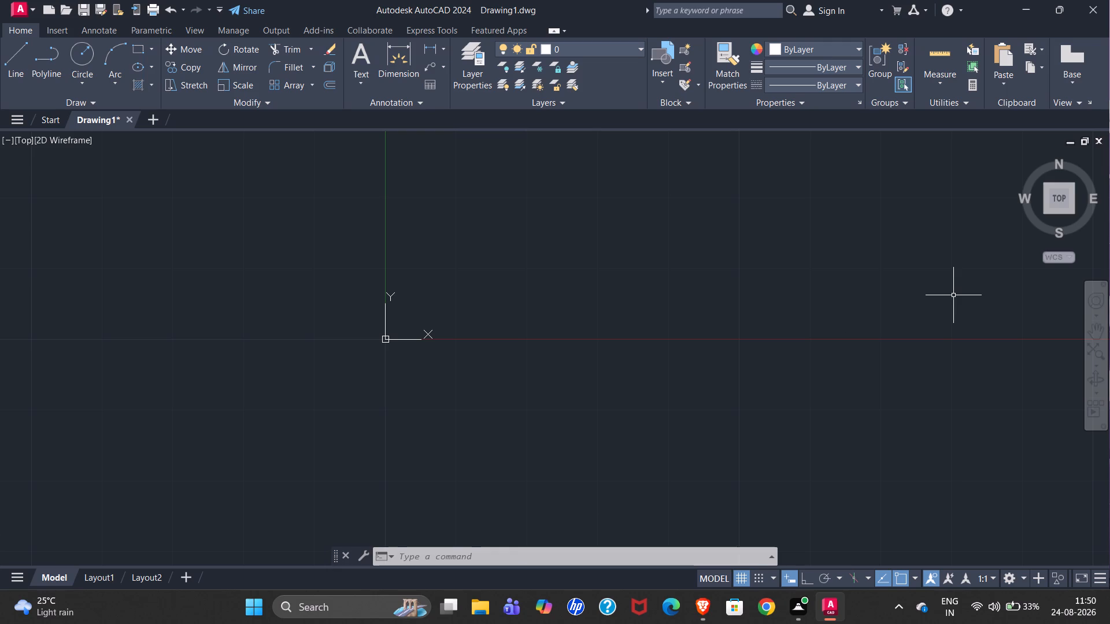
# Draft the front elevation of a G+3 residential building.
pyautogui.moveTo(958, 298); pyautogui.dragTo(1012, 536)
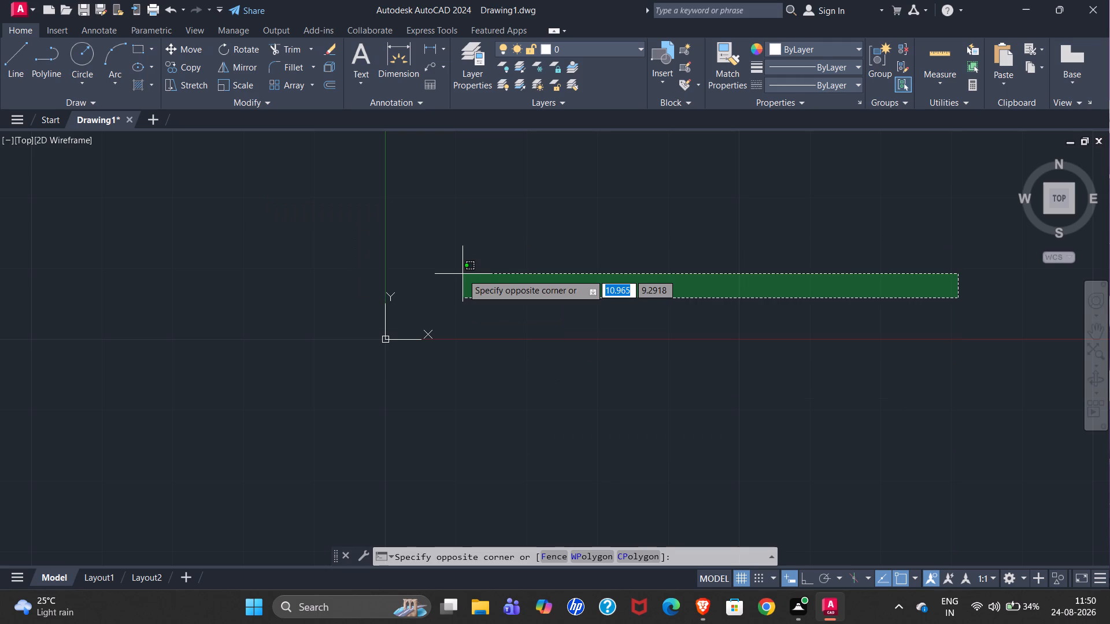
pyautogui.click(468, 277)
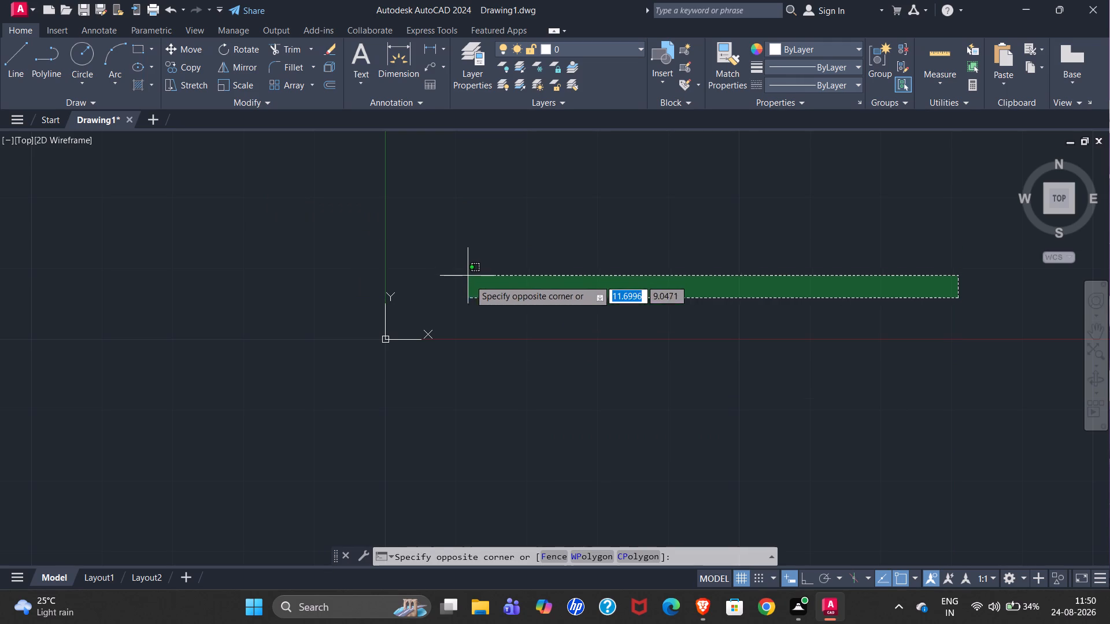
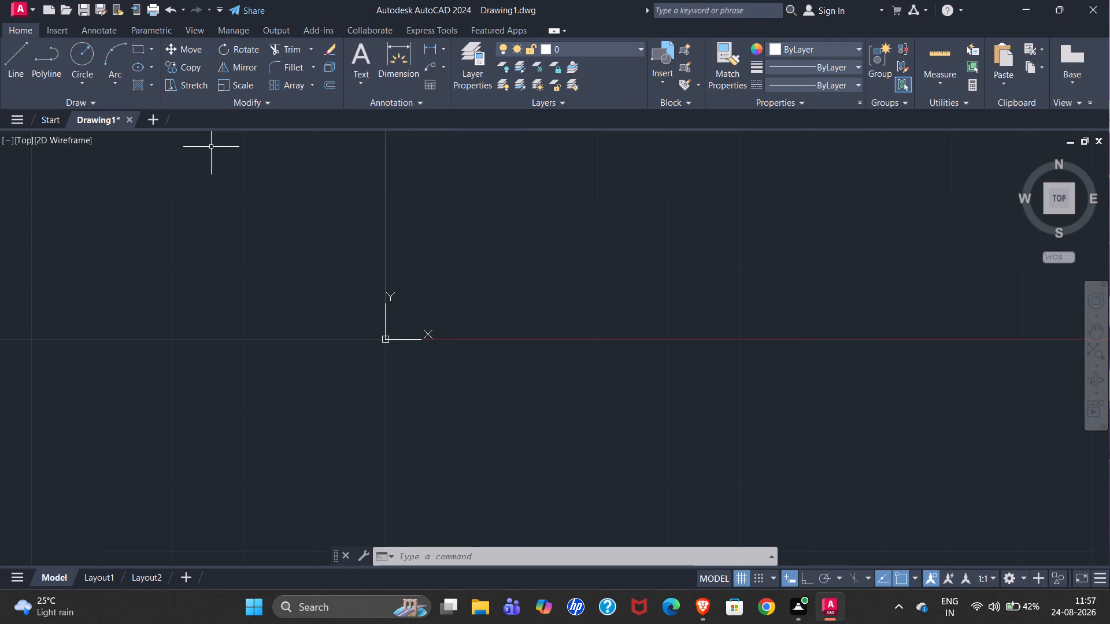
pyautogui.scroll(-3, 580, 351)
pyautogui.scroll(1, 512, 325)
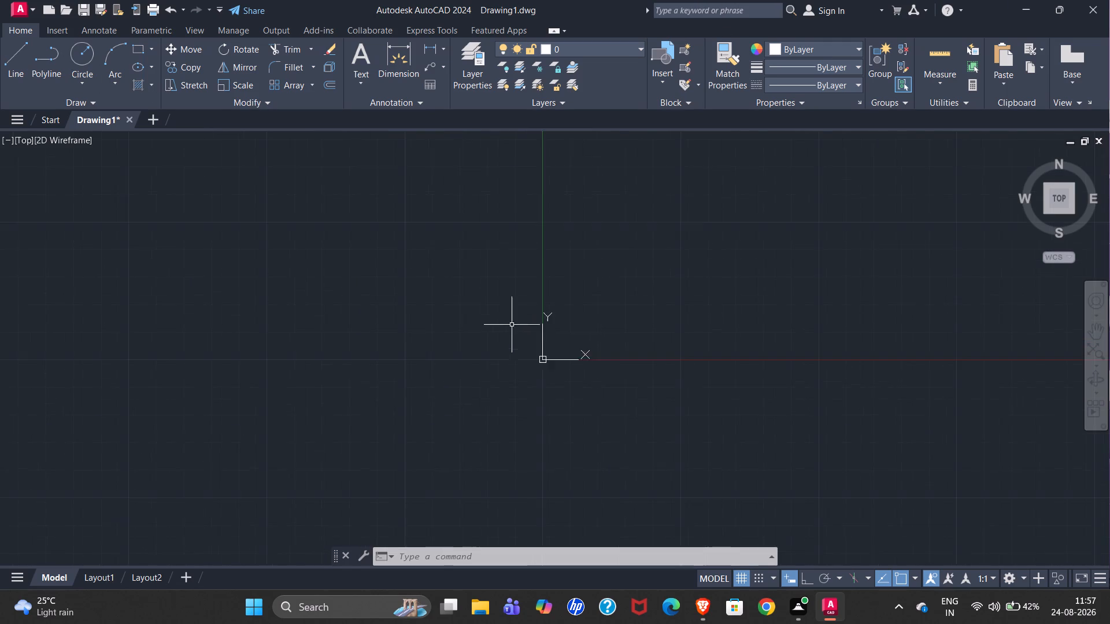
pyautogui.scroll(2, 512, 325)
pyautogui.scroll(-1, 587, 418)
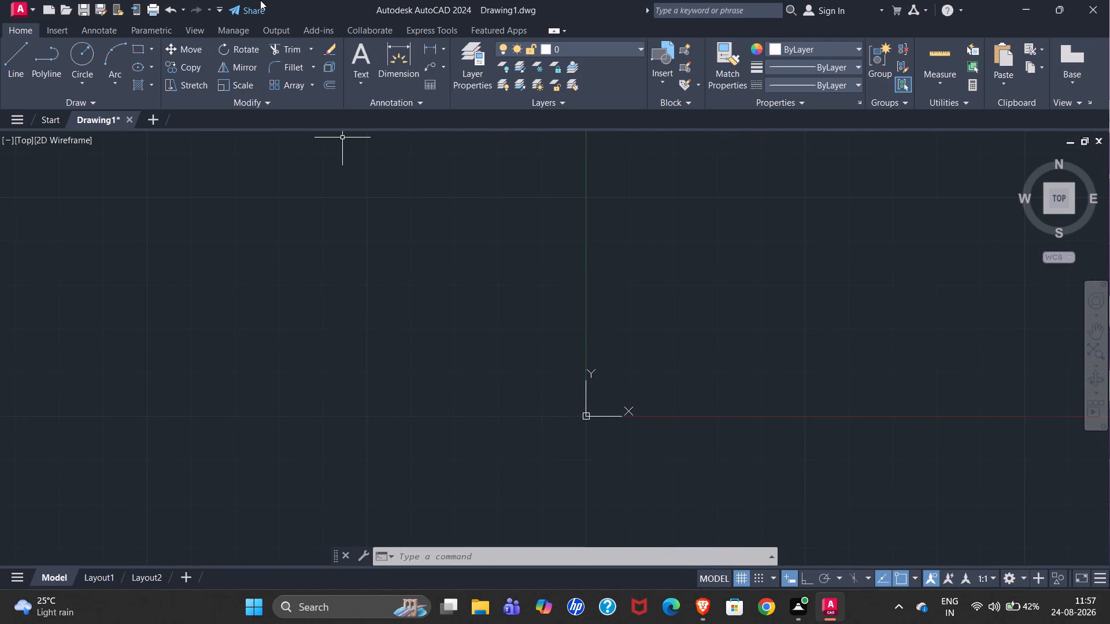
# Import the PDF "05.FRONT ELEVATION 22-8-2026" with the default import settings at scale 1, placing it to the left of the drawing origin.
pyautogui.click(61, 26)
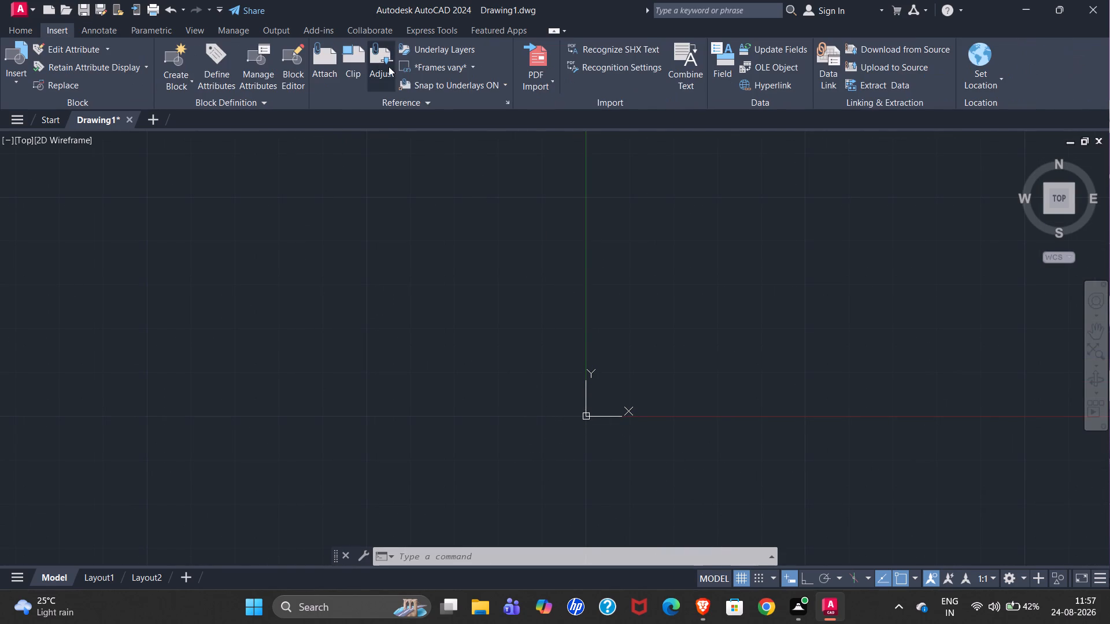
pyautogui.click(528, 52)
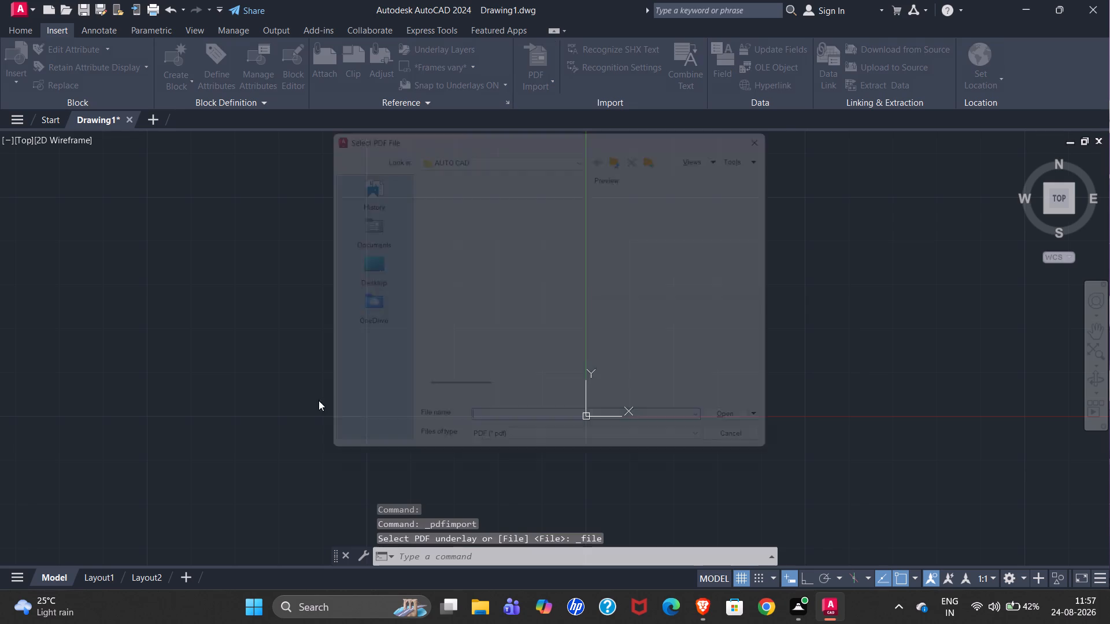
pyautogui.scroll(-6, 432, 274)
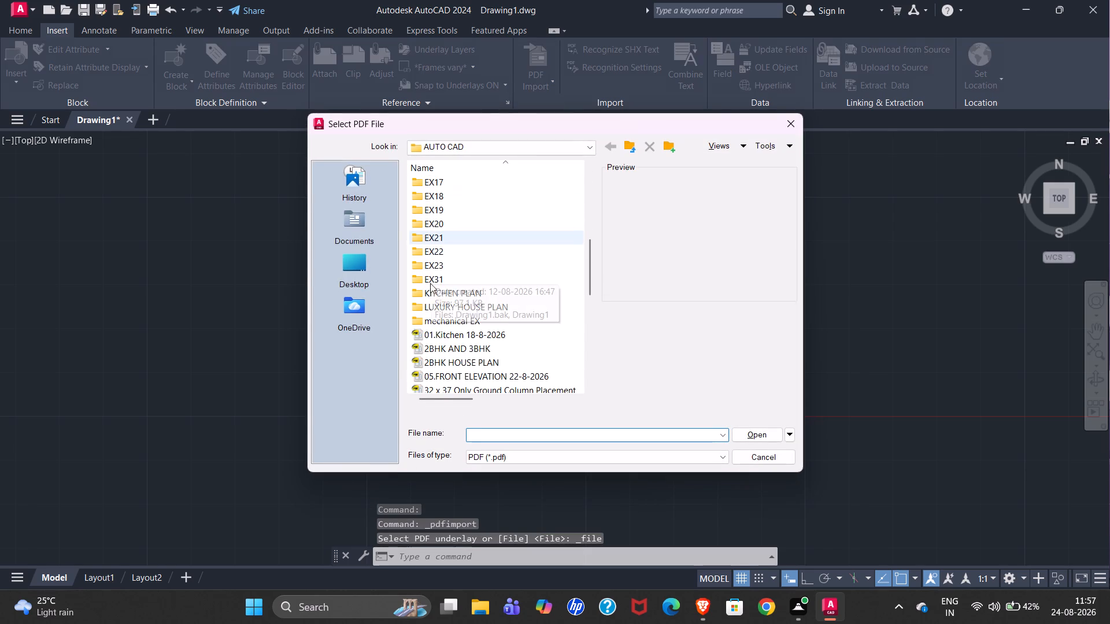
pyautogui.scroll(-1, 455, 337)
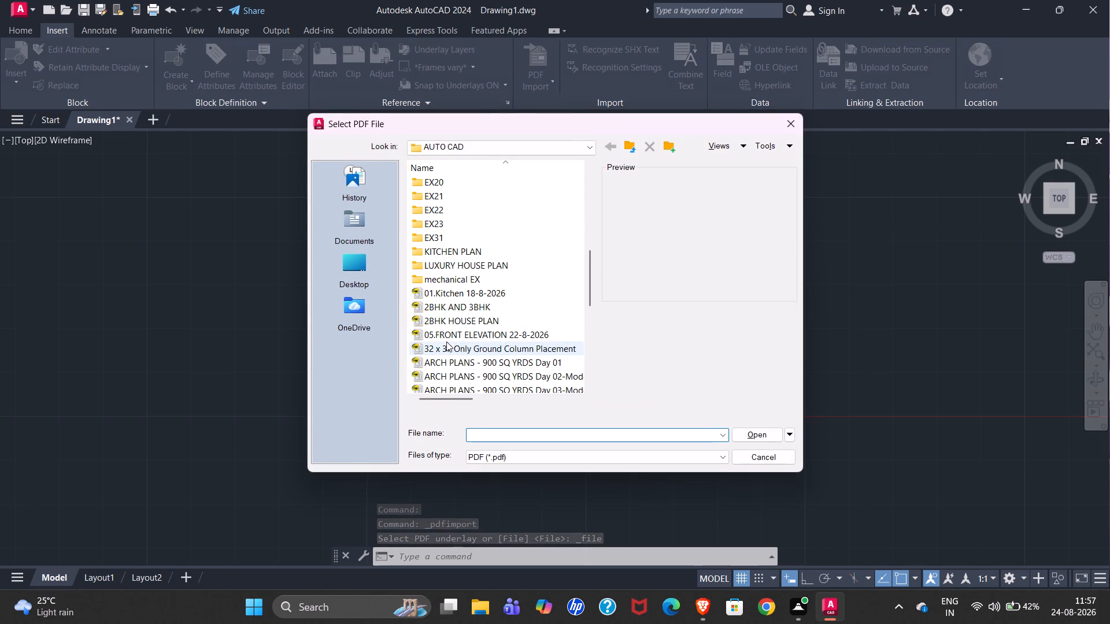
pyautogui.click(447, 333)
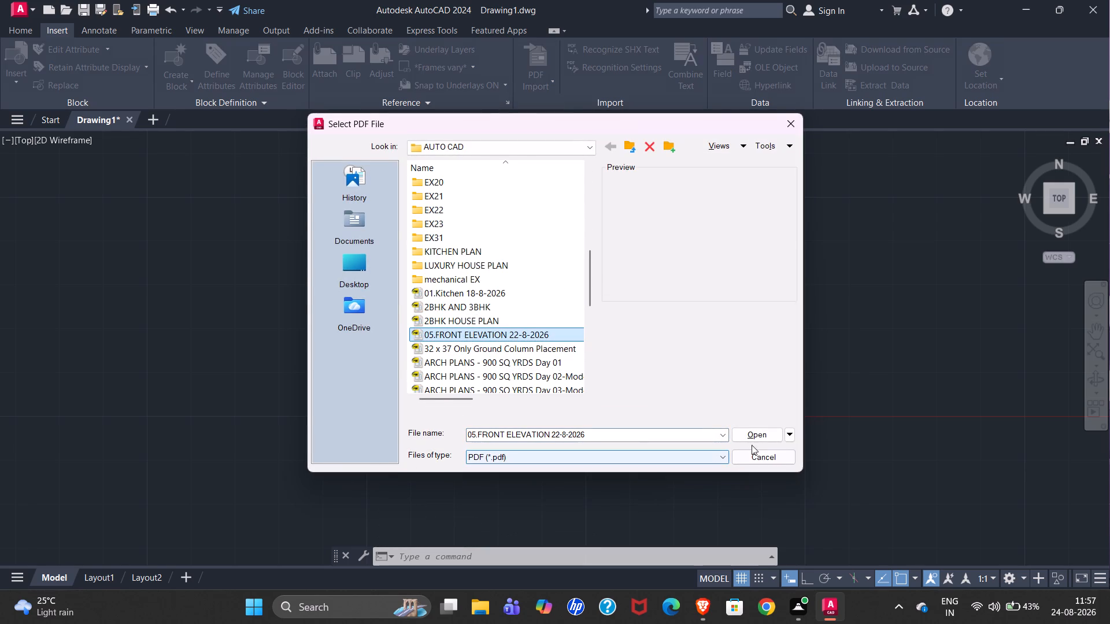
pyautogui.click(763, 435)
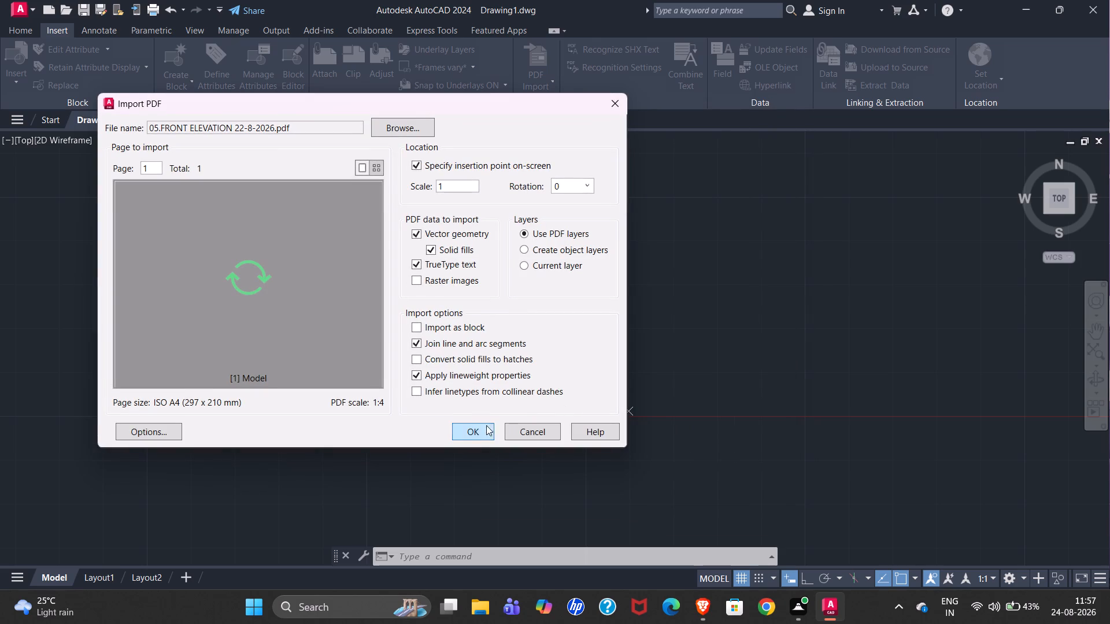
pyautogui.click(479, 427)
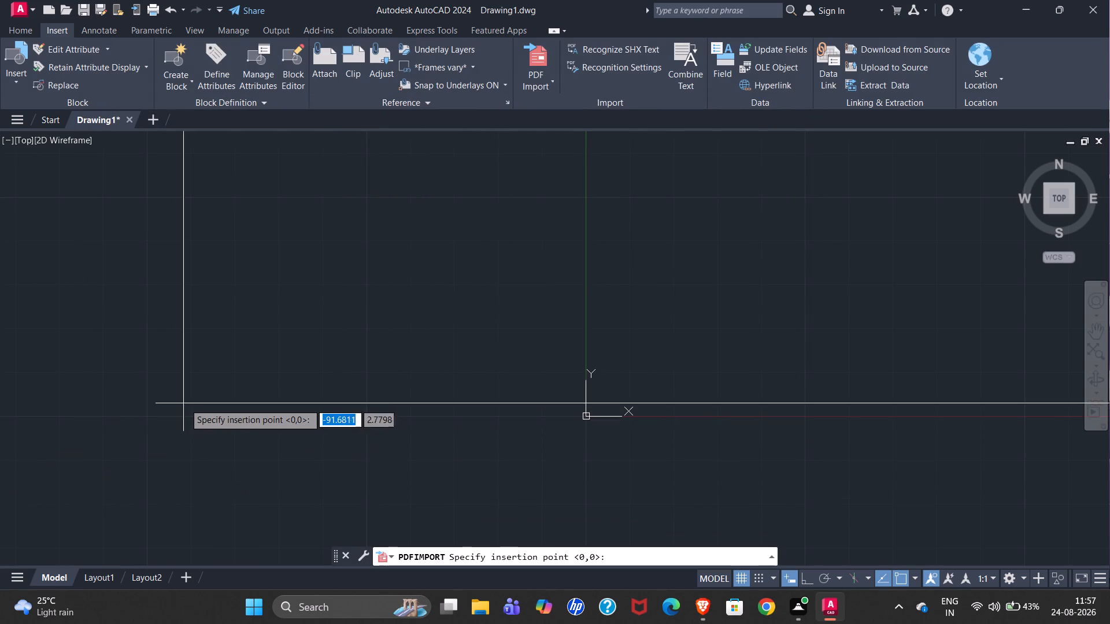
pyautogui.scroll(-4, 186, 403)
pyautogui.scroll(-3, 335, 403)
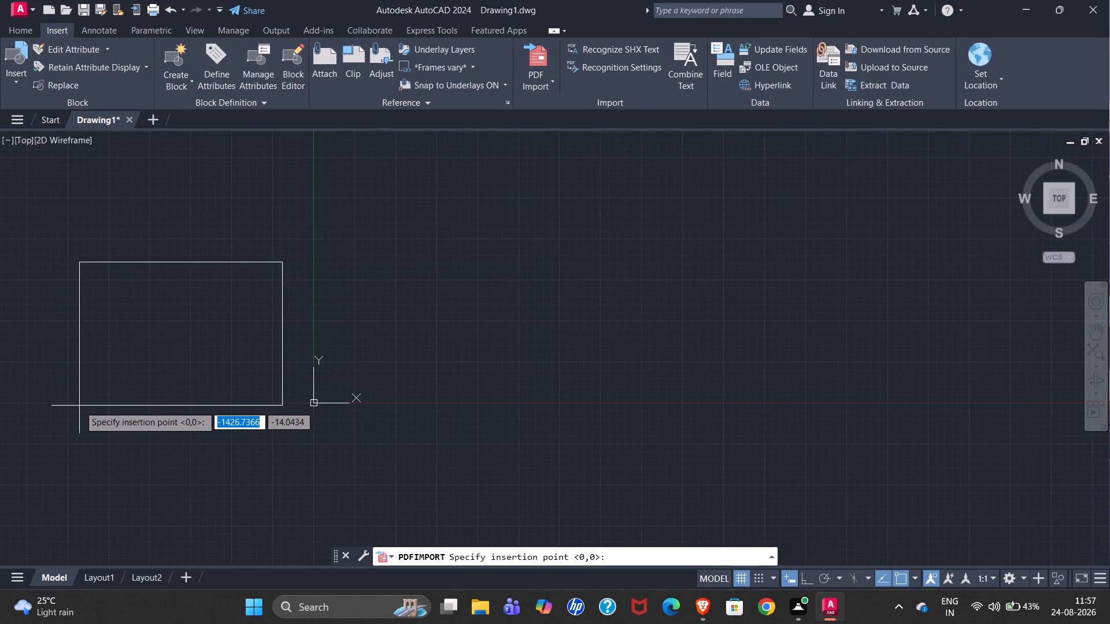
pyautogui.click(102, 403)
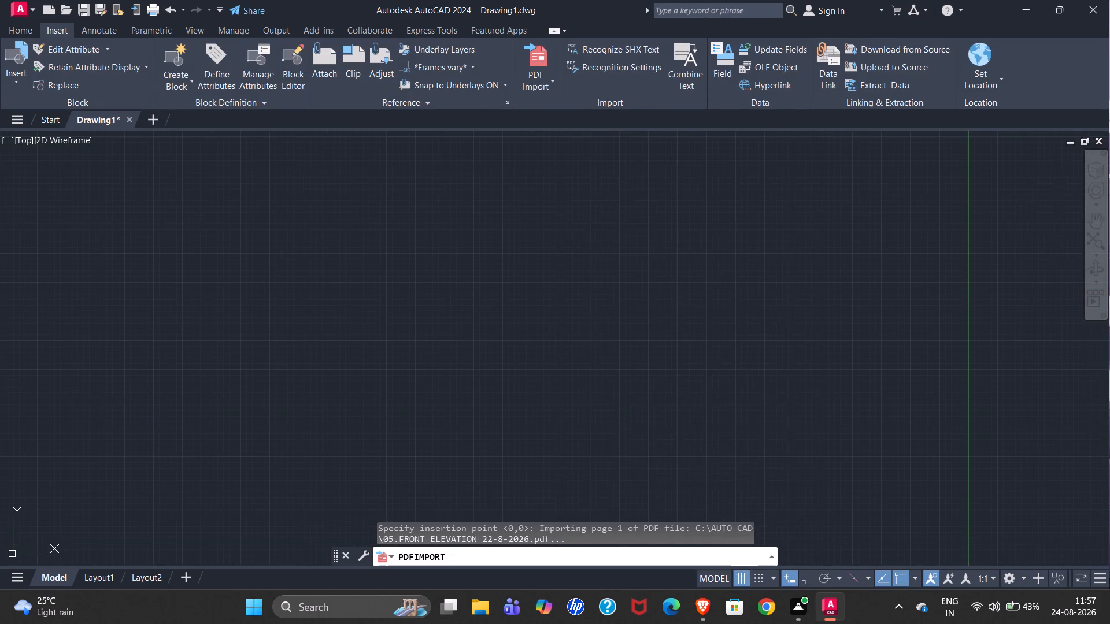
# Examine the imported front elevation, from the top-floor dimensions and level labels down to the title, entrance steps and road level.
pyautogui.scroll(-1, 144, 331)
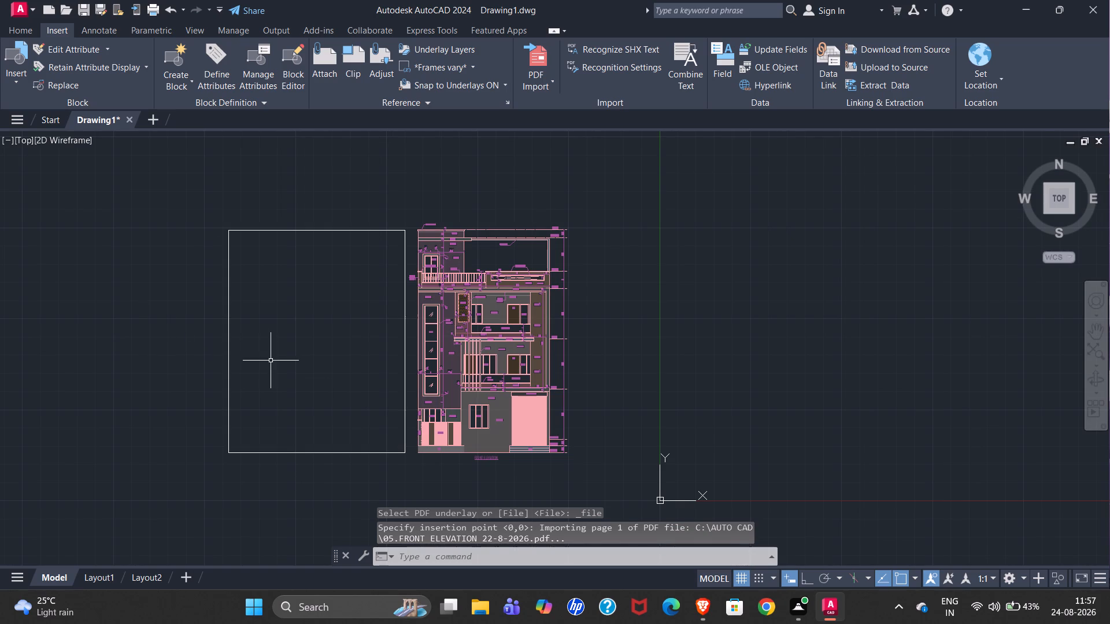
pyautogui.scroll(3, 608, 233)
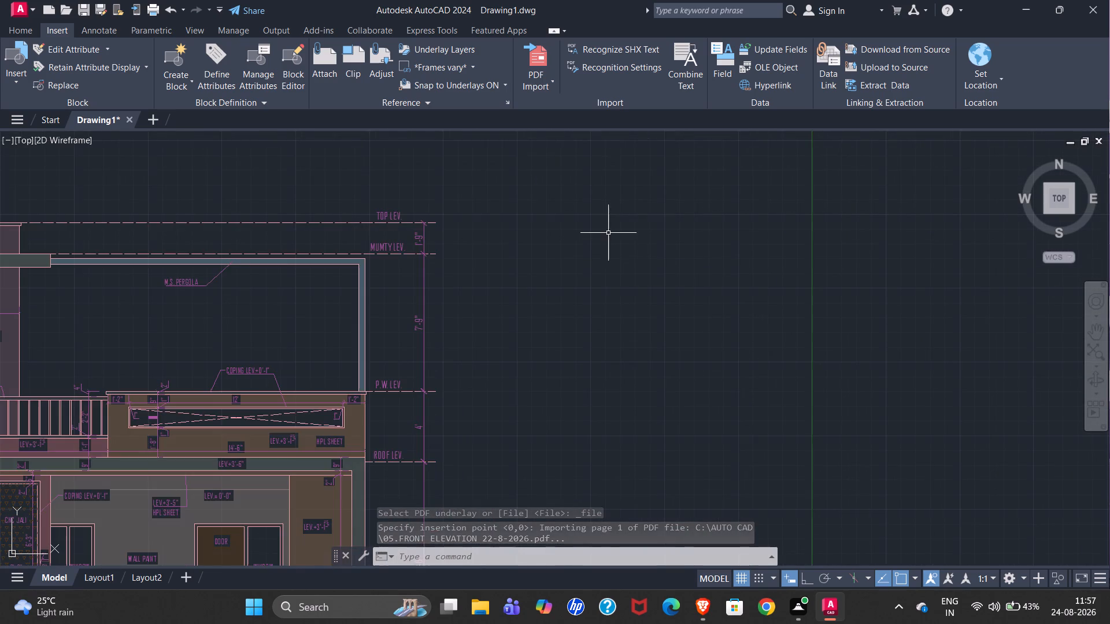
pyautogui.scroll(-1, 661, 222)
pyautogui.scroll(4, 161, 238)
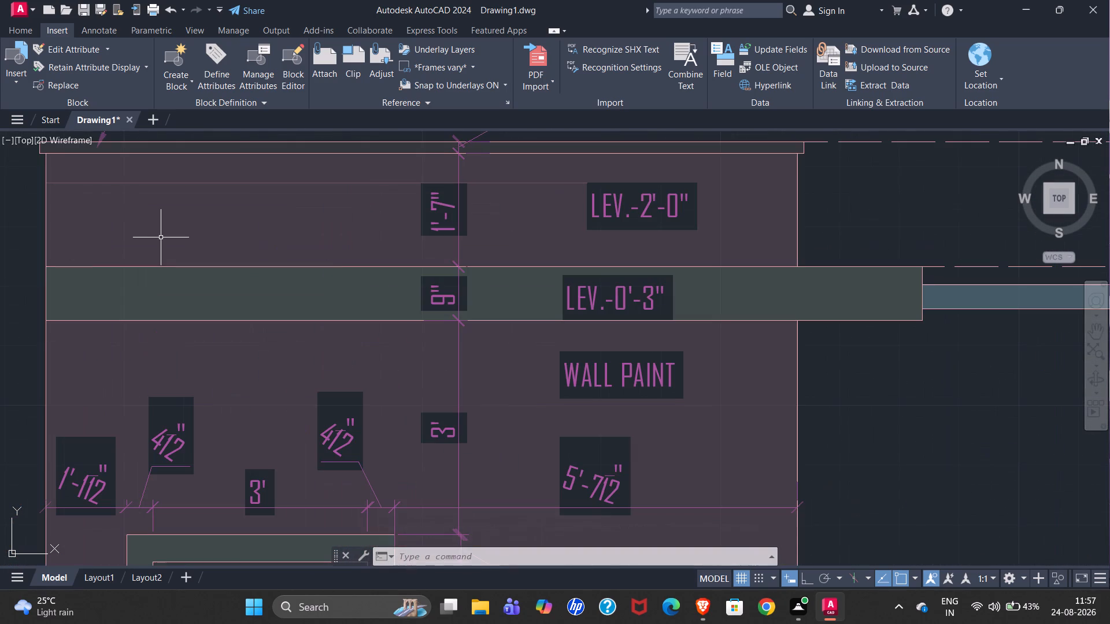
pyautogui.scroll(-4, 262, 205)
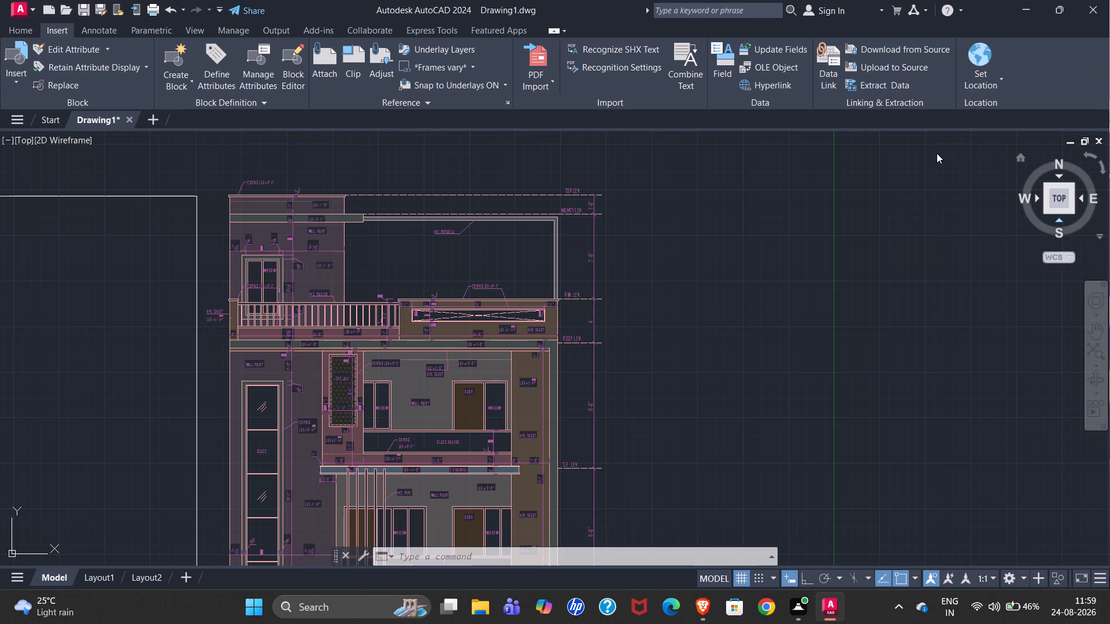
pyautogui.scroll(-2, 816, 265)
pyautogui.scroll(5, 471, 511)
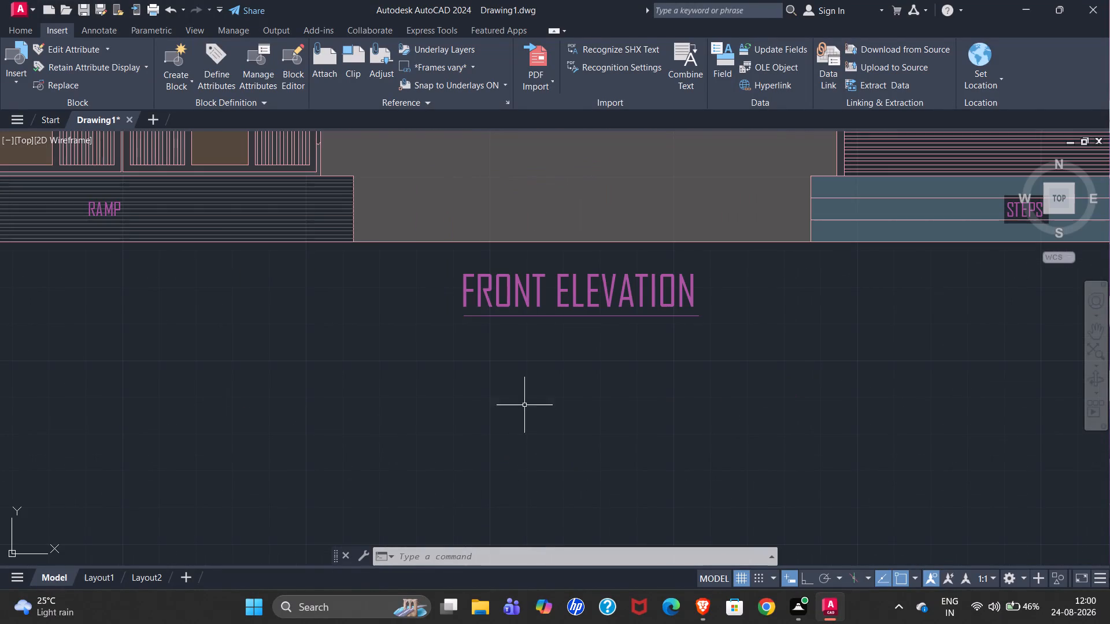
pyautogui.scroll(-1, 257, 382)
pyautogui.scroll(2, 859, 231)
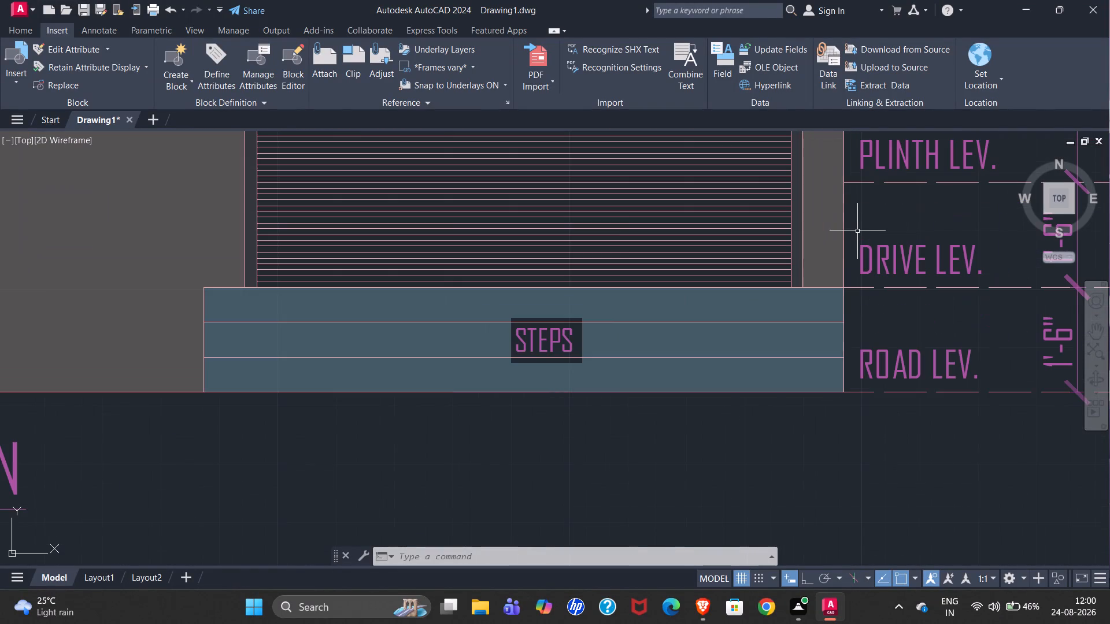
pyautogui.scroll(-3, 739, 306)
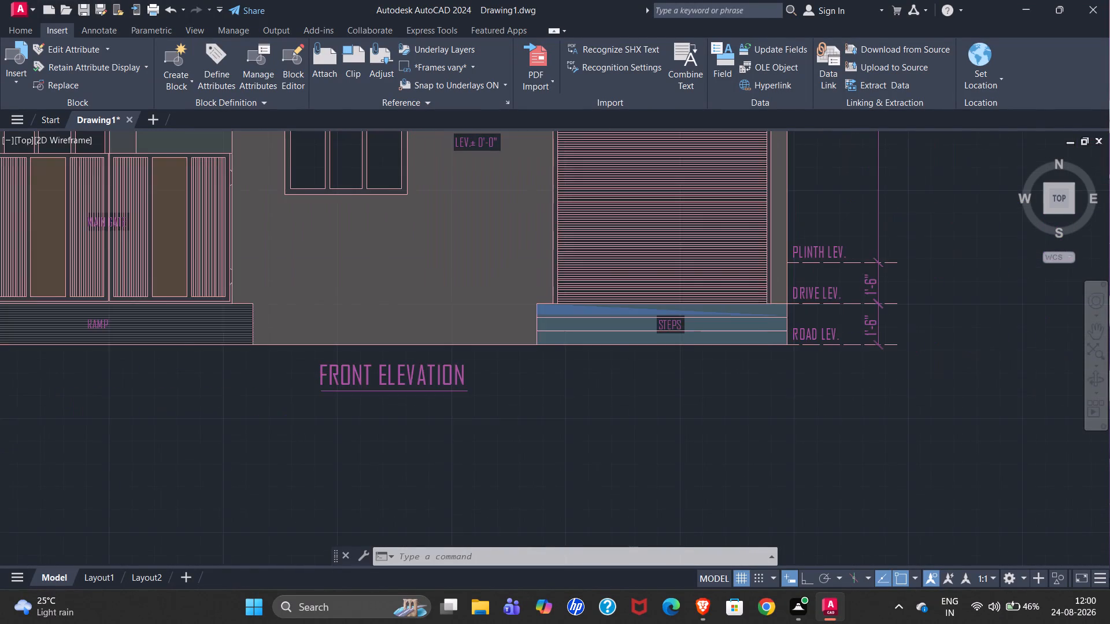
# Examine the elevation's ground-floor details: main gate, side pillar, windows, waist slab, ramp, steps and their level labels.
pyautogui.scroll(4, 223, 235)
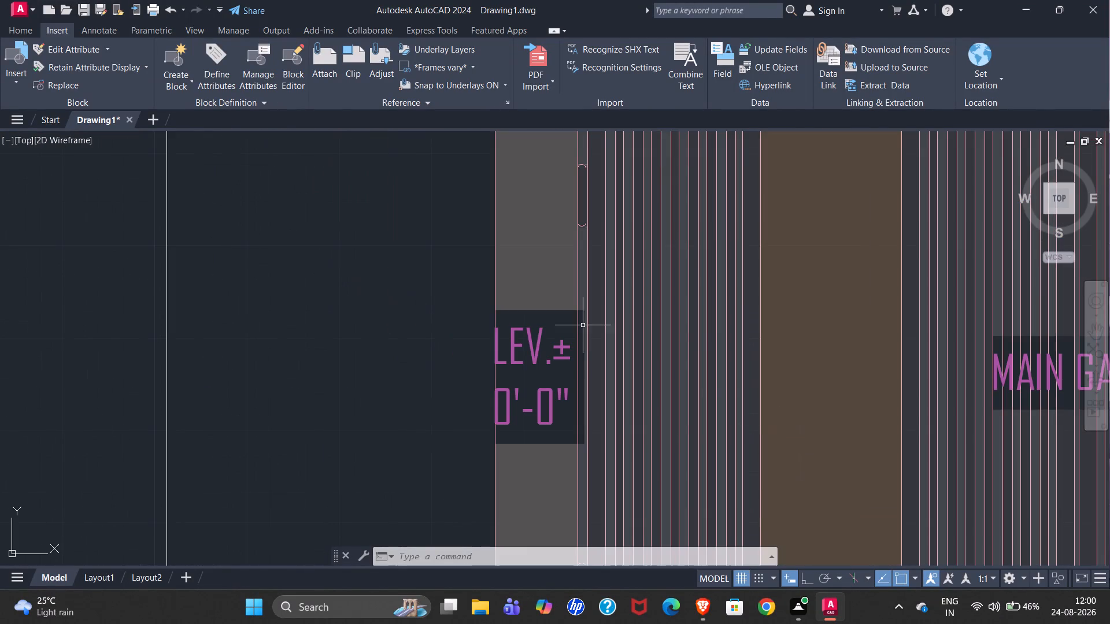
pyautogui.scroll(-2, 403, 309)
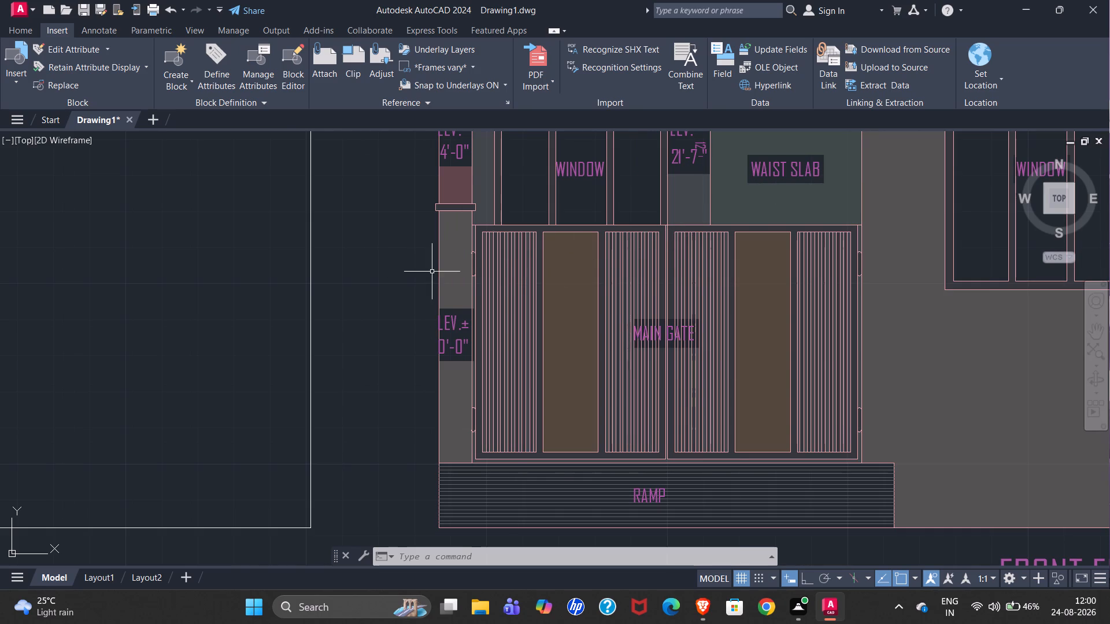
pyautogui.scroll(2, 436, 270)
pyautogui.scroll(-3, 464, 330)
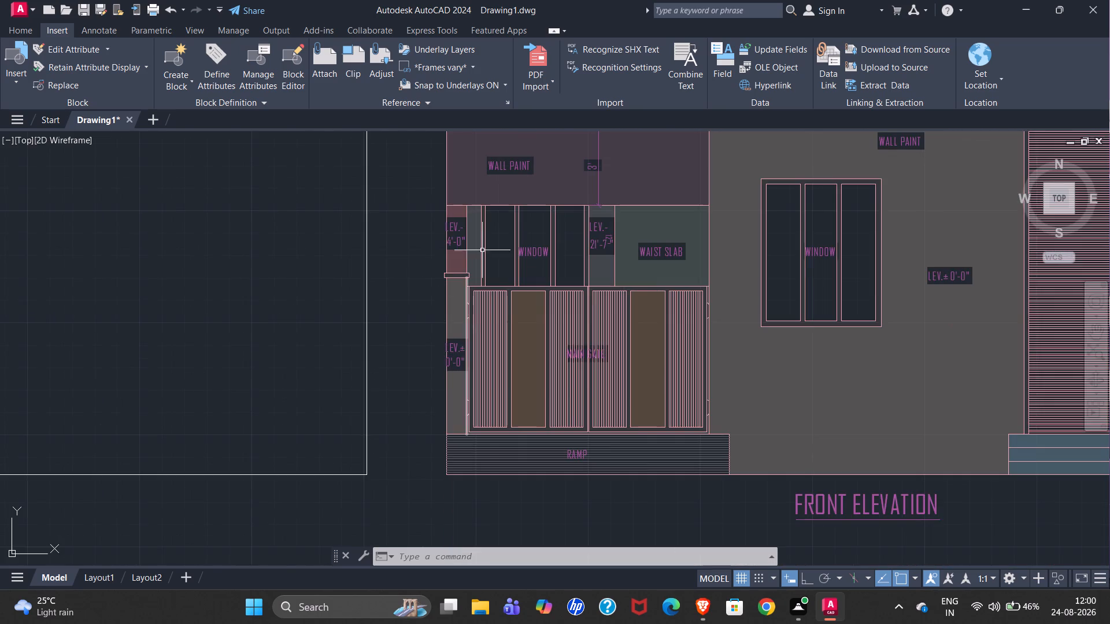
pyautogui.scroll(4, 452, 220)
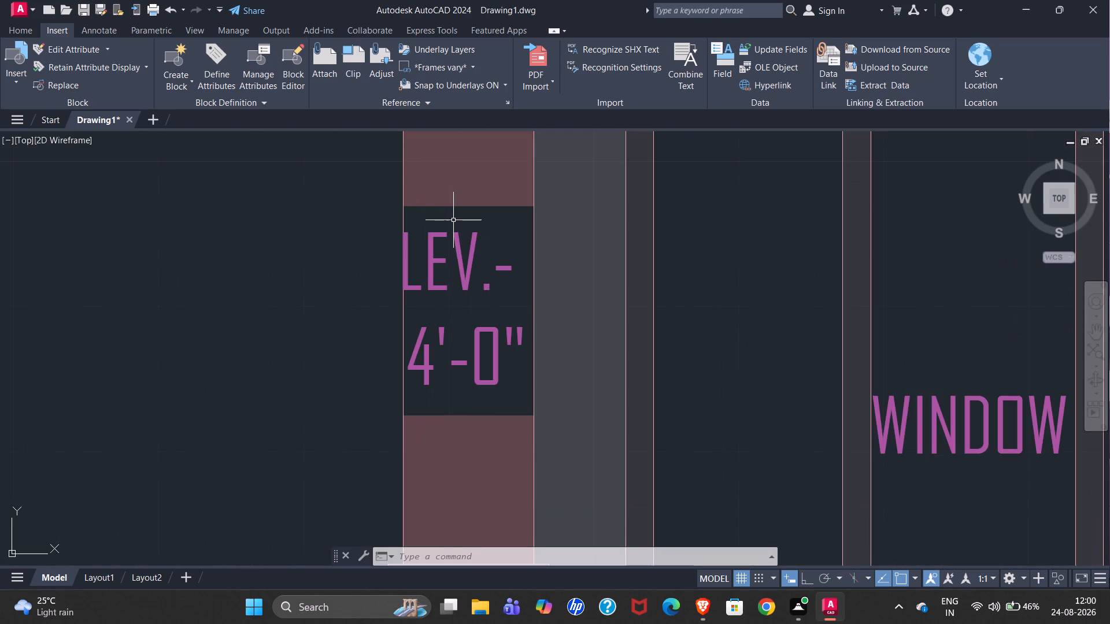
pyautogui.scroll(-2, 452, 222)
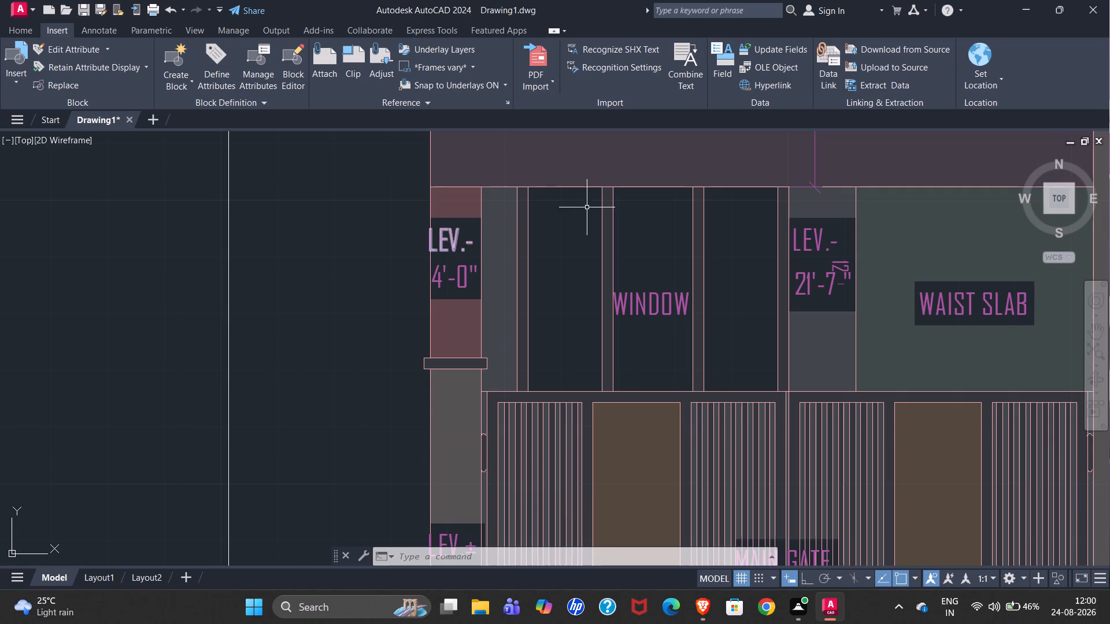
pyautogui.scroll(-1, 373, 248)
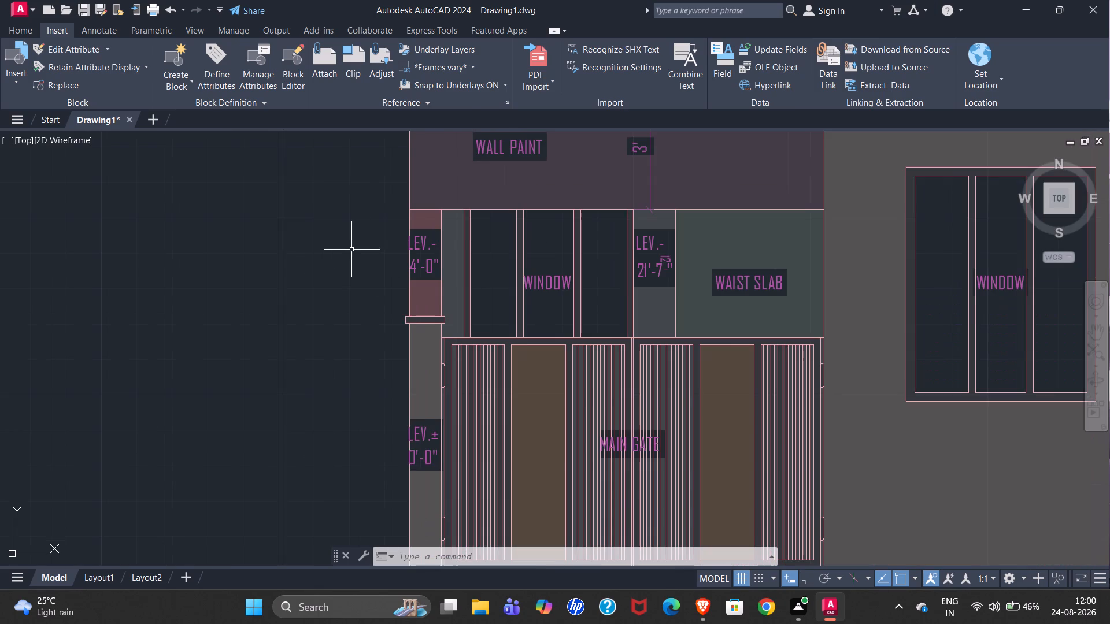
pyautogui.scroll(4, 439, 247)
pyautogui.scroll(-3, 329, 276)
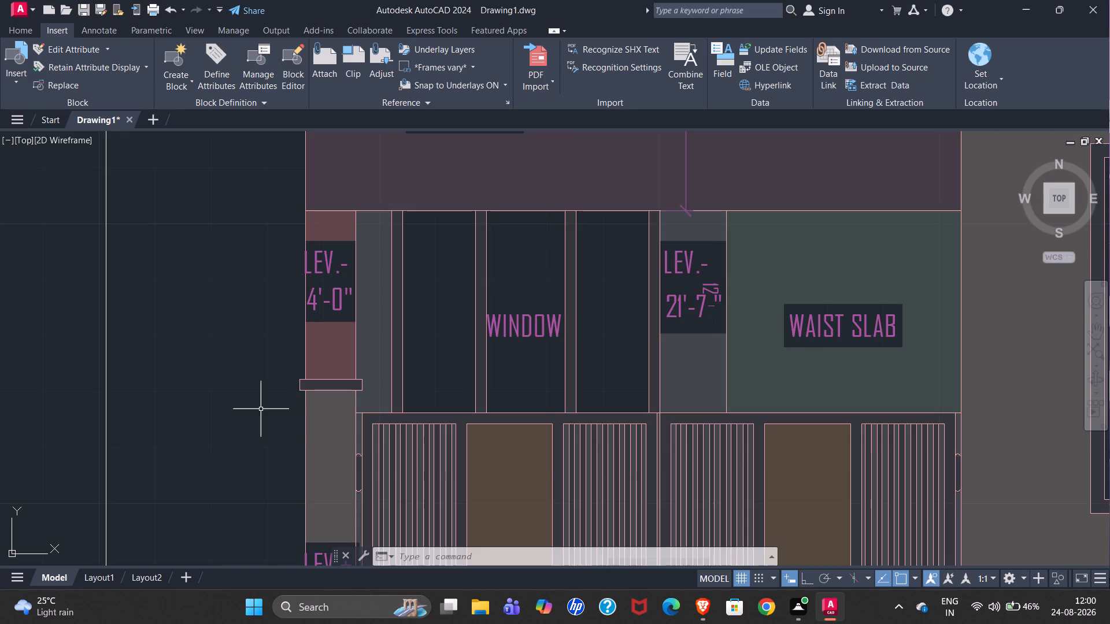
pyautogui.scroll(-1, 260, 409)
pyautogui.scroll(-1, 489, 370)
pyautogui.scroll(-1, 423, 438)
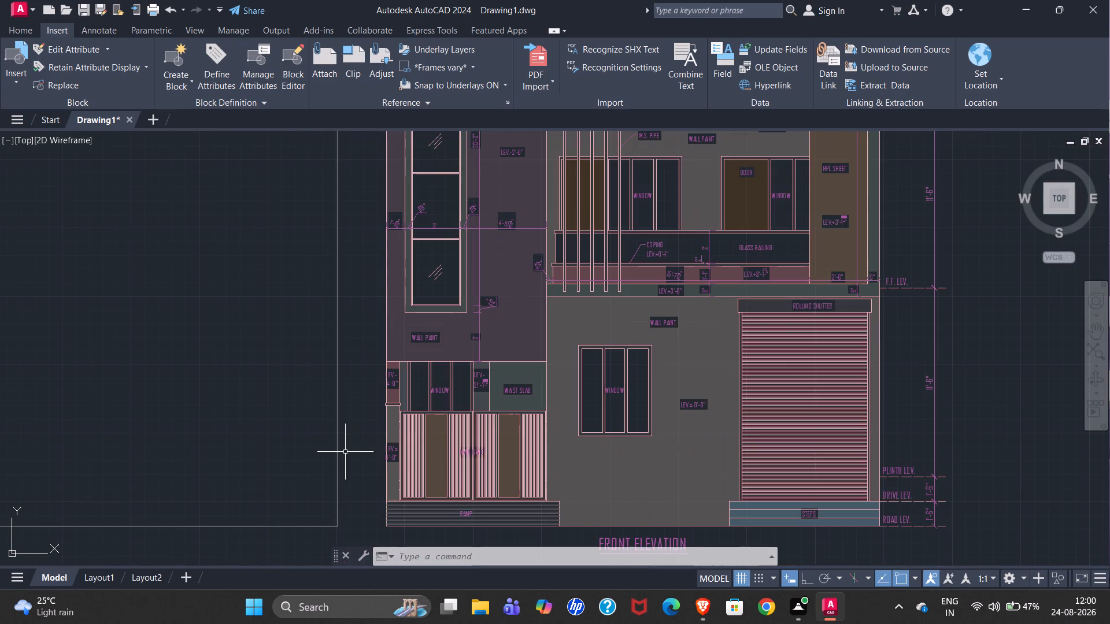
pyautogui.scroll(4, 721, 440)
pyautogui.scroll(-2, 547, 296)
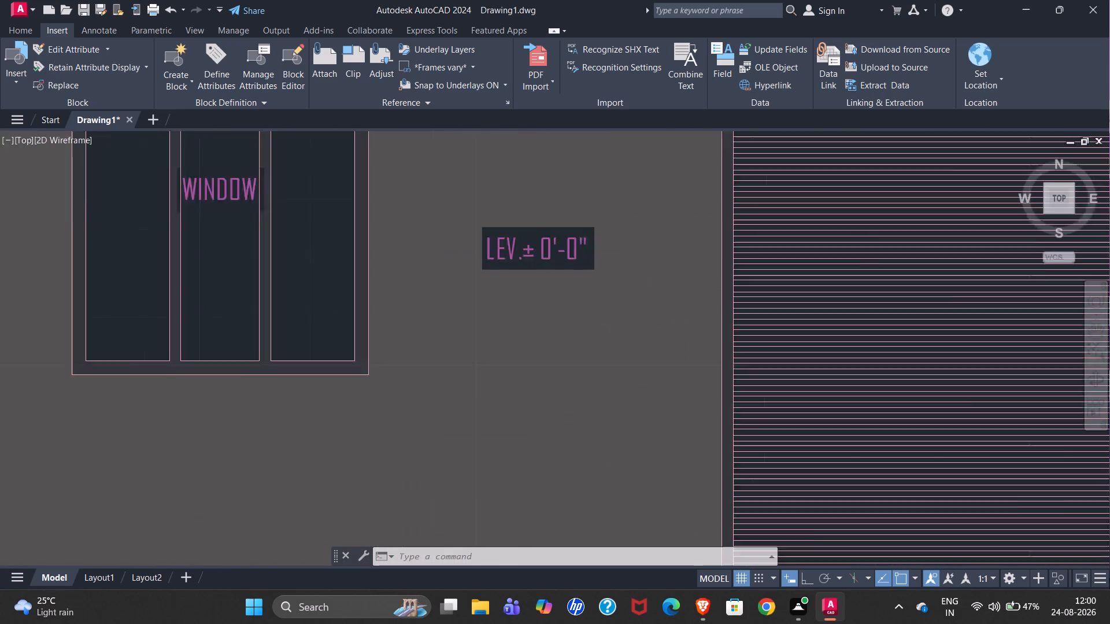
pyautogui.scroll(-2, 546, 296)
pyautogui.scroll(3, 529, 431)
pyautogui.scroll(-2, 535, 426)
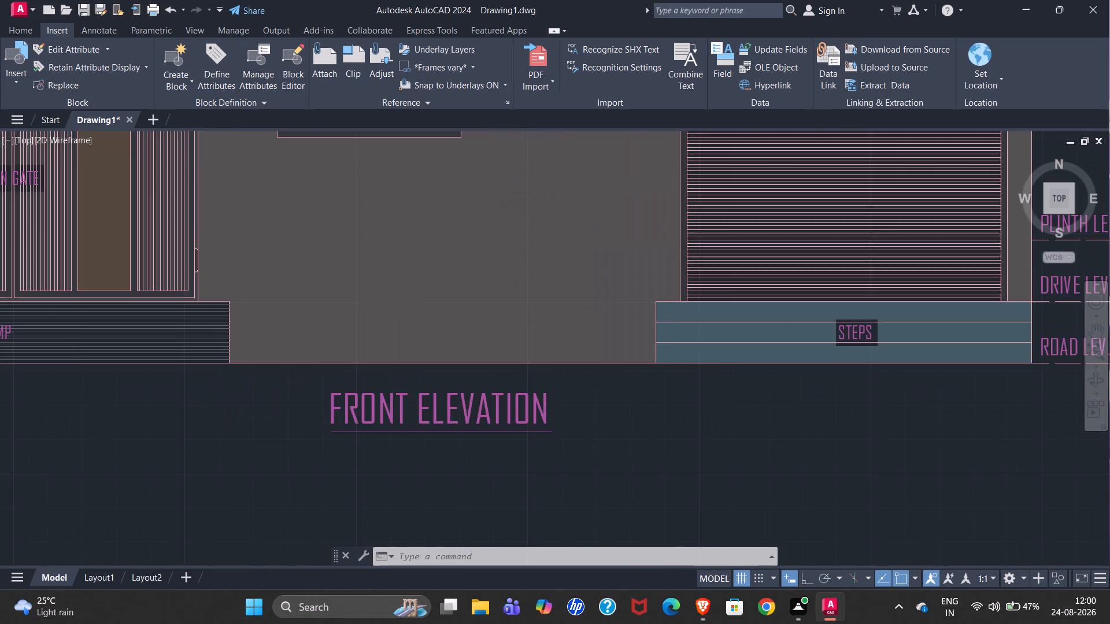
pyautogui.scroll(4, 221, 376)
pyautogui.scroll(-3, 319, 330)
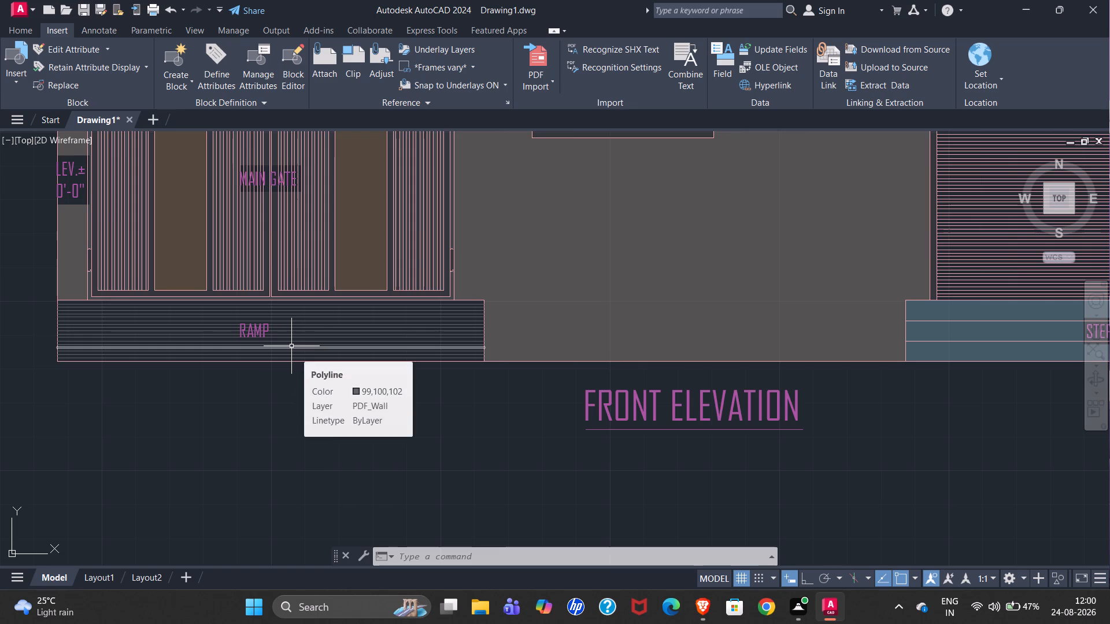
# Erase the empty rectangular frame beside the imported front elevation.
pyautogui.scroll(-6, 232, 322)
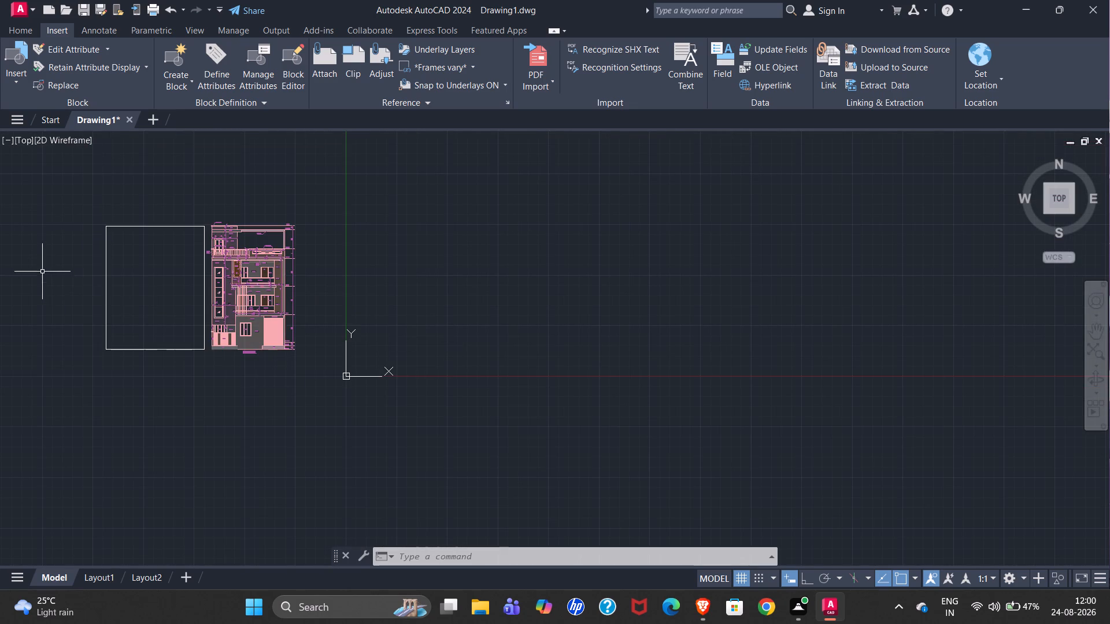
pyautogui.click(107, 226)
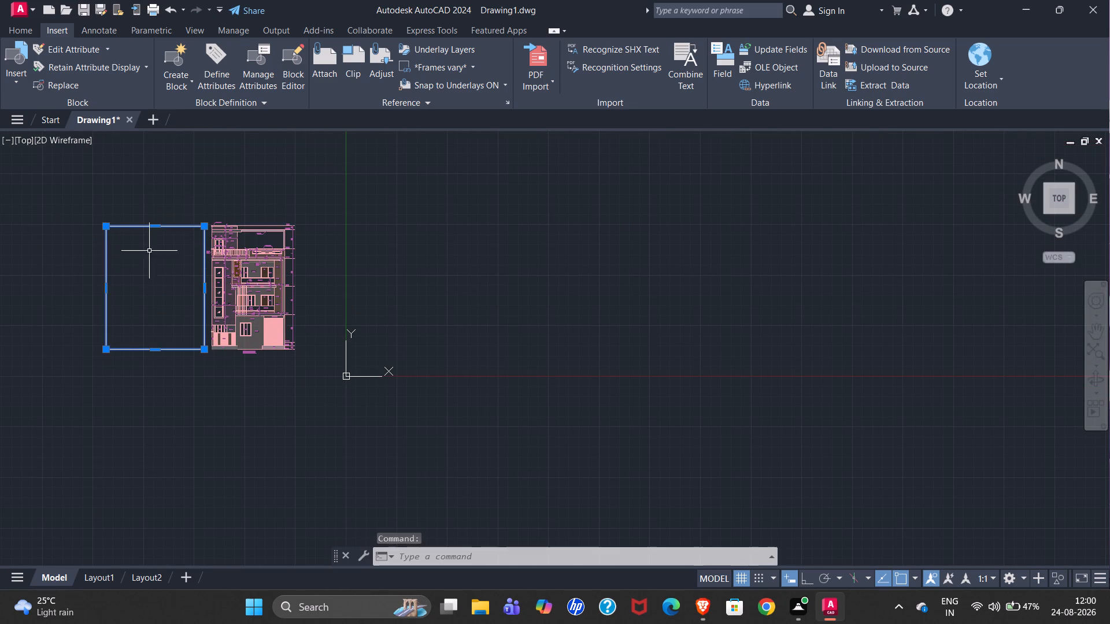
pyautogui.press('Delete')
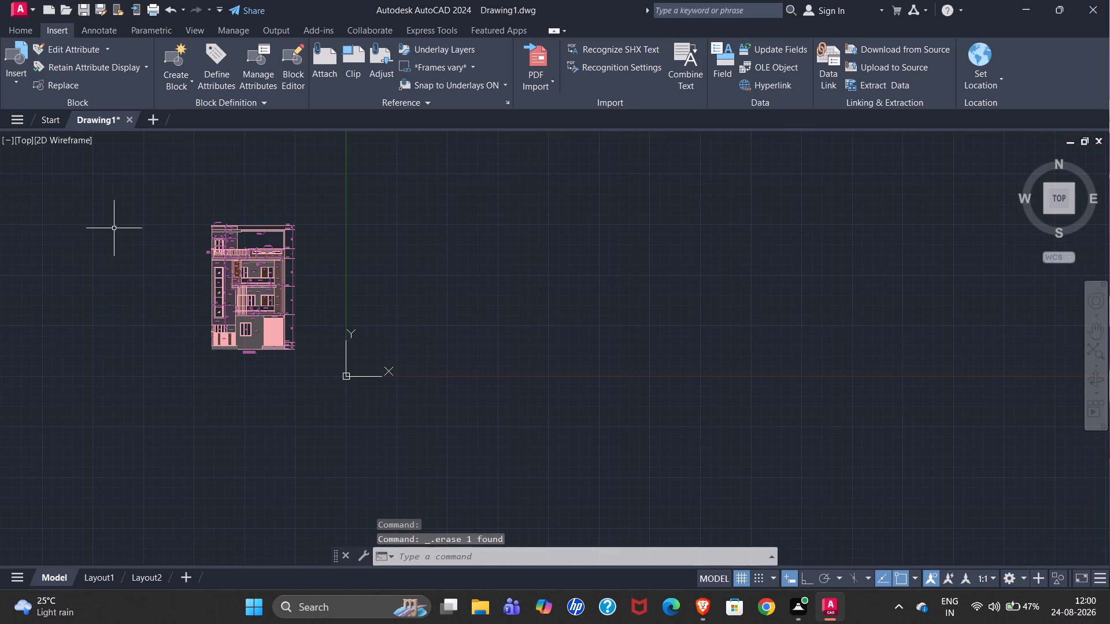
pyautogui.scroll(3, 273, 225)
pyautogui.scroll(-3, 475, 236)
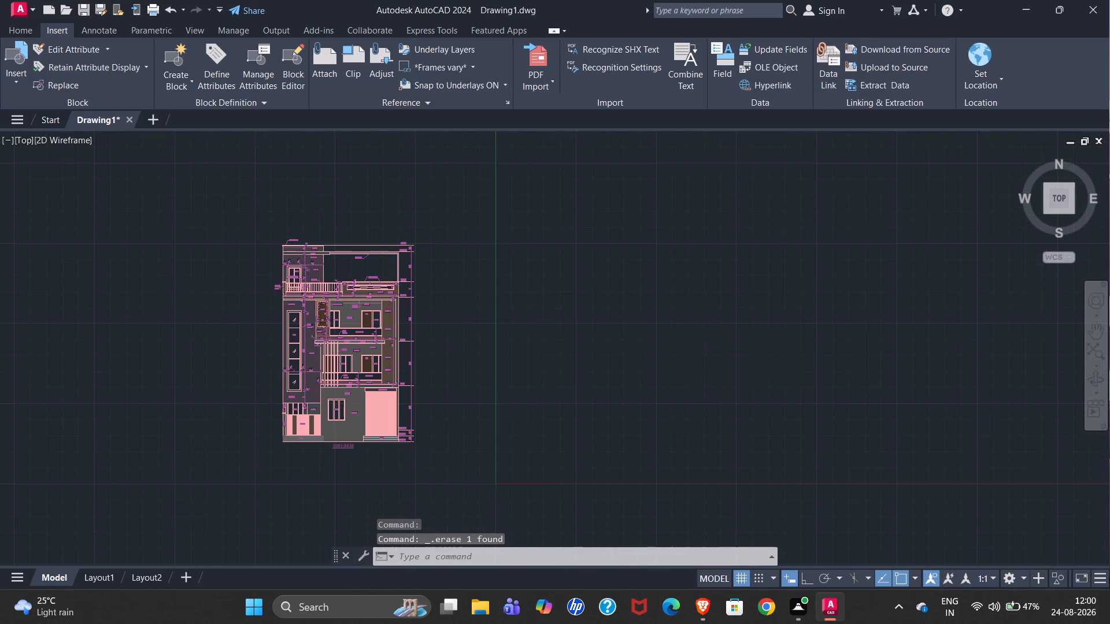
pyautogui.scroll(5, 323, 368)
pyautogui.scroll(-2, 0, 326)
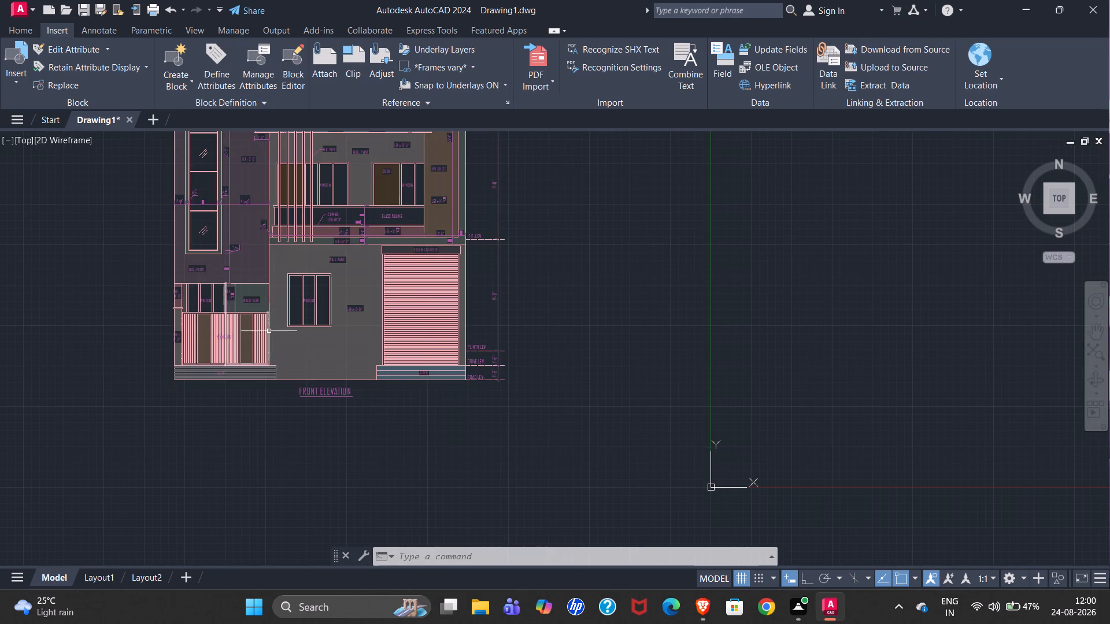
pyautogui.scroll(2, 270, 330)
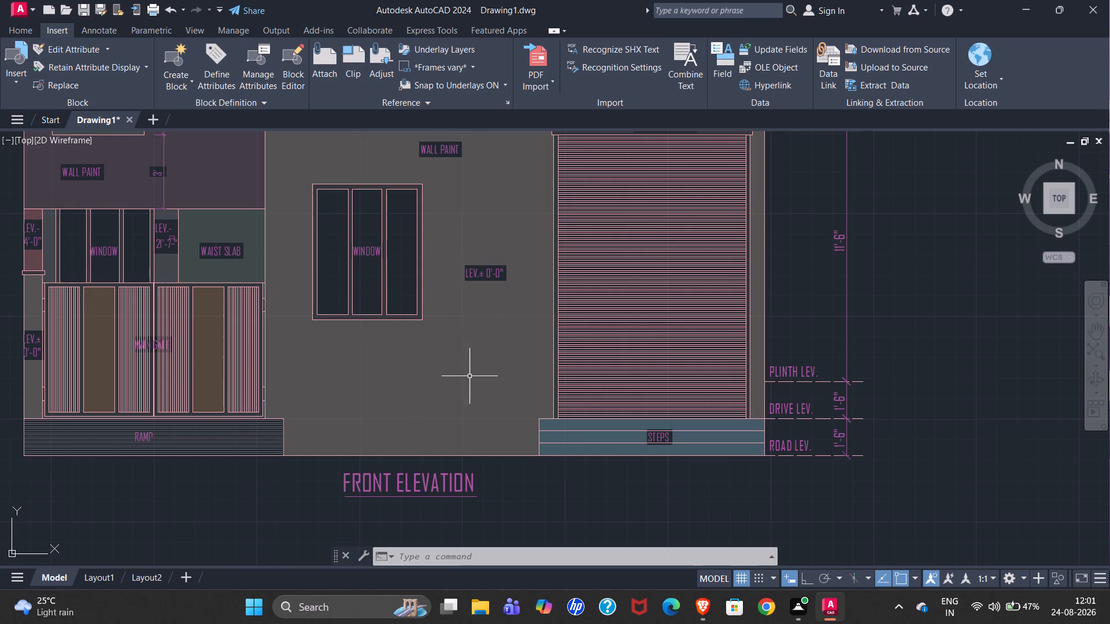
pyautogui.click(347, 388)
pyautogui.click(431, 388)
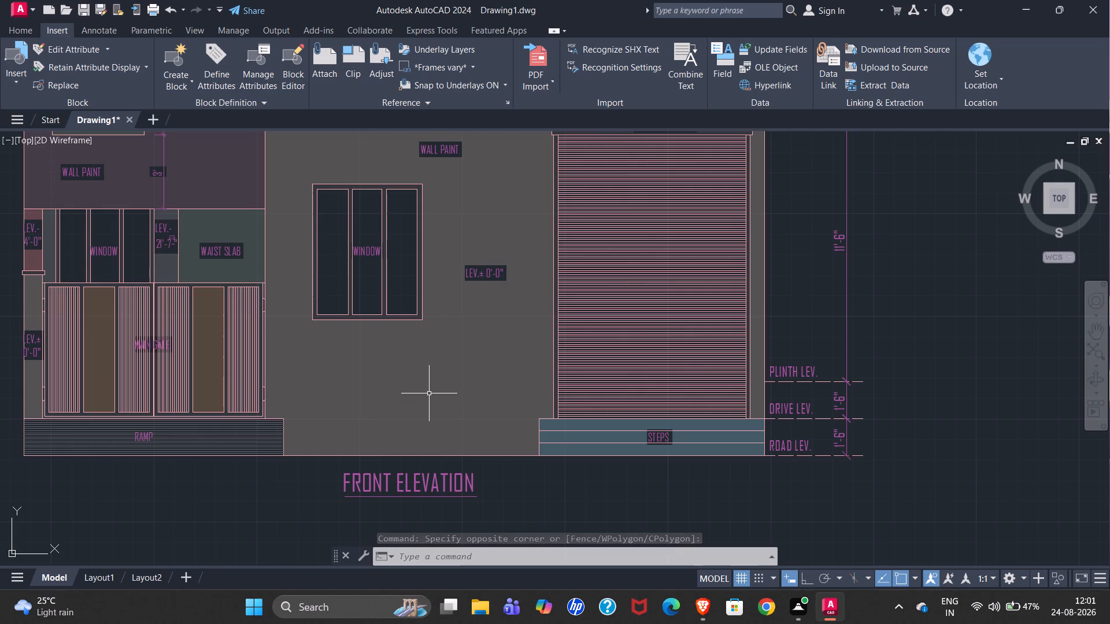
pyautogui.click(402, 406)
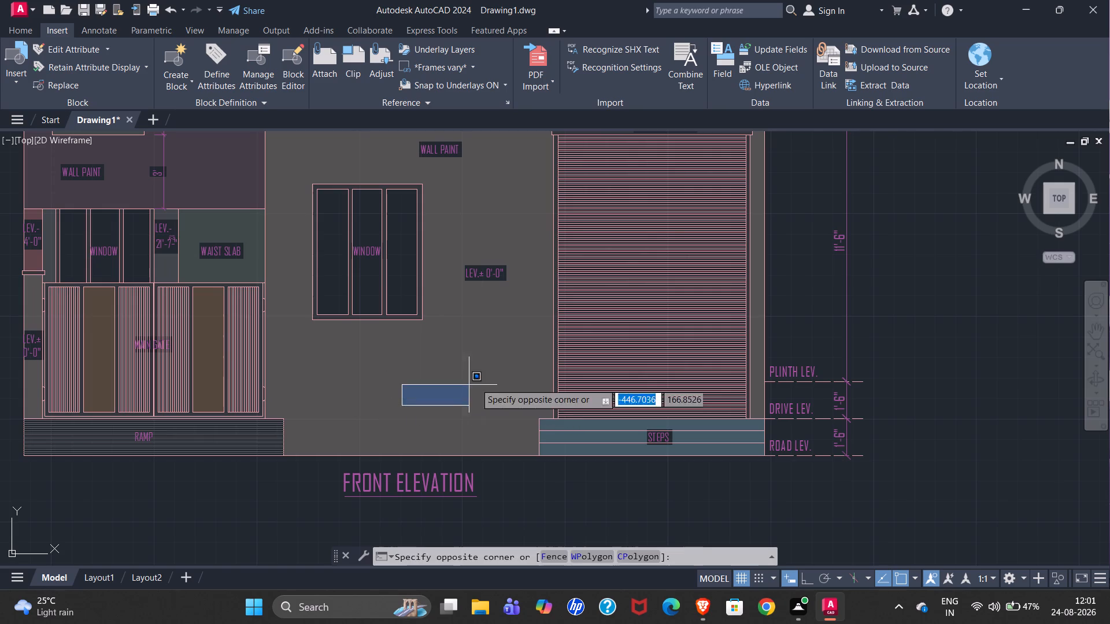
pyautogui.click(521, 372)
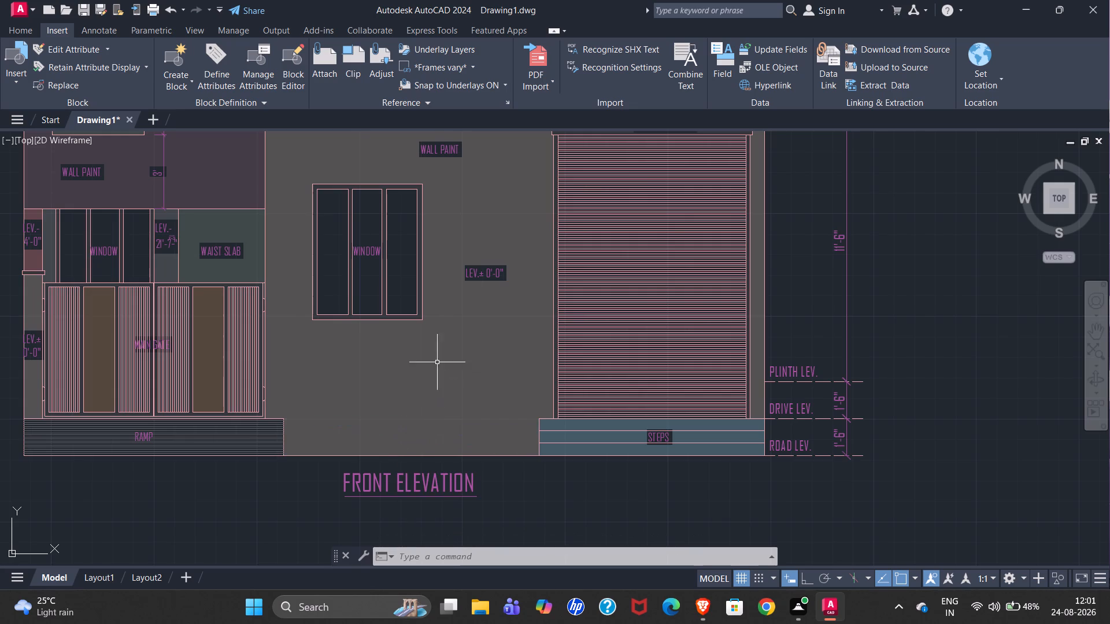
# Examine the elevation's lower part: ground-floor windows, main gate, ramp, title, entrance steps, and the plinth, drive and road levels.
pyautogui.scroll(-3, 634, 339)
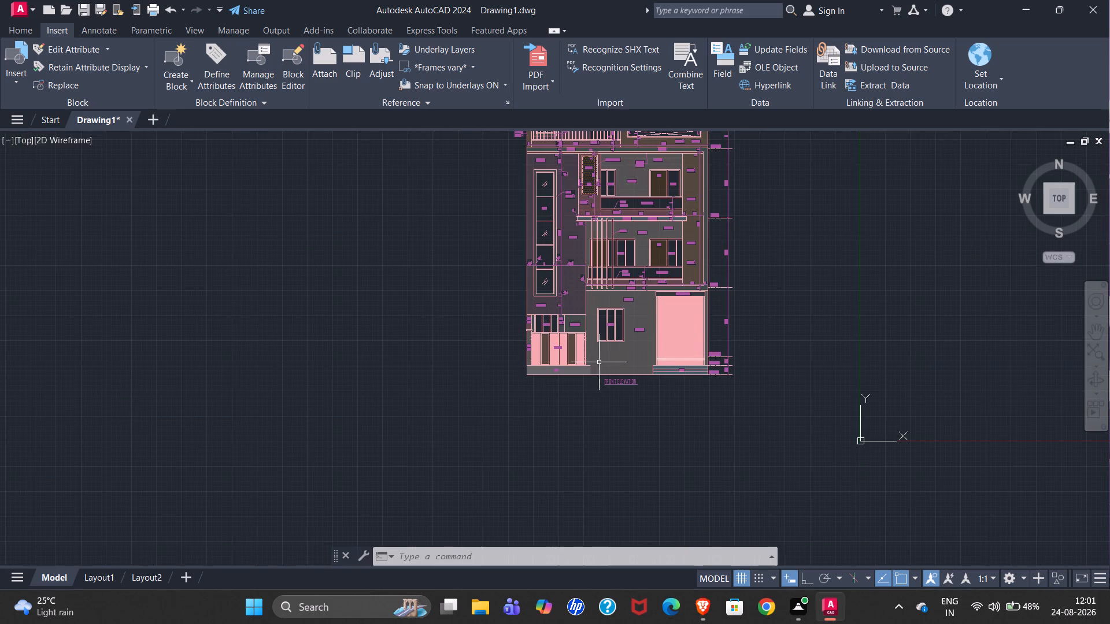
pyautogui.scroll(6, 586, 306)
pyautogui.scroll(-3, 558, 301)
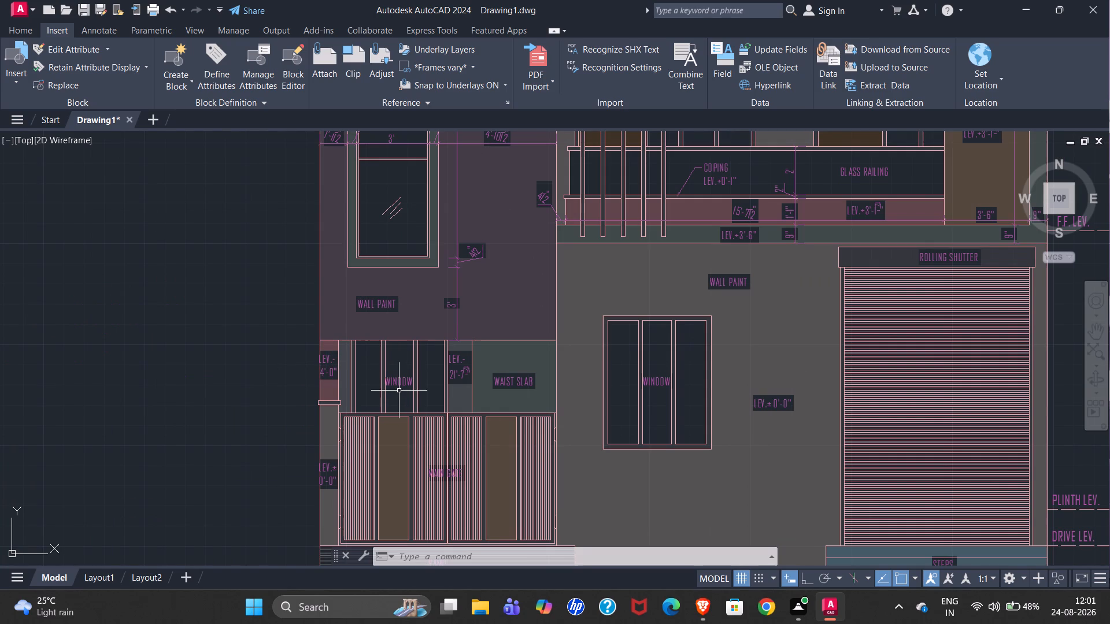
pyautogui.scroll(-2, 476, 243)
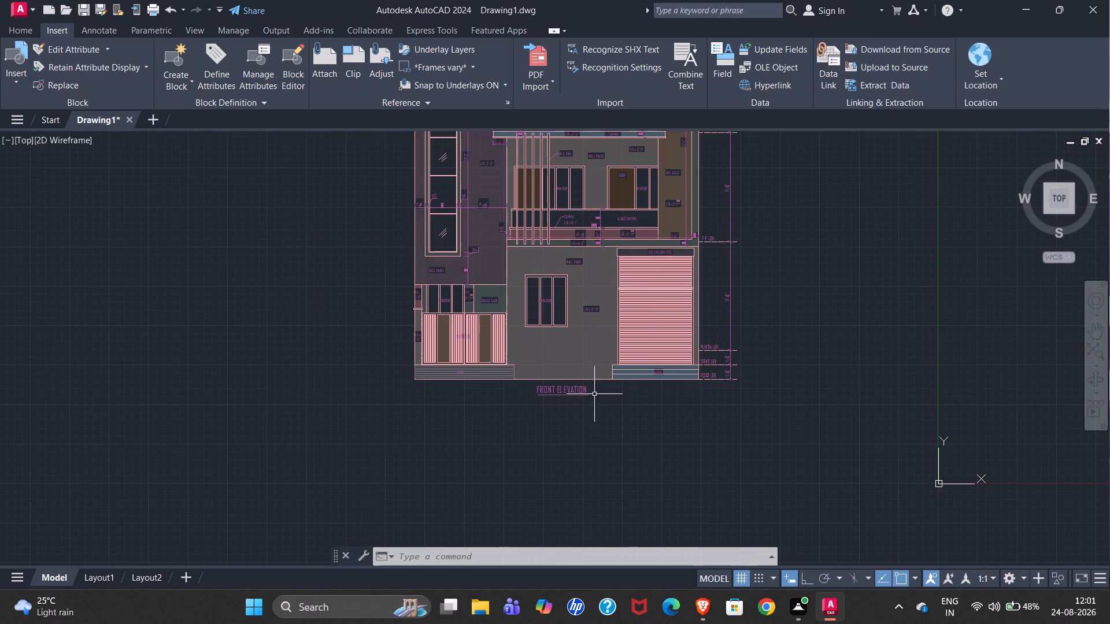
pyautogui.scroll(3, 546, 409)
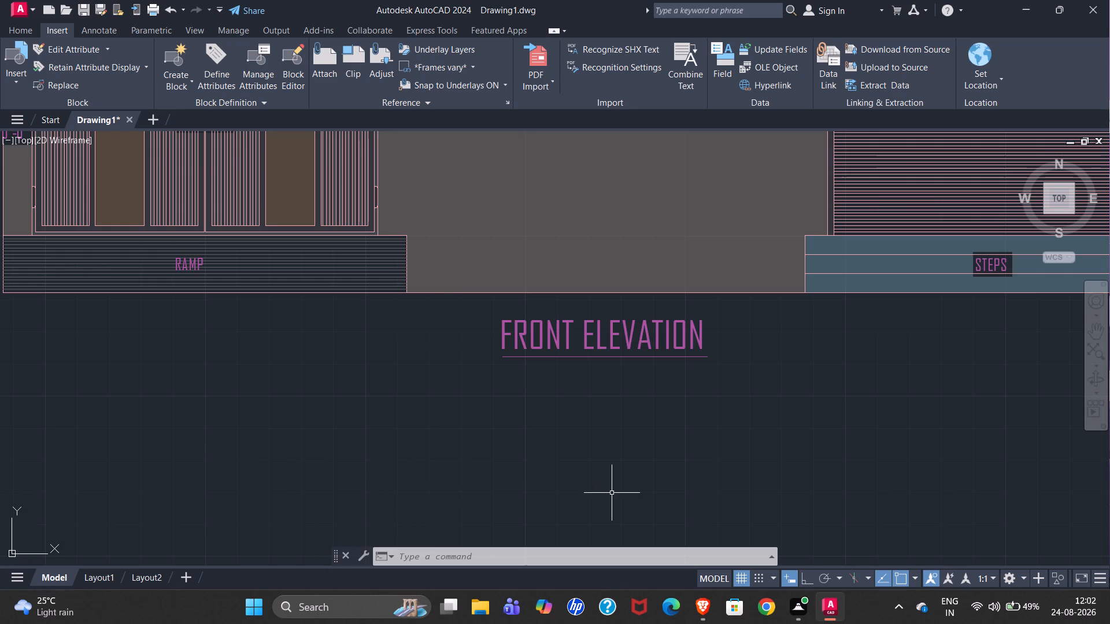
pyautogui.scroll(-1, 336, 414)
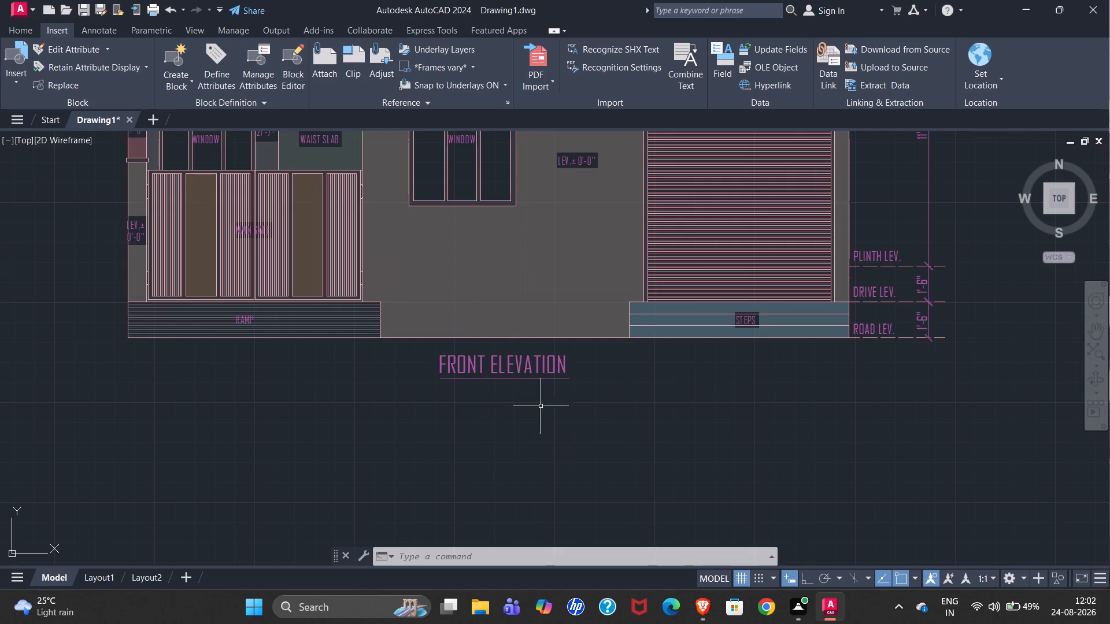
pyautogui.scroll(-2, 181, 470)
pyautogui.scroll(3, 417, 430)
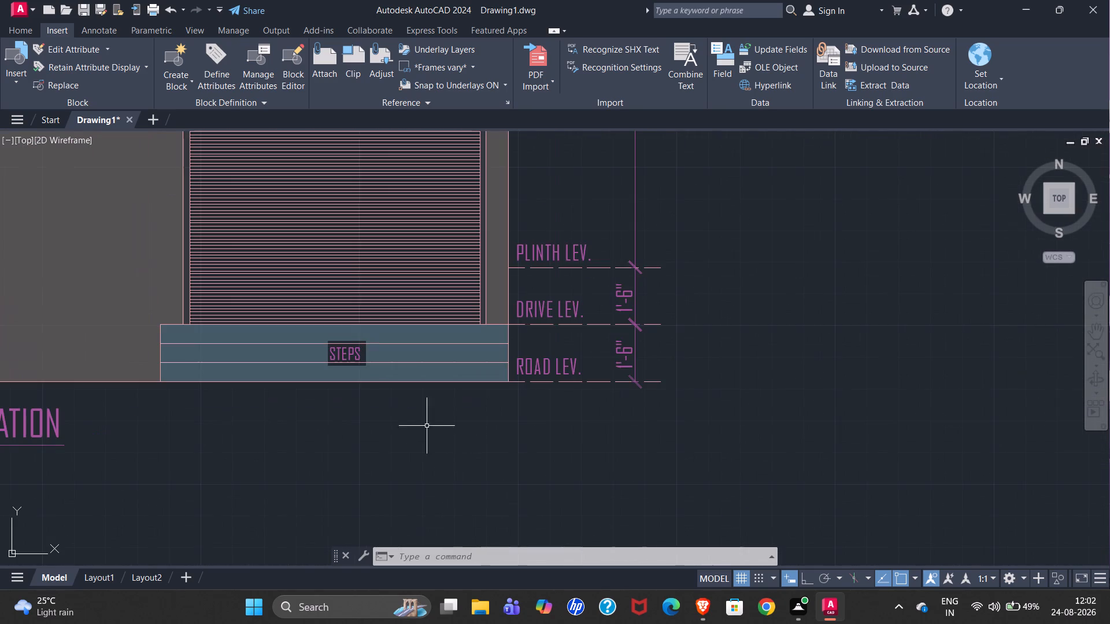
pyautogui.scroll(-2, 634, 415)
pyautogui.scroll(-1, 563, 435)
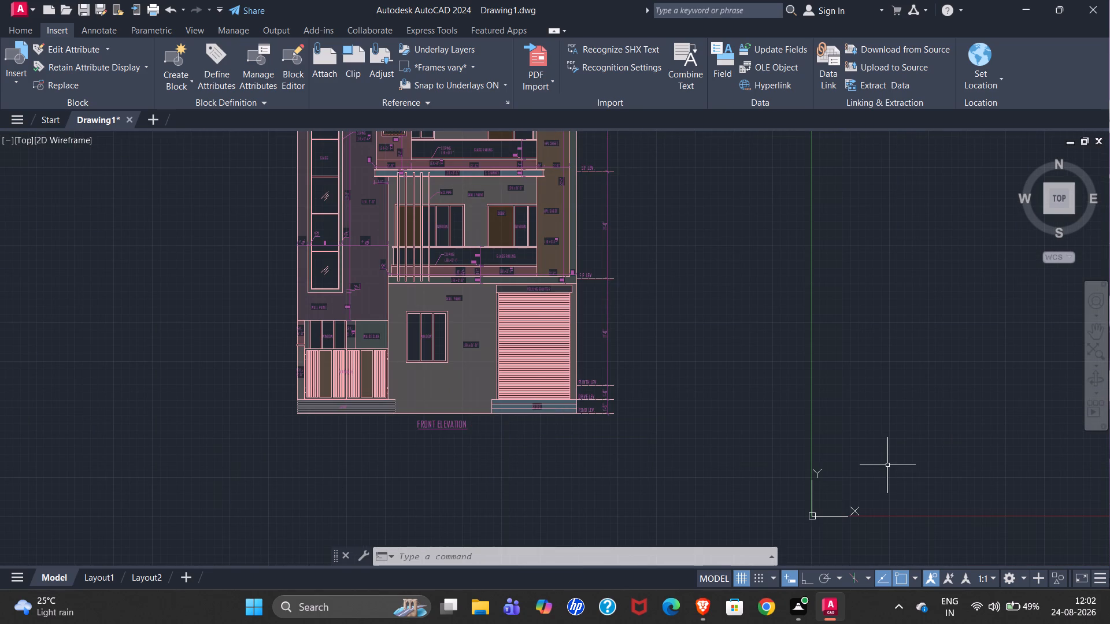
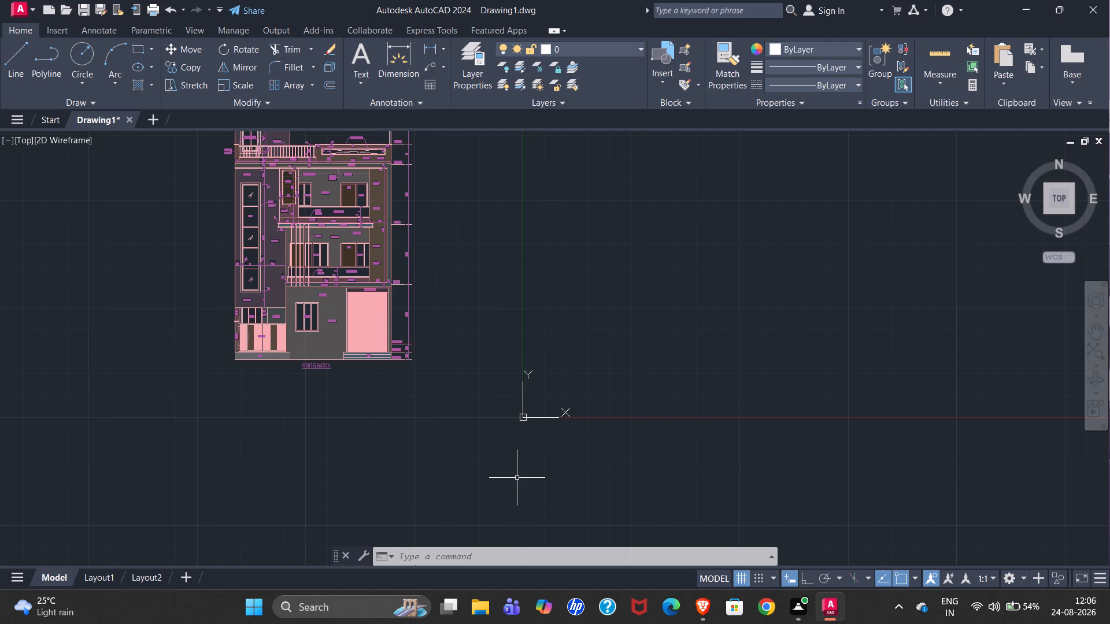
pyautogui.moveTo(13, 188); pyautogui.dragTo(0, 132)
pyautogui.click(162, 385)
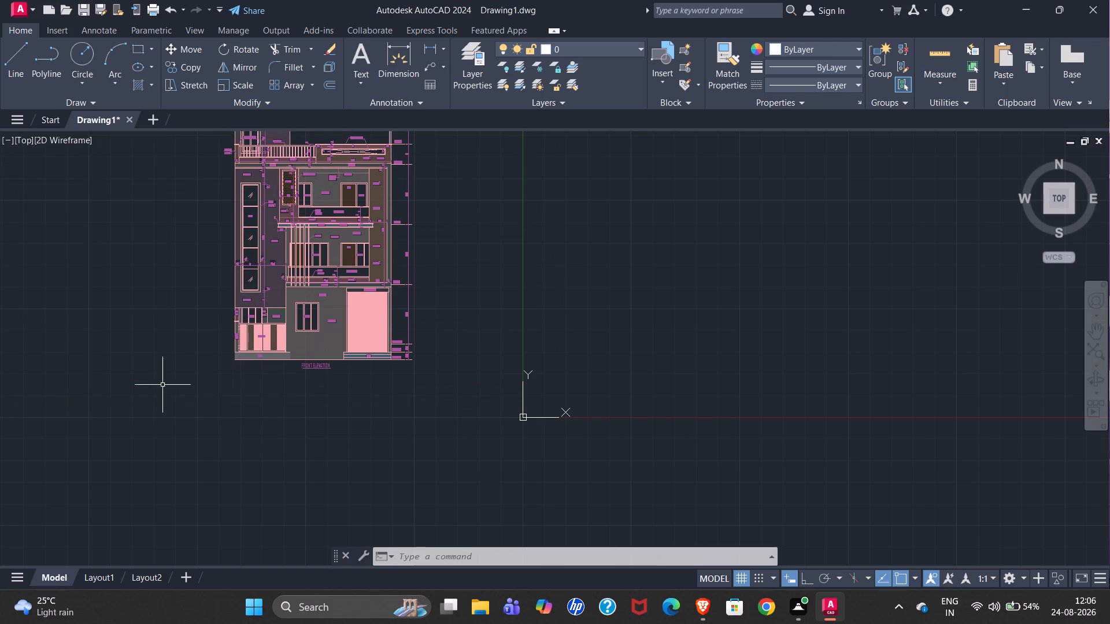
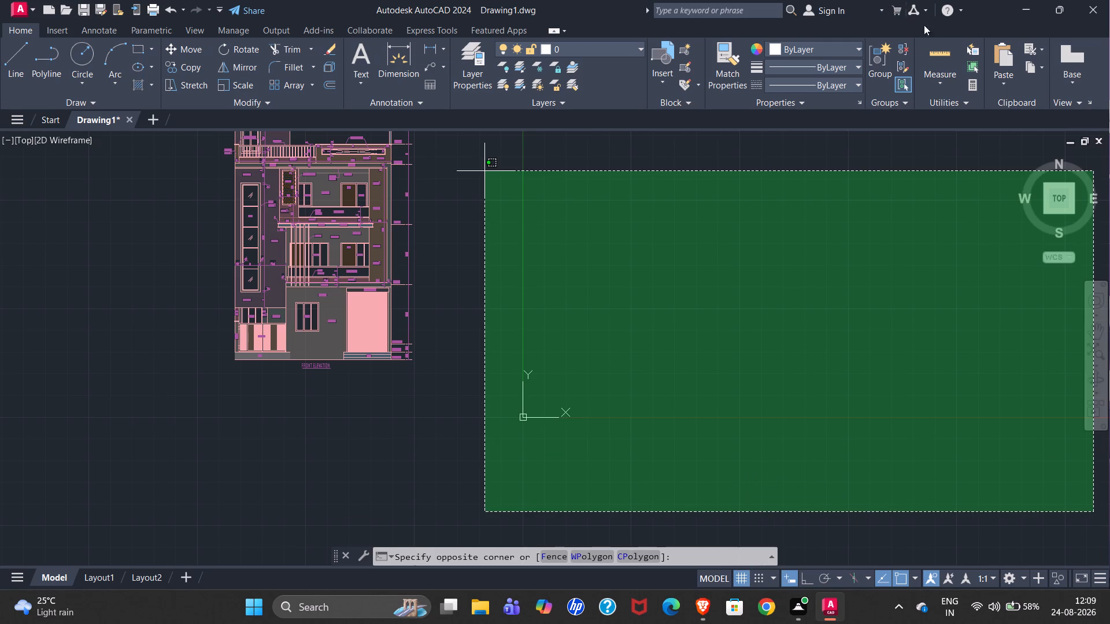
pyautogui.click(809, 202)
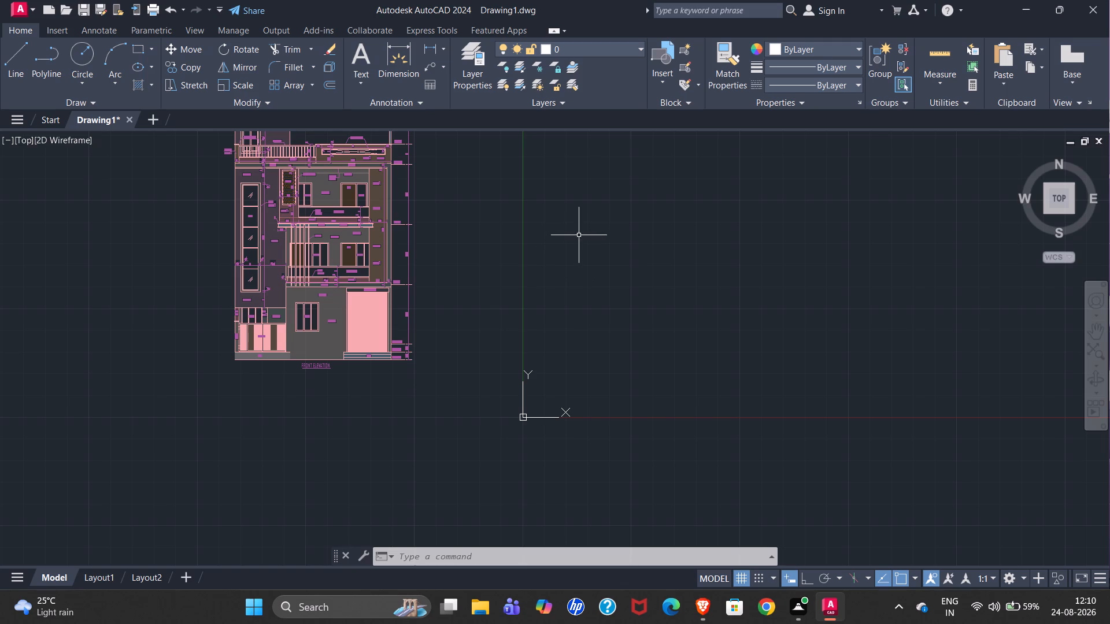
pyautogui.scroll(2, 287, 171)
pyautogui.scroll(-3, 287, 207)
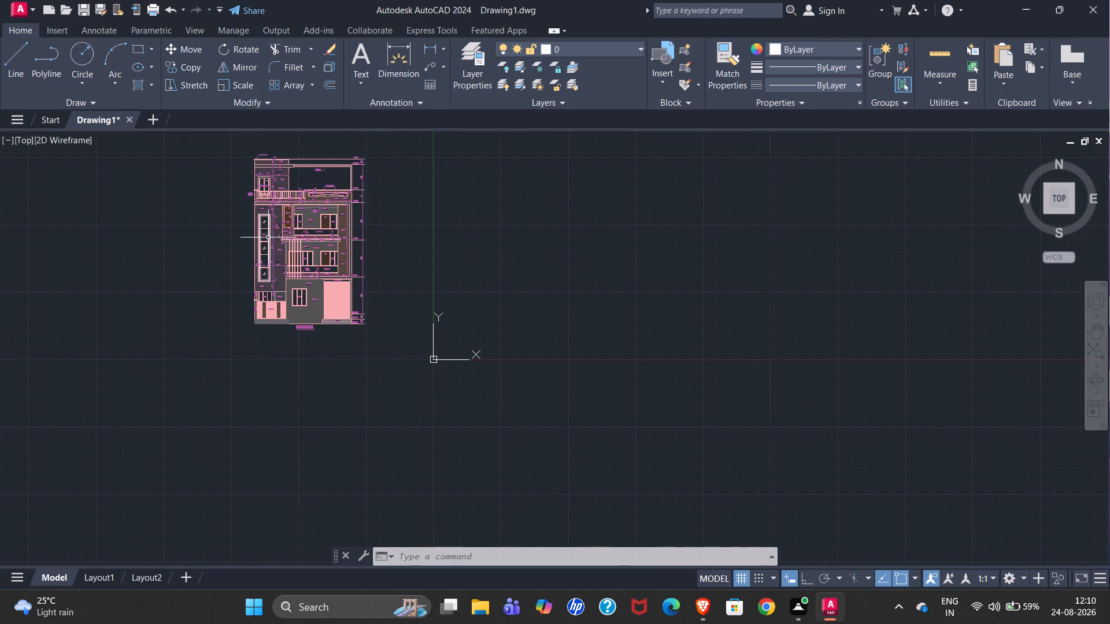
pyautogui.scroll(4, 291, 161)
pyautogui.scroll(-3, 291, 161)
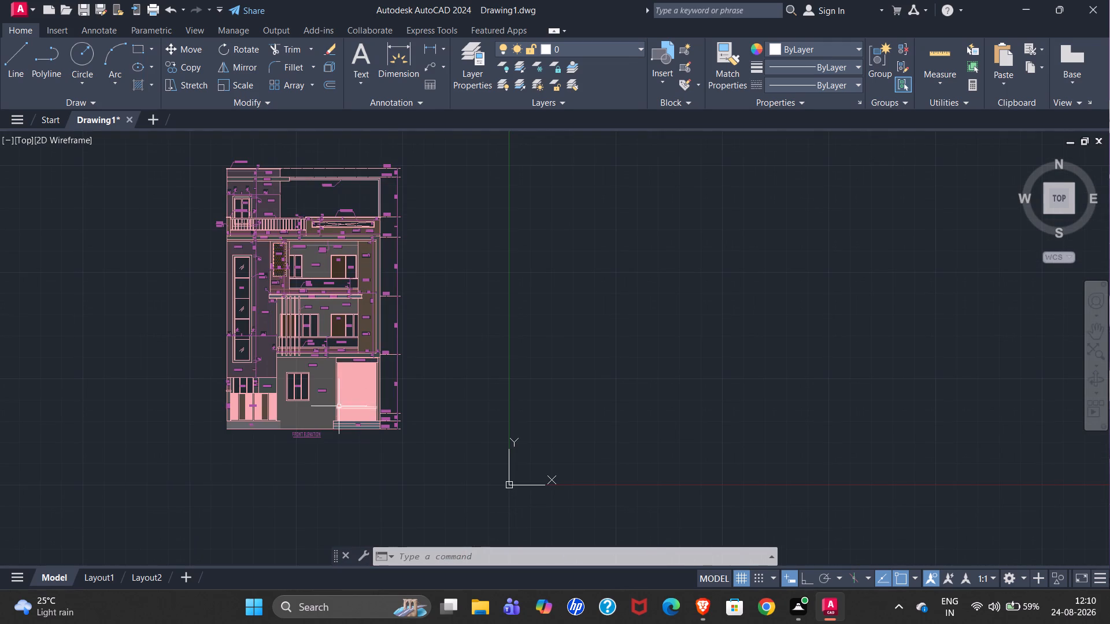
# Examine the ground floor of the front elevation: rolling shutter, steps, main gate, ramp, and the road, drive and plinth level marks.
pyautogui.scroll(3, 336, 408)
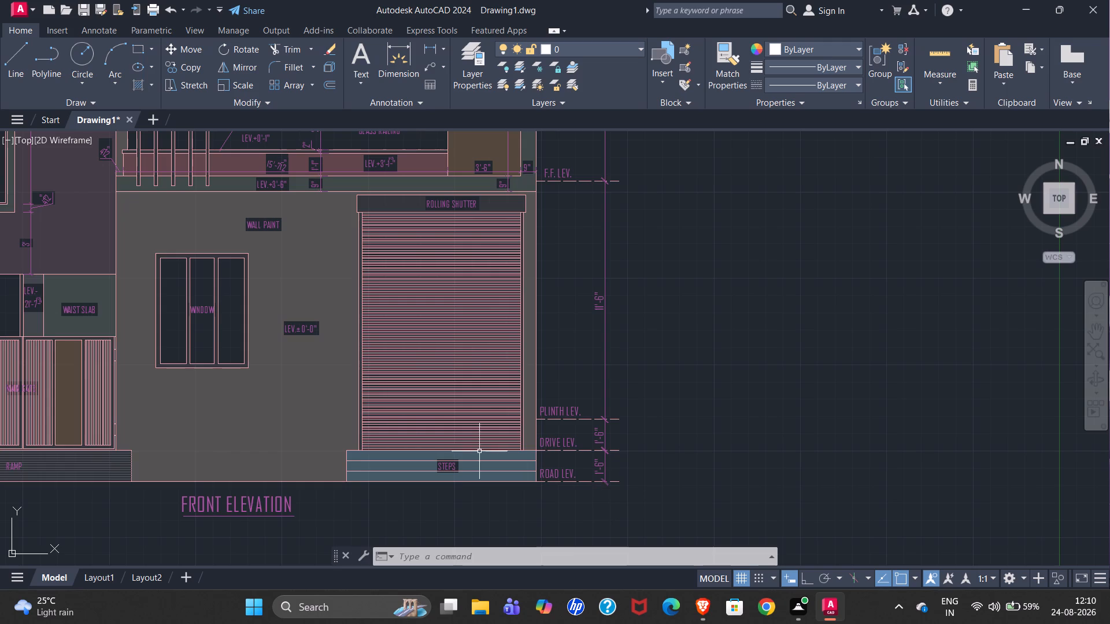
pyautogui.scroll(6, 438, 477)
pyautogui.scroll(-6, 624, 447)
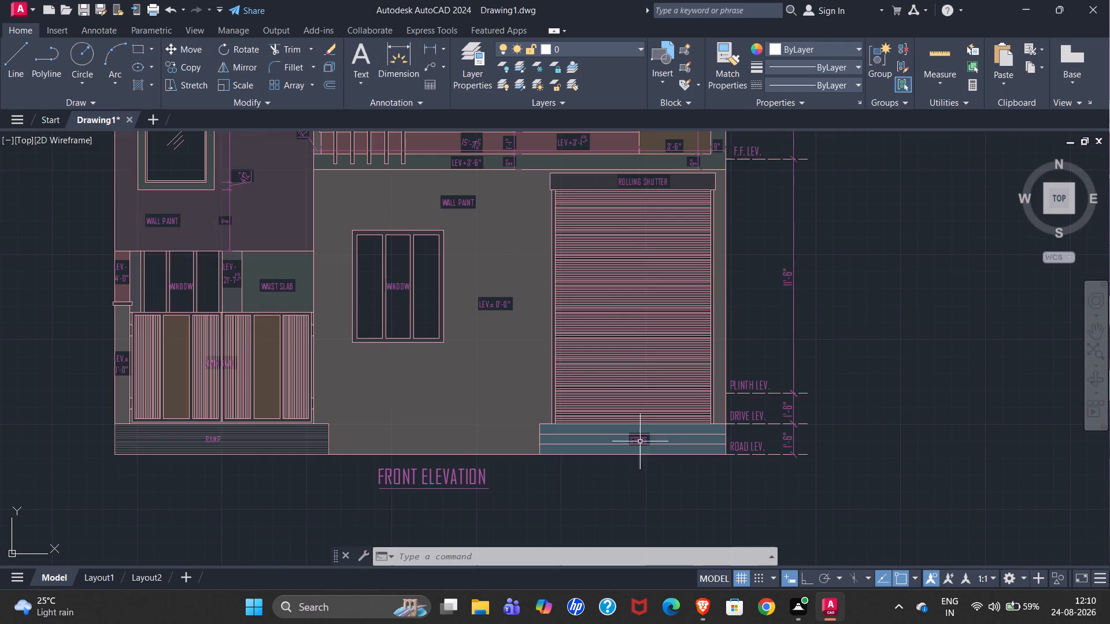
pyautogui.scroll(-4, 523, 472)
pyautogui.scroll(2, 528, 279)
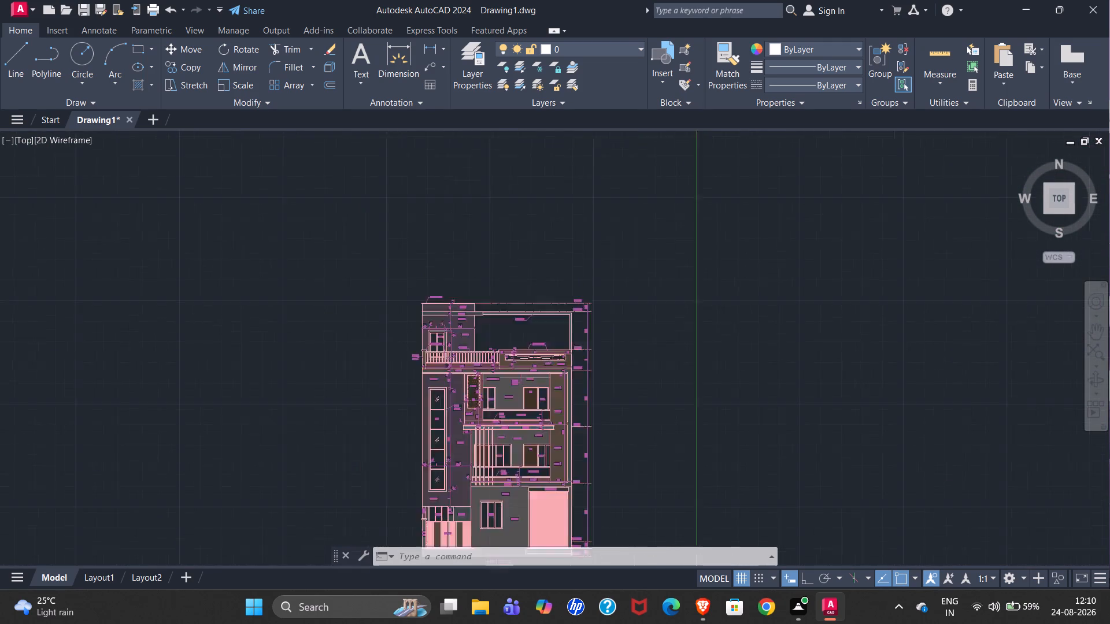
pyautogui.scroll(3, 528, 279)
pyautogui.scroll(-3, 528, 279)
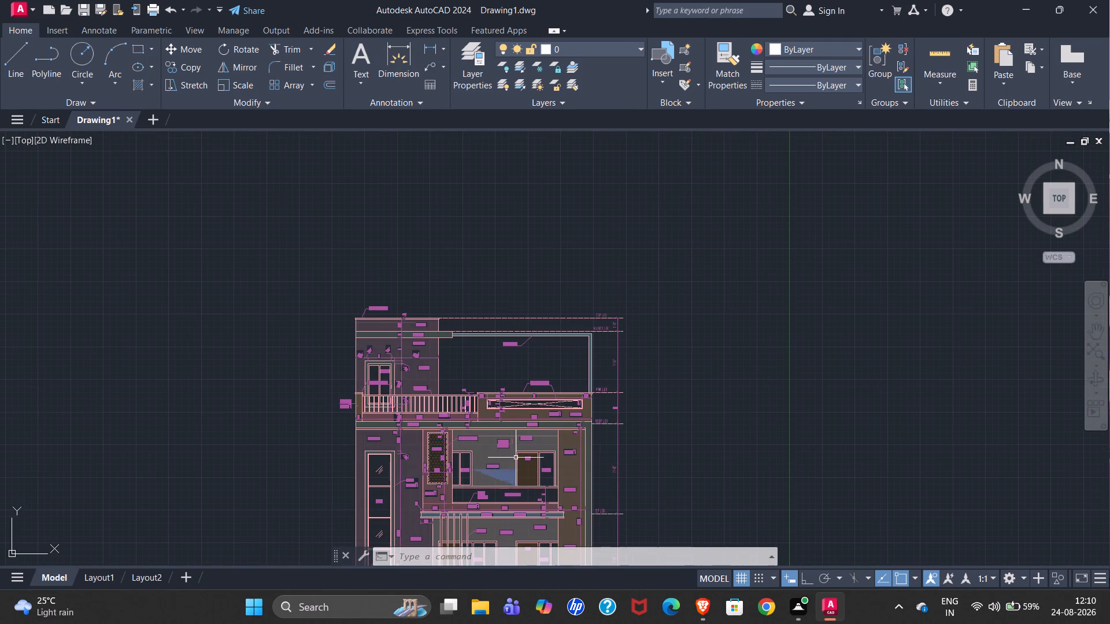
pyautogui.scroll(-2, 486, 350)
pyautogui.scroll(5, 491, 505)
pyautogui.scroll(-2, 514, 410)
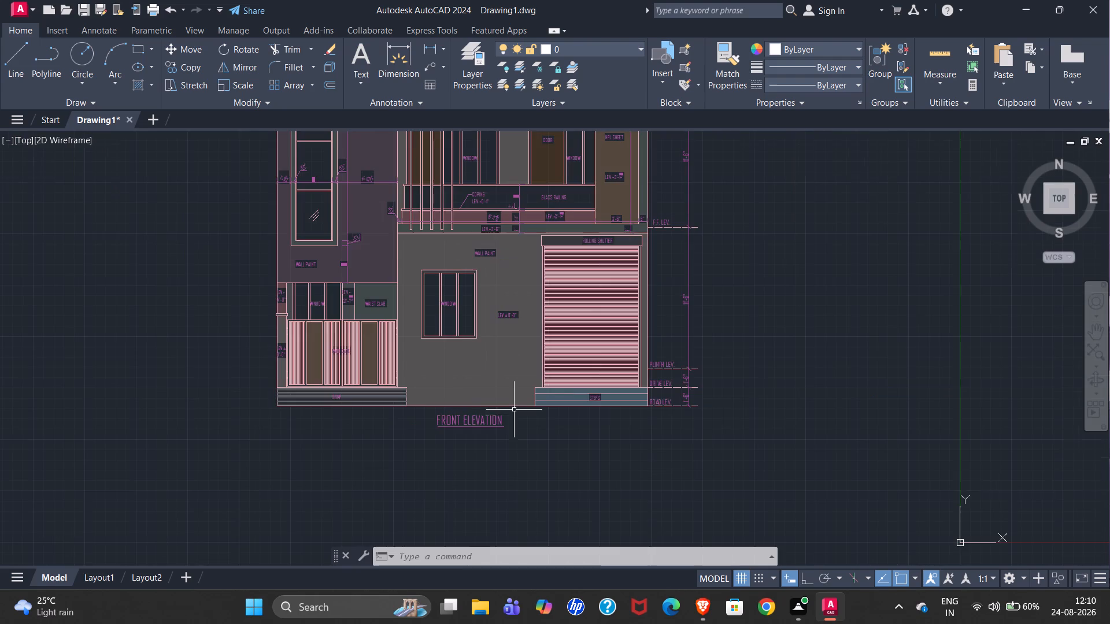
pyautogui.scroll(6, 325, 341)
pyautogui.scroll(-3, 462, 313)
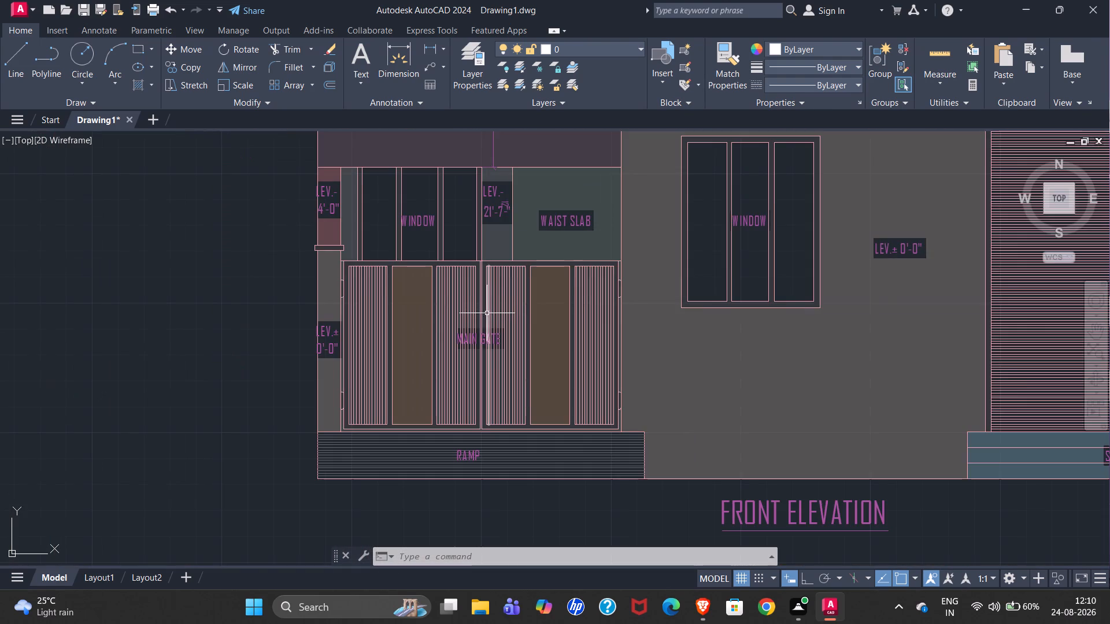
pyautogui.scroll(4, 316, 350)
pyautogui.scroll(-3, 323, 350)
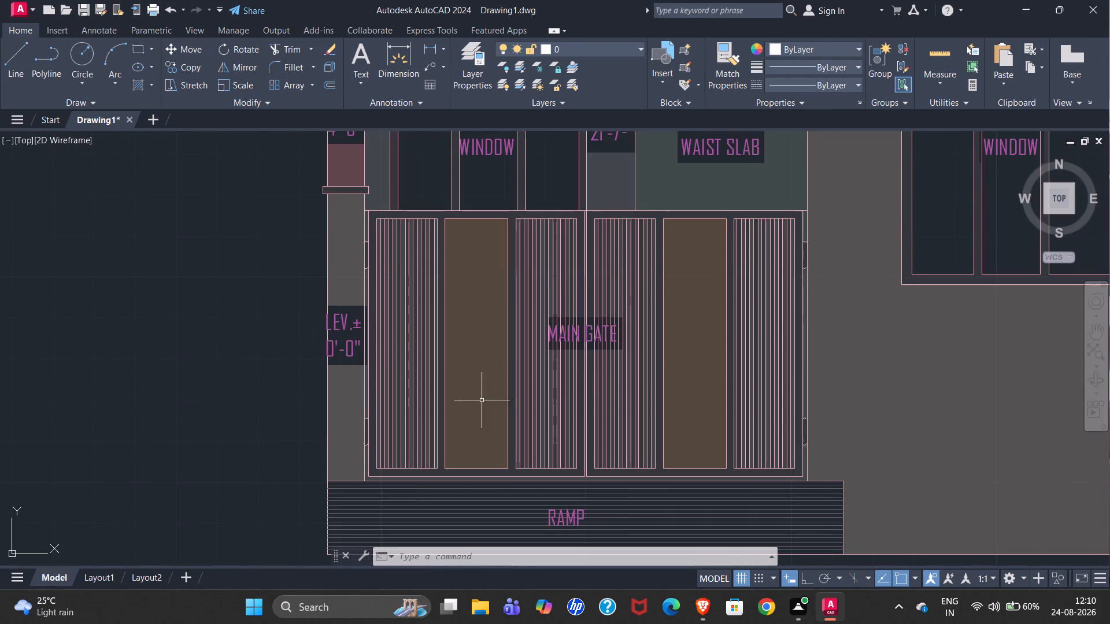
pyautogui.scroll(-2, 321, 465)
pyautogui.scroll(3, 896, 491)
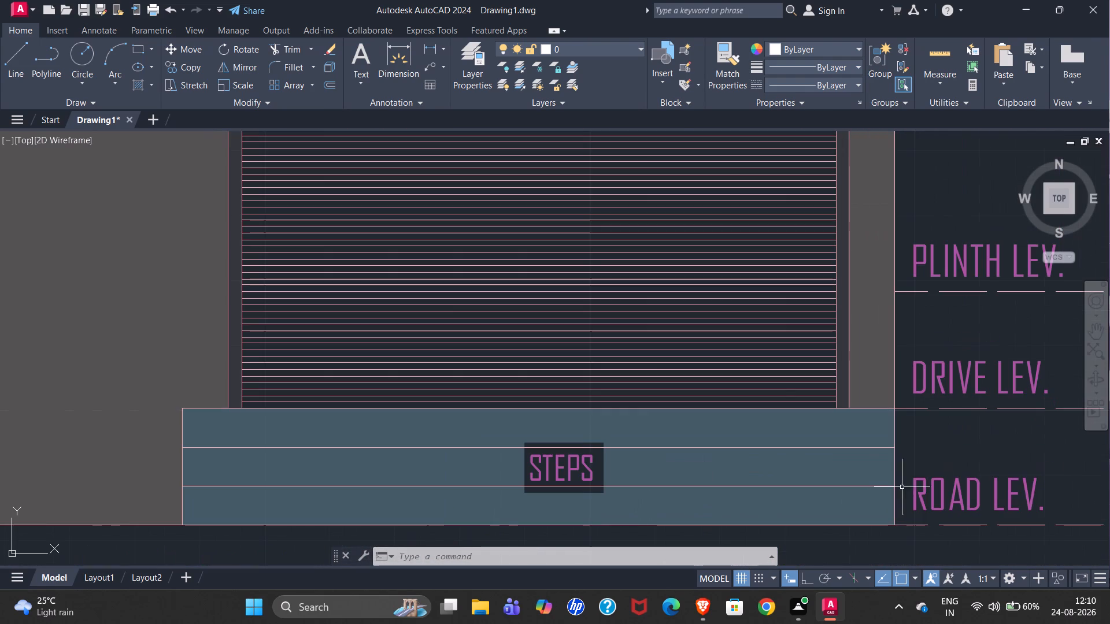
pyautogui.scroll(-2, 784, 500)
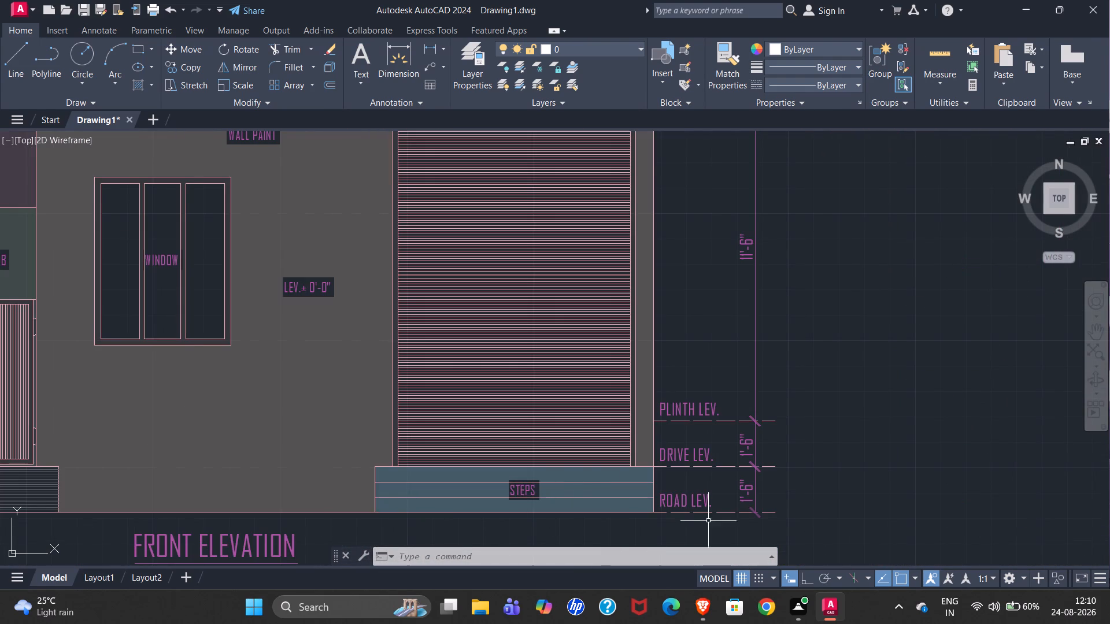
pyautogui.scroll(1, 739, 488)
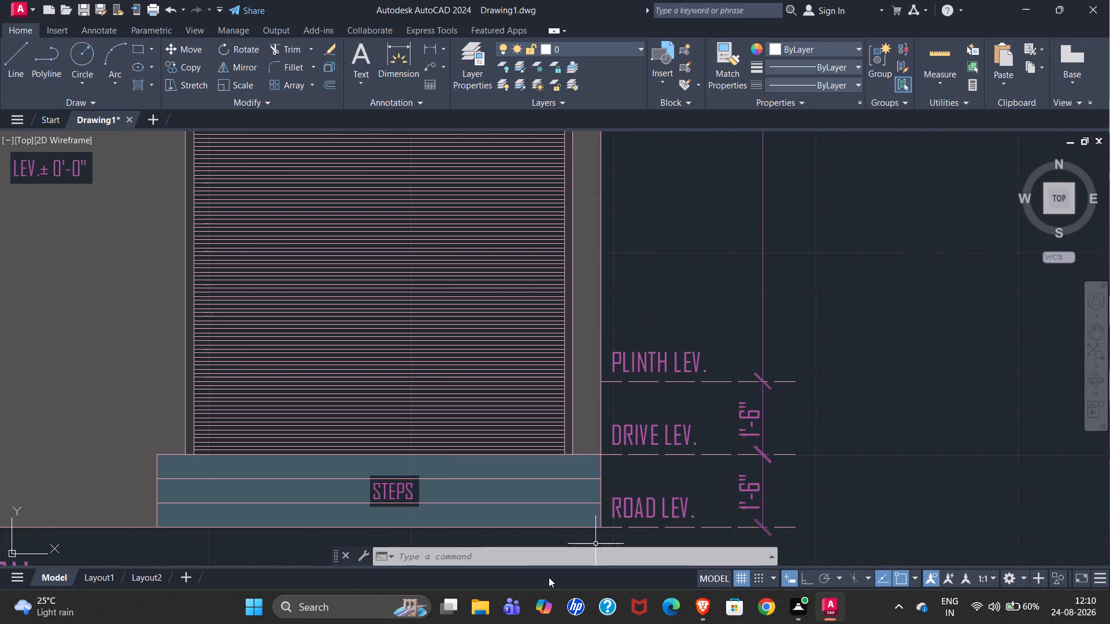
pyautogui.scroll(-2, 543, 566)
pyautogui.scroll(-2, 579, 351)
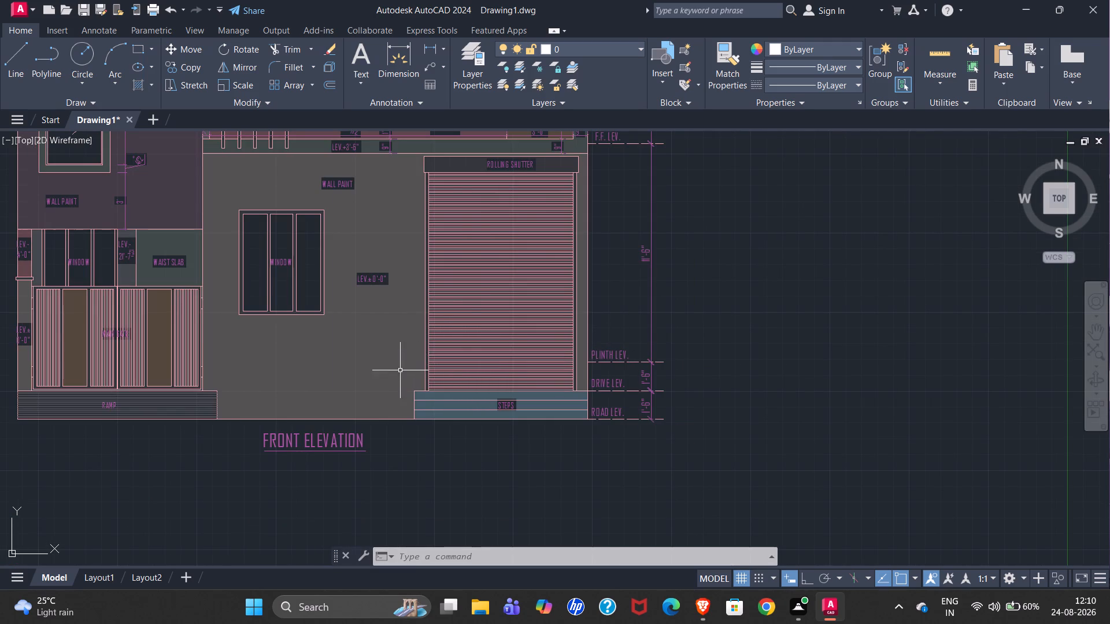
# Examine the rolling shutter header, C-channel, glass railing and slab bands, with their dimensions and level notes.
pyautogui.scroll(7, 467, 129)
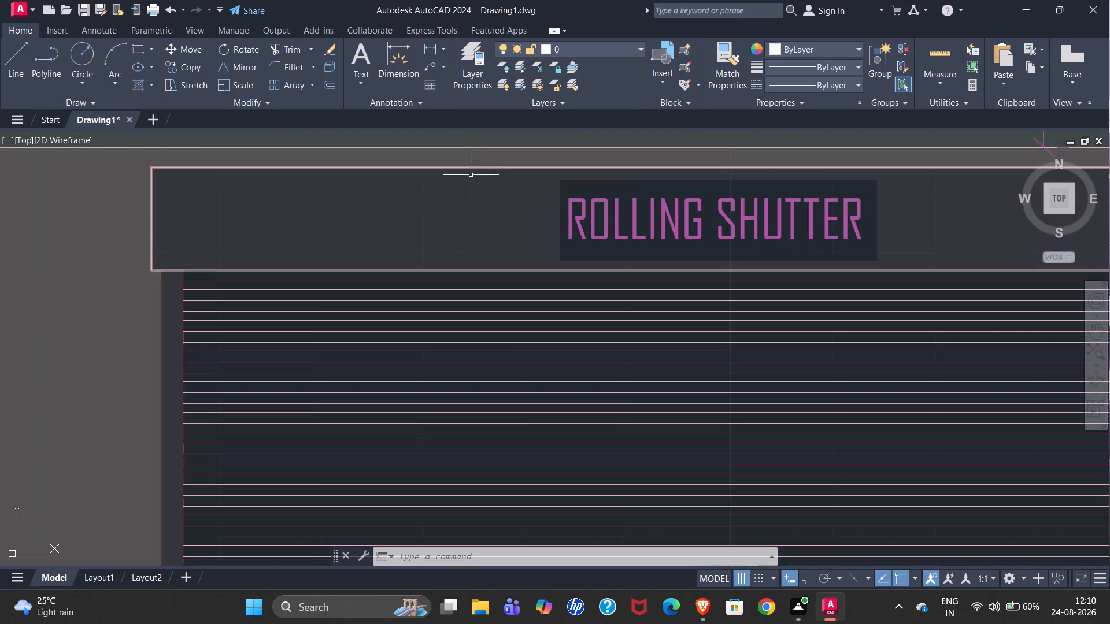
pyautogui.scroll(-4, 376, 289)
pyautogui.scroll(-2, 376, 370)
pyautogui.scroll(5, 300, 230)
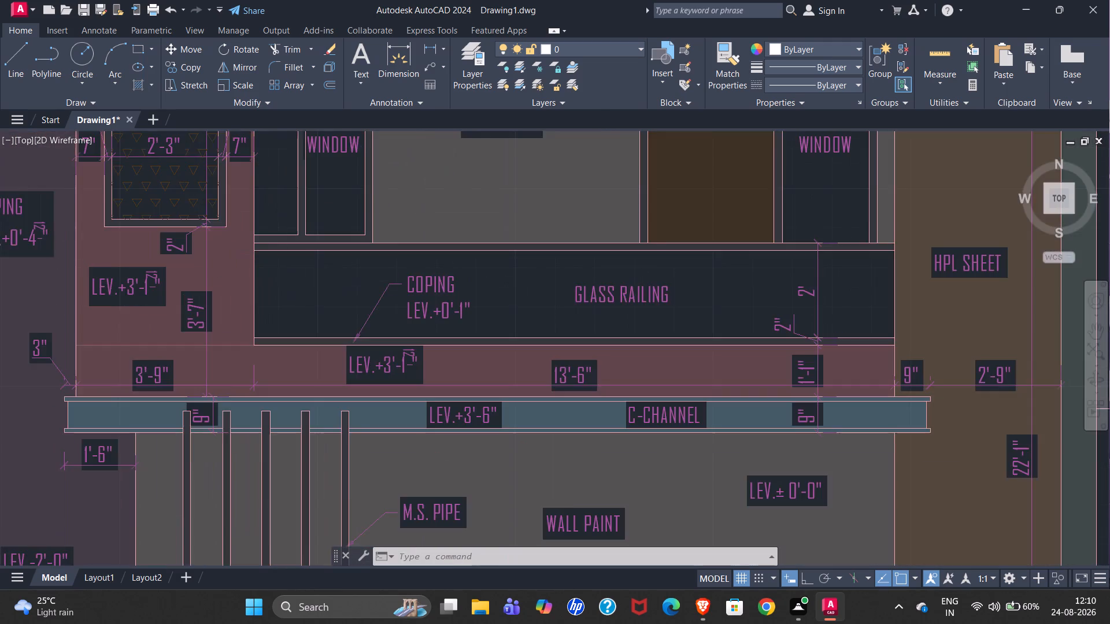
pyautogui.scroll(-2, 339, 320)
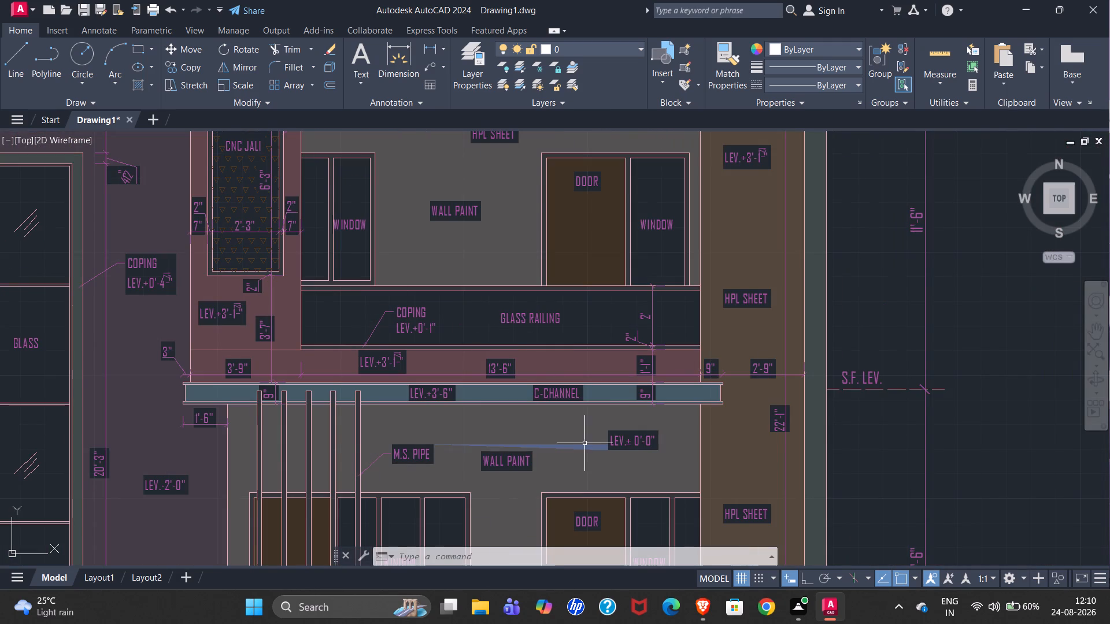
pyautogui.scroll(2, 365, 443)
pyautogui.scroll(-1, 375, 439)
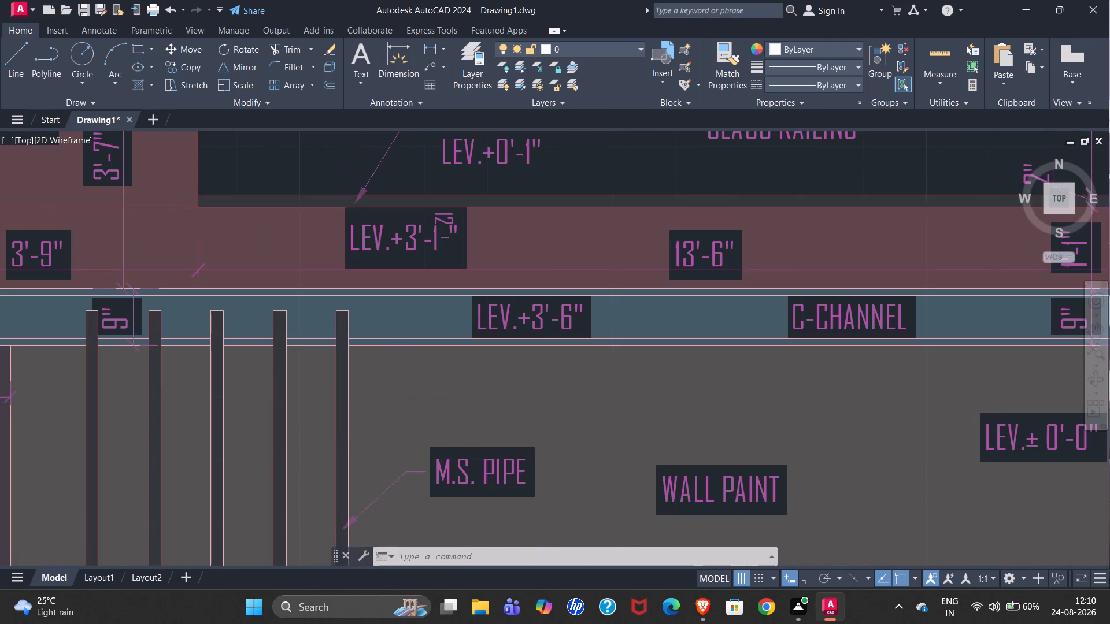
pyautogui.scroll(-2, 375, 439)
pyautogui.scroll(-1, 468, 448)
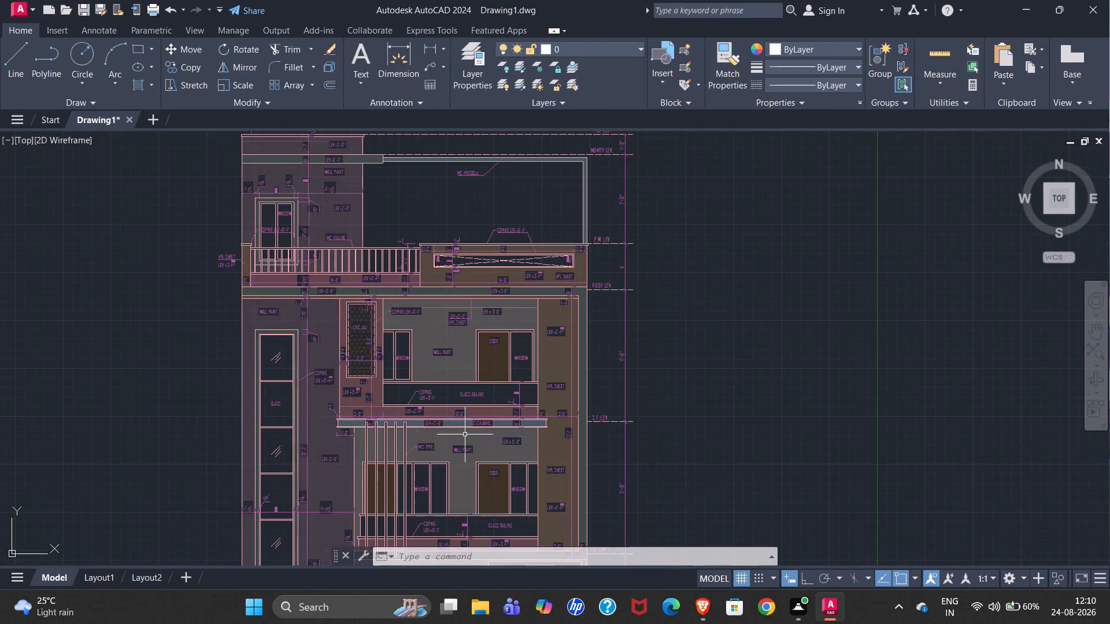
pyautogui.scroll(-2, 522, 322)
pyautogui.scroll(6, 519, 411)
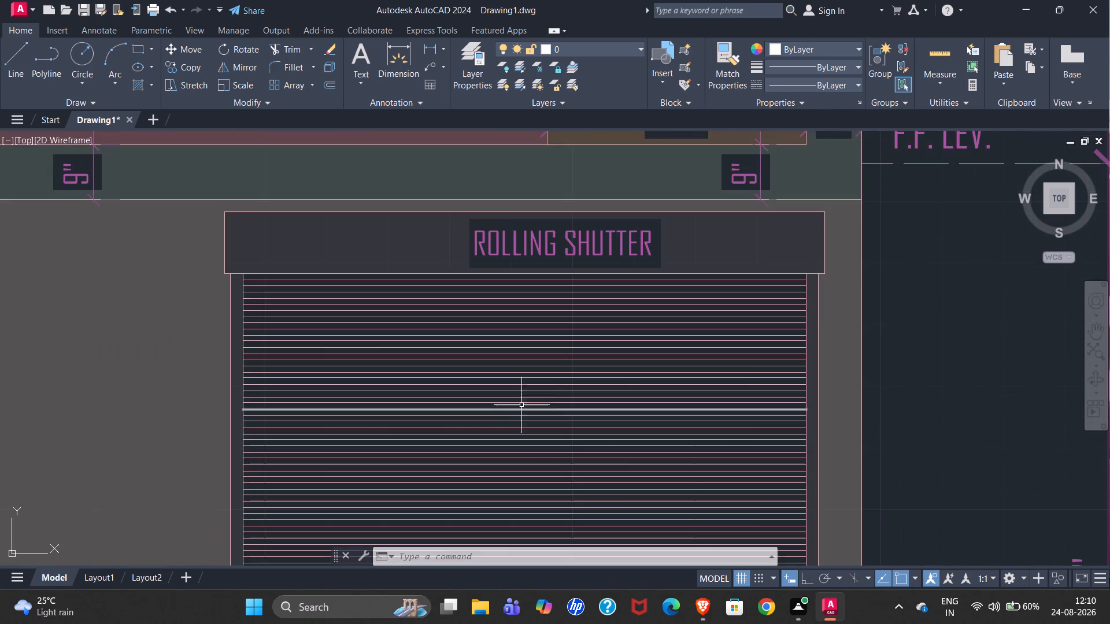
pyautogui.scroll(-2, 528, 400)
pyautogui.scroll(2, 549, 290)
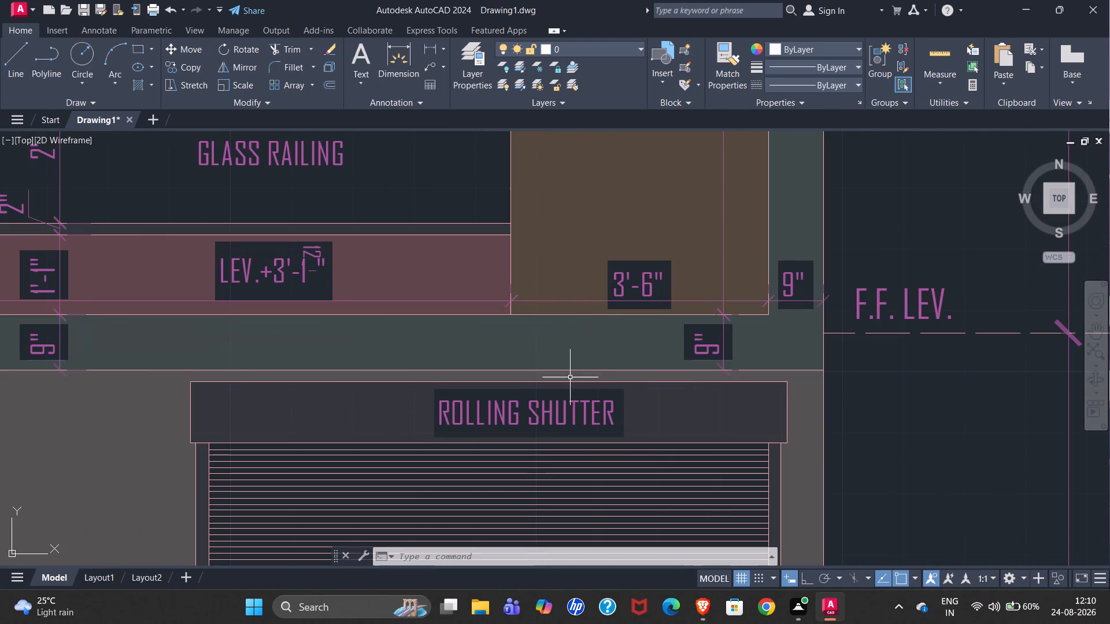
pyautogui.scroll(3, 535, 302)
pyautogui.scroll(-3, 533, 308)
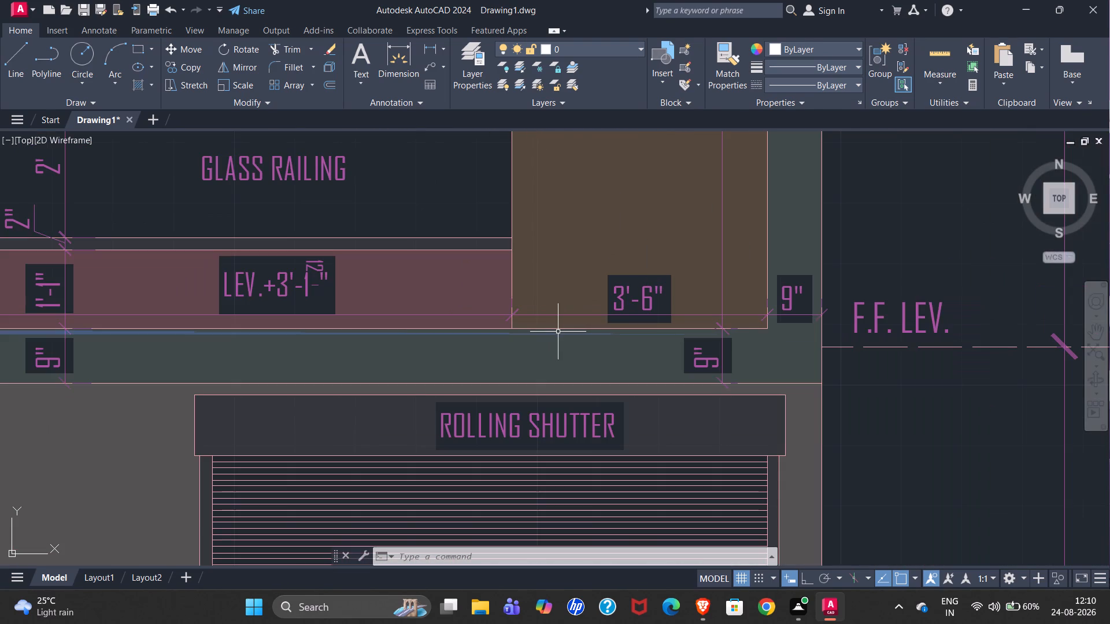
pyautogui.scroll(-3, 656, 336)
pyautogui.scroll(4, 504, 338)
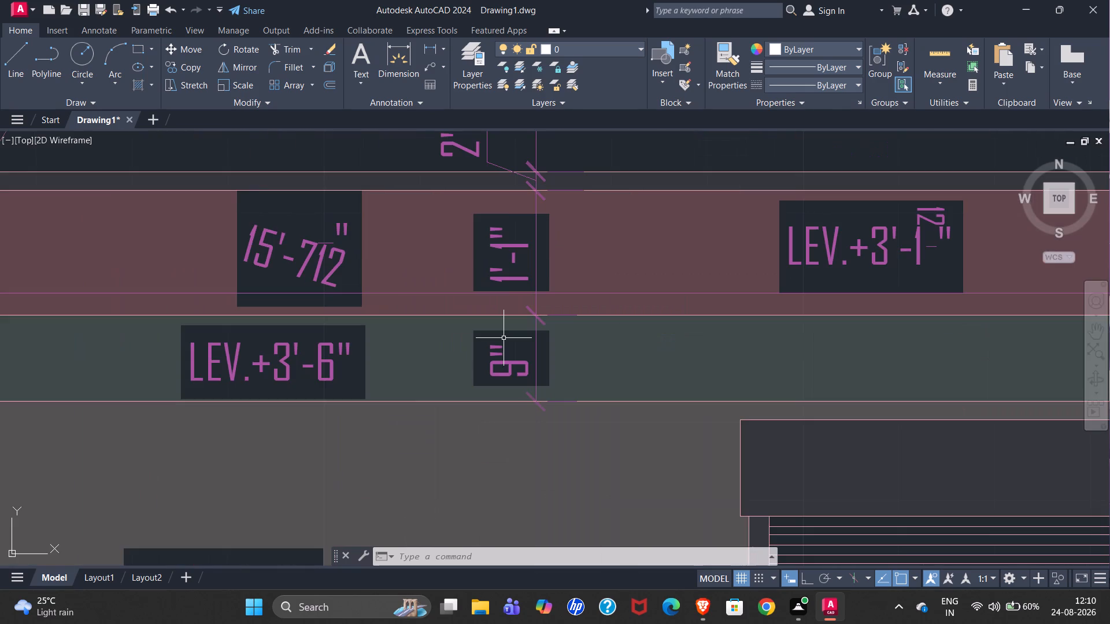
pyautogui.scroll(-4, 499, 333)
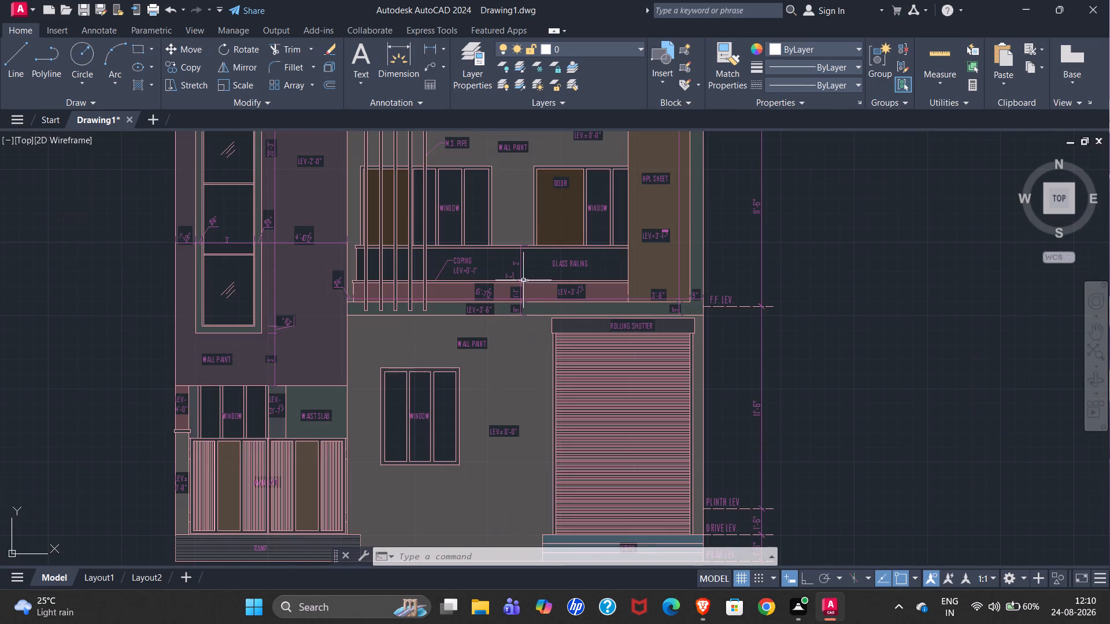
# Examine the main gate, ramp, side pillar, and the window and waist slab above the gate, with their level notes.
pyautogui.scroll(-1, 527, 226)
pyautogui.scroll(3, 332, 430)
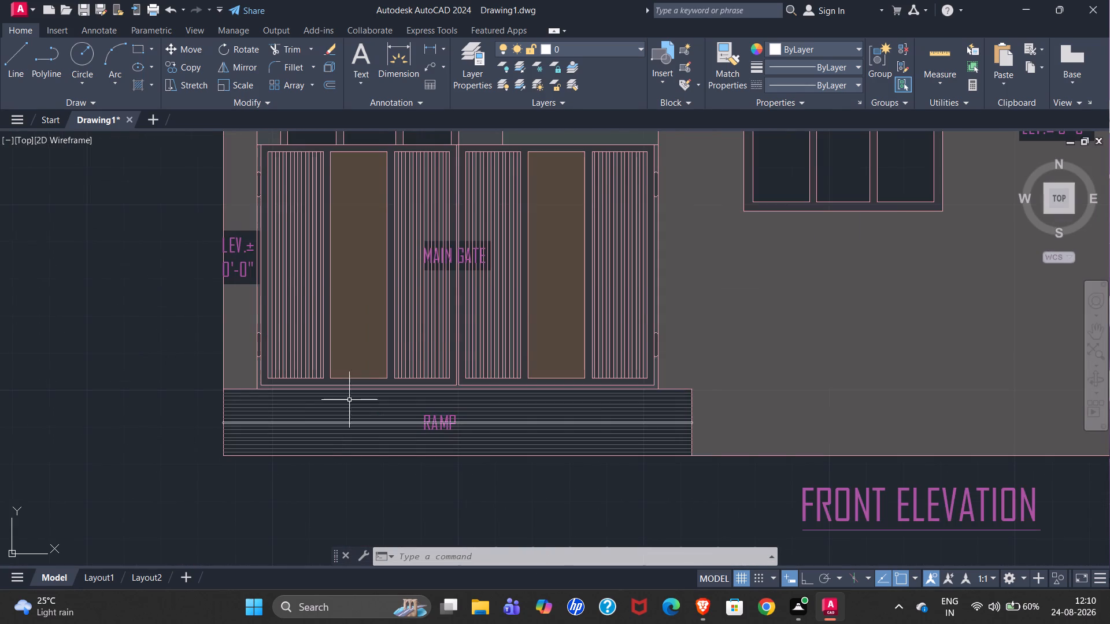
pyautogui.scroll(1, 209, 321)
pyautogui.scroll(-2, 100, 325)
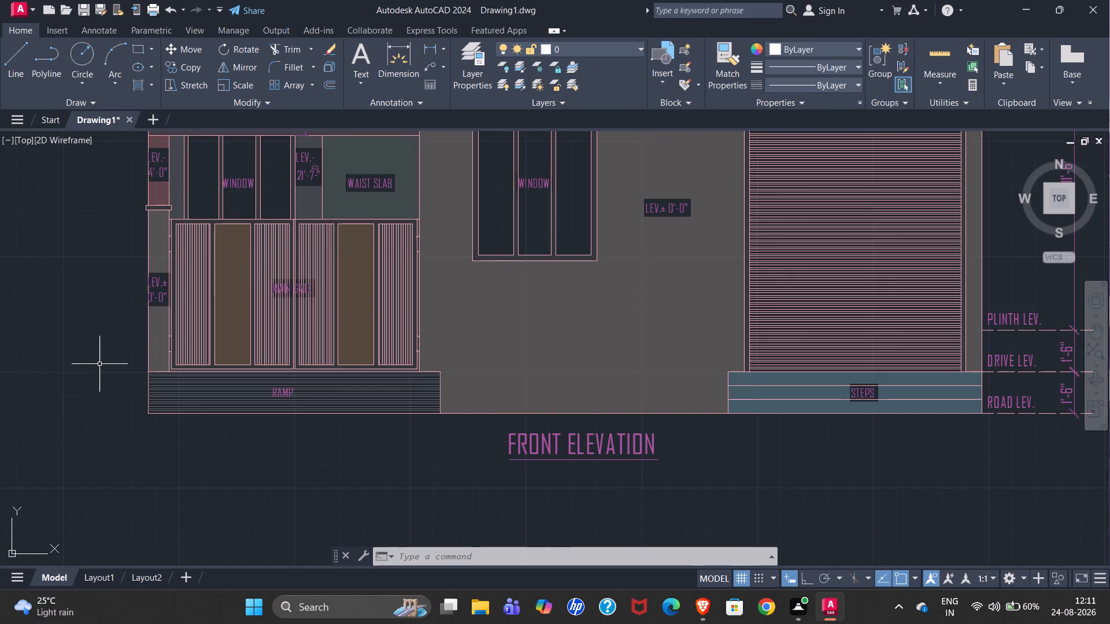
pyautogui.scroll(2, 153, 176)
pyautogui.scroll(-1, 177, 285)
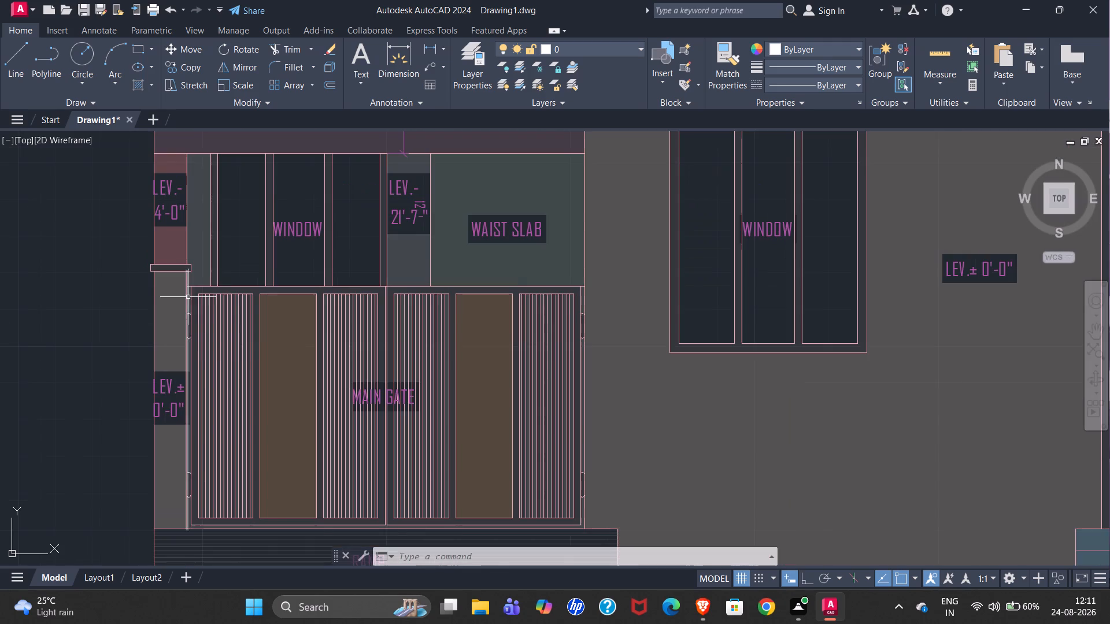
pyautogui.scroll(-1, 295, 315)
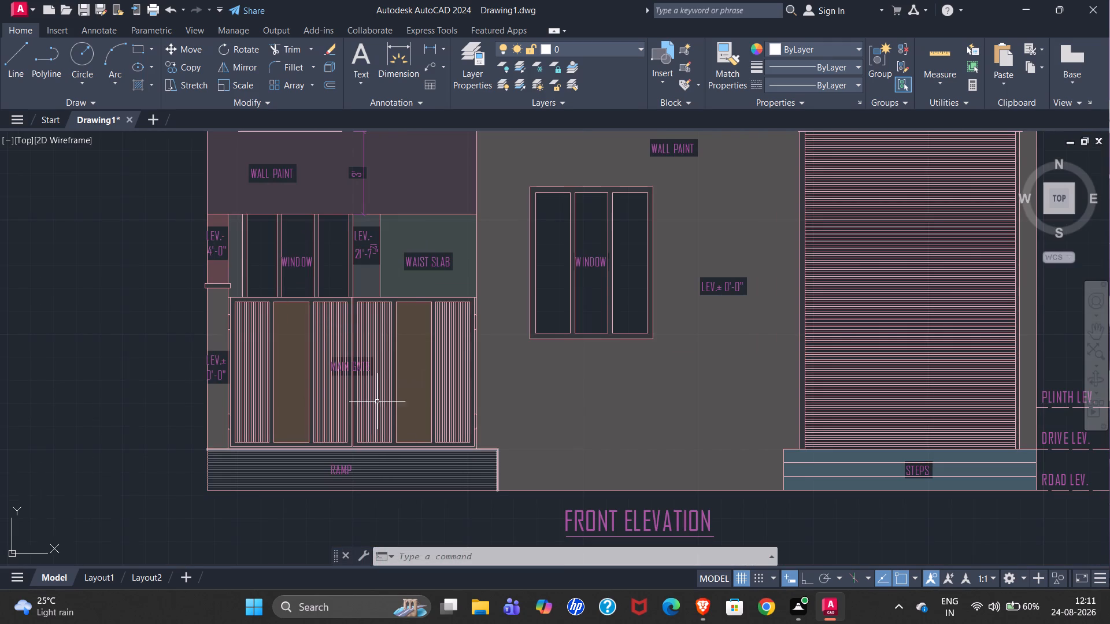
pyautogui.scroll(2, 268, 185)
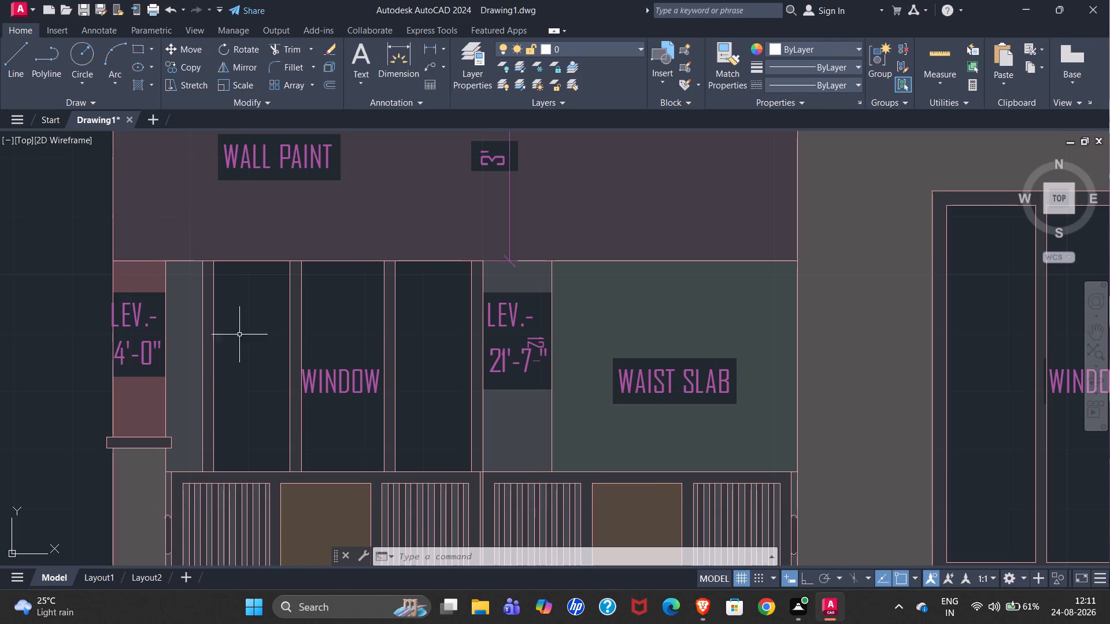
pyautogui.scroll(-2, 253, 372)
pyautogui.scroll(1, 443, 199)
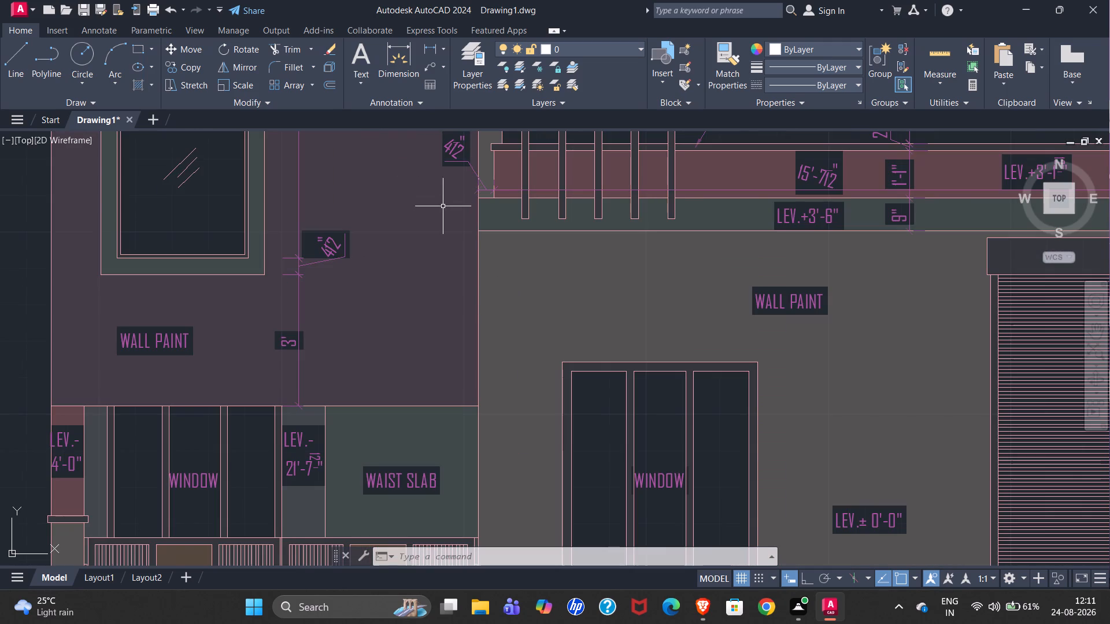
# Examine the upper floors: tall glass window, C-channel with M.S. pipes, CNC jali, and the terrace M.S. railing with its dimensions.
pyautogui.scroll(-3, 280, 419)
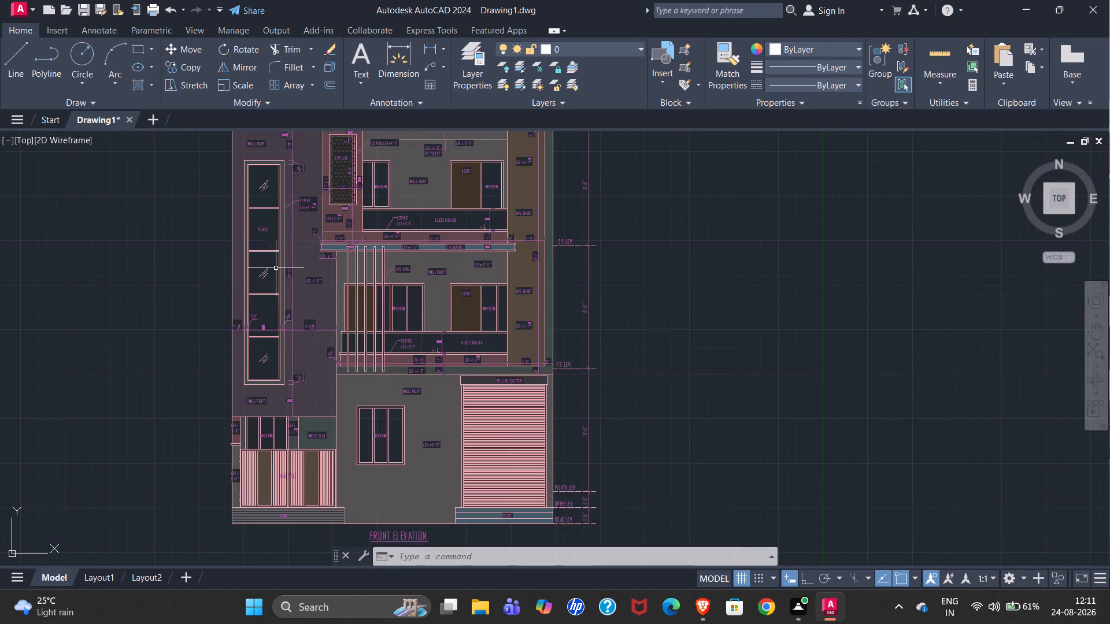
pyautogui.scroll(3, 283, 235)
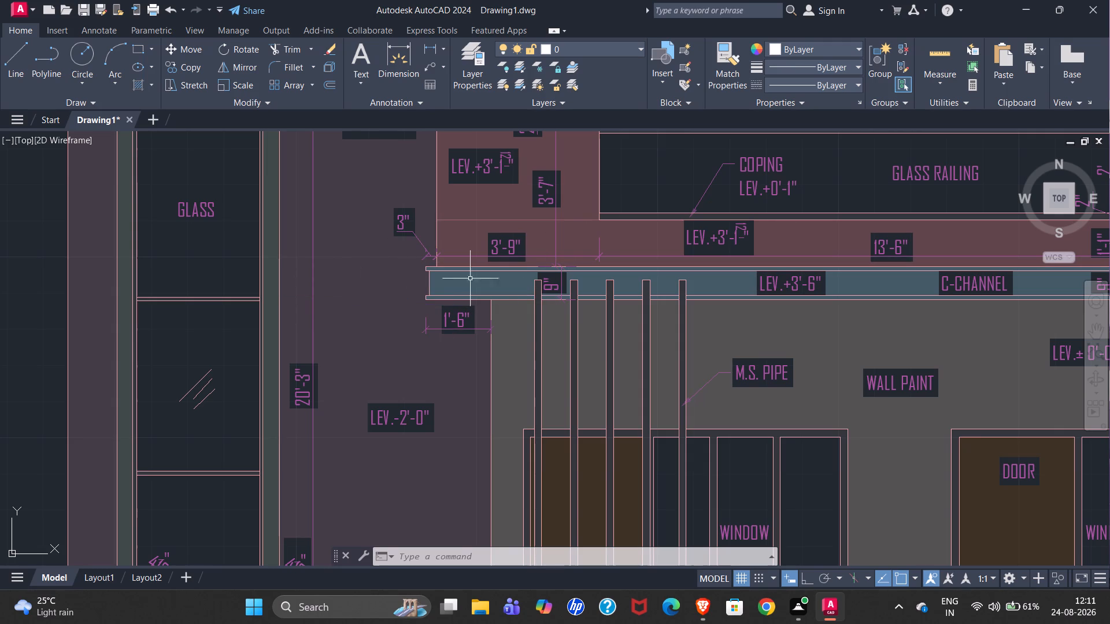
pyautogui.scroll(-3, 28, 323)
pyautogui.scroll(5, 43, 265)
pyautogui.scroll(-3, 209, 262)
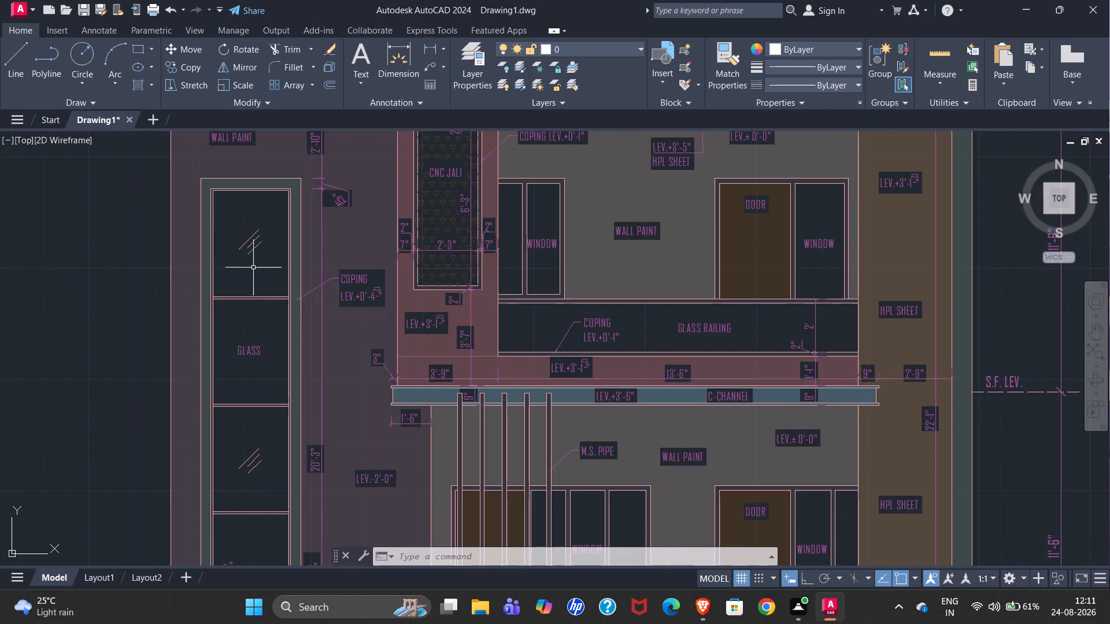
pyautogui.scroll(-3, 264, 267)
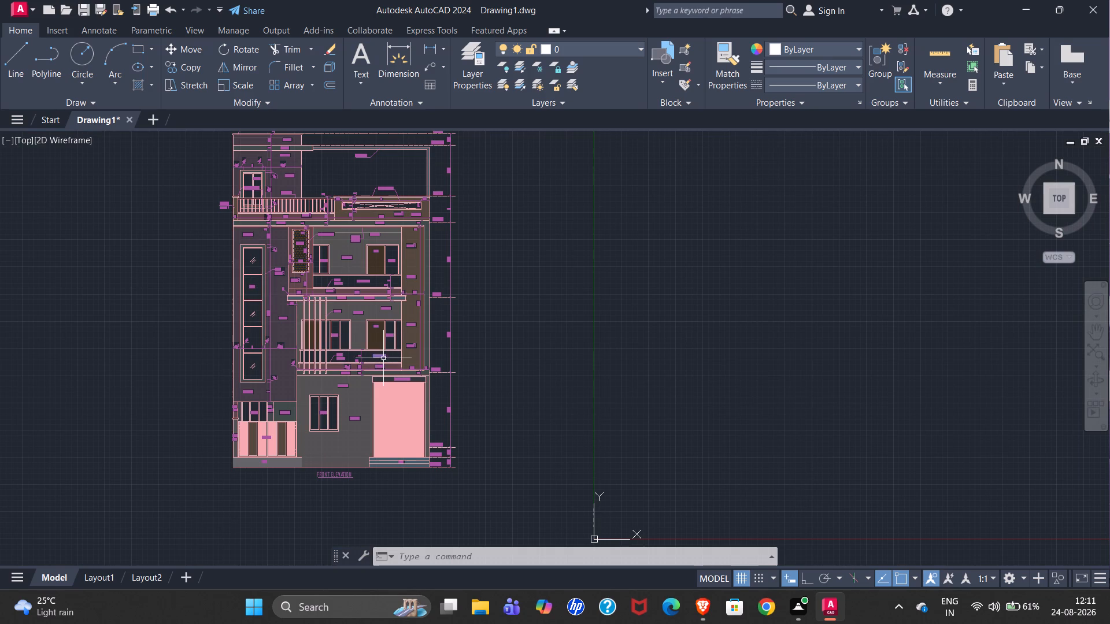
pyautogui.scroll(4, 251, 196)
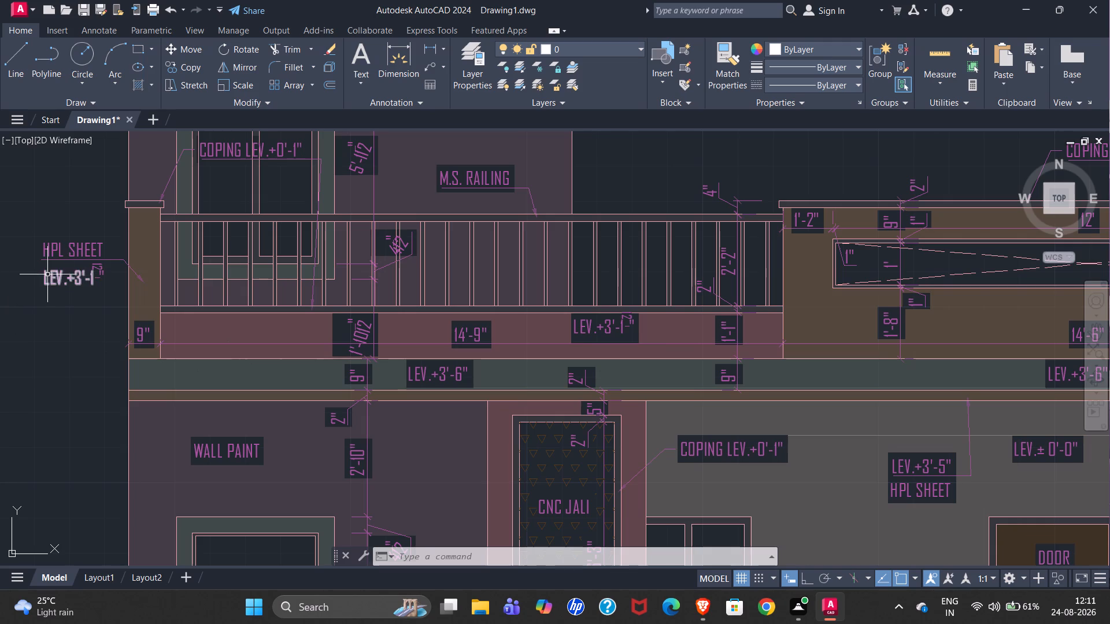
pyautogui.scroll(-4, 136, 230)
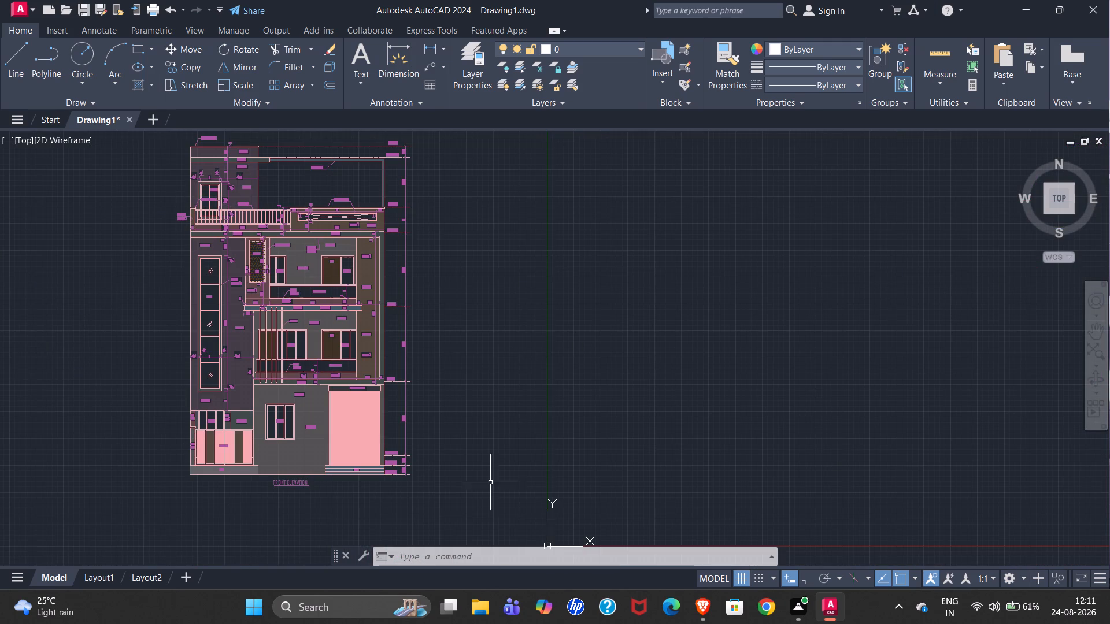
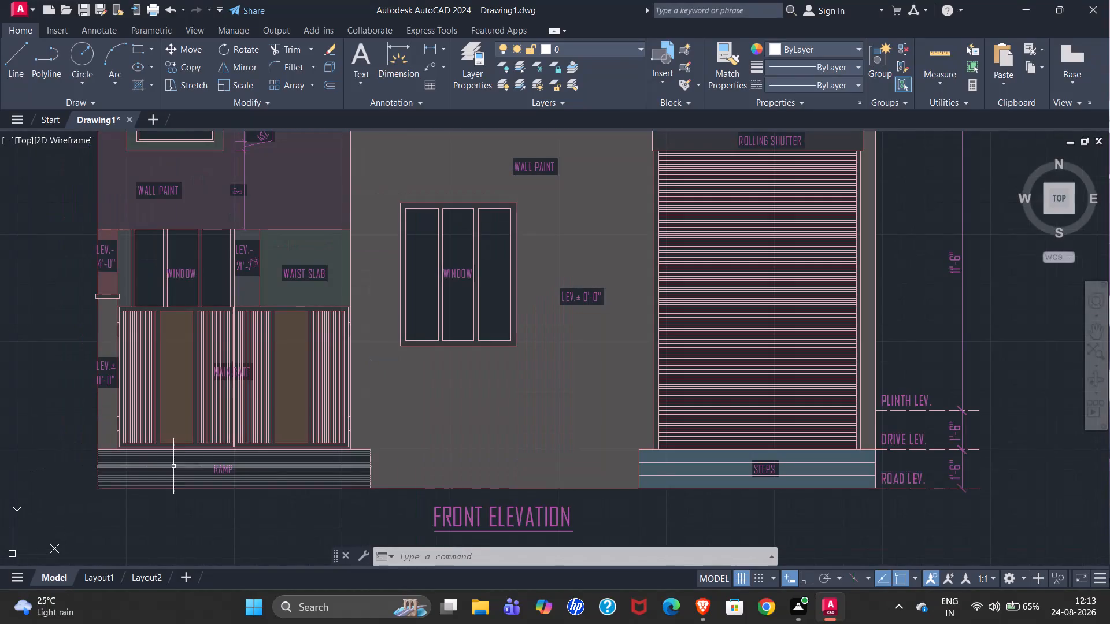
# Draw a horizontal and a vertical construction line through the origin with Ortho on.
pyautogui.scroll(-2, 107, 443)
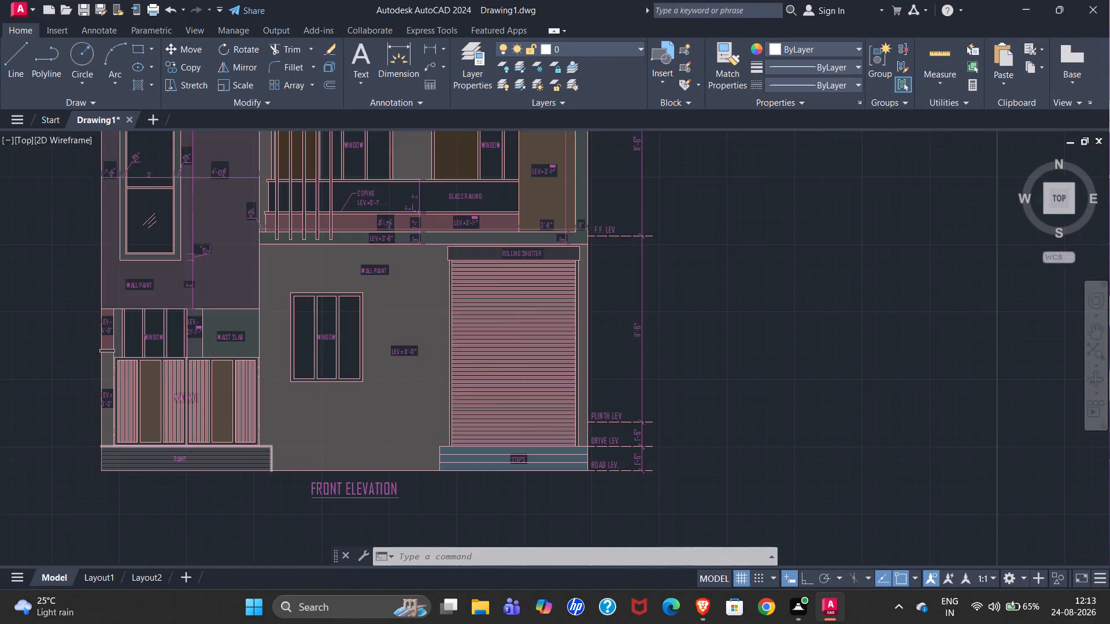
pyautogui.scroll(-1, 334, 337)
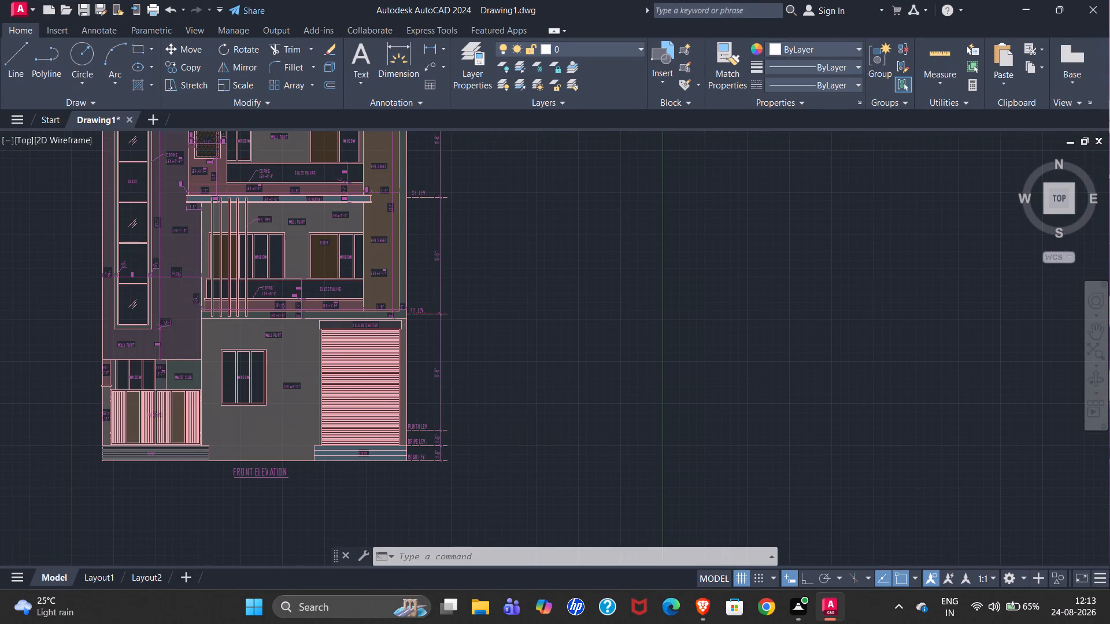
pyautogui.scroll(-1, 328, 336)
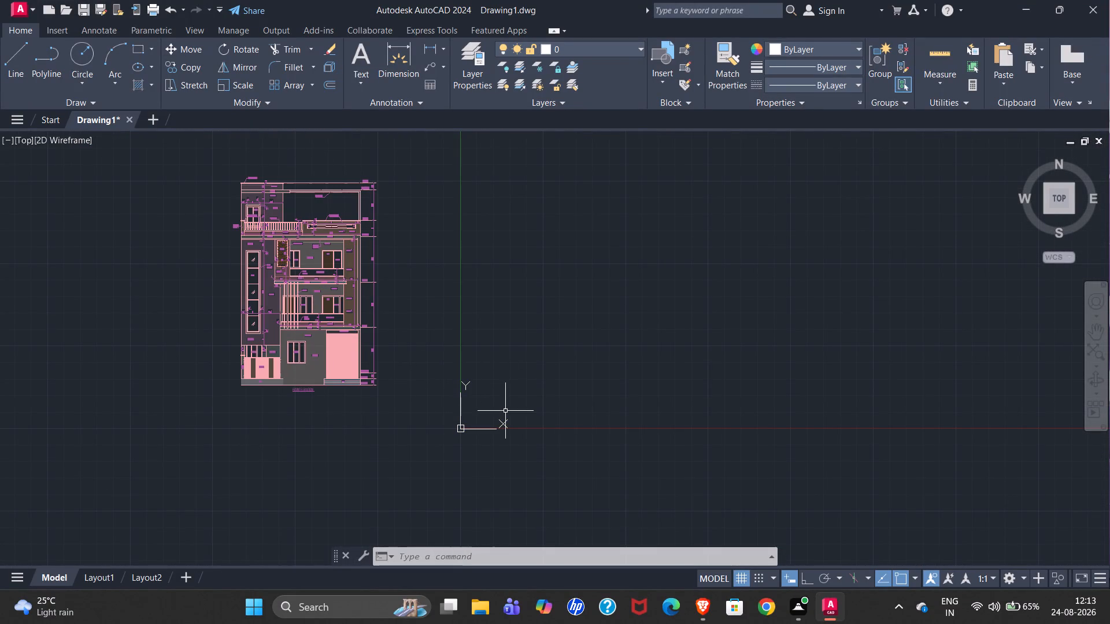
pyautogui.write('XL')
pyautogui.press('Return')
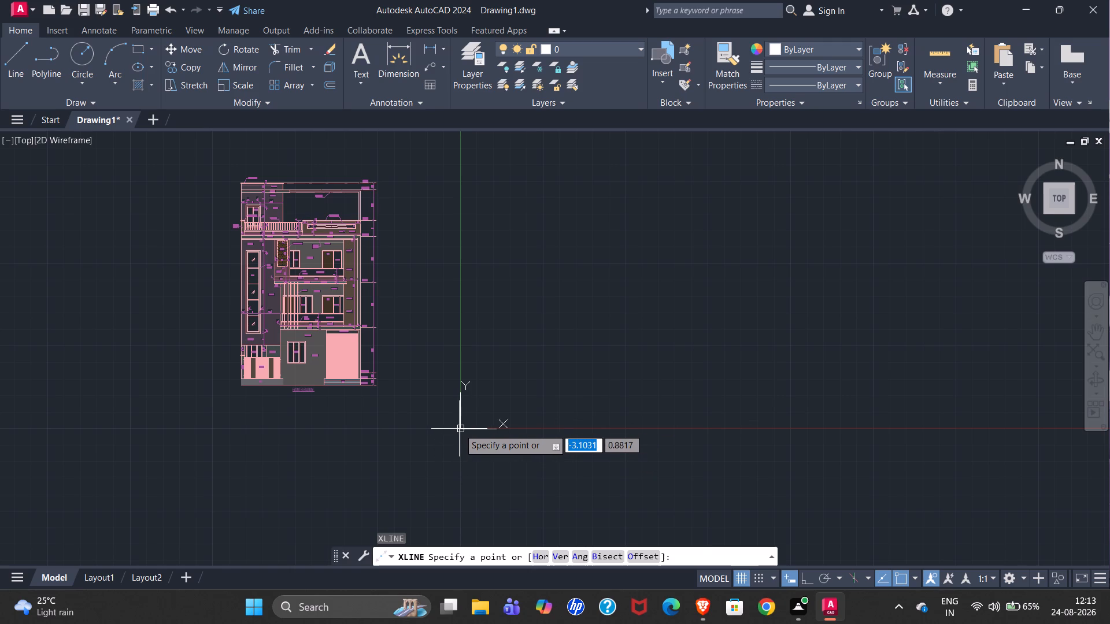
pyautogui.click(802, 584)
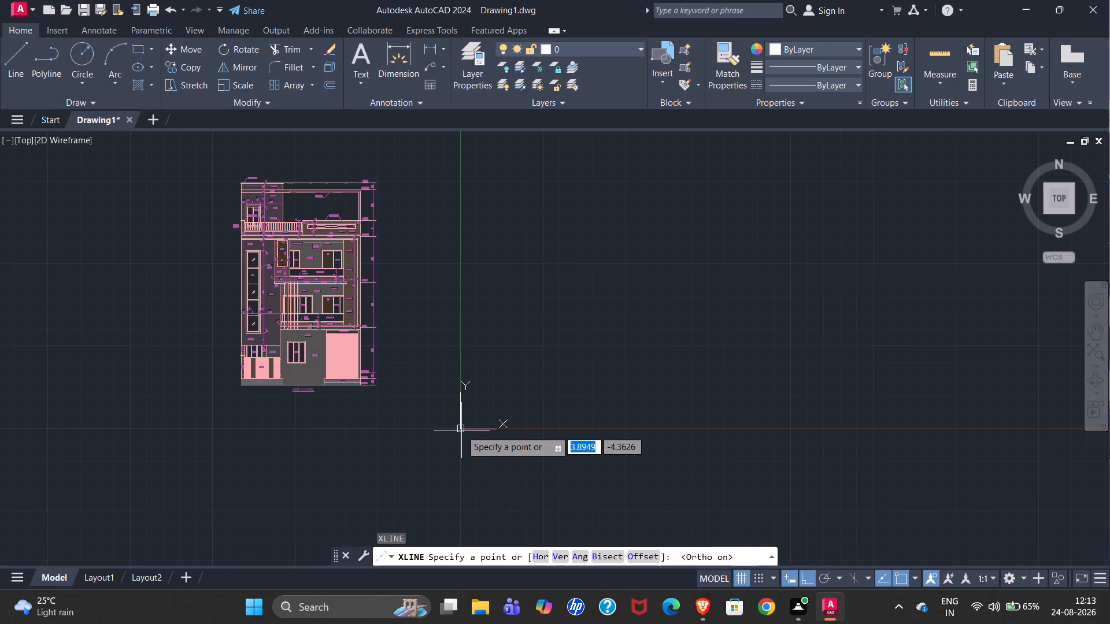
pyautogui.click(460, 429)
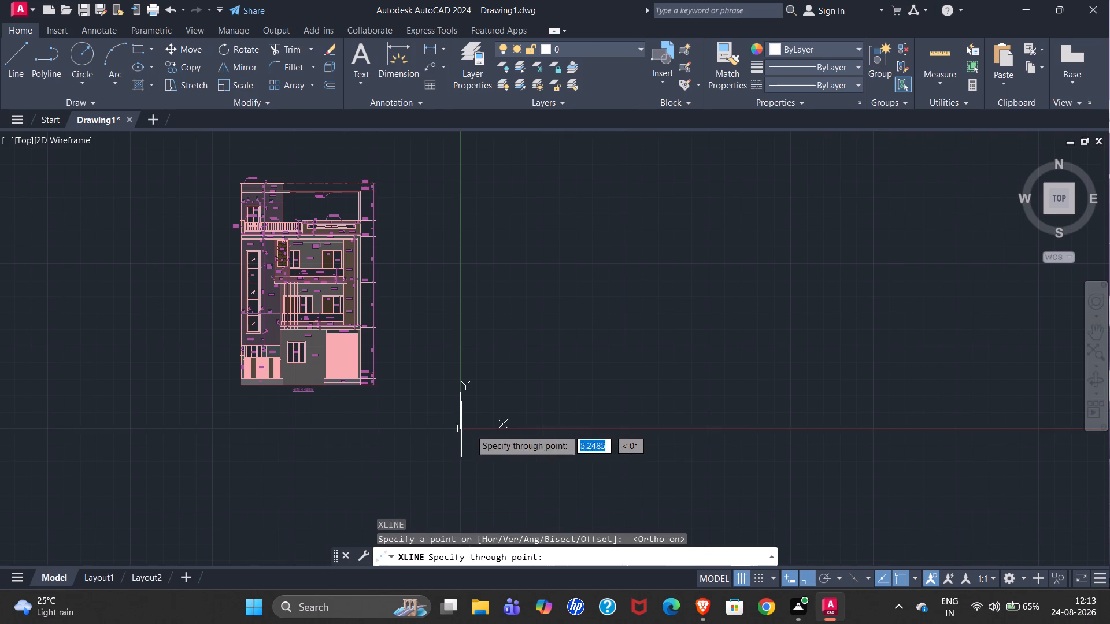
pyautogui.click(802, 350)
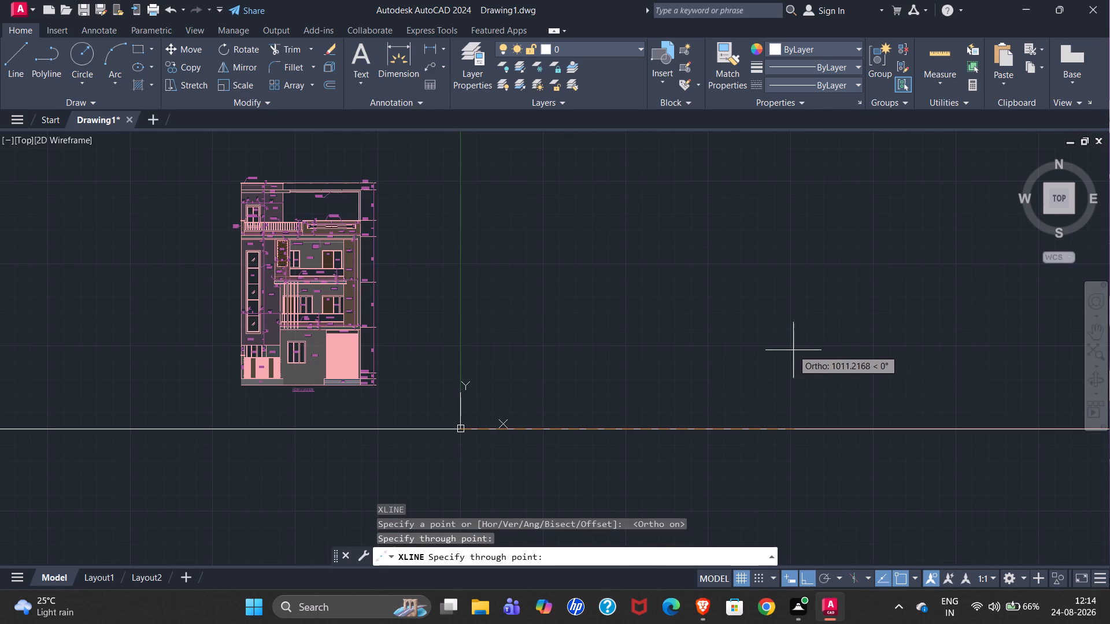
pyautogui.click(515, 176)
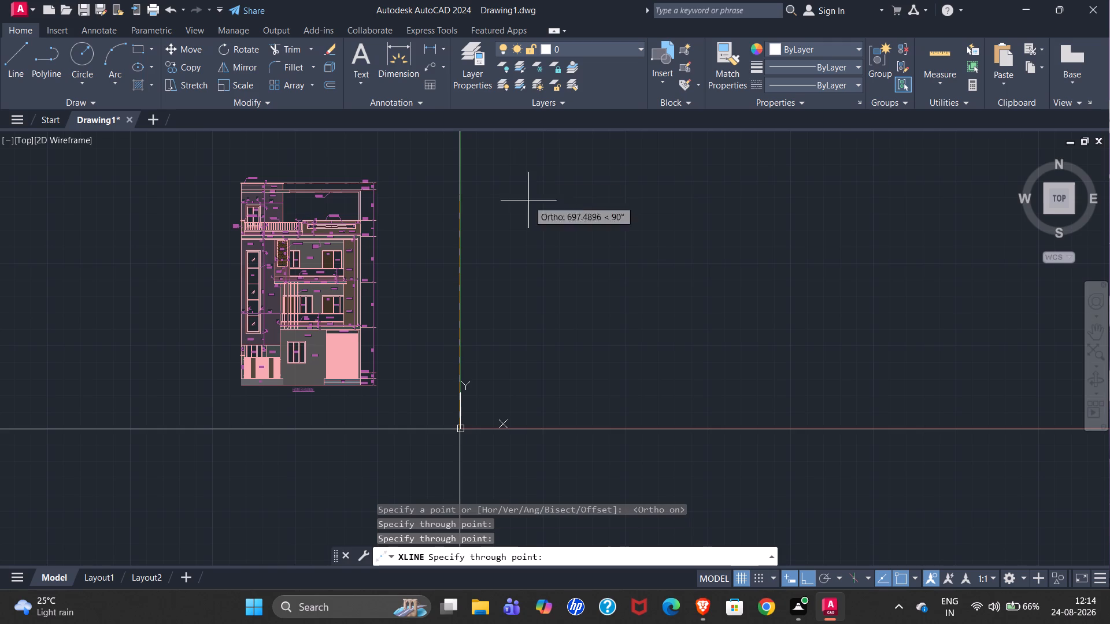
pyautogui.press('Escape')
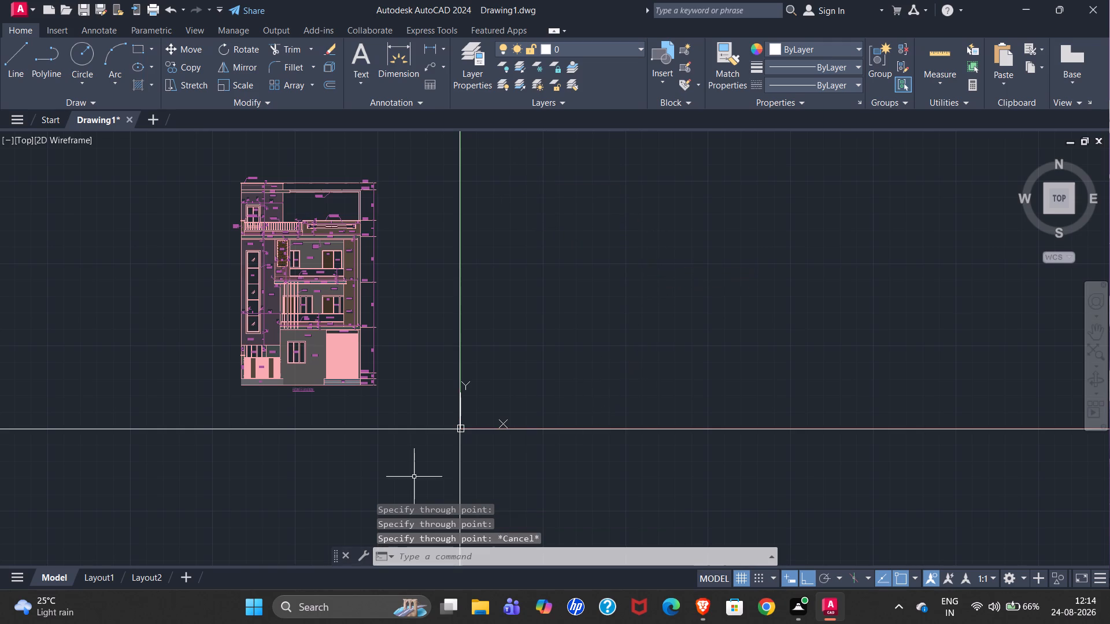
# Set the drawing units to Engineering length with 0'-0.00" precision and an insertion scale in inches.
pyautogui.write('UN')
pyautogui.write('ITD')
pyautogui.press('BackSpace')
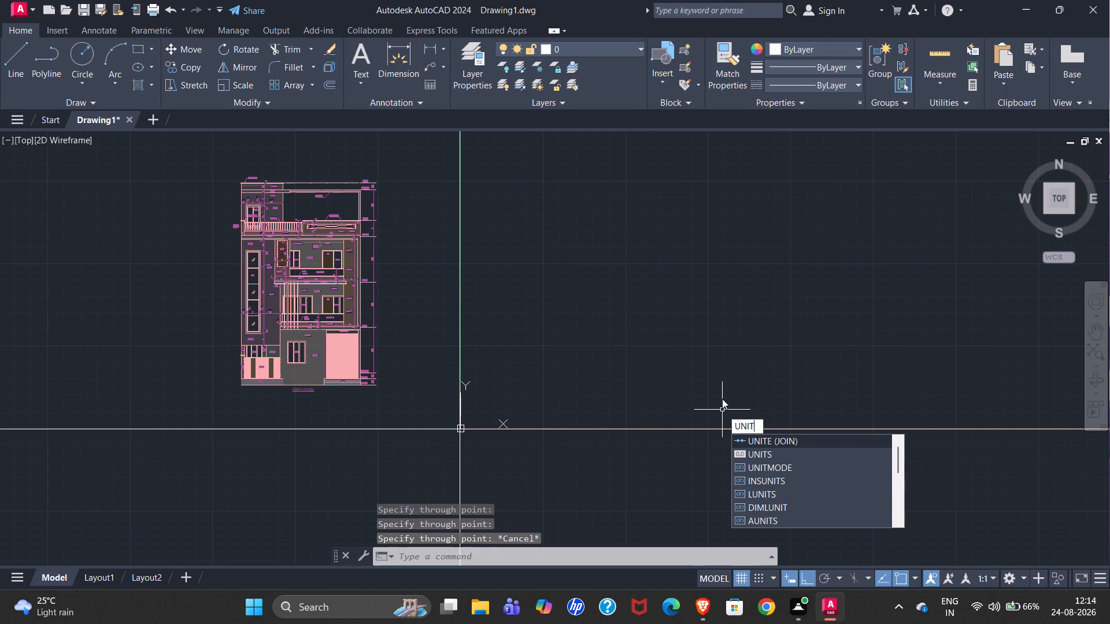
pyautogui.press('s')
pyautogui.press('Return')
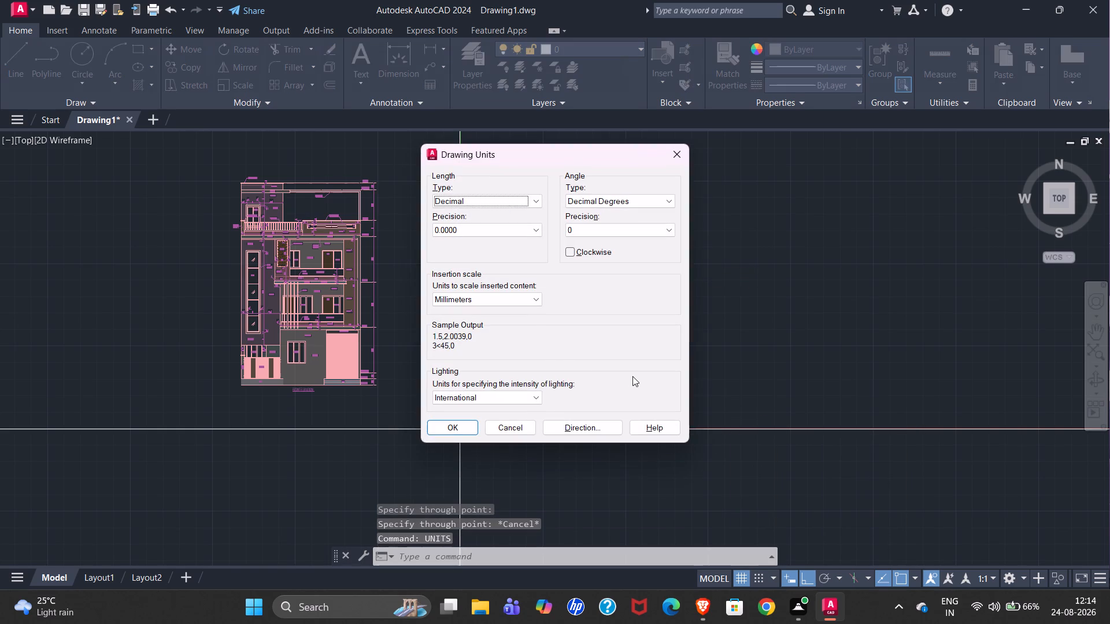
pyautogui.click(506, 203)
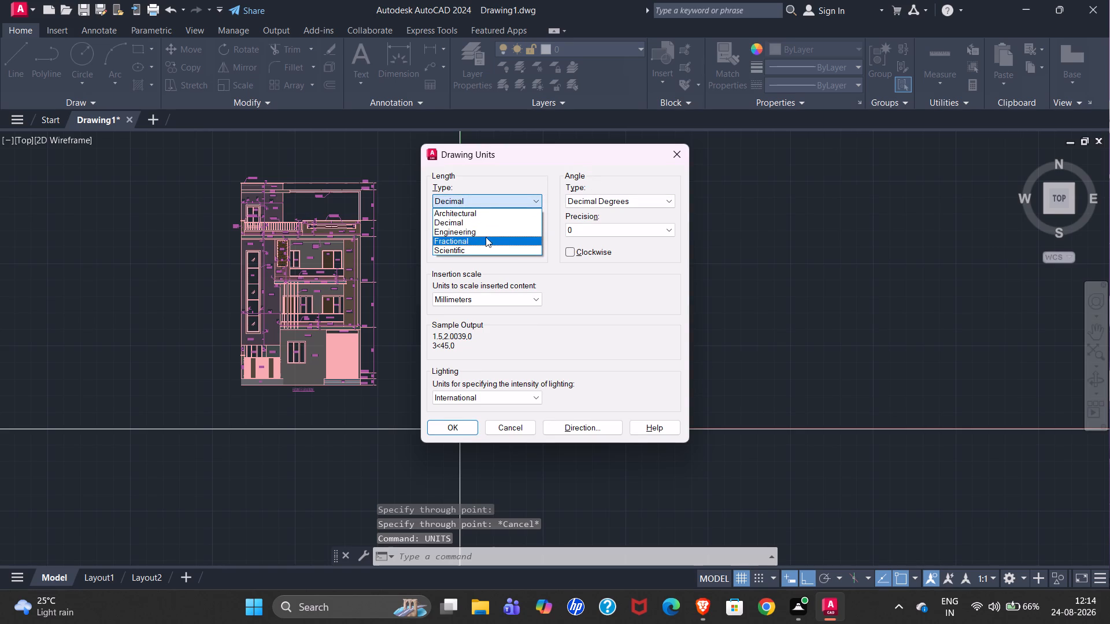
pyautogui.click(485, 234)
pyautogui.click(484, 234)
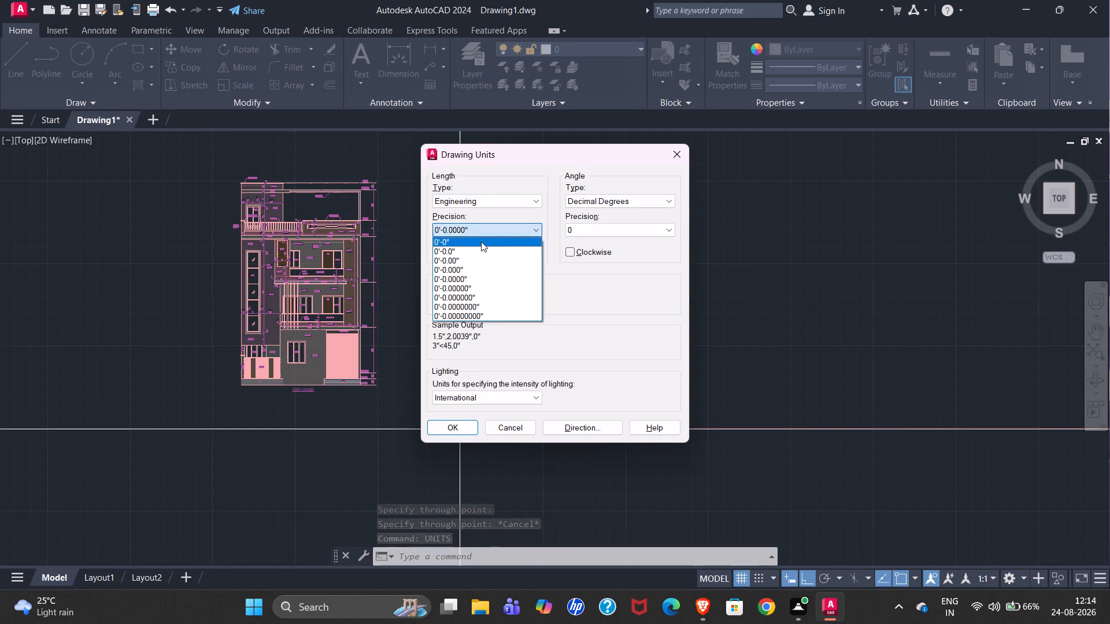
pyautogui.click(480, 254)
pyautogui.click(482, 231)
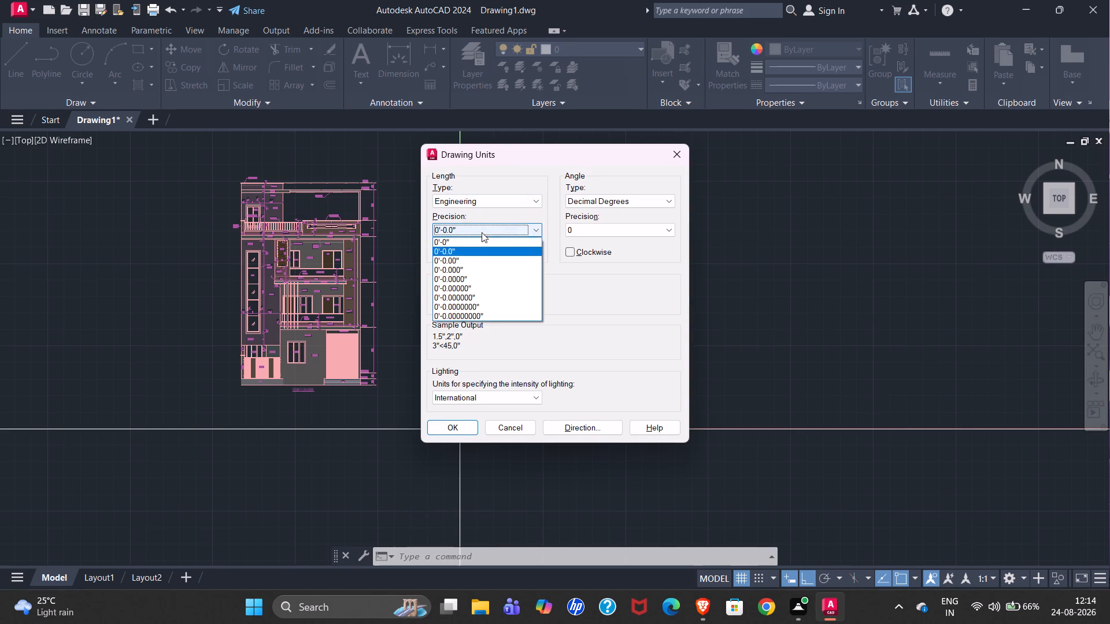
pyautogui.click(479, 261)
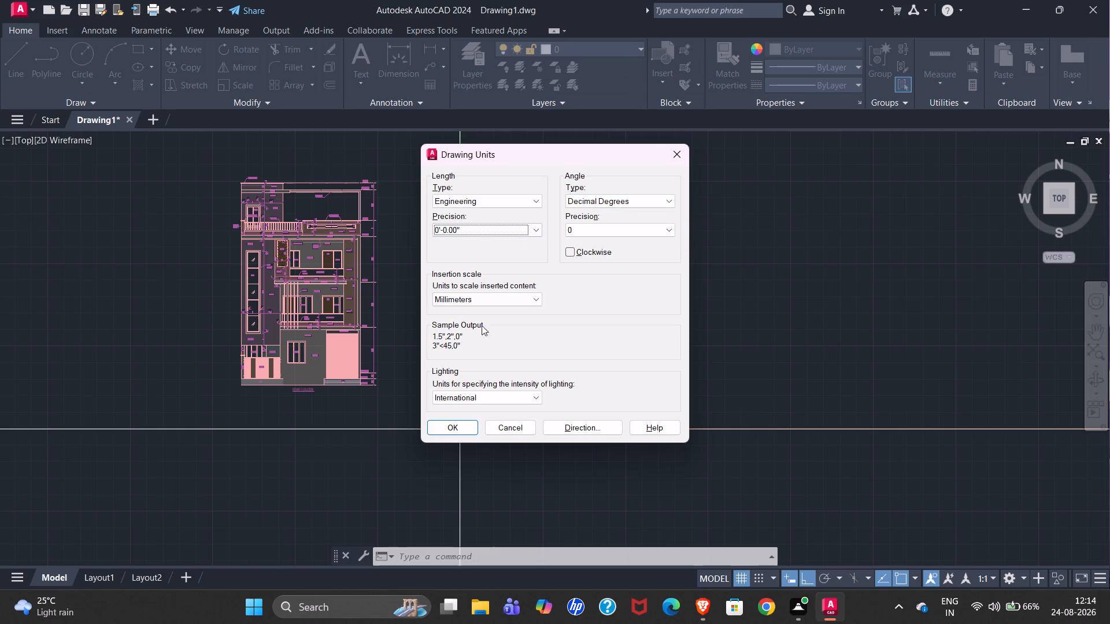
pyautogui.click(497, 303)
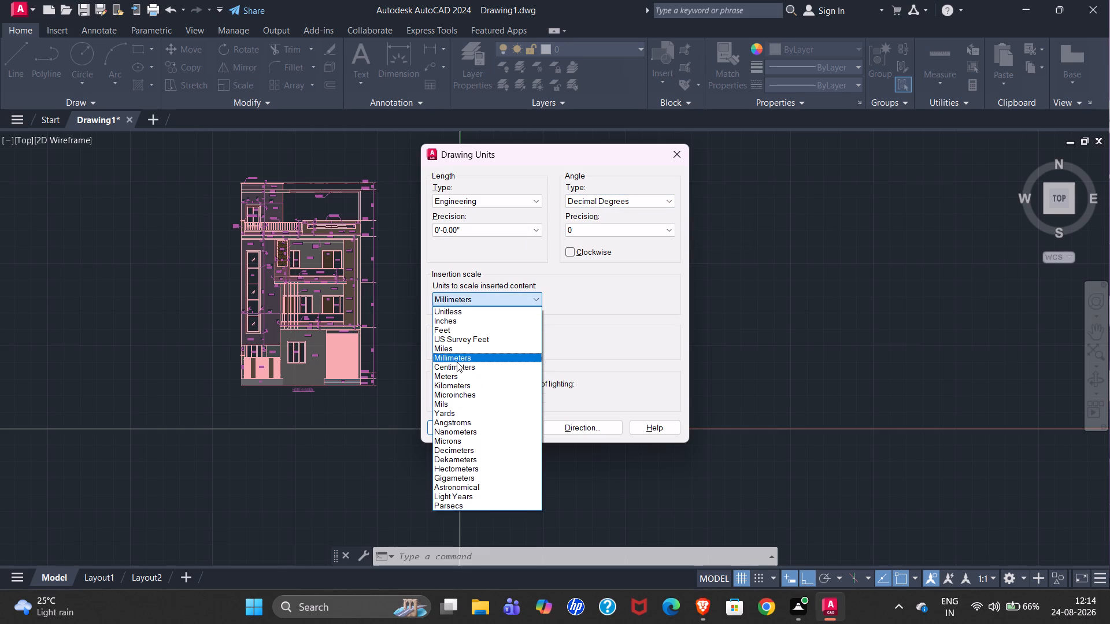
pyautogui.click(460, 319)
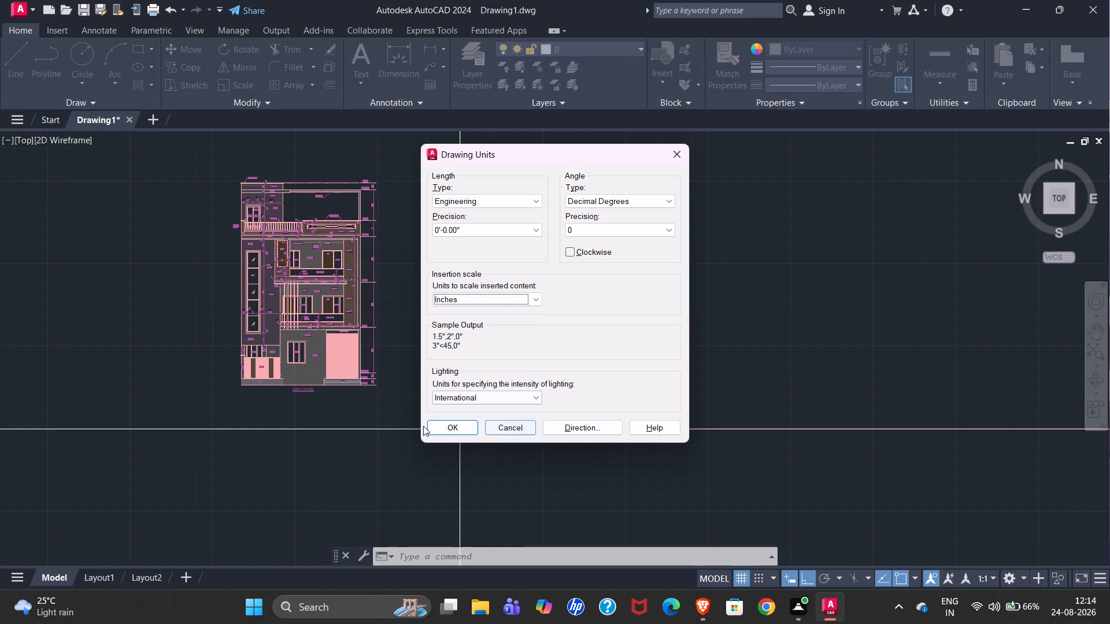
pyautogui.click(434, 428)
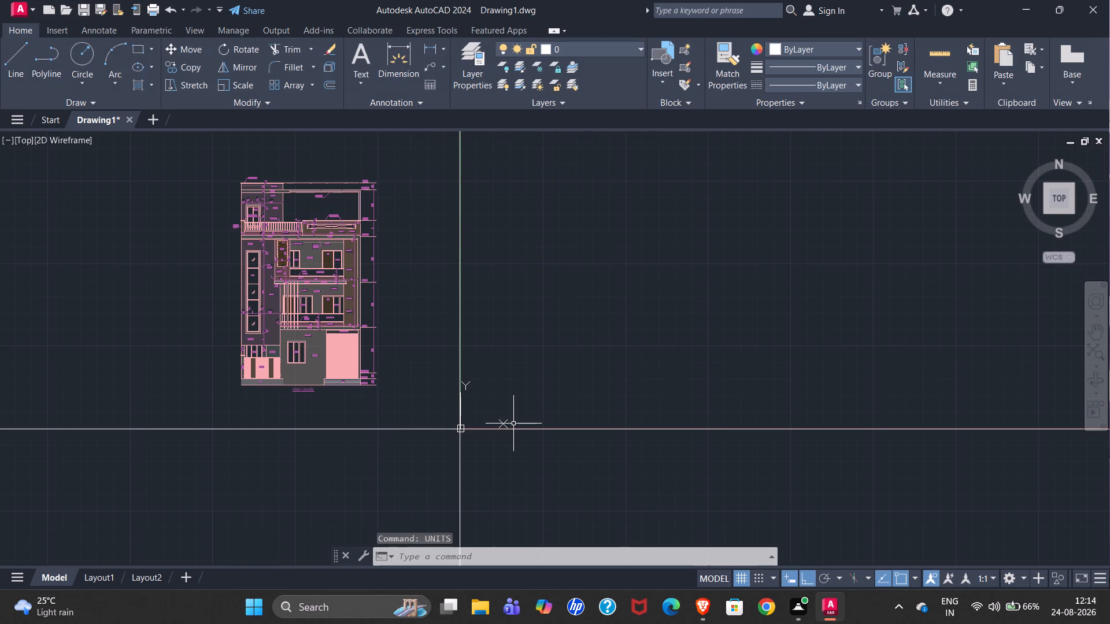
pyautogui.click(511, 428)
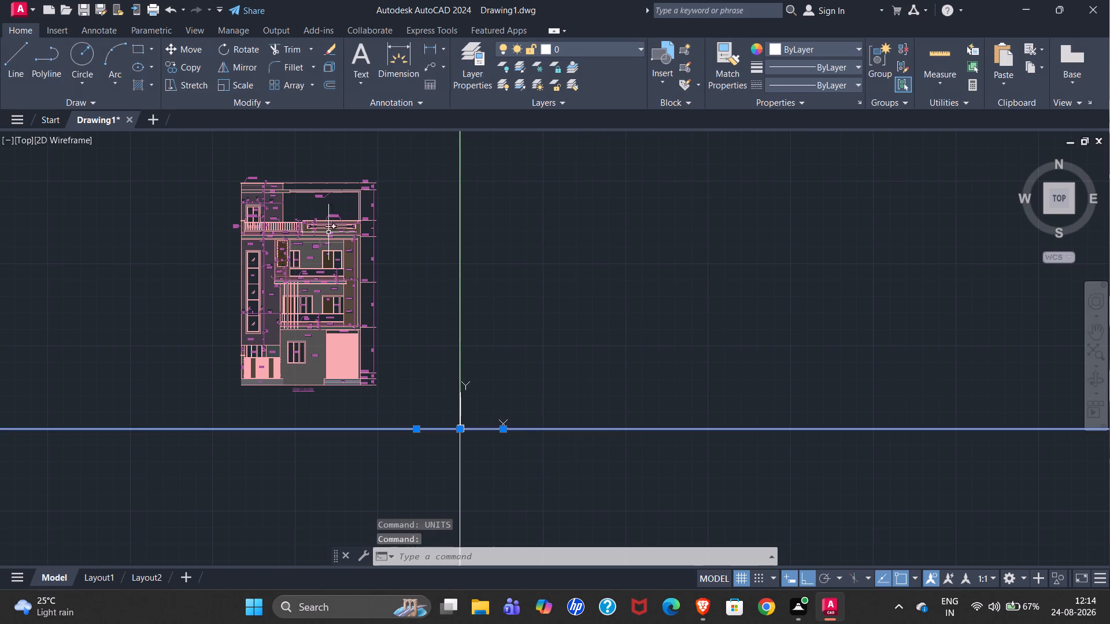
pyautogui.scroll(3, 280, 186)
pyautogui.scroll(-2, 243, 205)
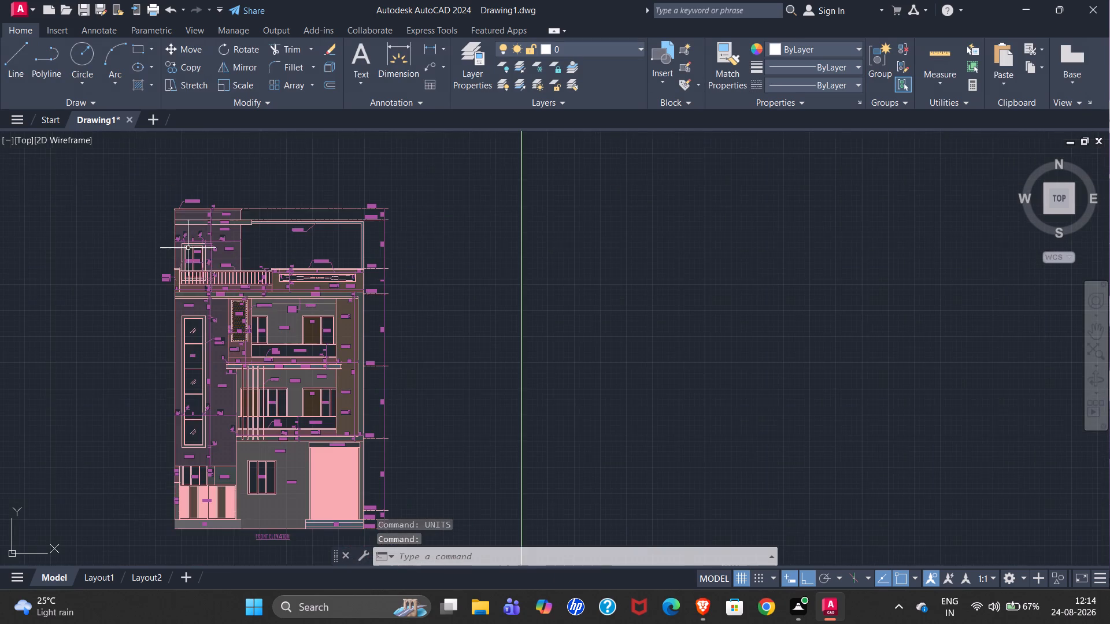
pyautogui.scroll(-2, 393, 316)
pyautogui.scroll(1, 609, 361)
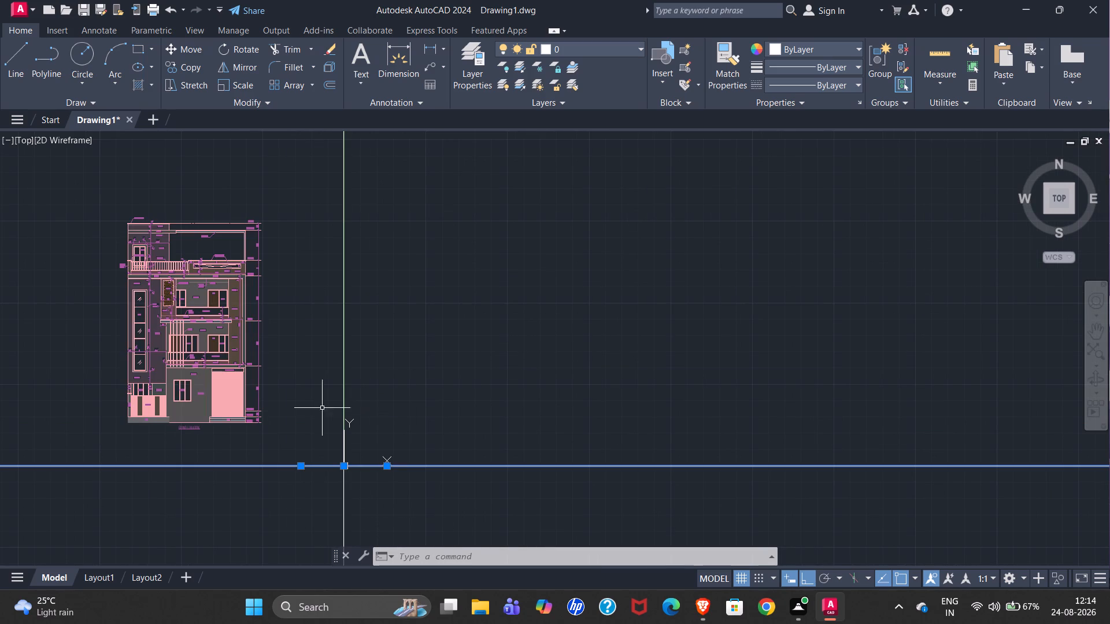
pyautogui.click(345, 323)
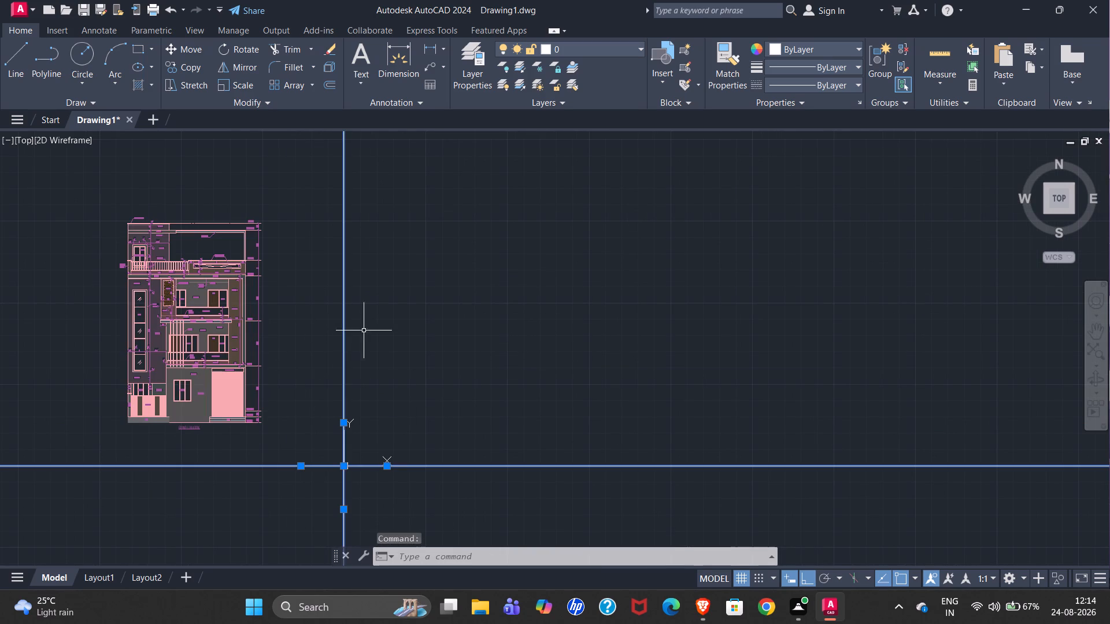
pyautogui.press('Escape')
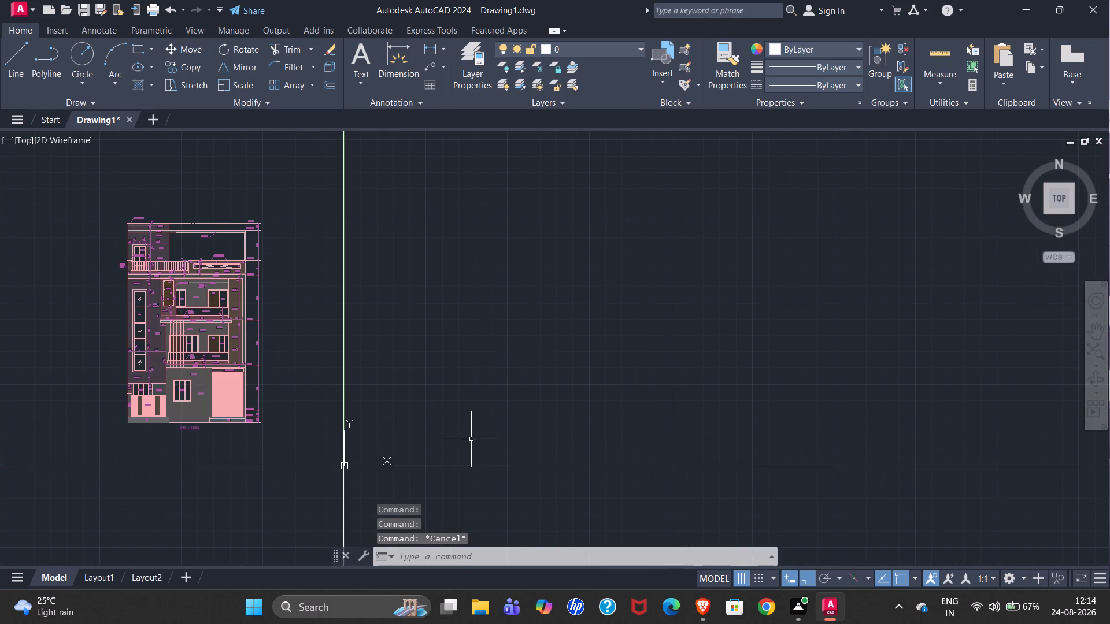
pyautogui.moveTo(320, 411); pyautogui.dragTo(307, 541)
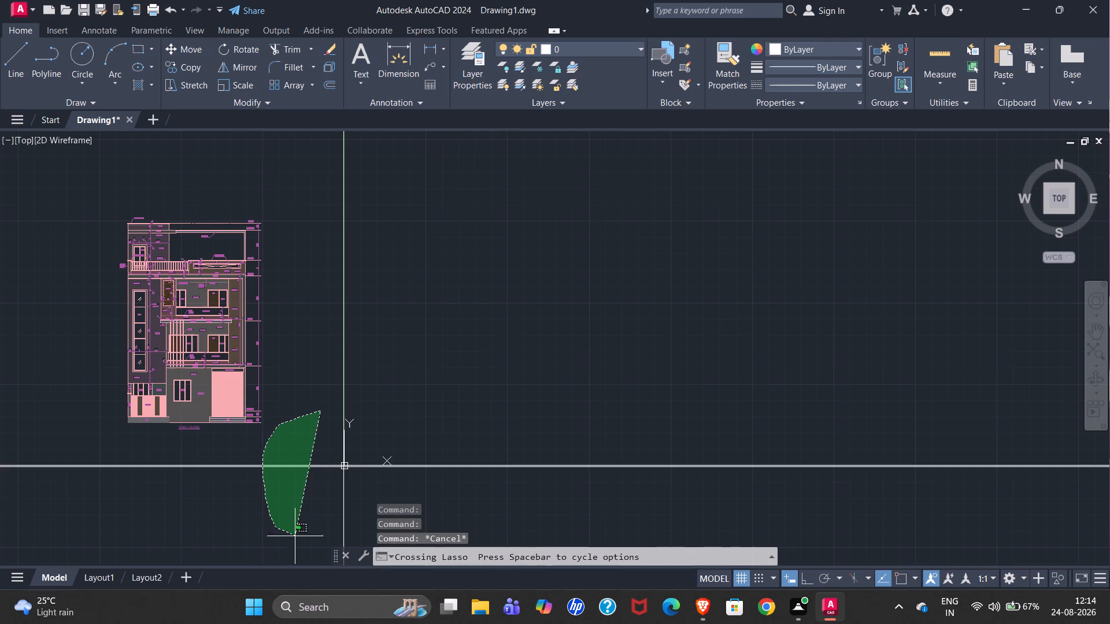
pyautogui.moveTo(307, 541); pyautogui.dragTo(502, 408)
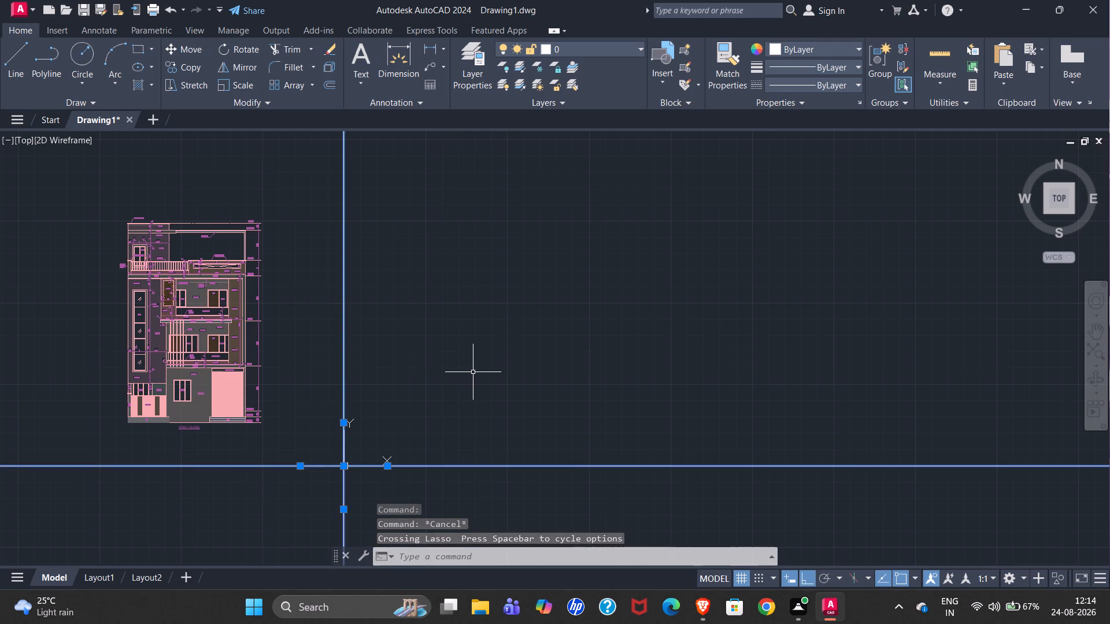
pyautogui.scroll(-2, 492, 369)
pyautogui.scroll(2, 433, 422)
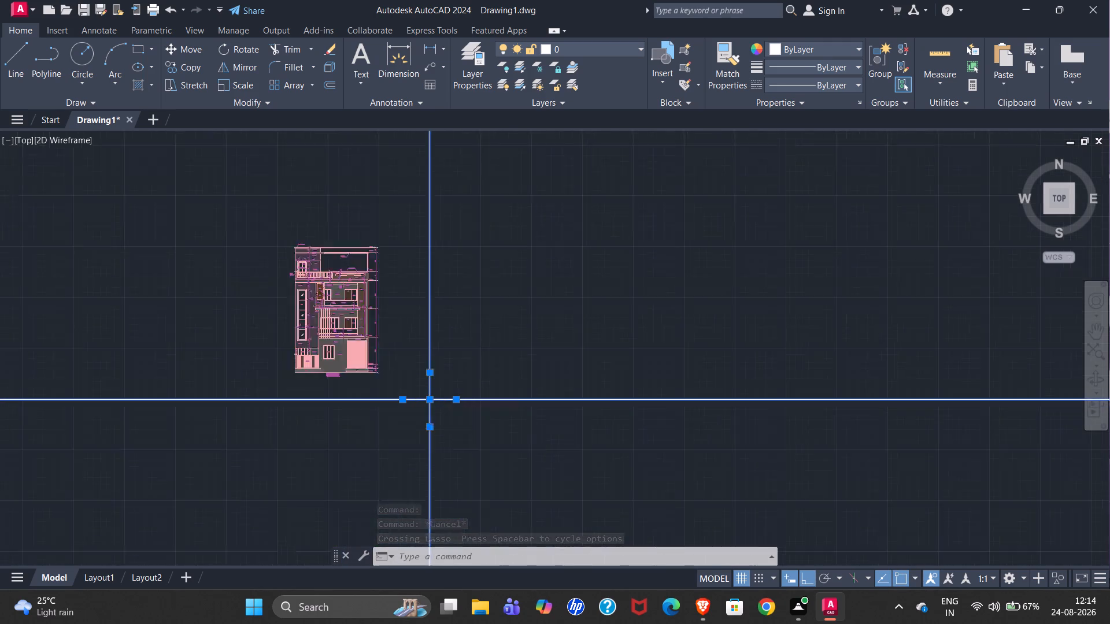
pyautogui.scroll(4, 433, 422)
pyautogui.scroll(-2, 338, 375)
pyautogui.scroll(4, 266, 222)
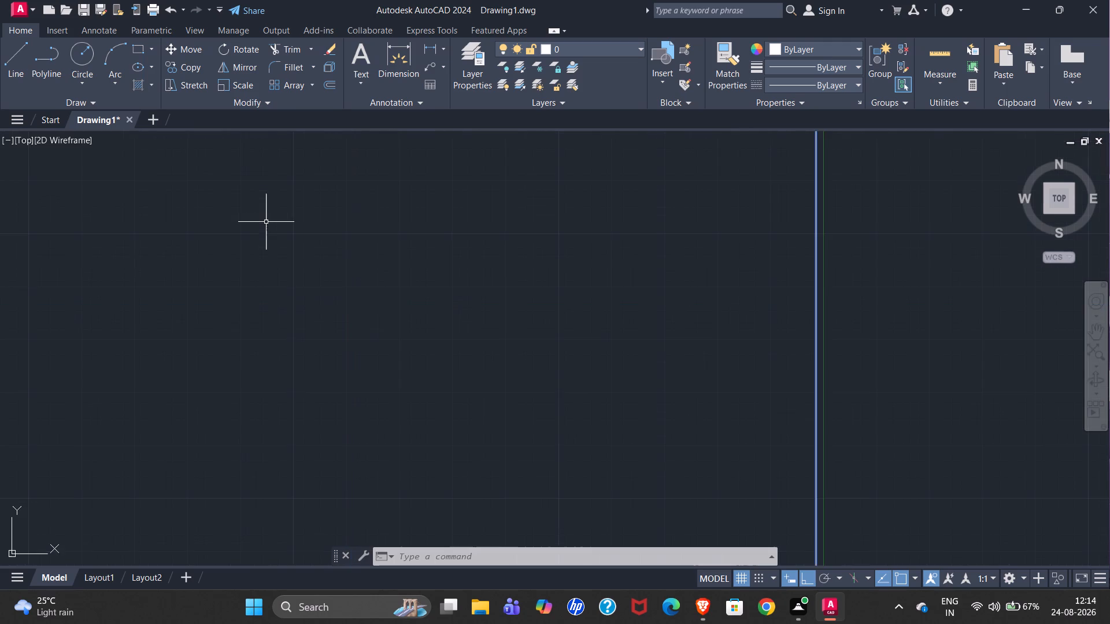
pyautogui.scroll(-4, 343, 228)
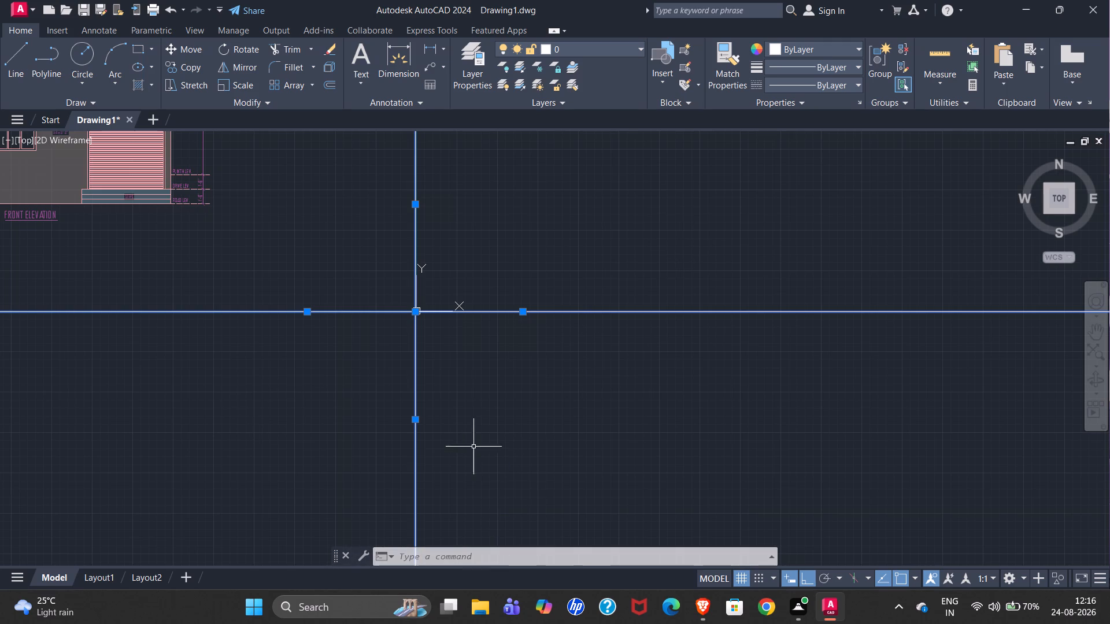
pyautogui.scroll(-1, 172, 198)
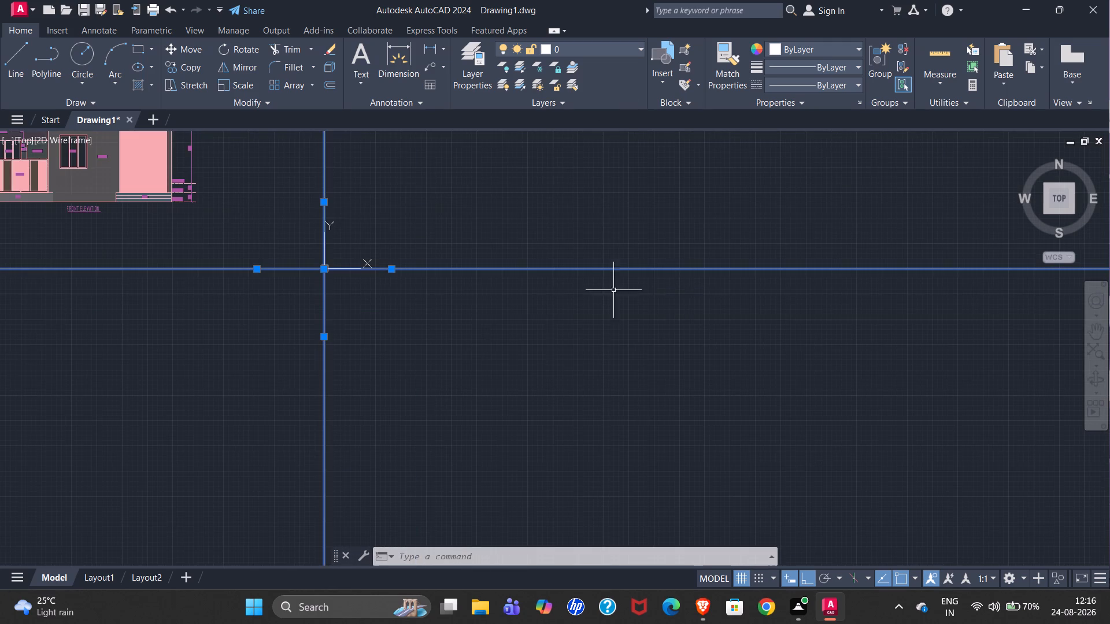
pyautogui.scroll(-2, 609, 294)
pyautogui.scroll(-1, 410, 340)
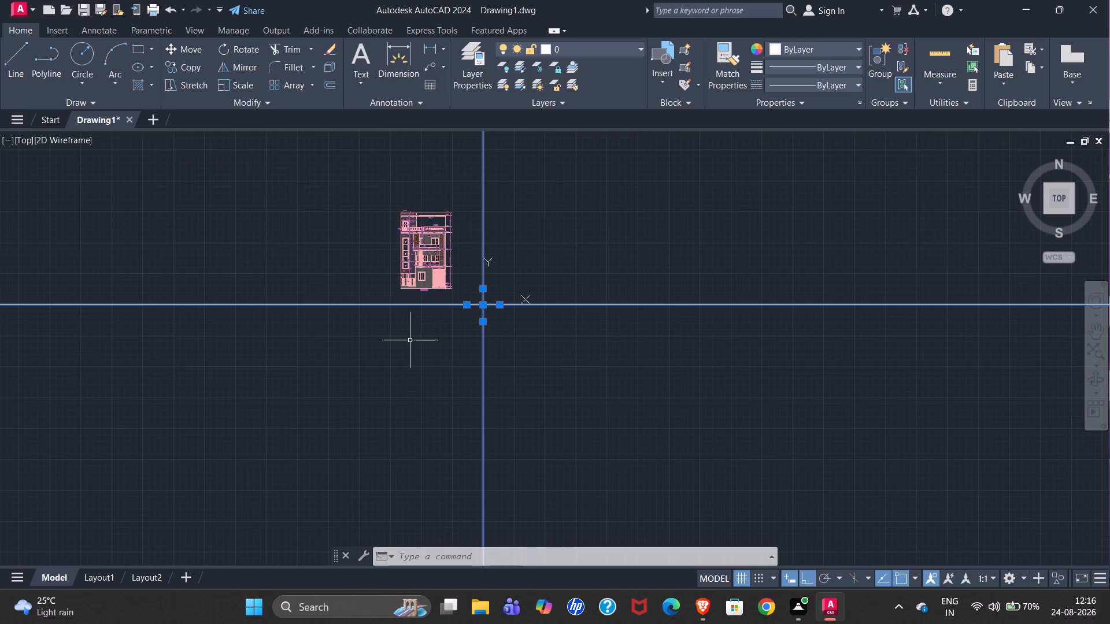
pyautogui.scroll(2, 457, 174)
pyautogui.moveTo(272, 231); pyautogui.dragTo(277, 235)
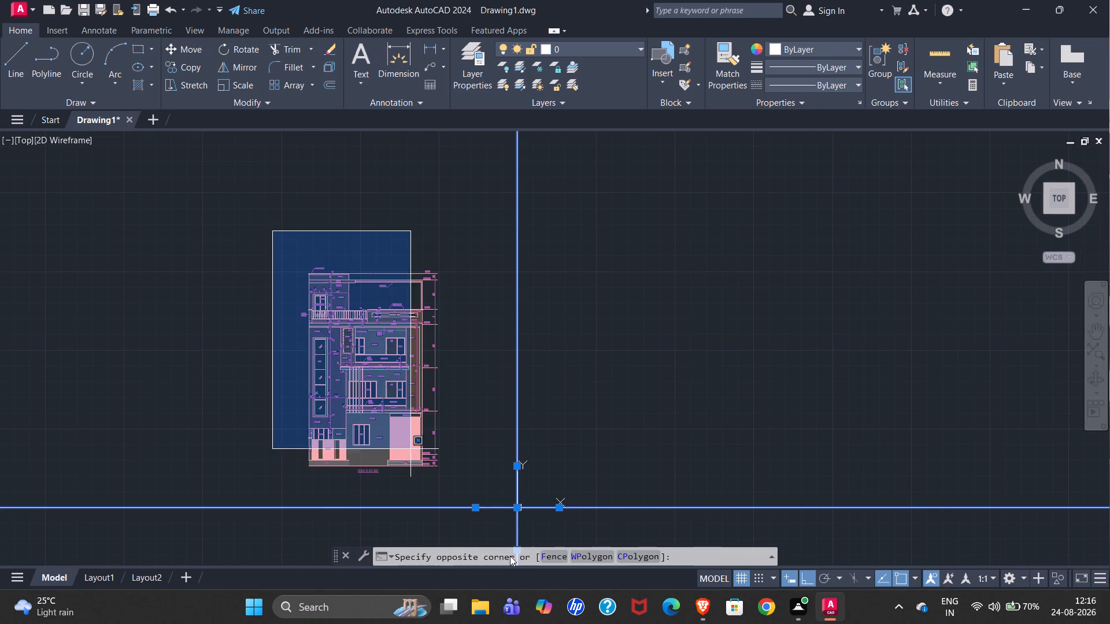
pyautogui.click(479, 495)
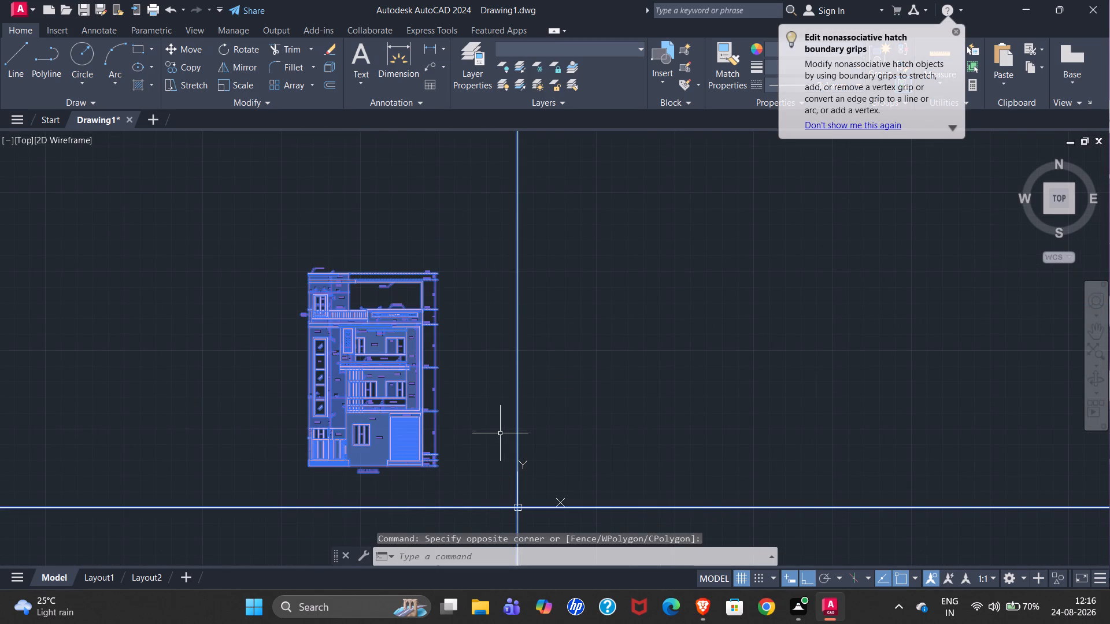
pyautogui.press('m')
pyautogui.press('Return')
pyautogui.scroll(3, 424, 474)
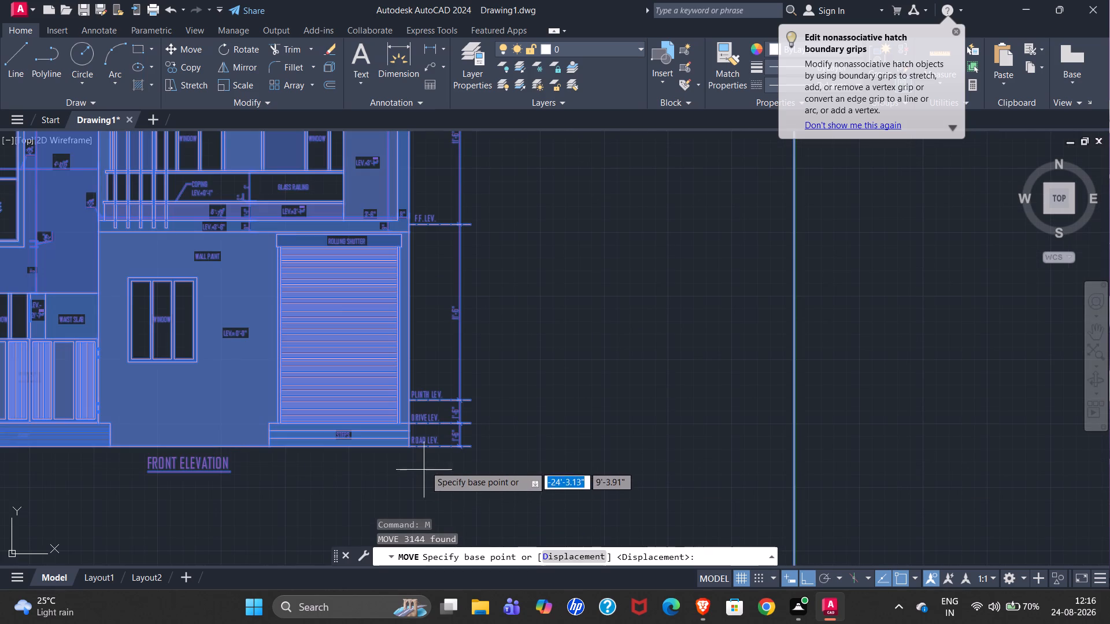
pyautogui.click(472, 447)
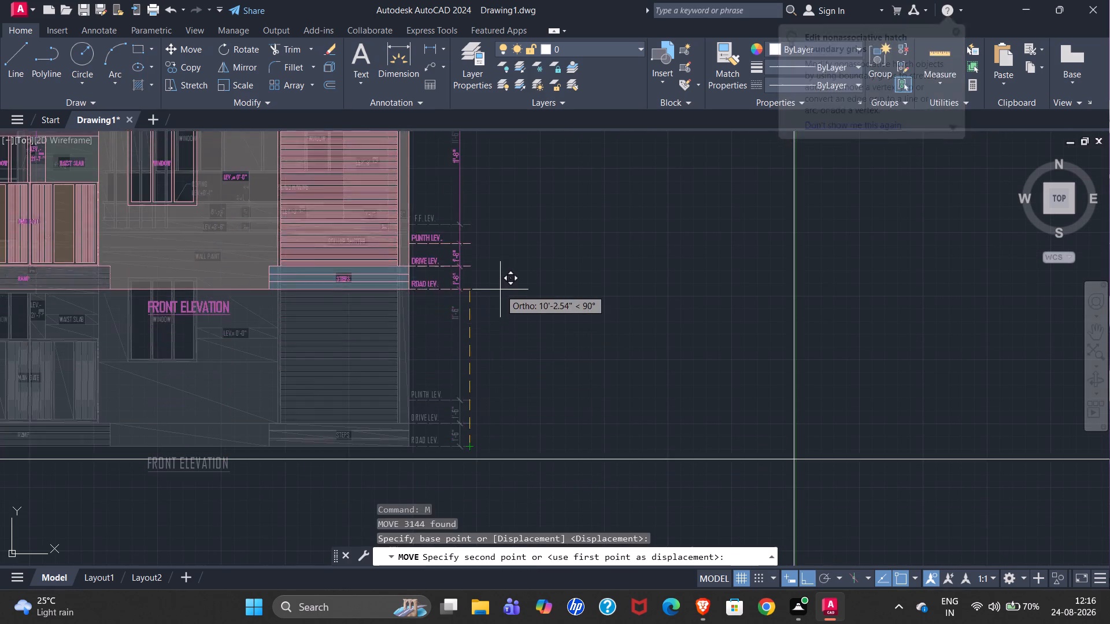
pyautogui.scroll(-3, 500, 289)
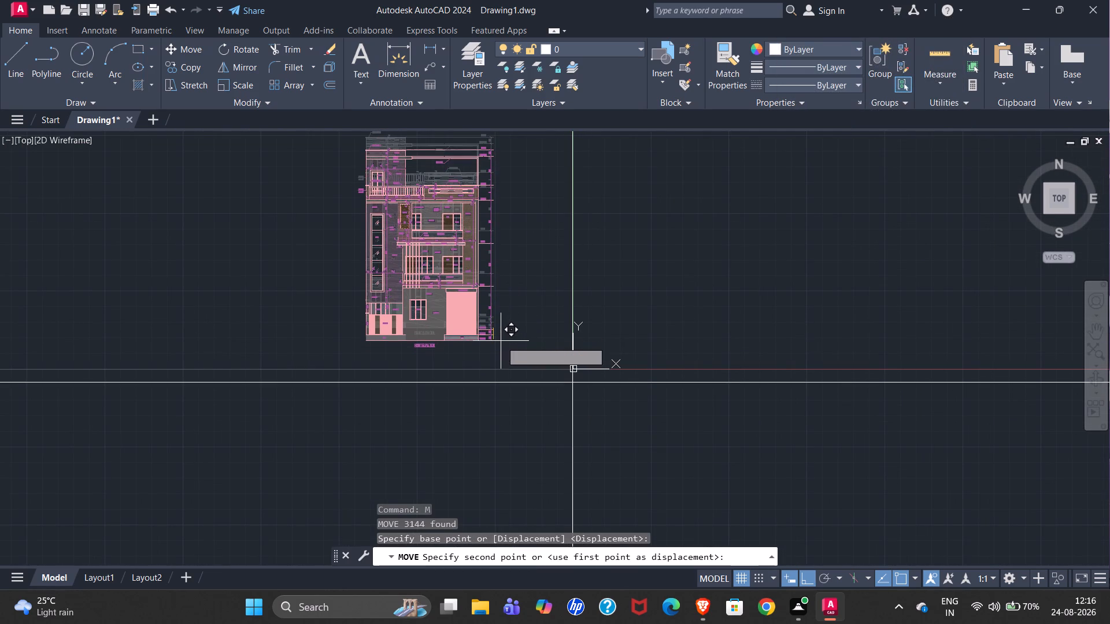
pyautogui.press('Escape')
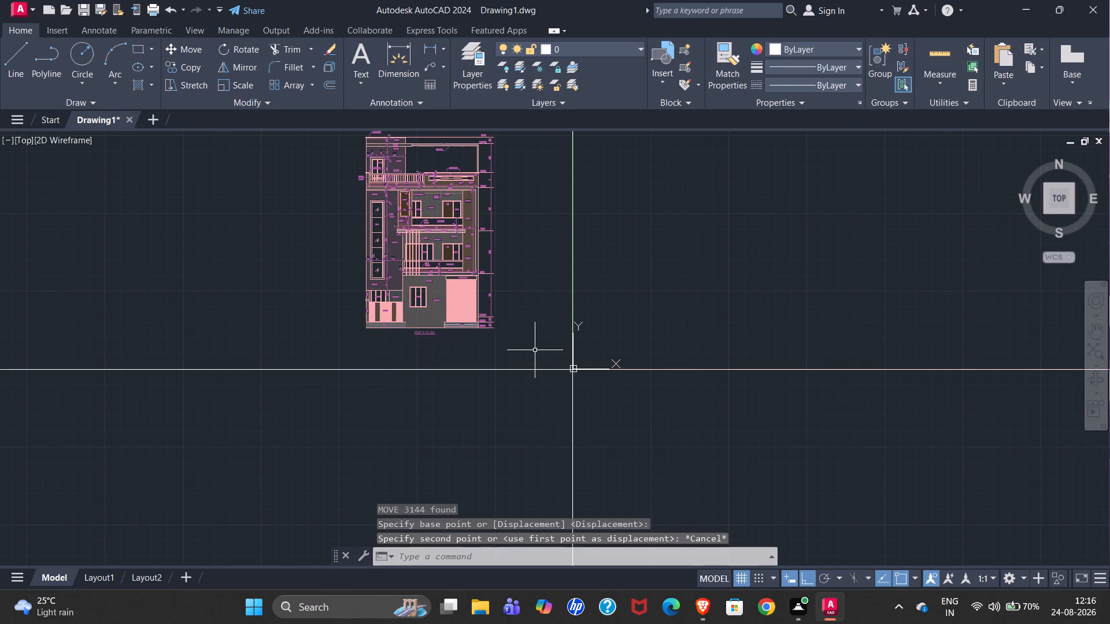
# Move the entire front elevation from its road-level line's end to just above and beside the origin, with Ortho off.
pyautogui.scroll(-2, 417, 374)
pyautogui.click(394, 251)
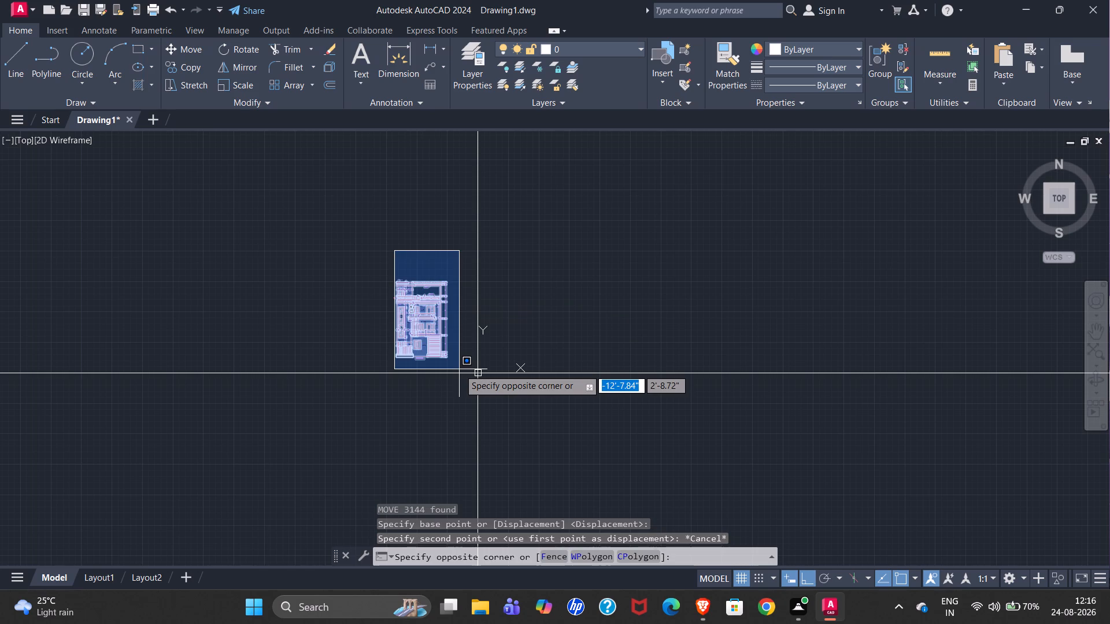
pyautogui.click(459, 369)
pyautogui.scroll(4, 454, 367)
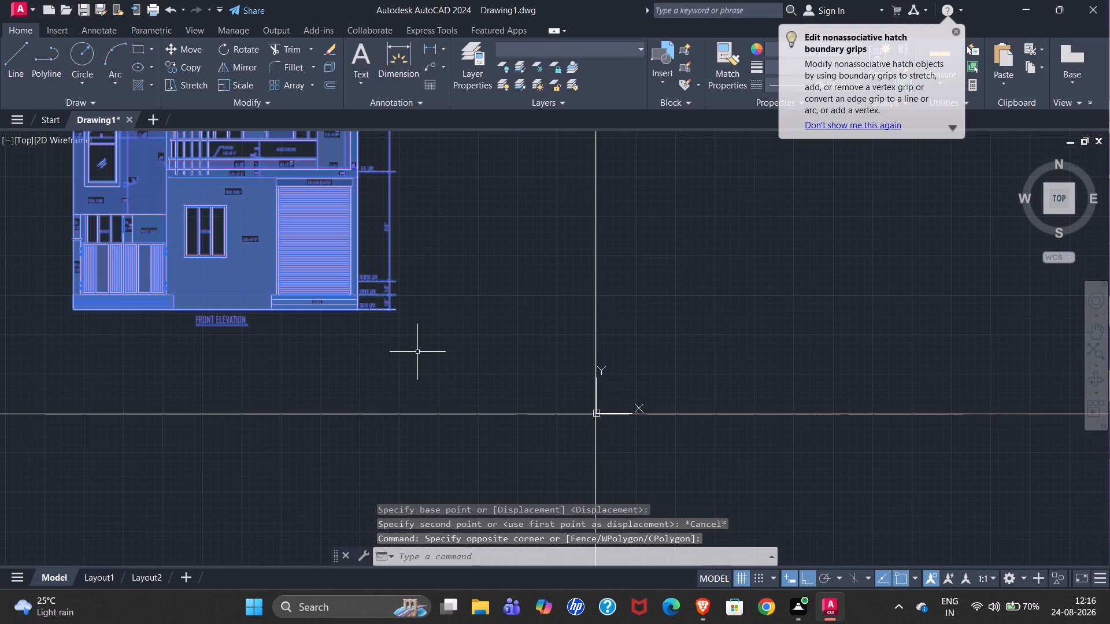
pyautogui.press('m')
pyautogui.press('Return')
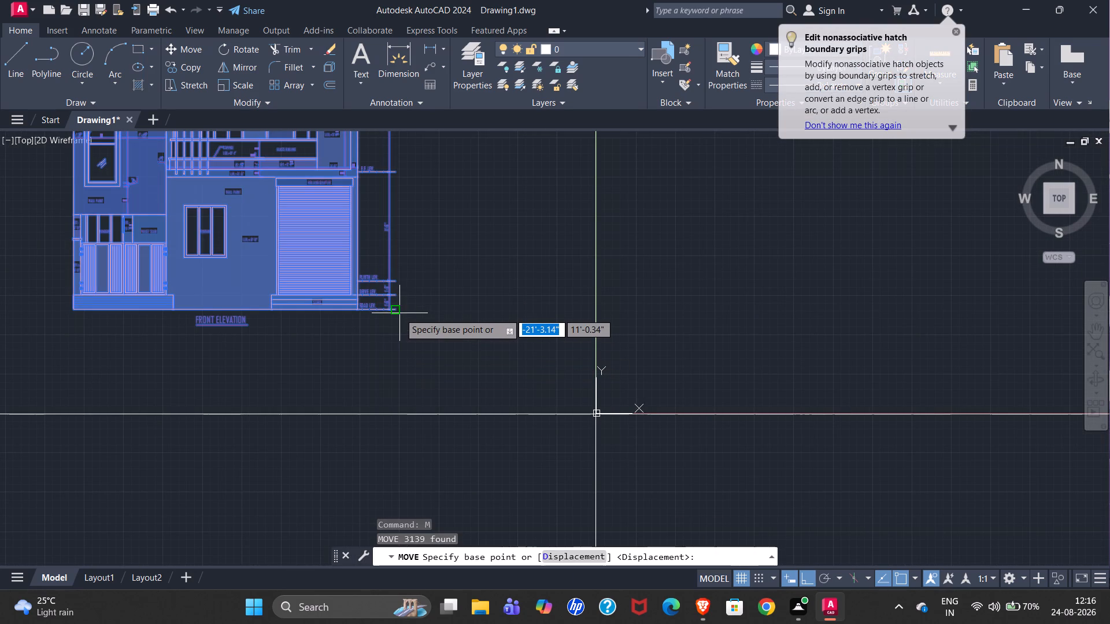
pyautogui.click(398, 310)
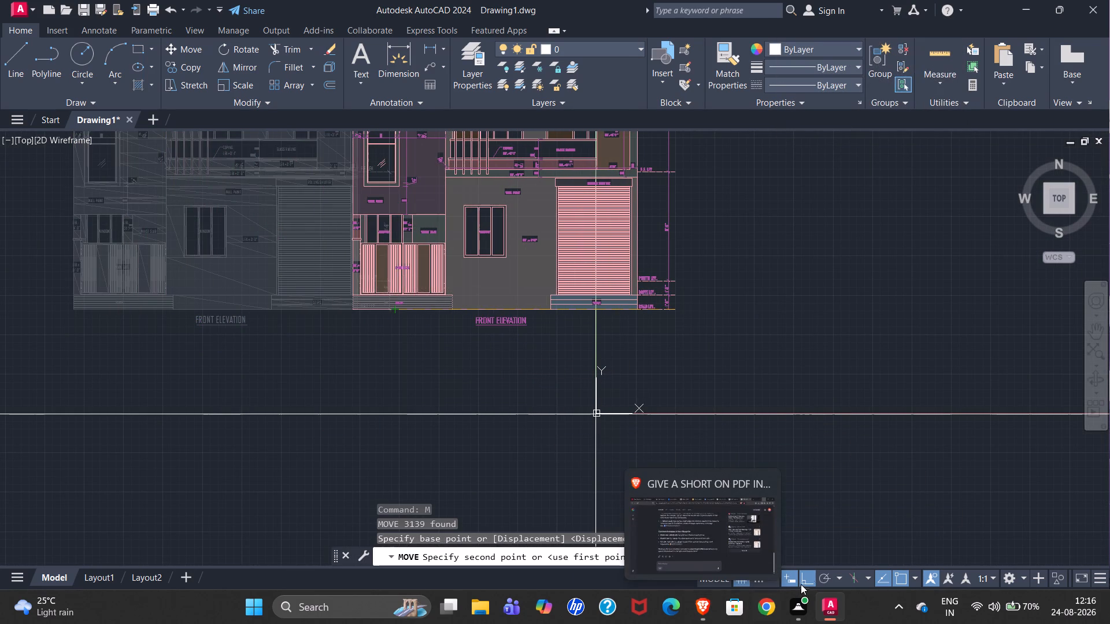
pyautogui.click(810, 578)
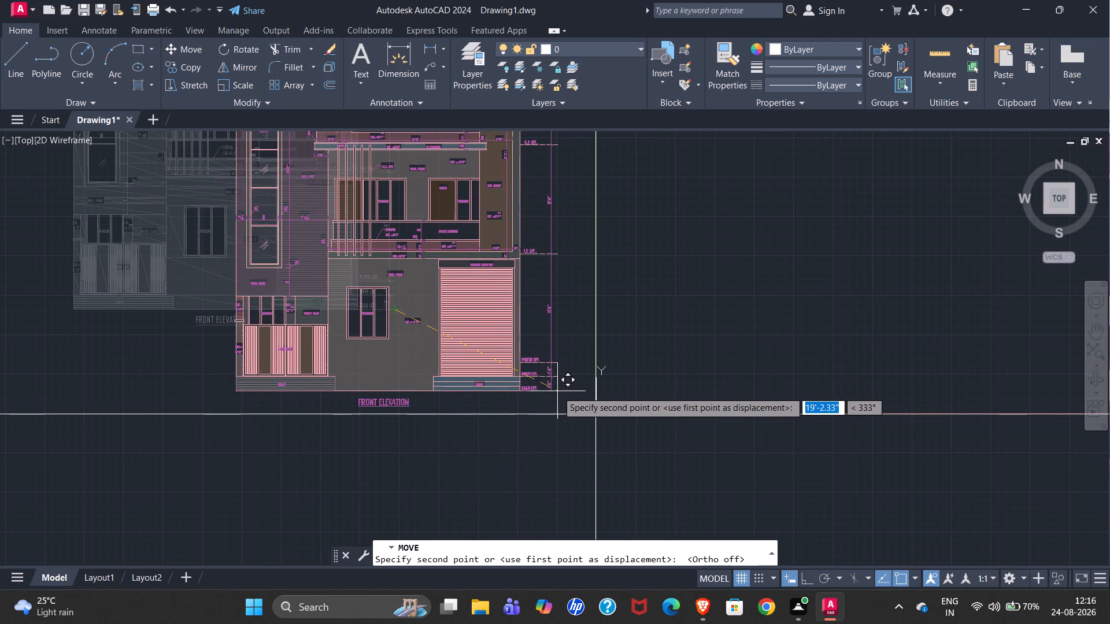
pyautogui.click(559, 393)
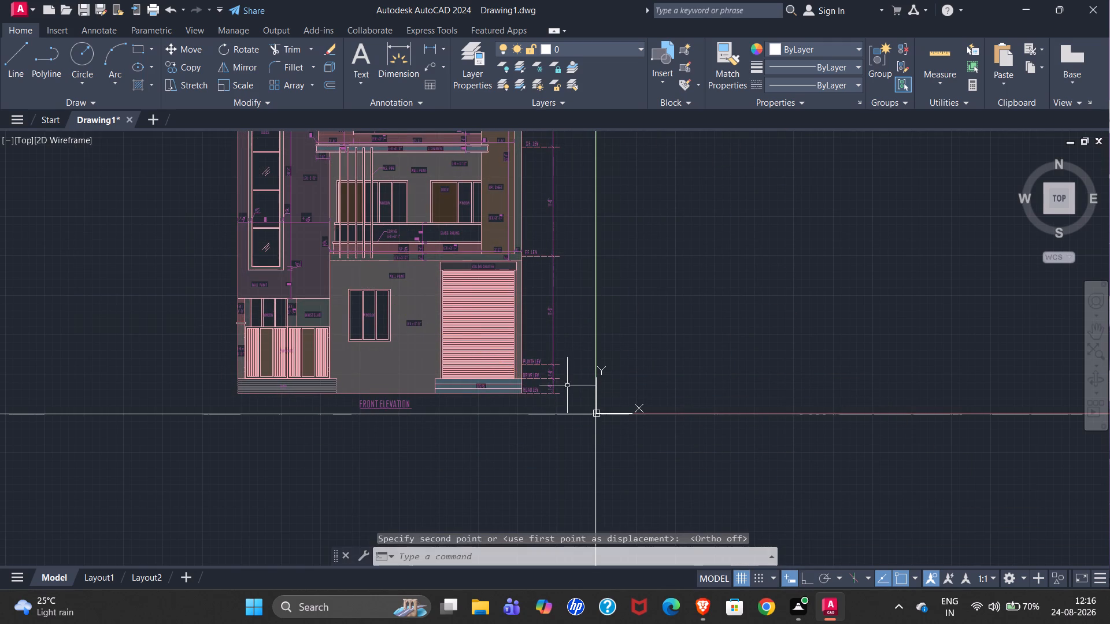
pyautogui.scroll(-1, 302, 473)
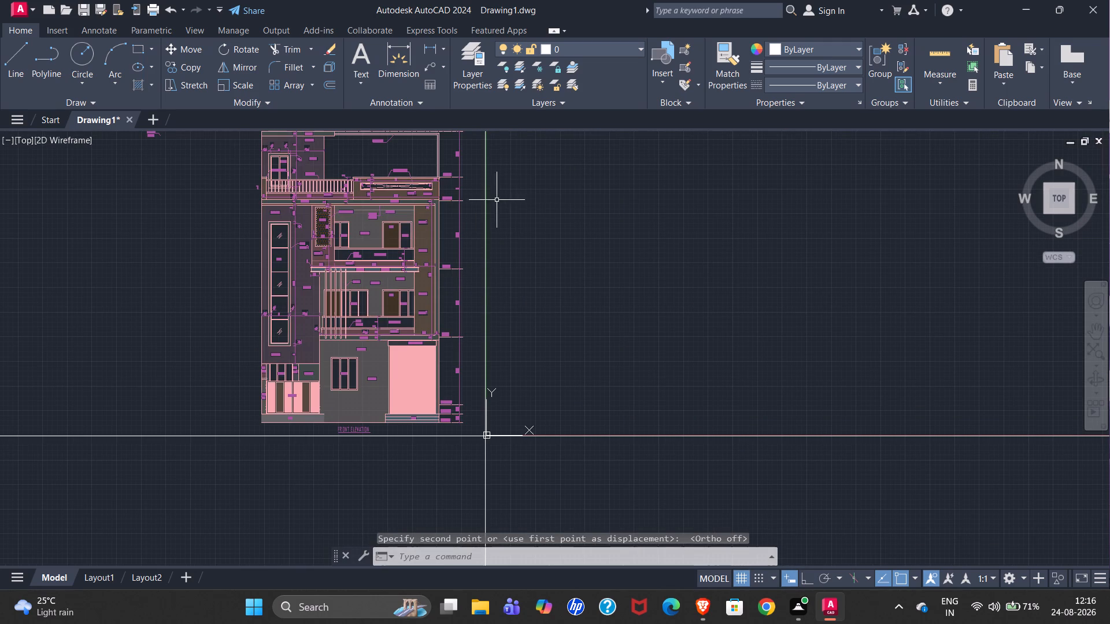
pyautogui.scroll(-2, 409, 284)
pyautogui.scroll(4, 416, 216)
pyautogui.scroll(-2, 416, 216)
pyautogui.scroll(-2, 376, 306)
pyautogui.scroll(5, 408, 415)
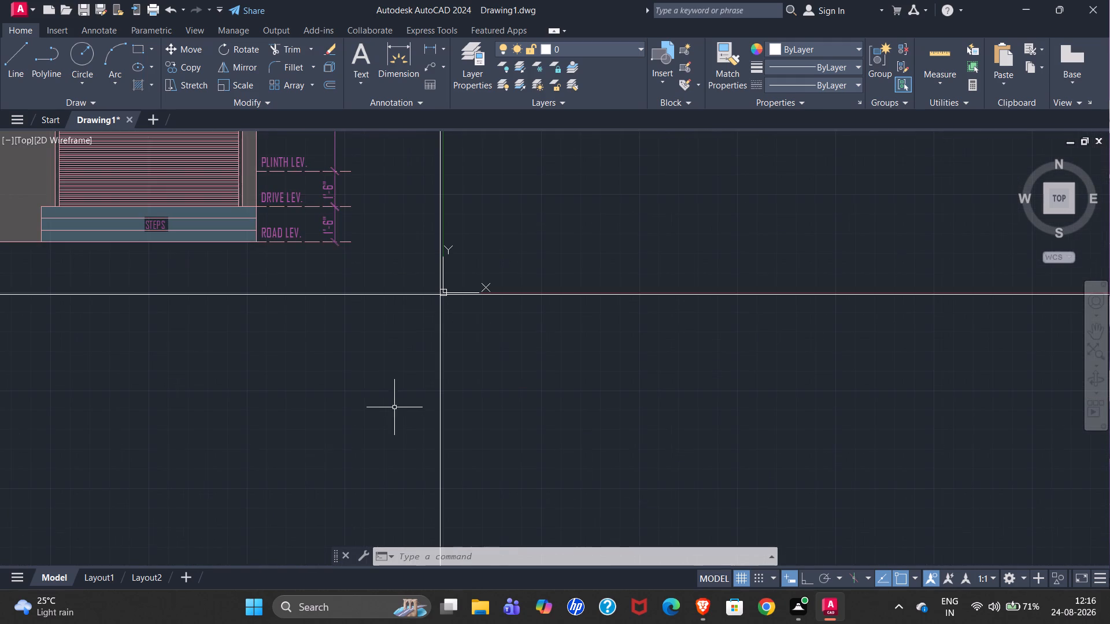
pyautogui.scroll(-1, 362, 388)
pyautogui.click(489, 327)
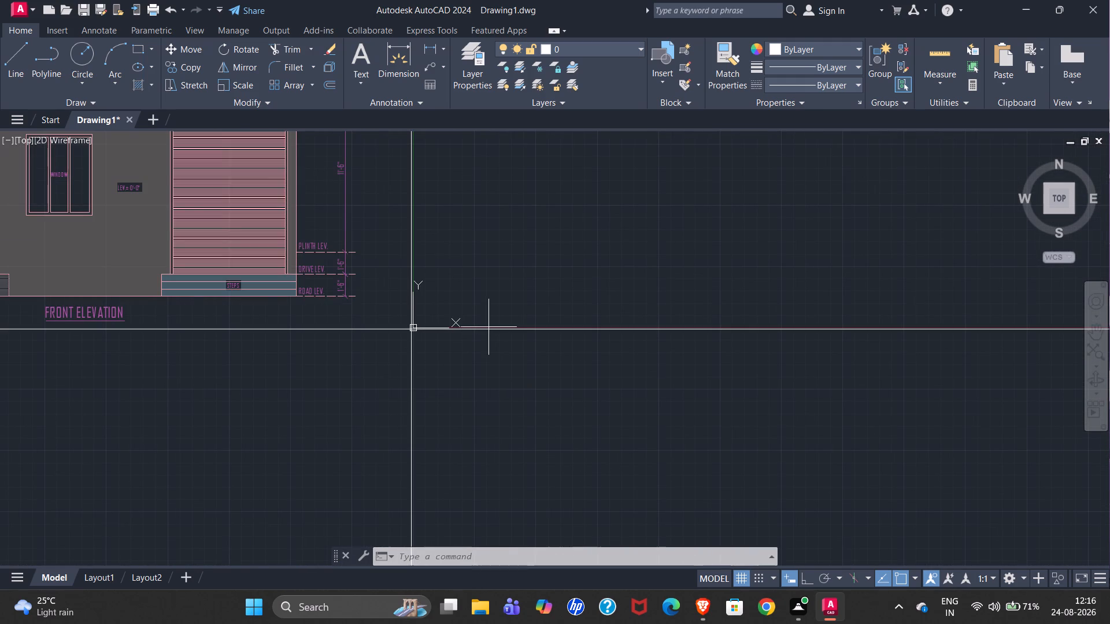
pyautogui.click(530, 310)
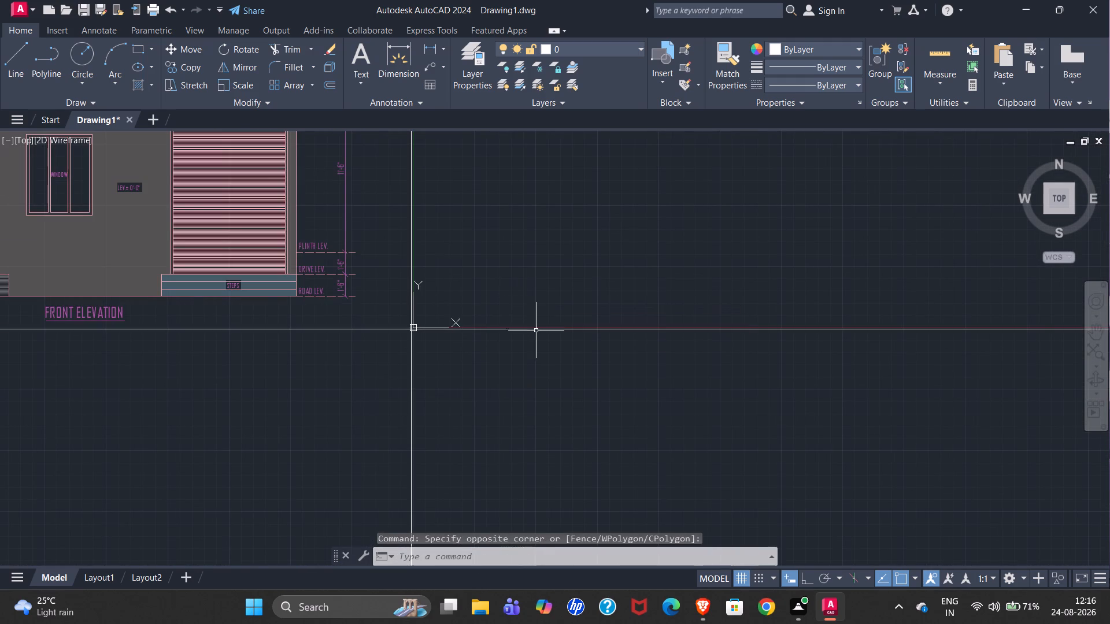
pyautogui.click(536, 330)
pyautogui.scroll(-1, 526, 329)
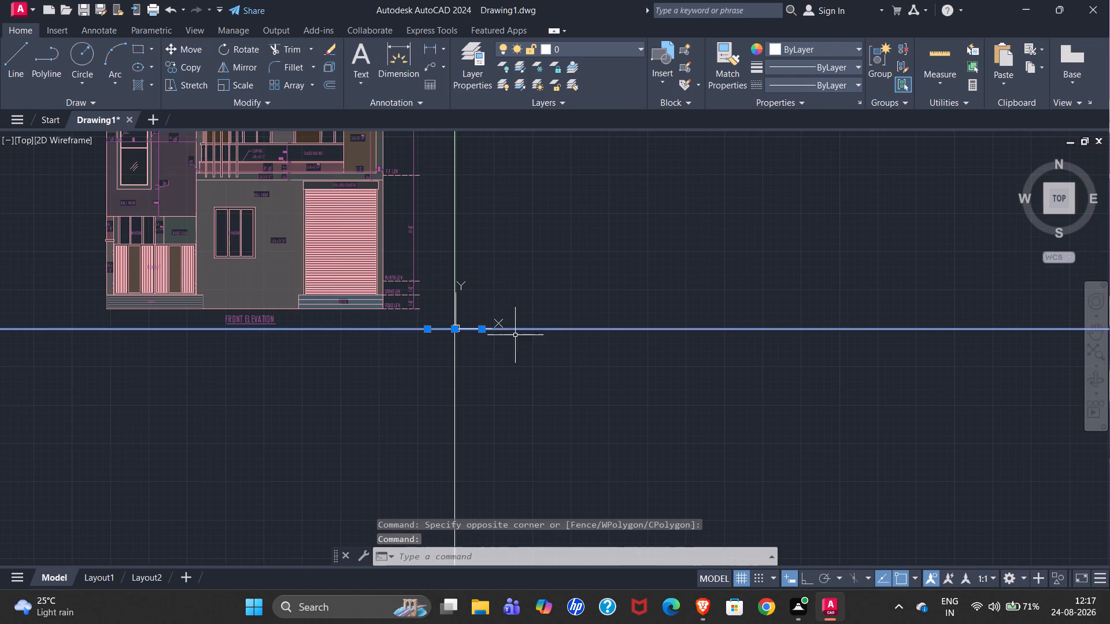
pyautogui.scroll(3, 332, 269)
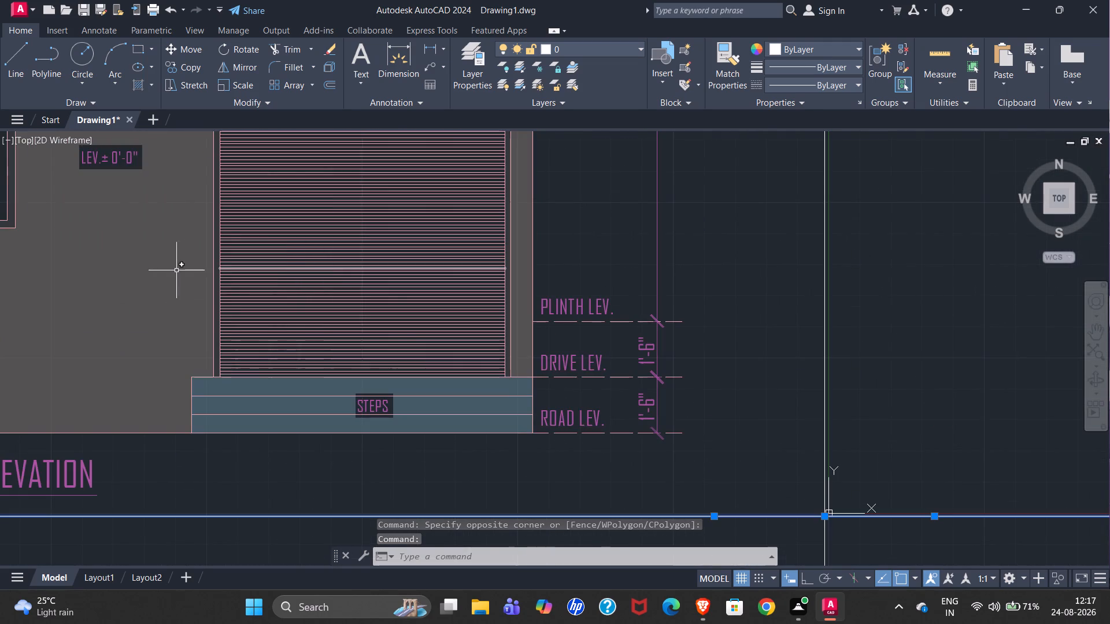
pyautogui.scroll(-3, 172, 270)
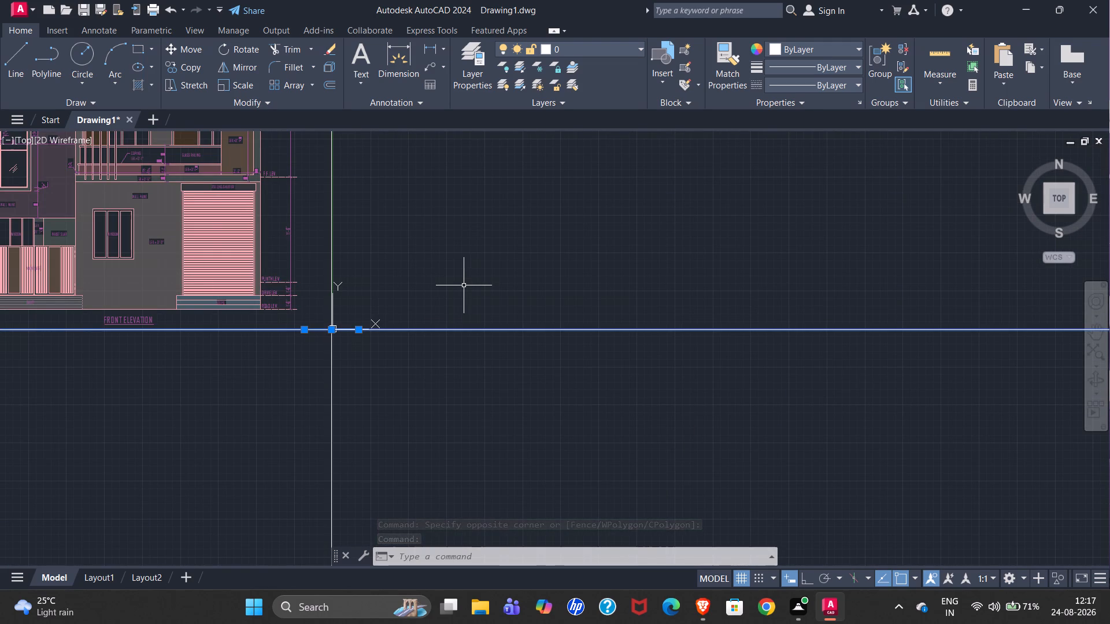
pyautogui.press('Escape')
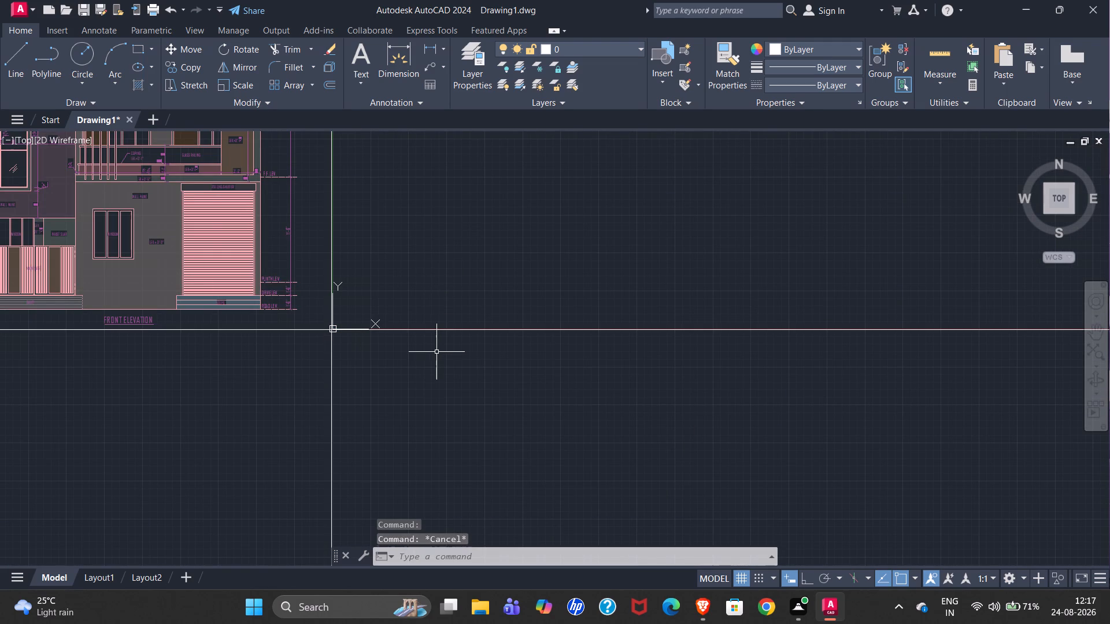
# Trim the vertical construction line below the origin and the horizontal one on the elevation's side of it.
pyautogui.write('TR')
pyautogui.press('Return')
pyautogui.click(331, 391)
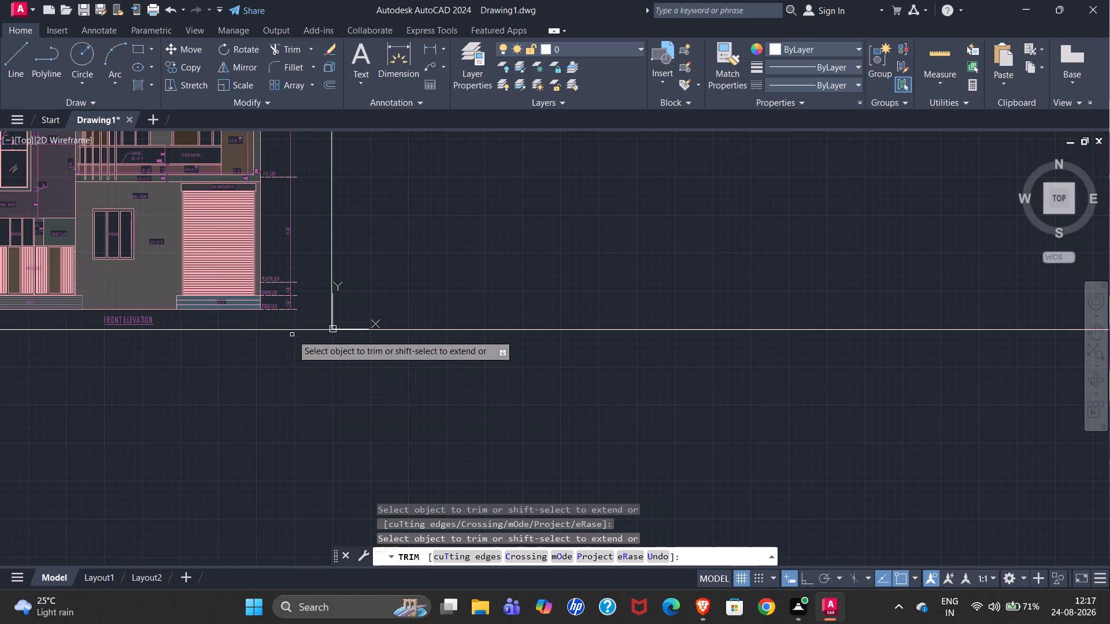
pyautogui.click(297, 329)
pyautogui.press('Escape')
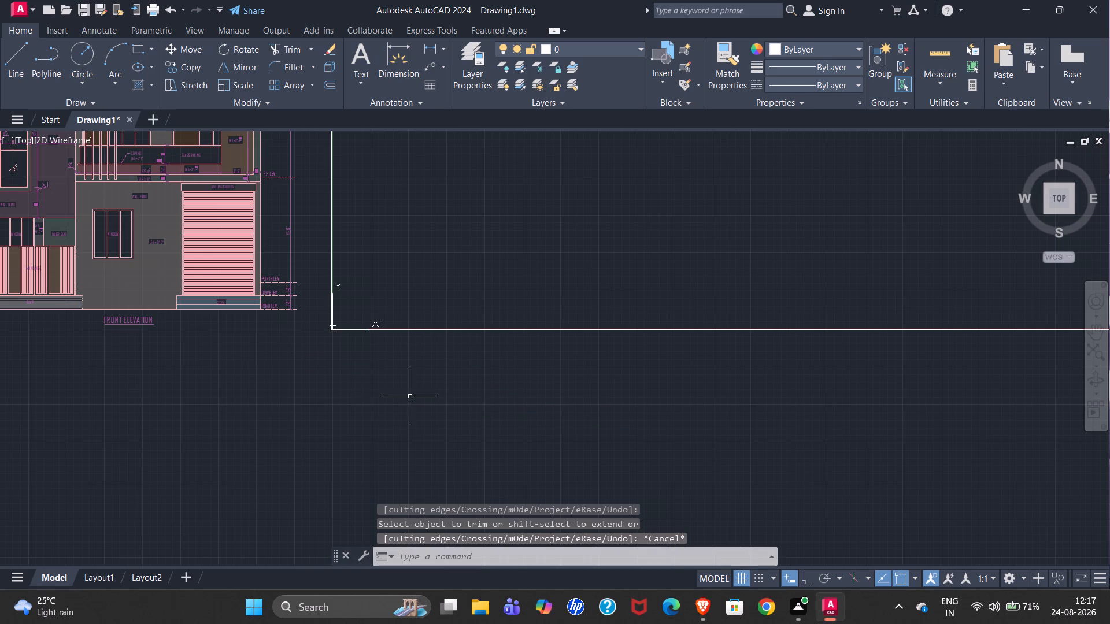
# Offset the horizontal base line upward by 1'6" twice in succession for the drive and plinth levels.
pyautogui.click(409, 329)
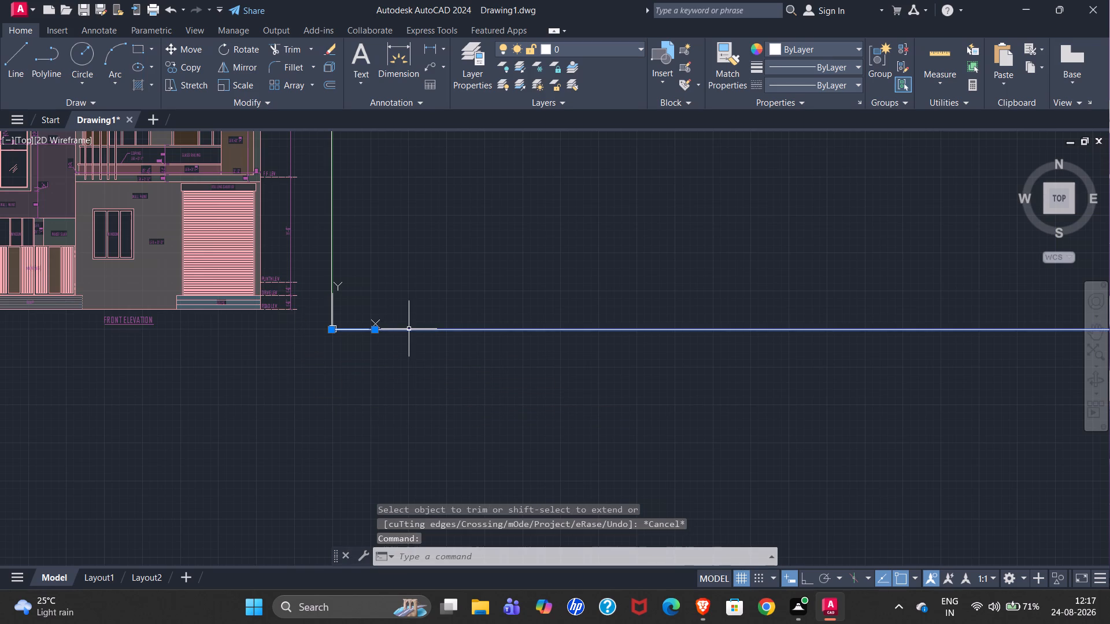
pyautogui.press('o')
pyautogui.press('Return')
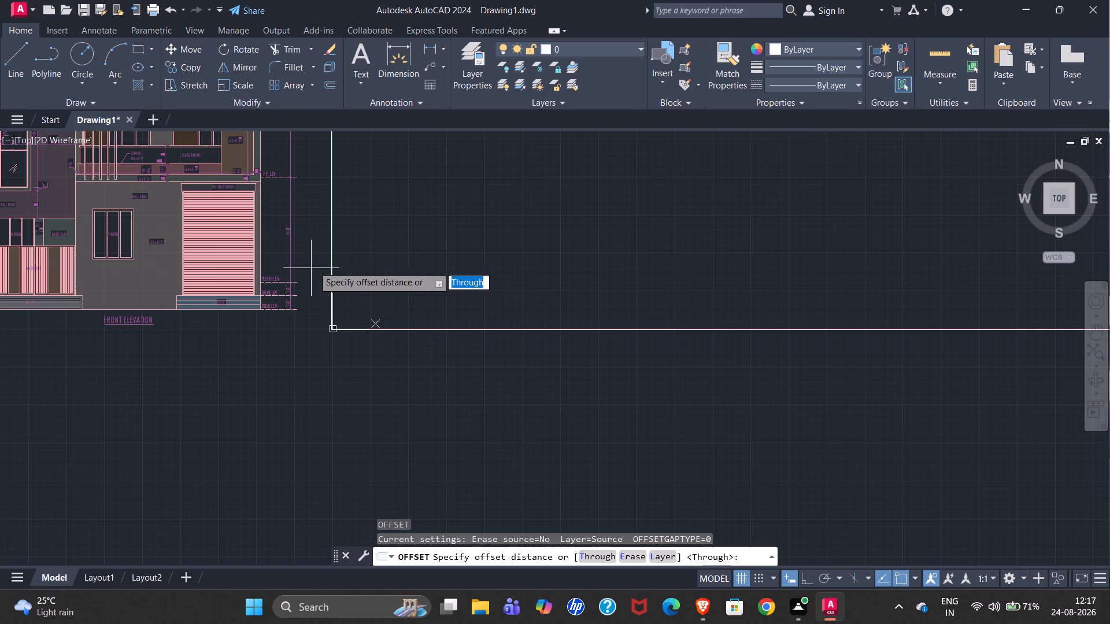
pyautogui.scroll(3, 330, 250)
pyautogui.scroll(-1, 341, 252)
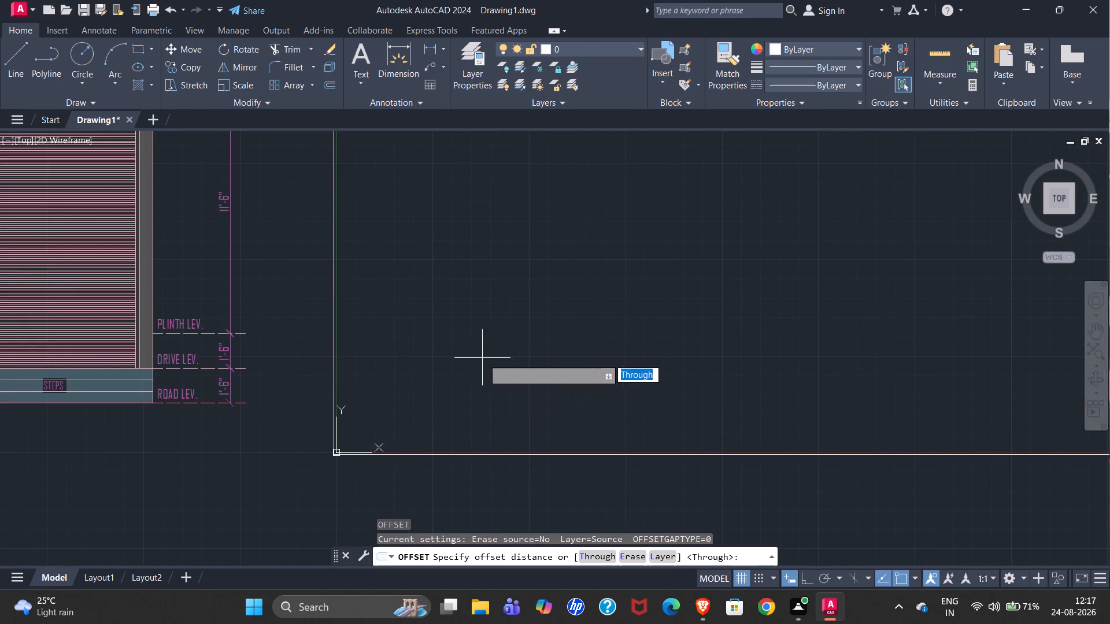
pyautogui.press('1')
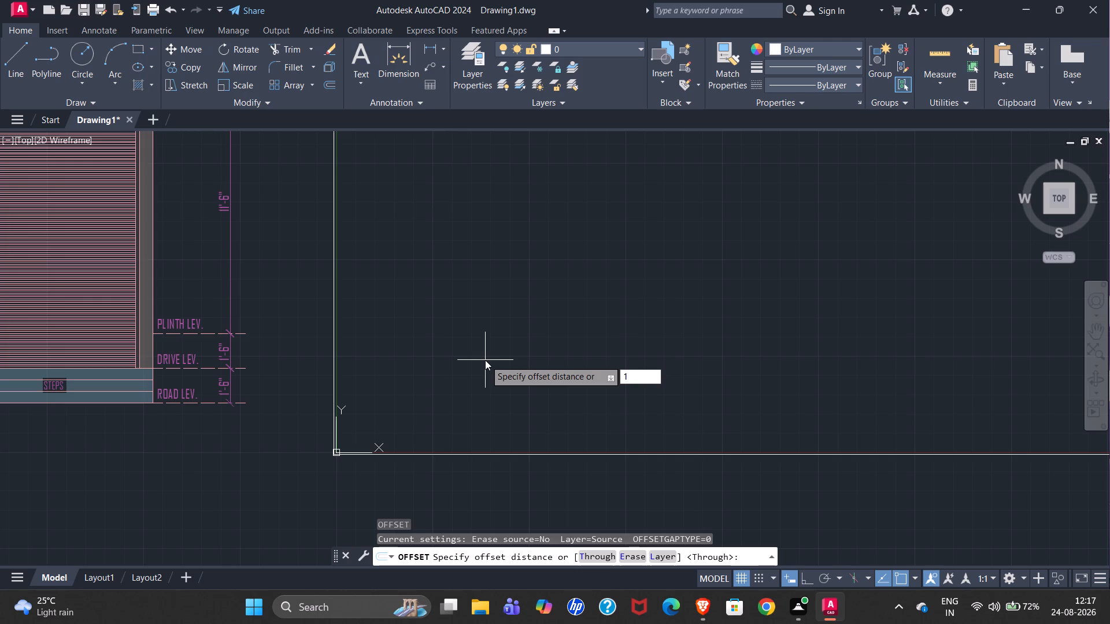
pyautogui.write('\'6"')
pyautogui.press('Return')
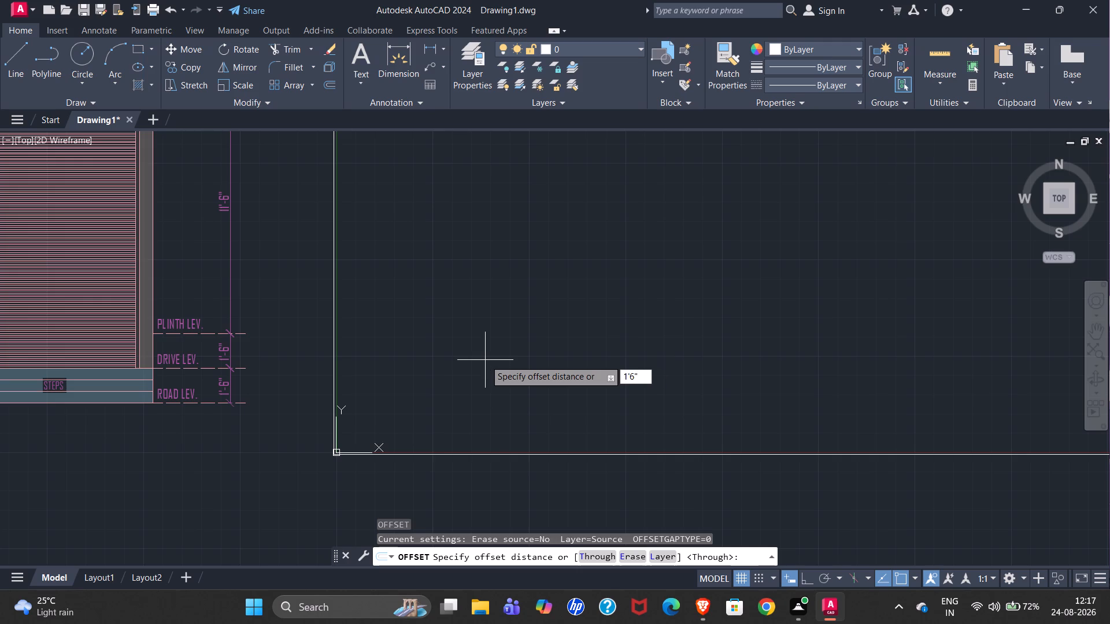
pyautogui.click(486, 358)
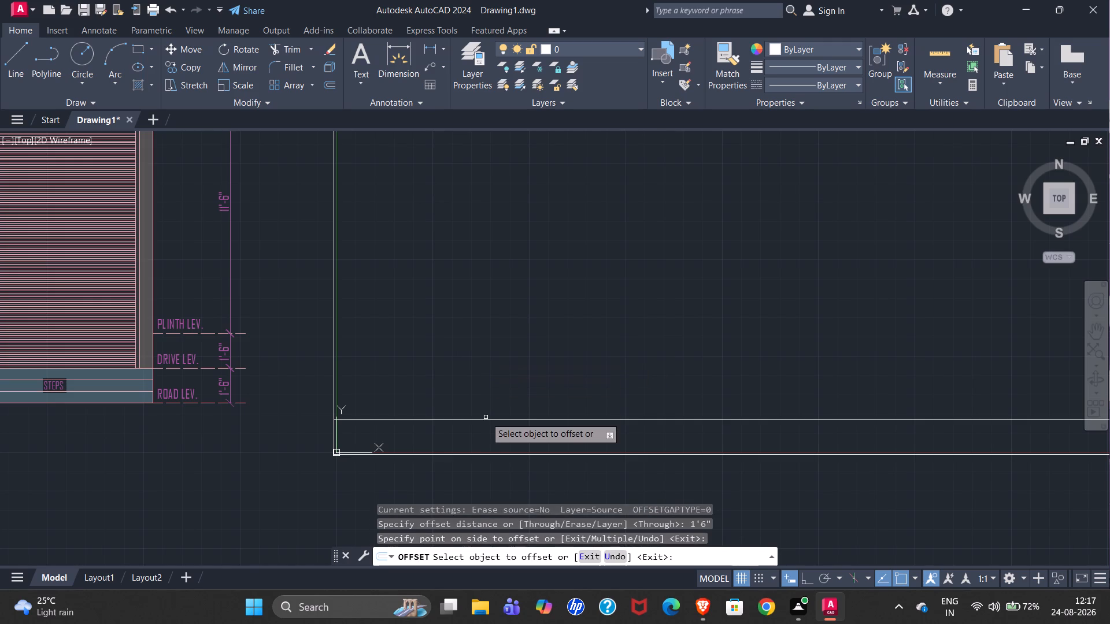
pyautogui.click(486, 421)
pyautogui.click(489, 363)
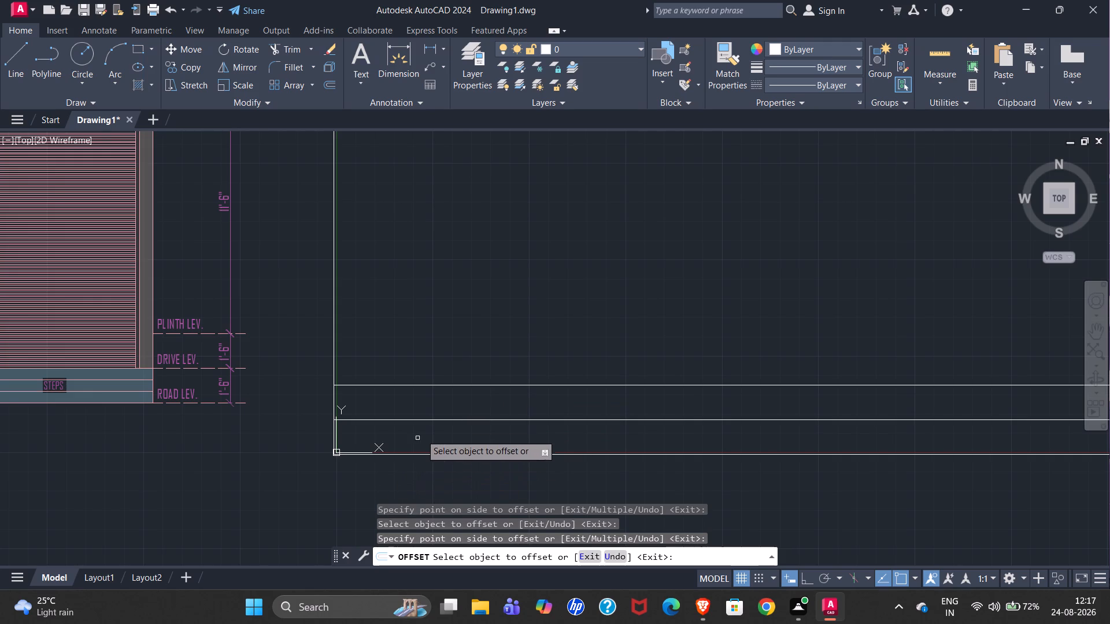
# Offset the plinth-level line upward by 11'6" for the first-floor level.
pyautogui.click(436, 383)
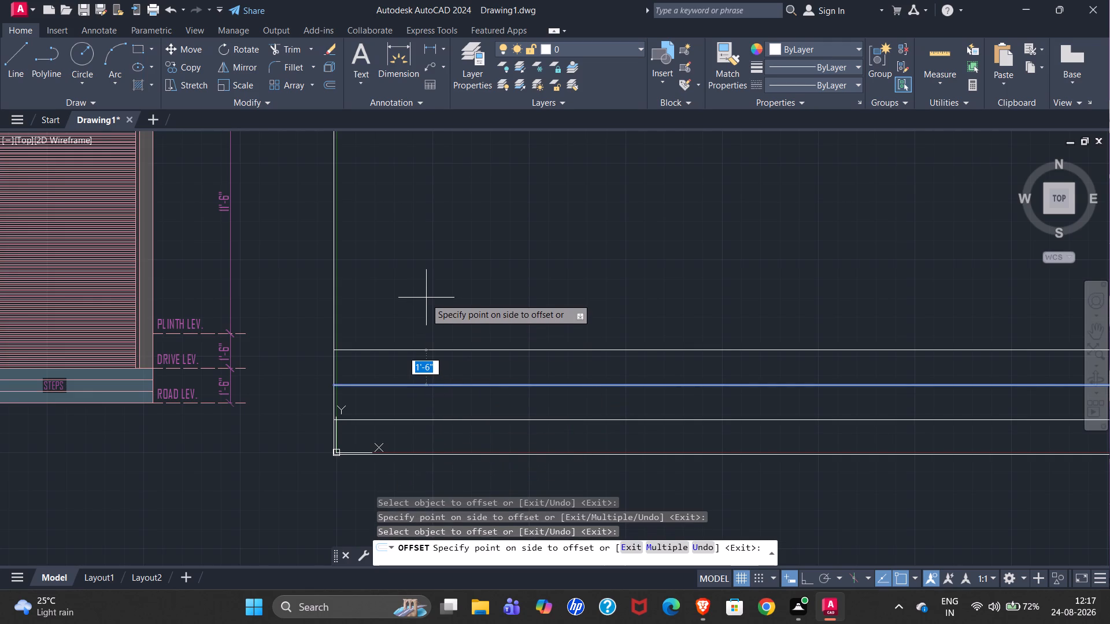
pyautogui.write('11\'6"')
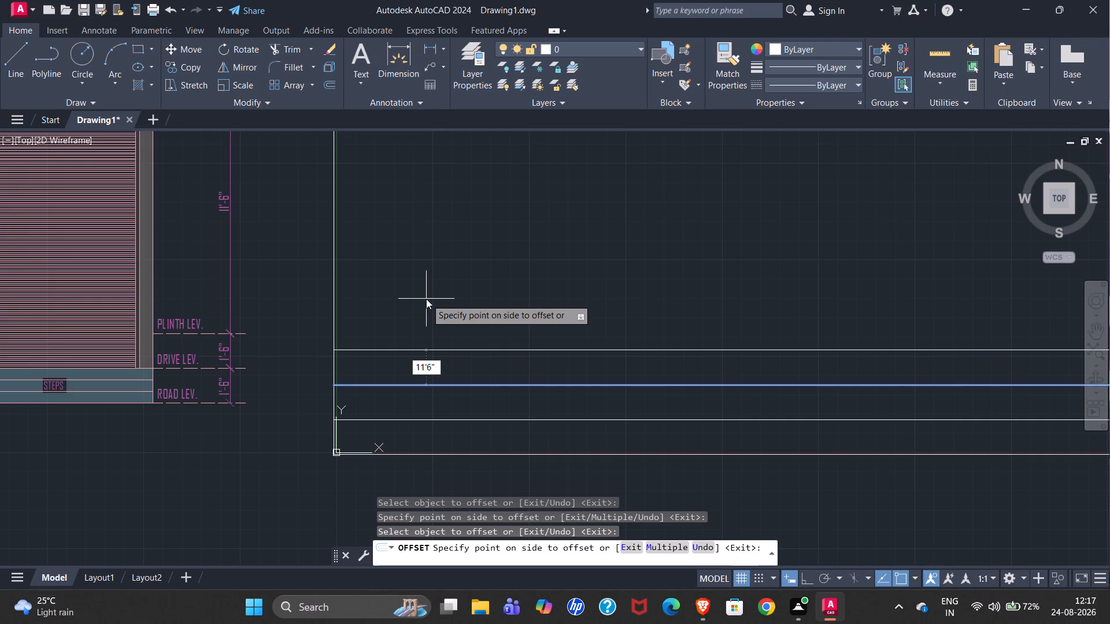
pyautogui.press('Return')
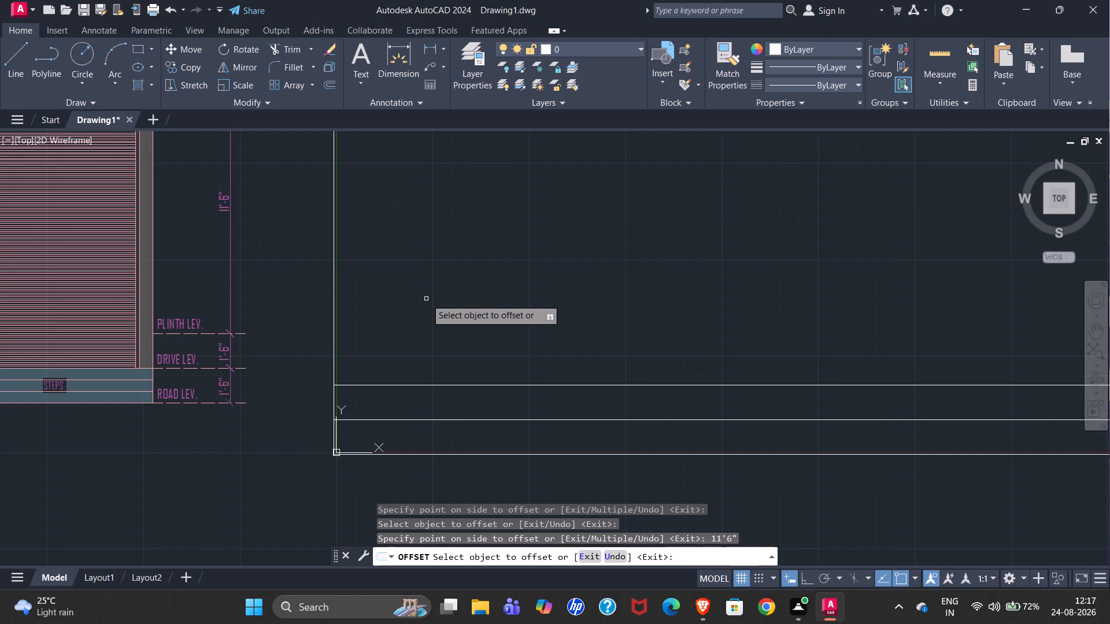
# Offset the first-floor level line upward by 11'6" for the second-floor level.
pyautogui.scroll(-2, 449, 351)
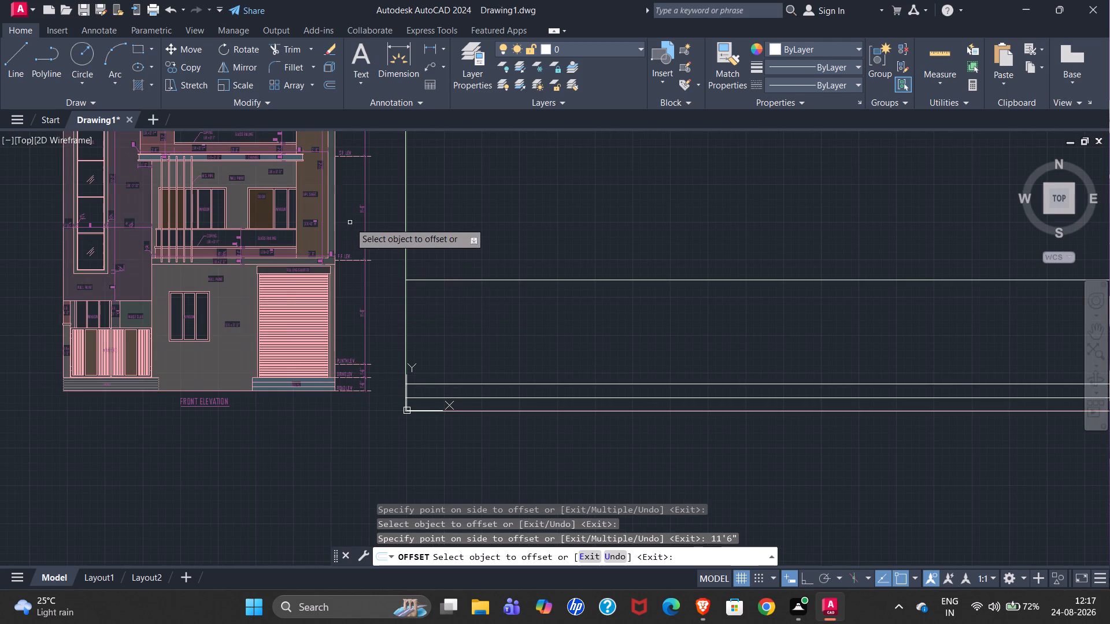
pyautogui.scroll(2, 350, 222)
pyautogui.scroll(-1, 170, 425)
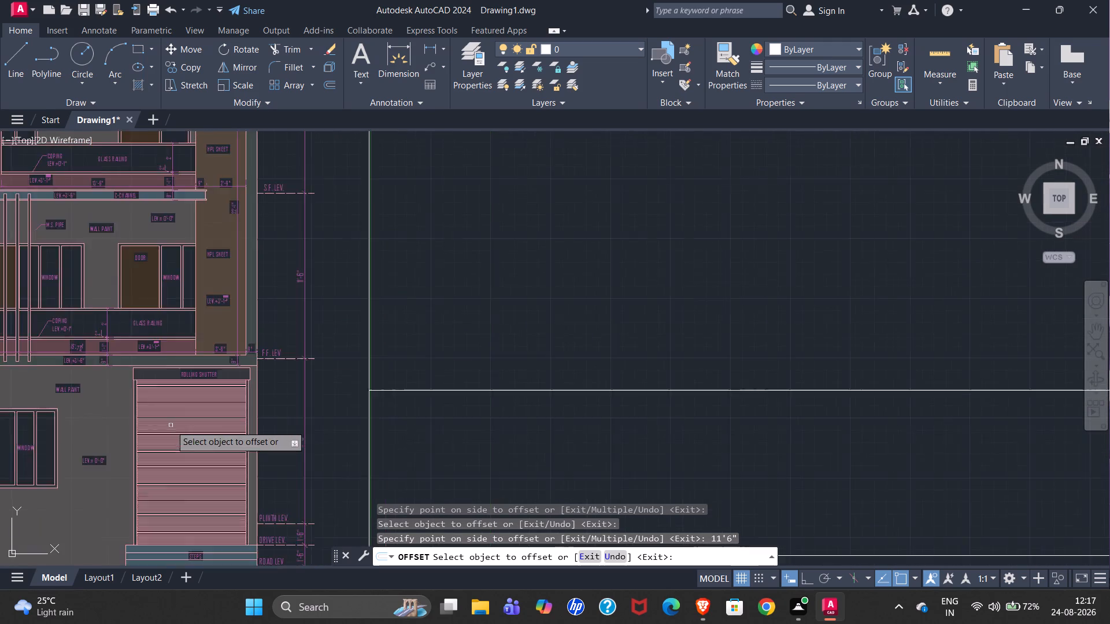
pyautogui.scroll(-1, 171, 425)
pyautogui.scroll(2, 223, 243)
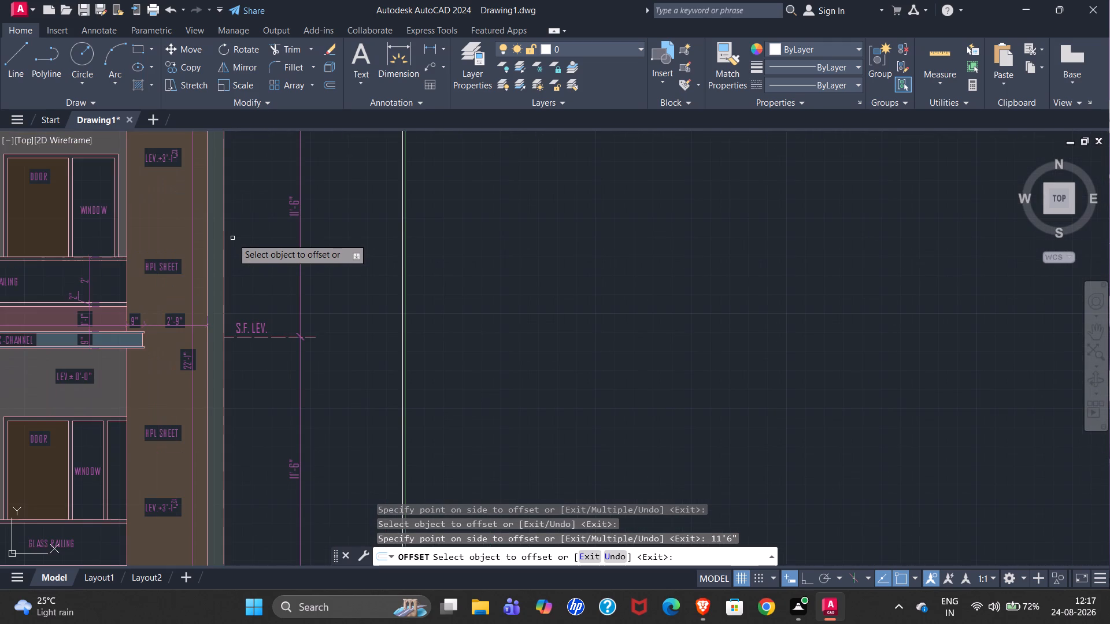
pyautogui.scroll(-1, 232, 238)
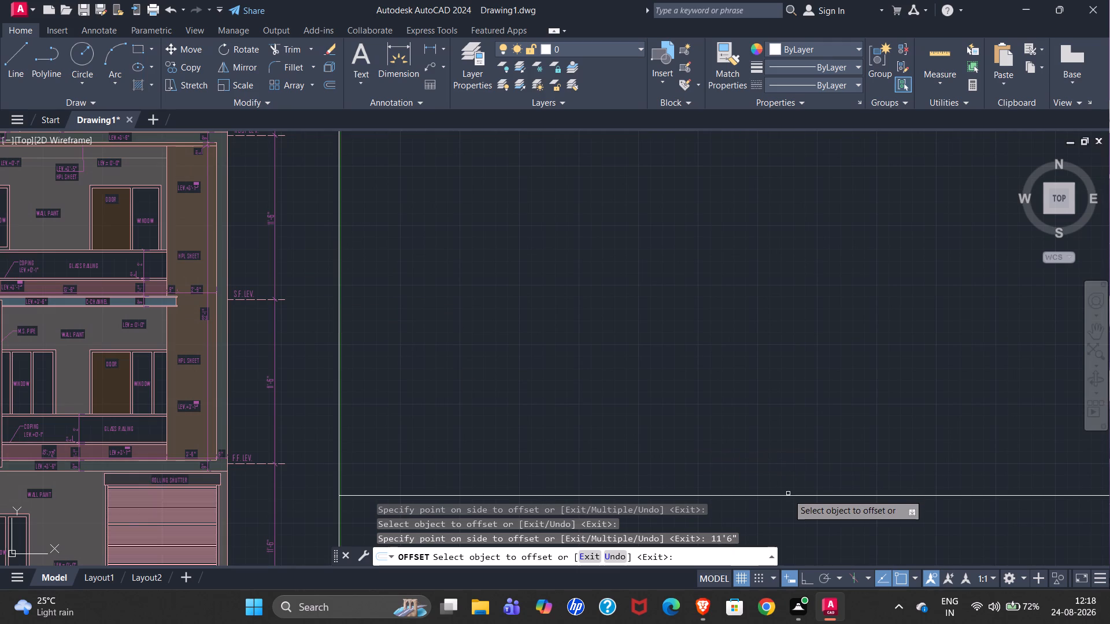
pyautogui.click(788, 495)
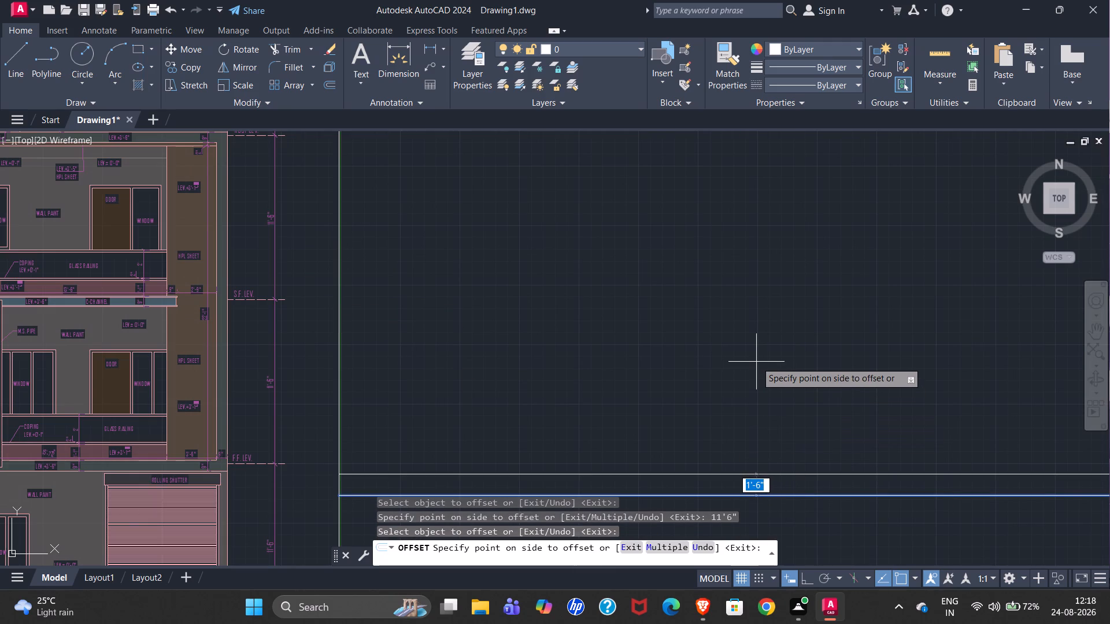
pyautogui.write('11\'6"')
pyautogui.press('Return')
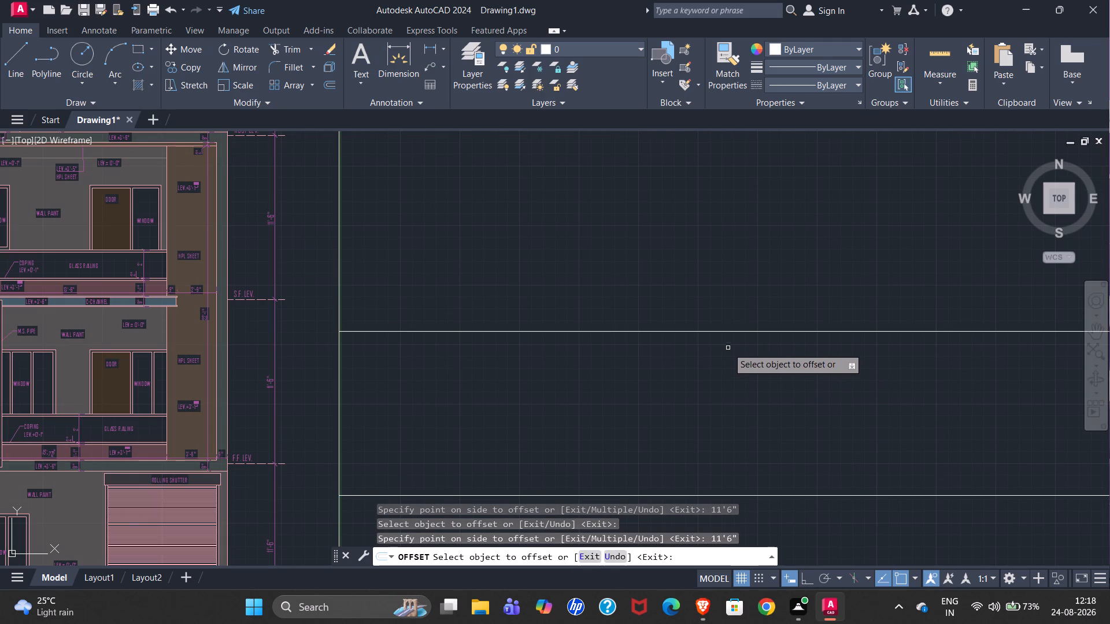
# Offset the second-floor level line upward by 11'6" for the roof level.
pyautogui.click(721, 332)
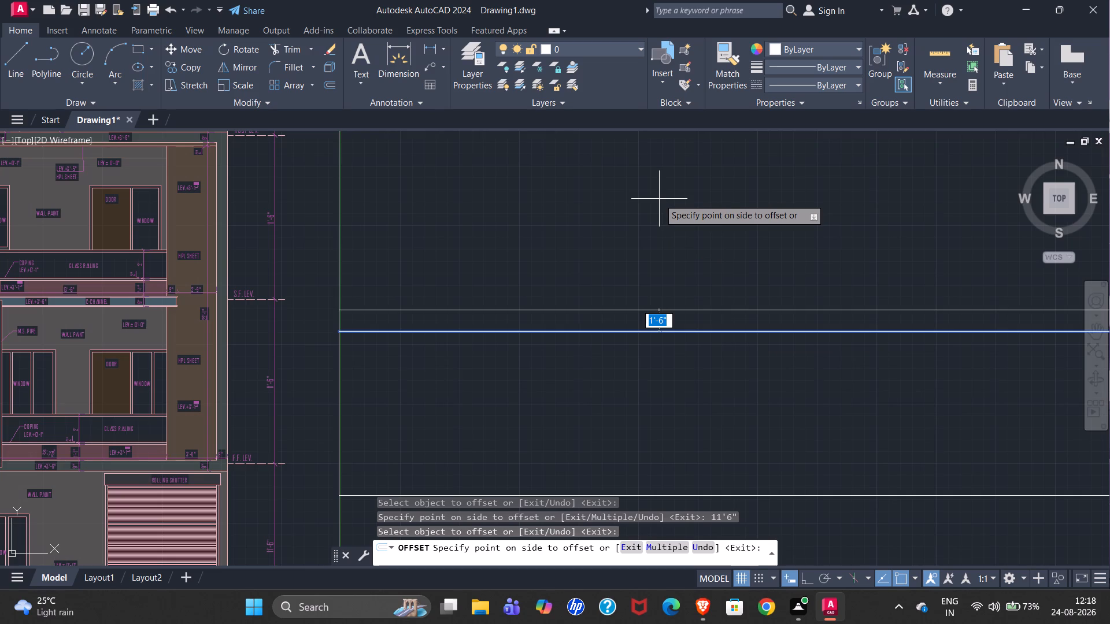
pyautogui.write('11')
pyautogui.hotkey('shift', '"')
pyautogui.press('BackSpace')
pyautogui.write("'6")
pyautogui.hotkey('shift', '"')
pyautogui.press('Return')
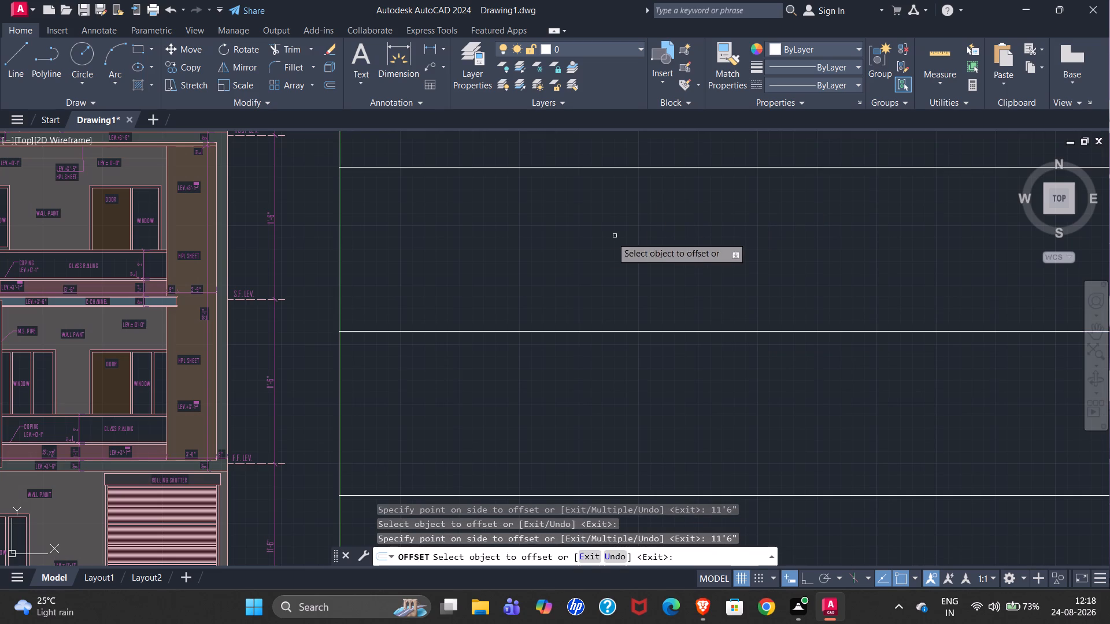
# Offset the roof-level line upward by 4' for the P.W. level.
pyautogui.scroll(-1, 380, 325)
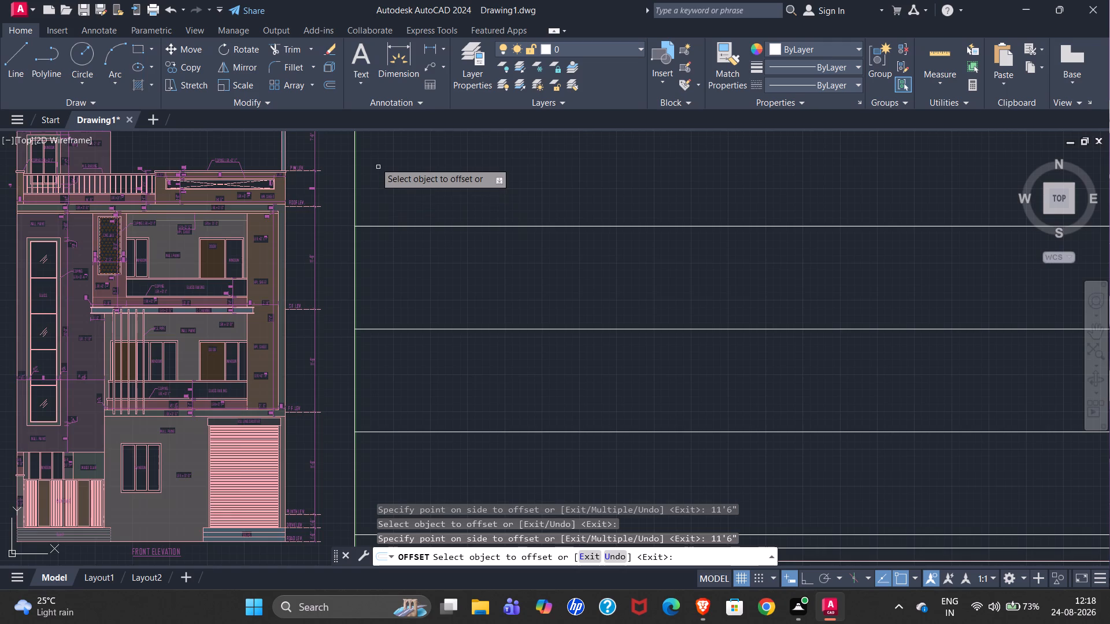
pyautogui.scroll(2, 371, 157)
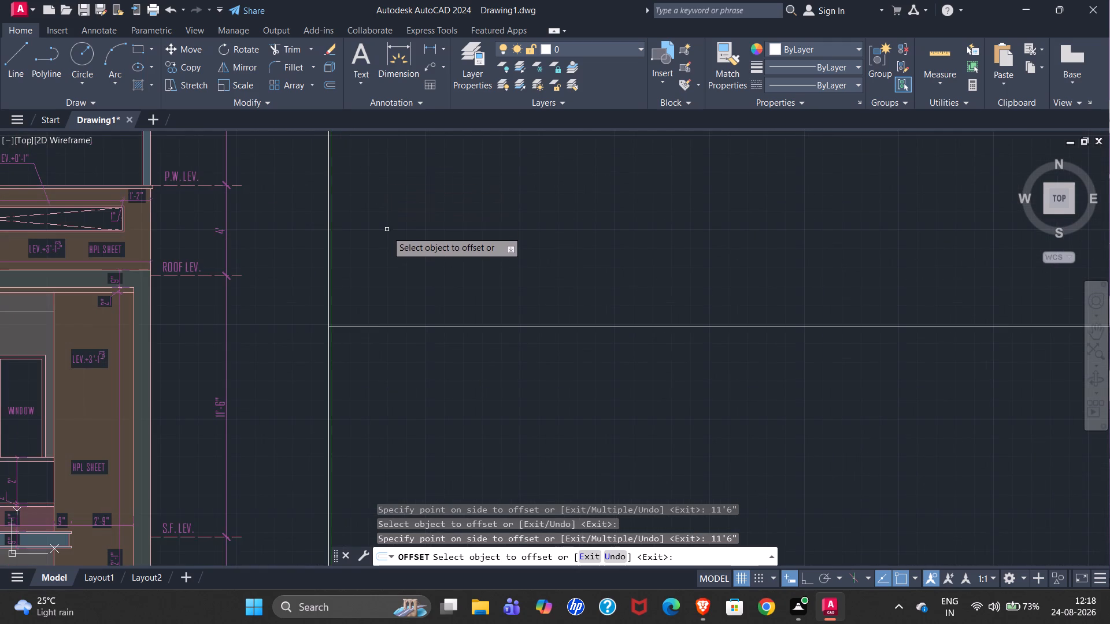
pyautogui.click(462, 327)
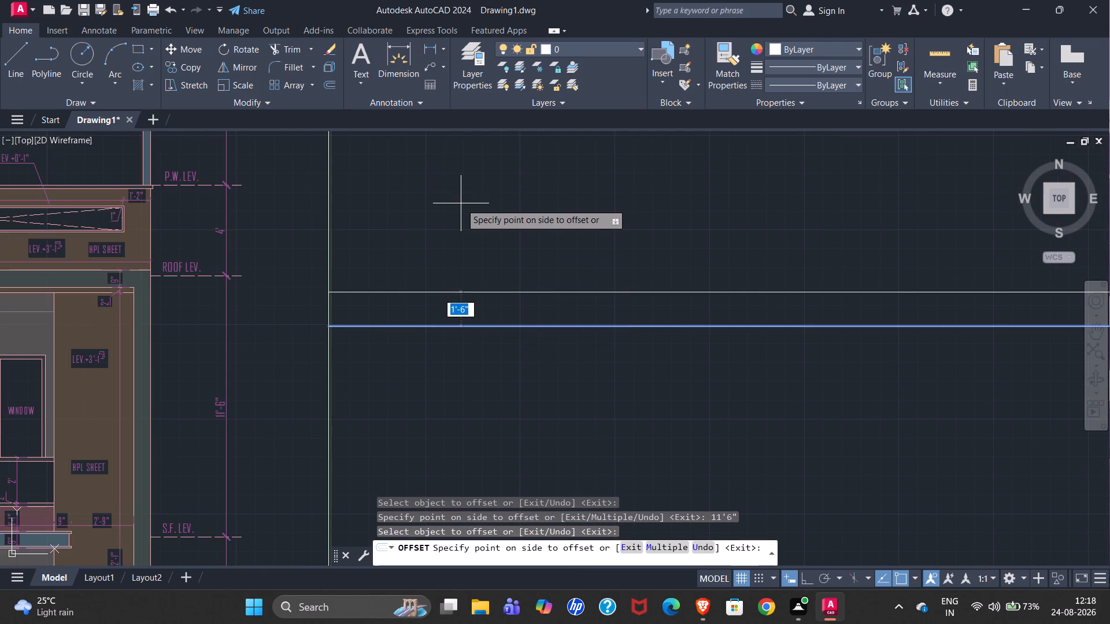
pyautogui.write("4'")
pyautogui.press('Return')
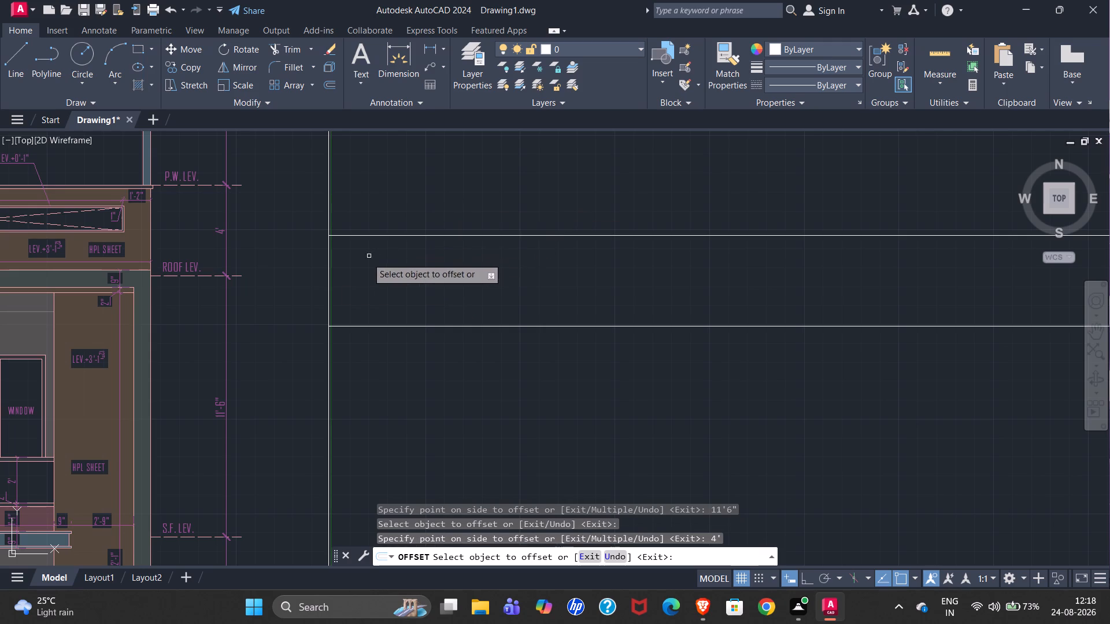
# Offset the P.W. level line upward by 7'9" for the mumty level.
pyautogui.scroll(-1, 364, 425)
pyautogui.scroll(1, 382, 168)
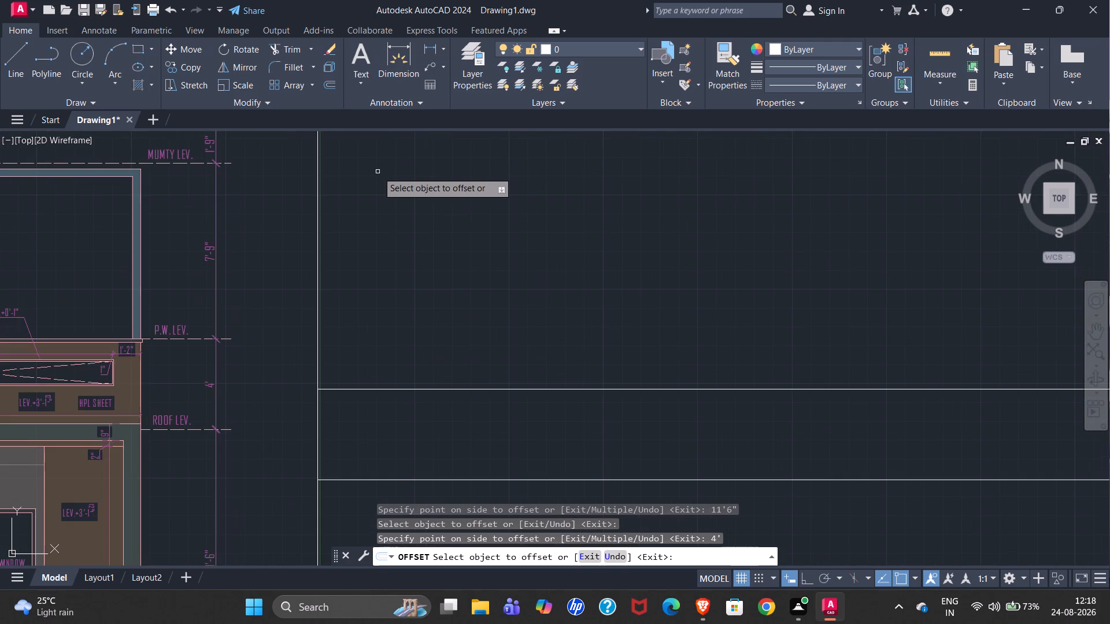
pyautogui.click(460, 392)
pyautogui.click(489, 389)
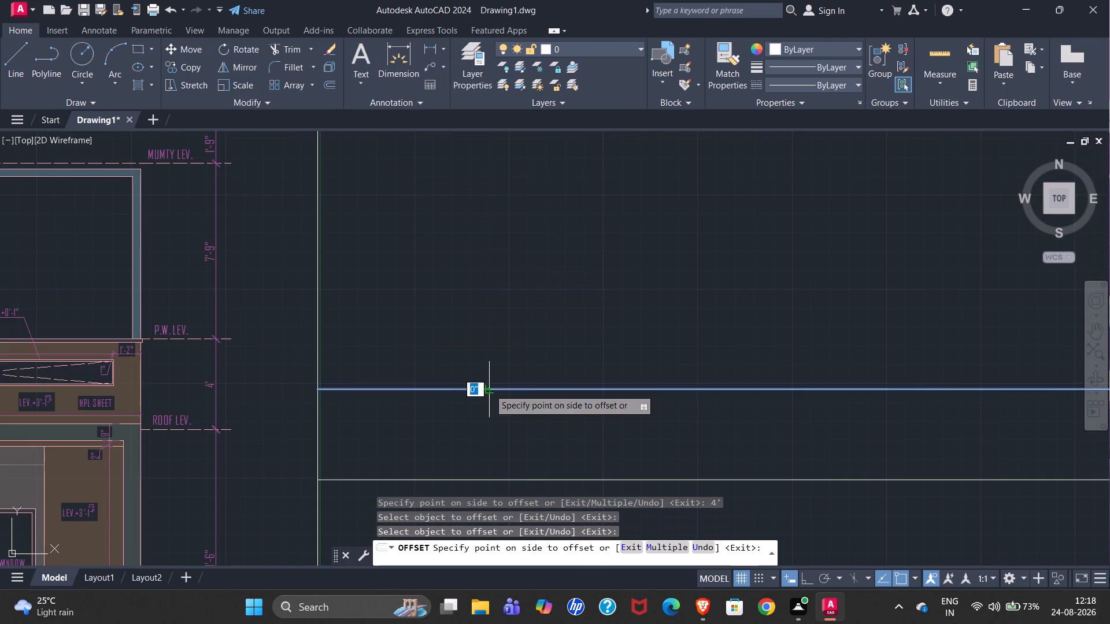
pyautogui.write('7\'9"')
pyautogui.press('Return')
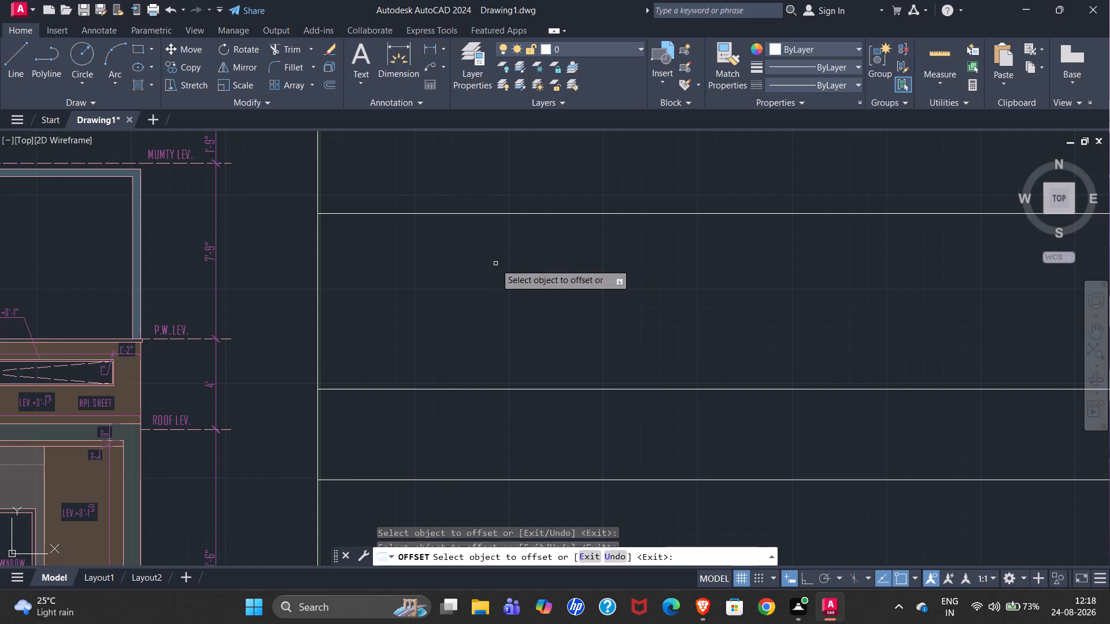
# Offset the mumty-level line upward by 1'9" for the top level.
pyautogui.scroll(-2, 291, 410)
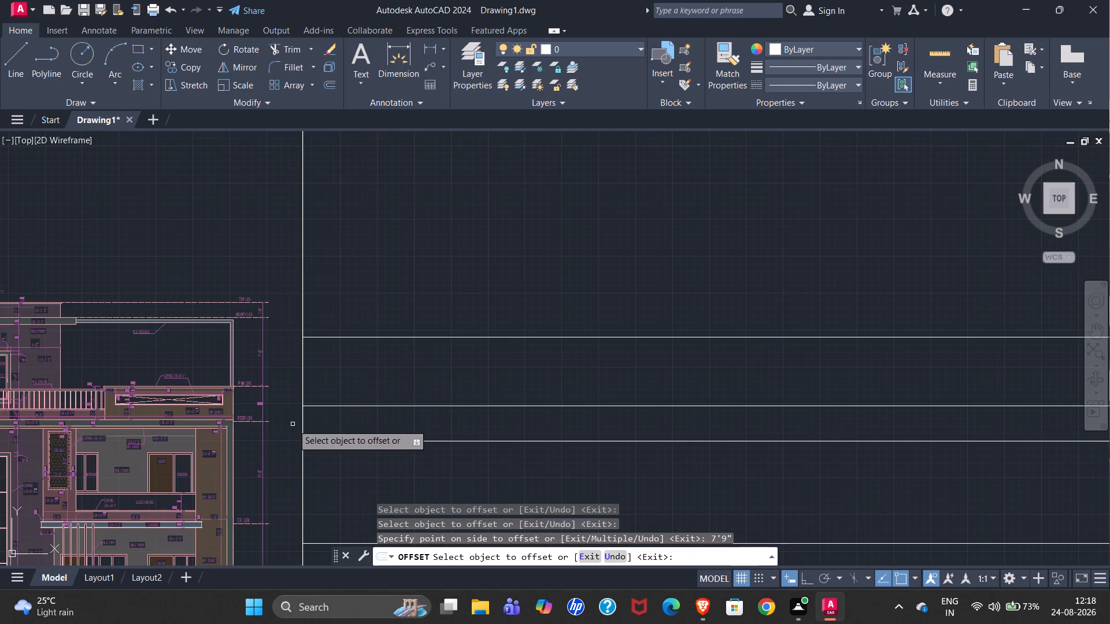
pyautogui.scroll(2, 299, 304)
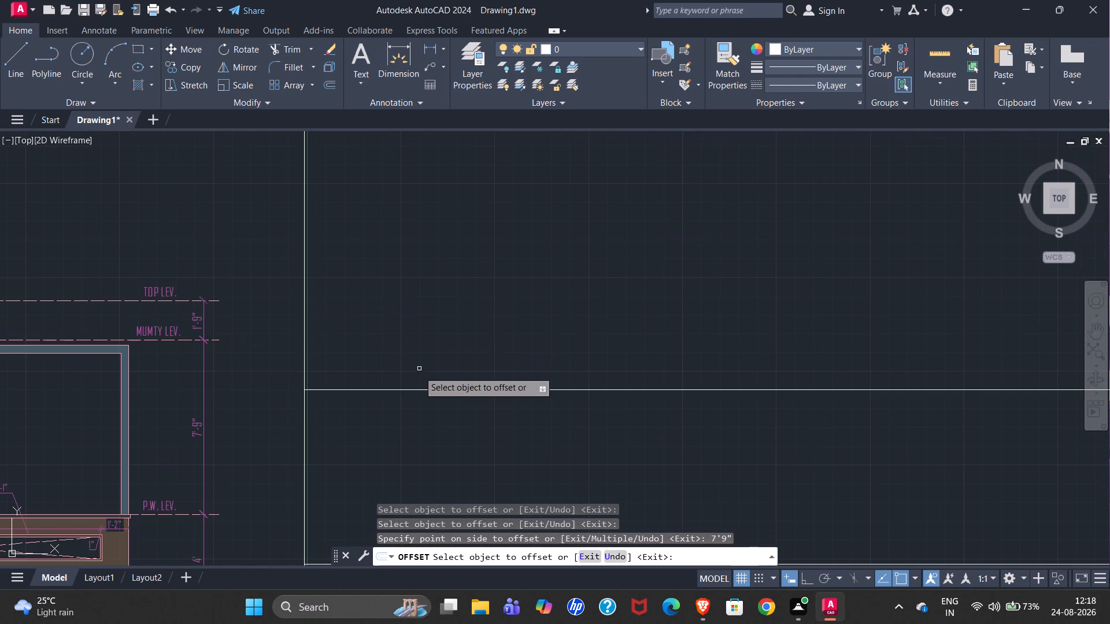
pyautogui.click(416, 392)
pyautogui.click(417, 388)
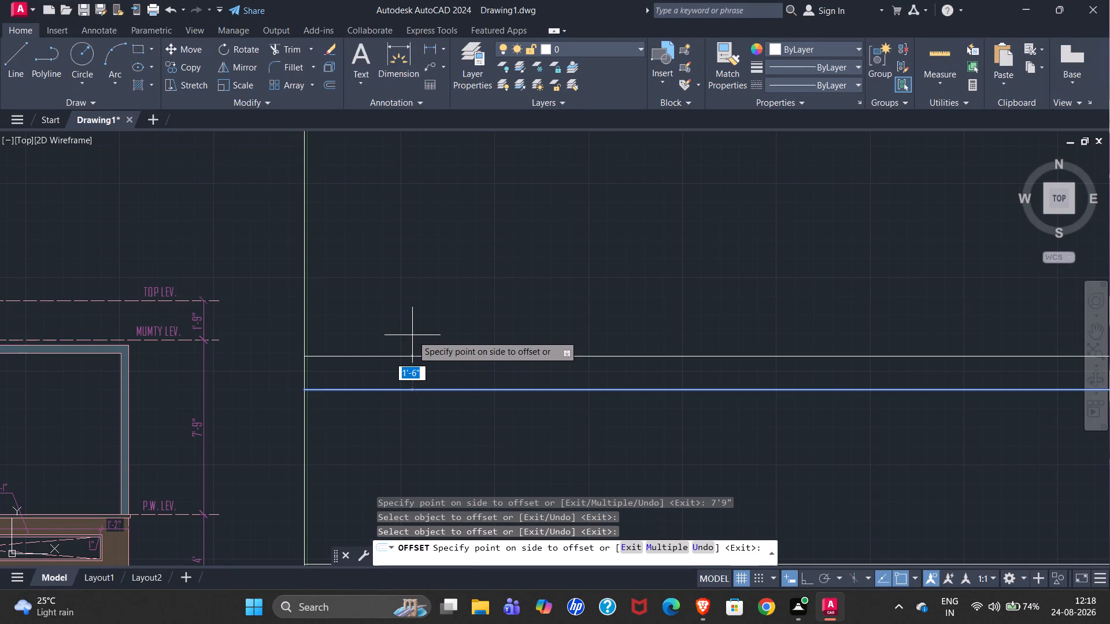
pyautogui.write('1\'9"')
pyautogui.press('Return')
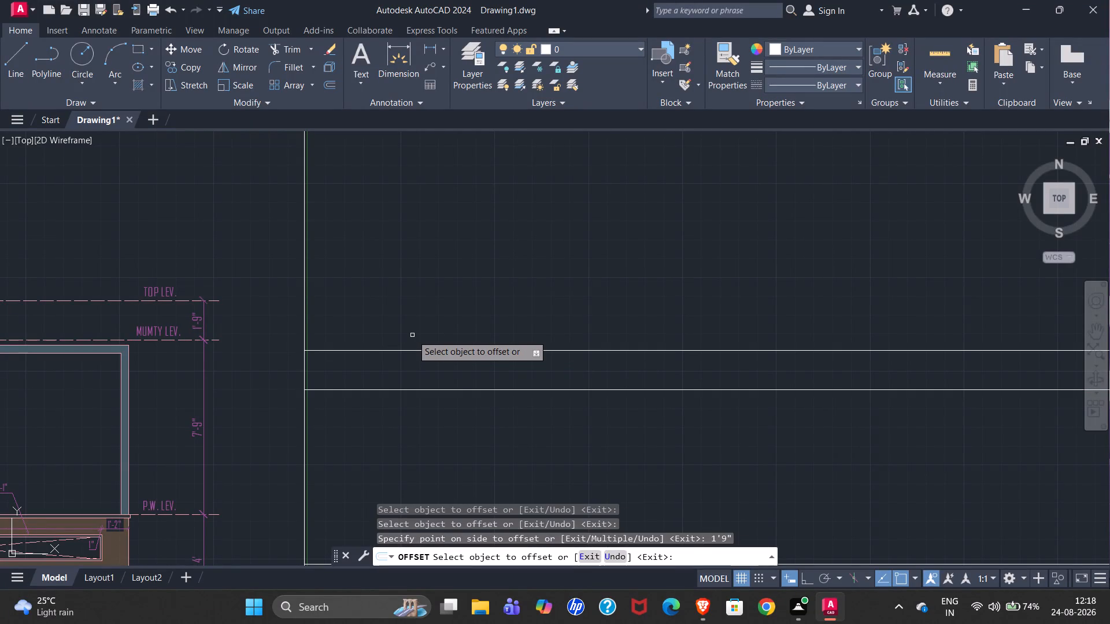
# End the Offset command and examine the reference elevation's mumty portion and the detached HPL sheet note beside it.
pyautogui.scroll(-2, 409, 288)
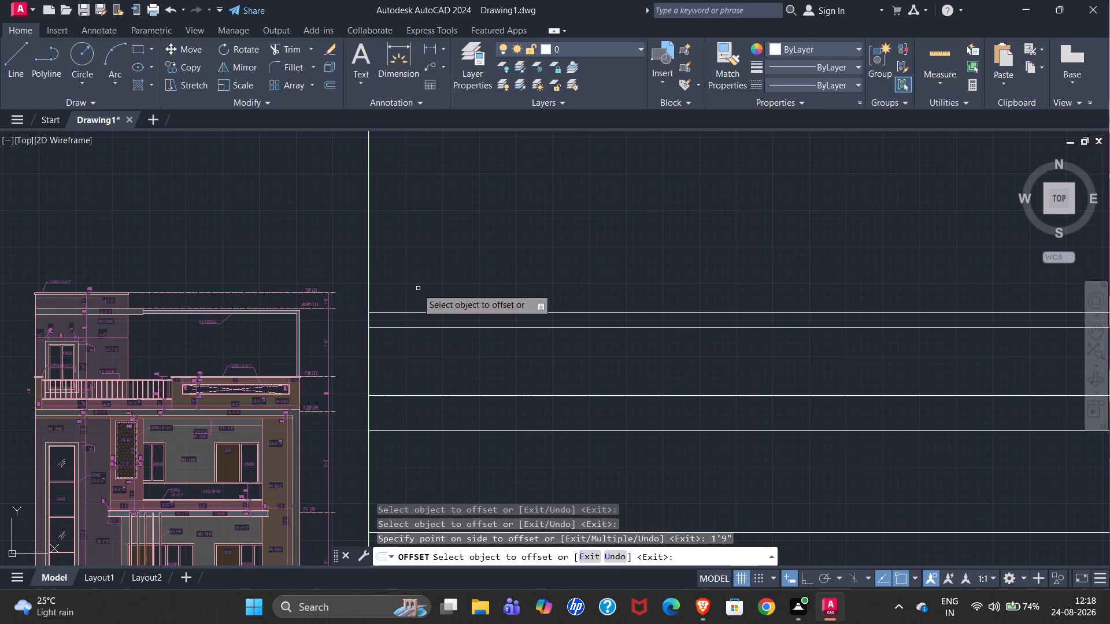
pyautogui.scroll(-3, 366, 296)
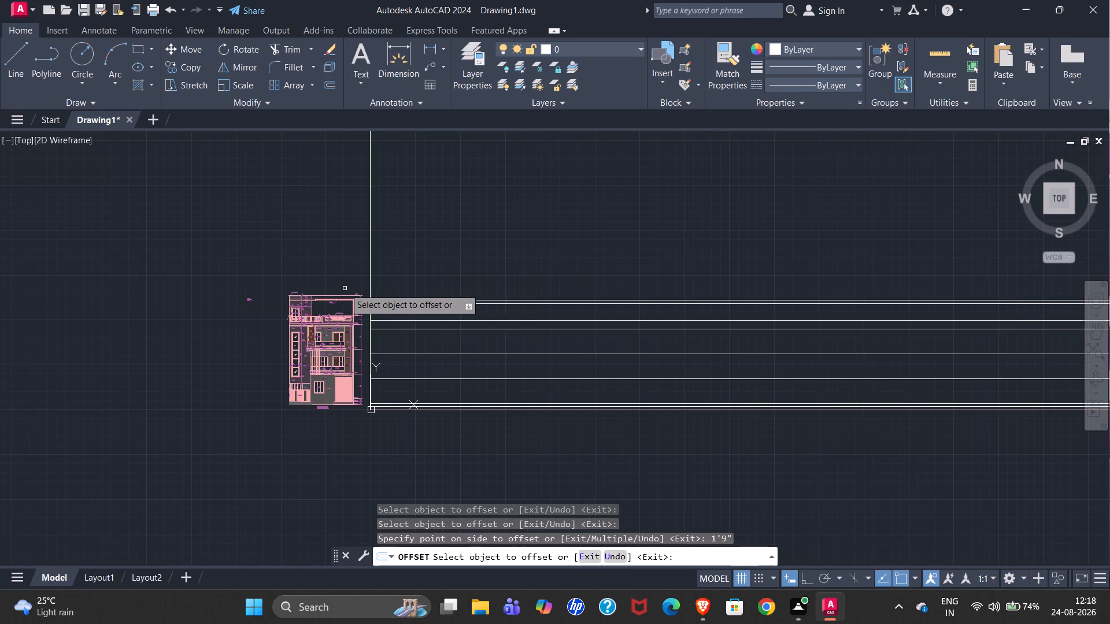
pyautogui.scroll(4, 345, 288)
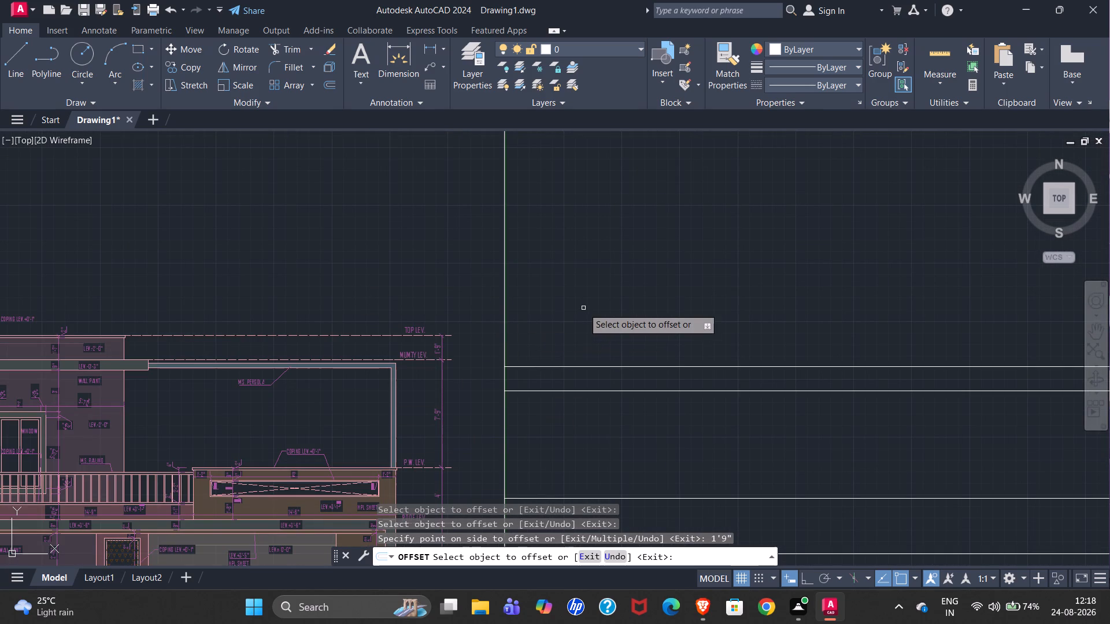
pyautogui.scroll(-1, 579, 304)
pyautogui.scroll(3, 209, 336)
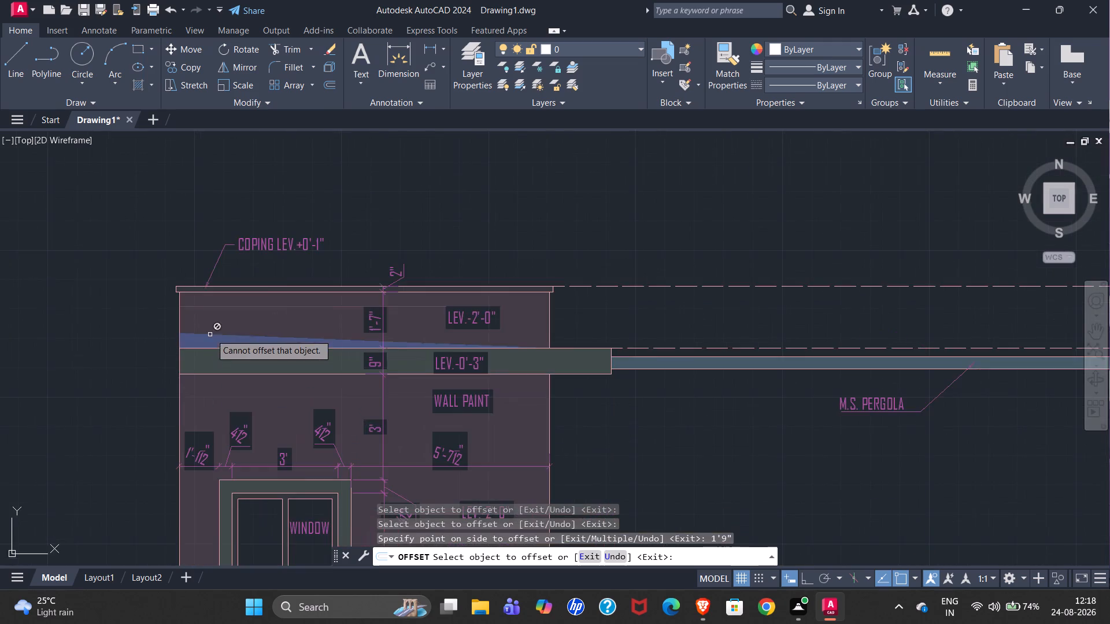
pyautogui.scroll(-2, 415, 305)
pyautogui.scroll(3, 47, 347)
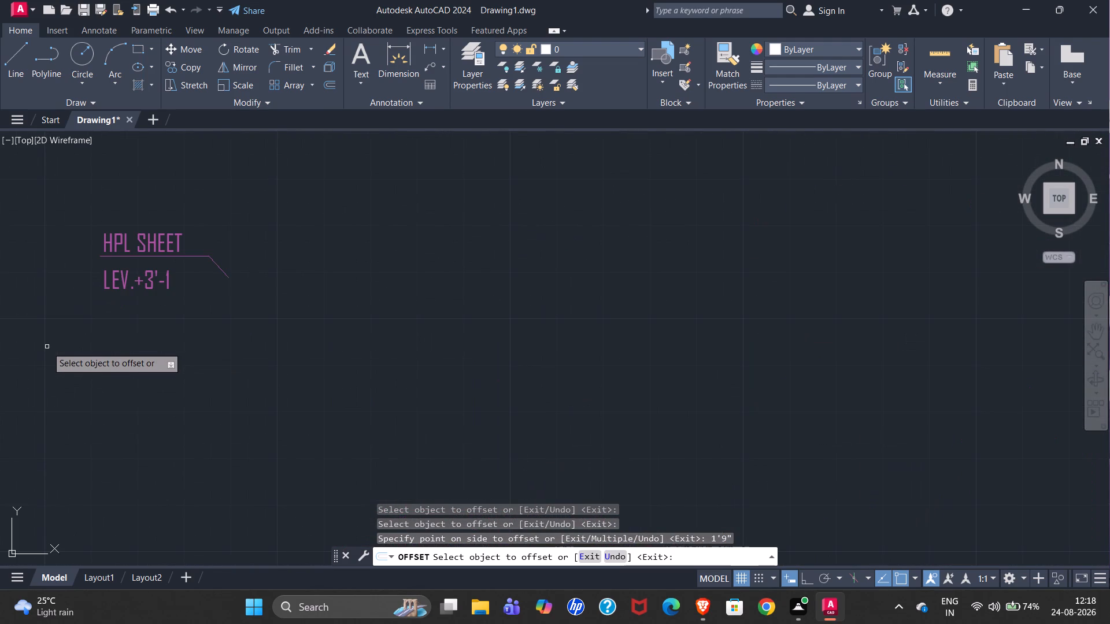
pyautogui.scroll(-4, 47, 347)
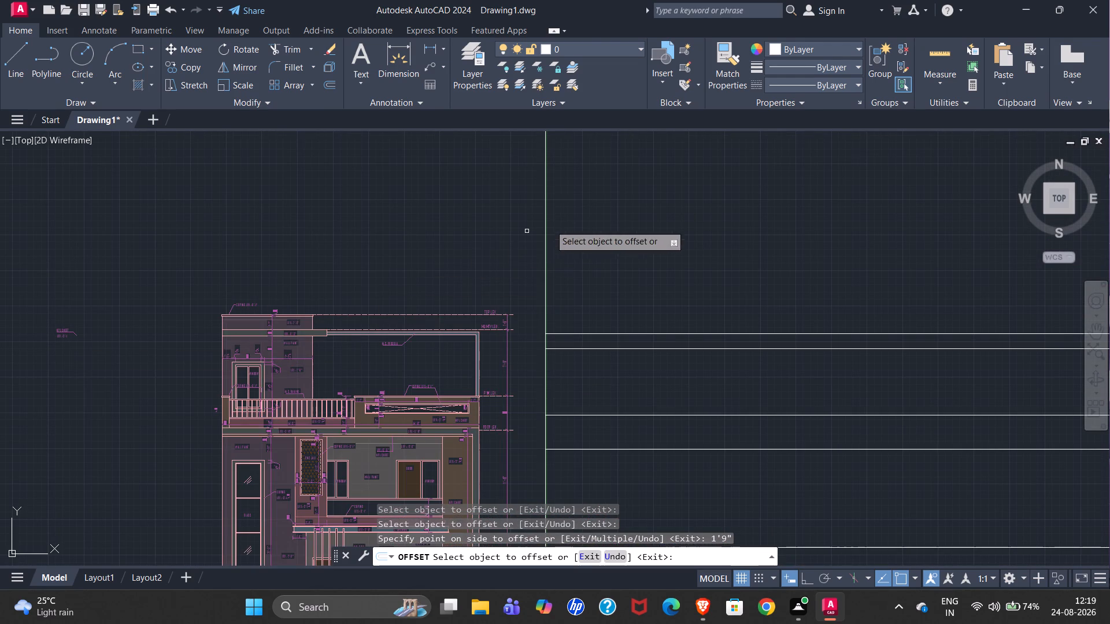
pyautogui.press('Escape')
pyautogui.scroll(1, 53, 341)
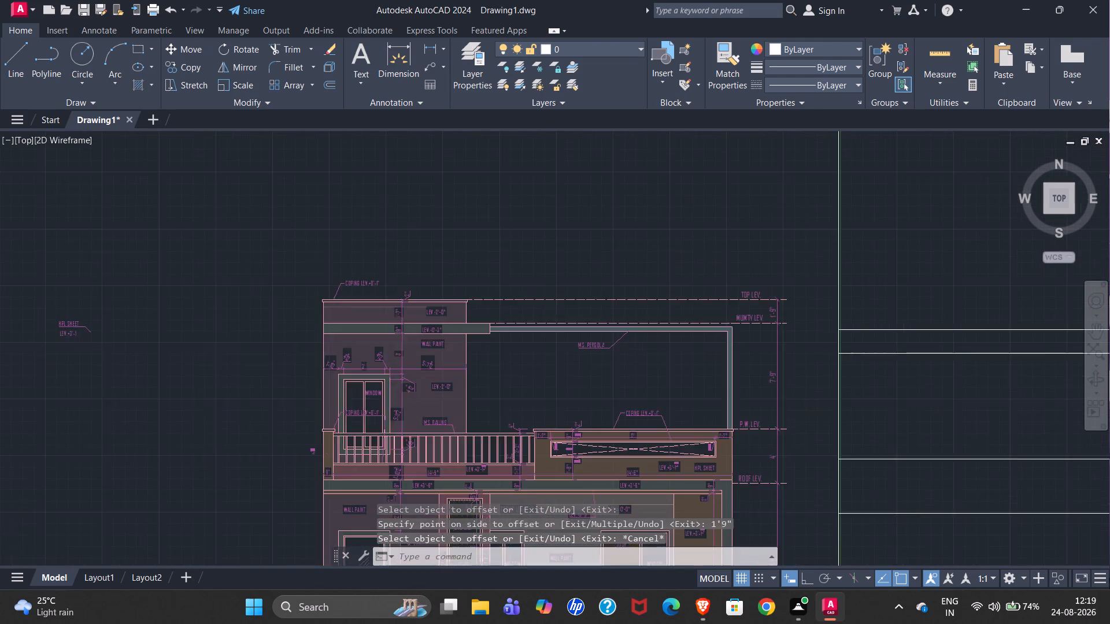
pyautogui.scroll(2, 47, 339)
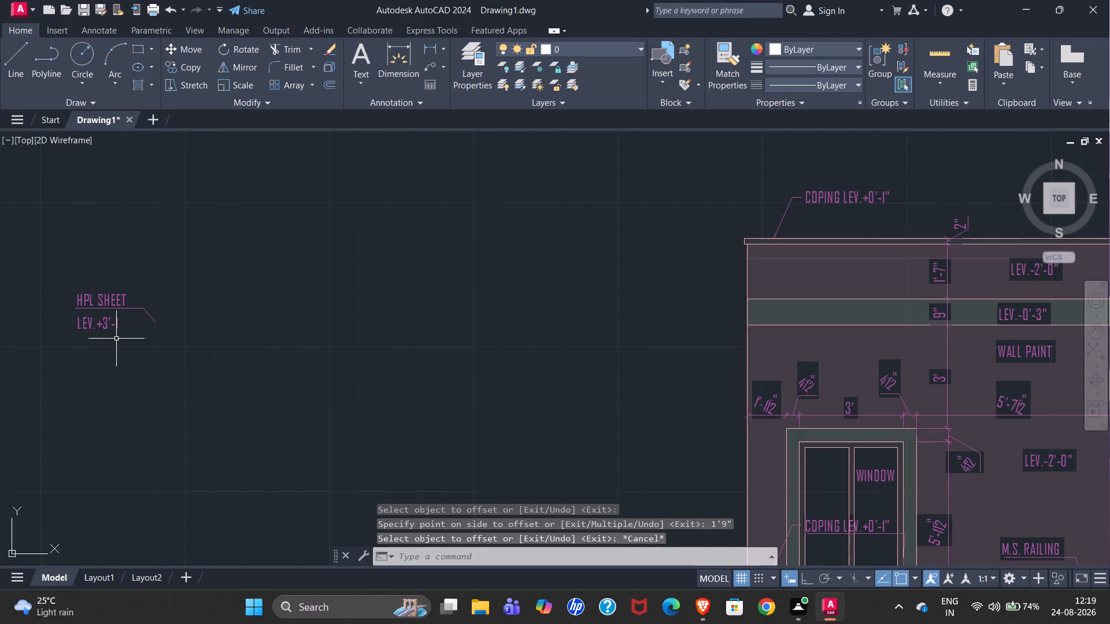
pyautogui.scroll(-1, 117, 315)
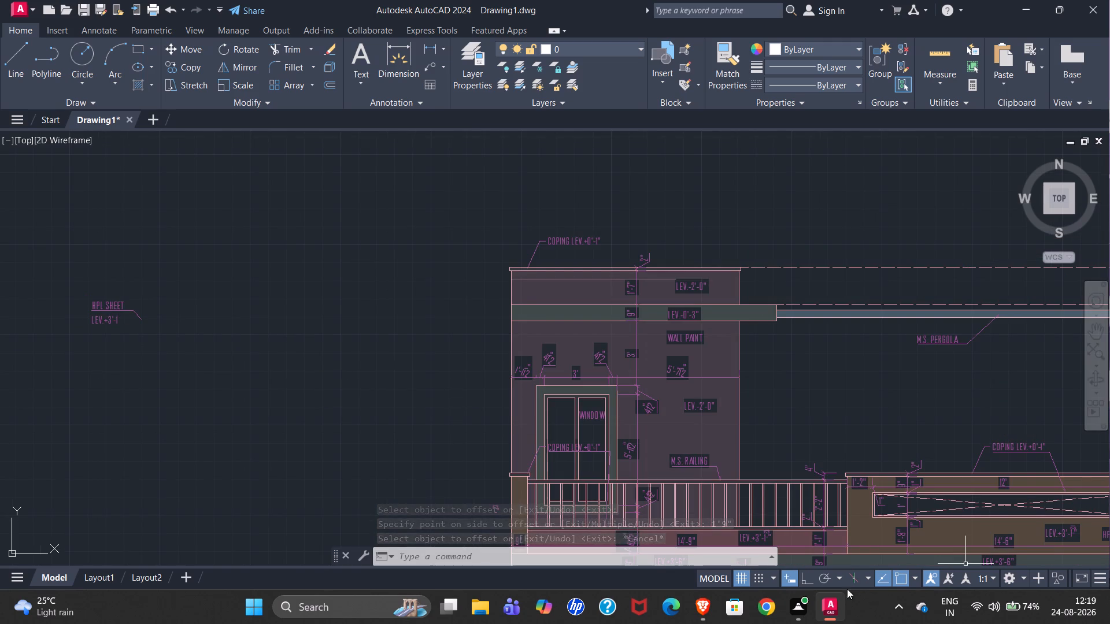
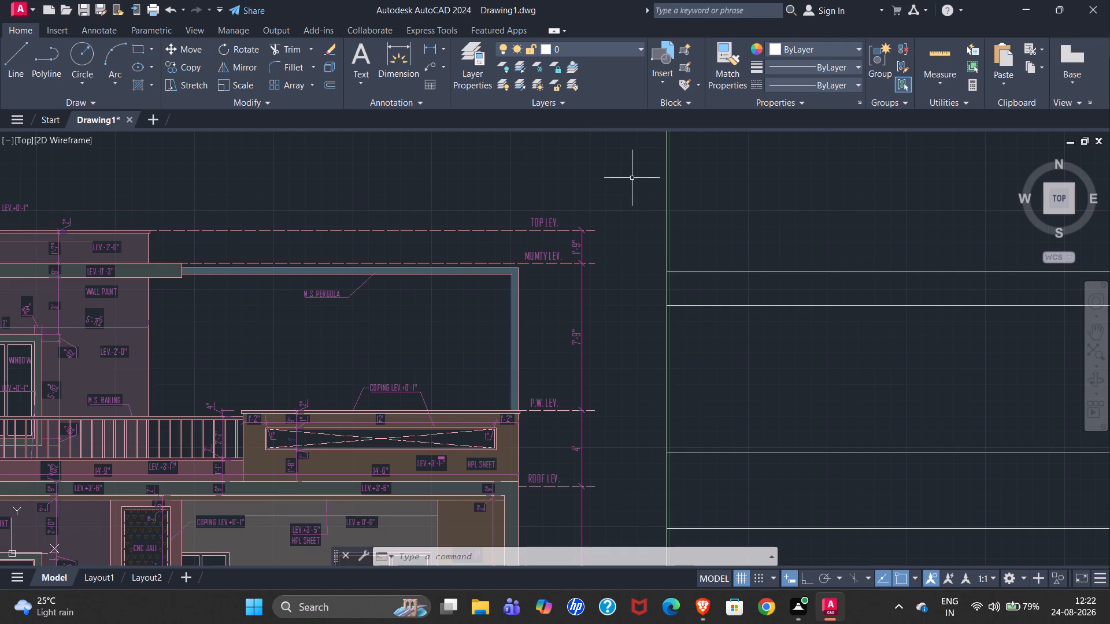
# Select the vertical construction line beside the reference elevation and examine the terrace railing and parapet details between the roof and P.W. levels.
pyautogui.click(665, 189)
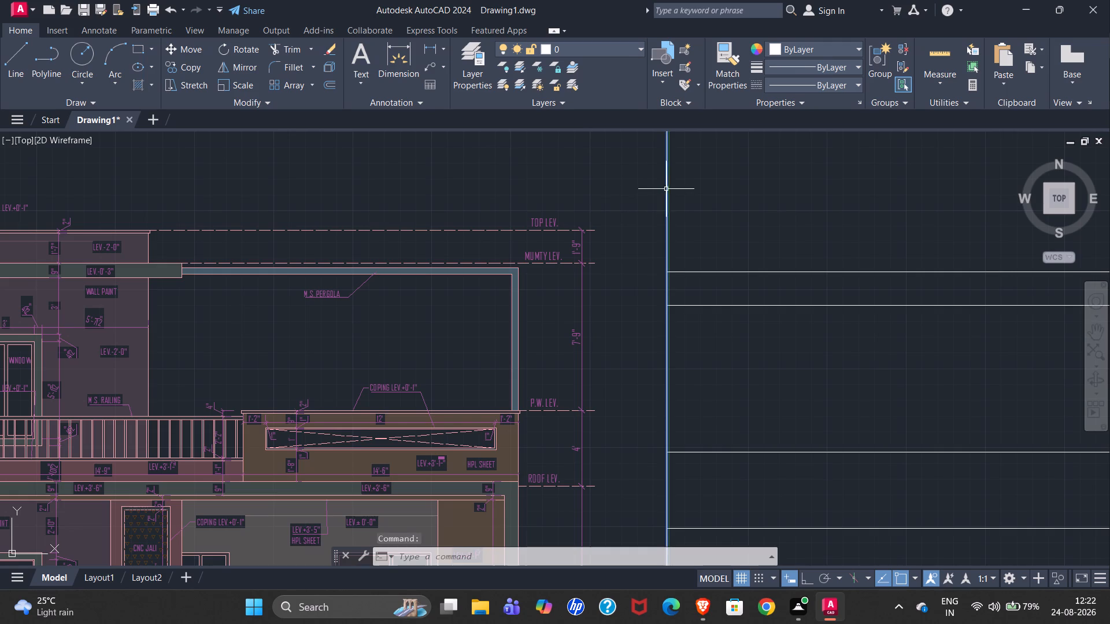
pyautogui.scroll(-3, 280, 424)
pyautogui.scroll(4, 343, 435)
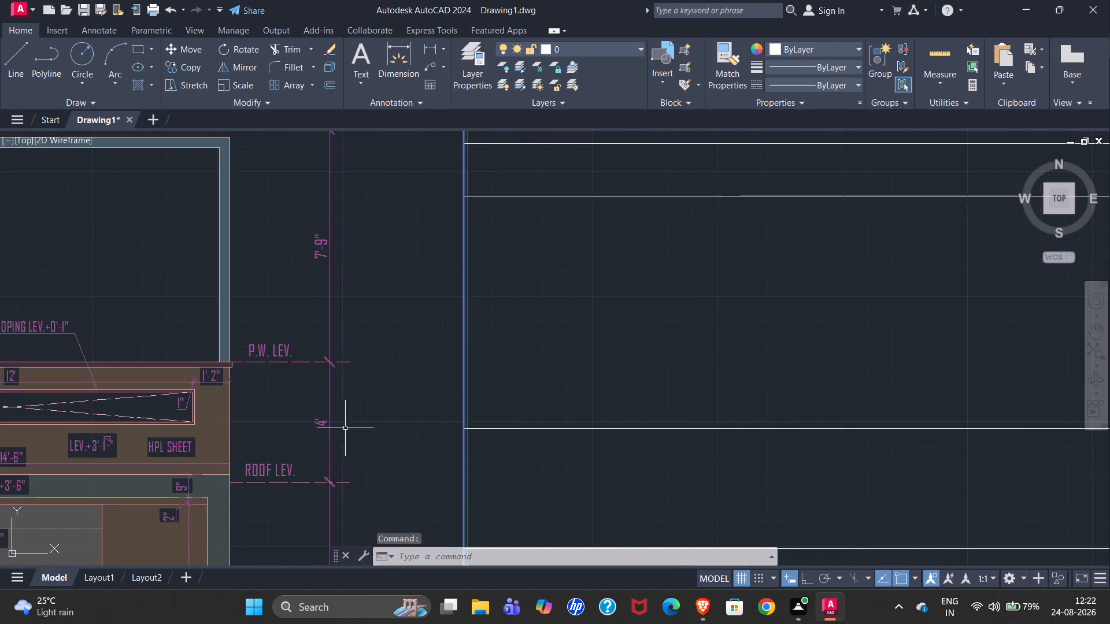
pyautogui.scroll(-2, 514, 342)
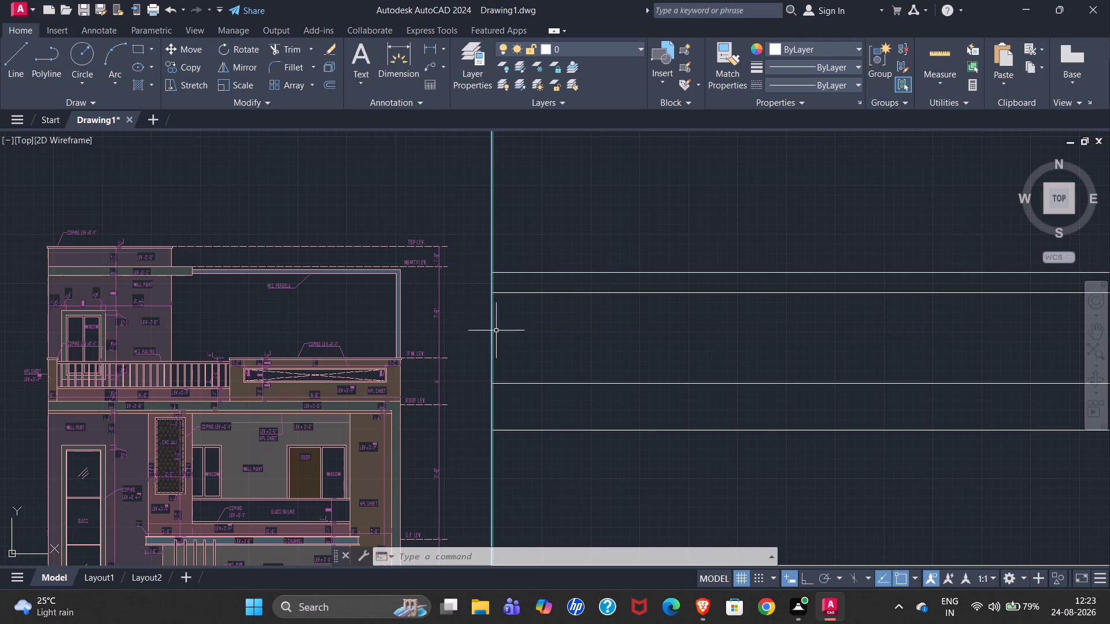
pyautogui.scroll(2, 94, 429)
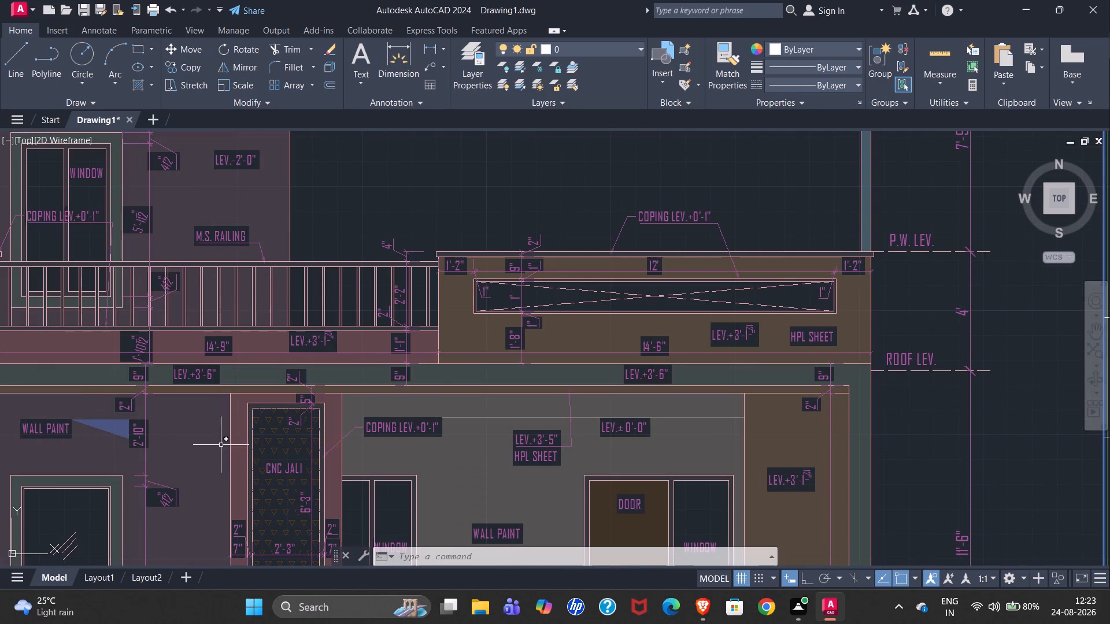
pyautogui.scroll(-2, 497, 299)
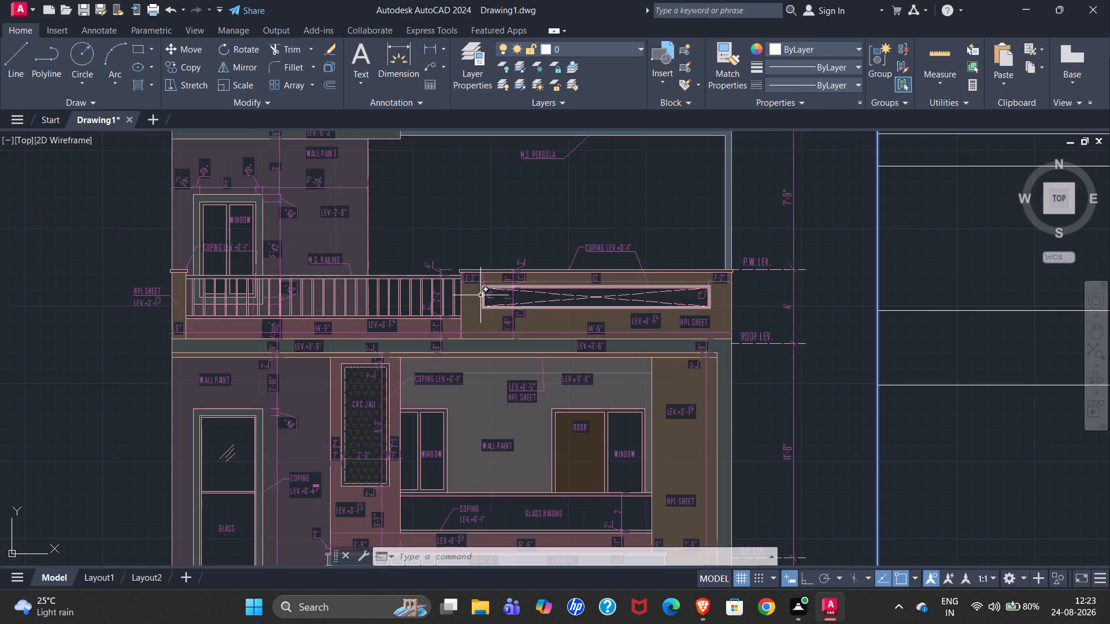
pyautogui.scroll(4, 297, 364)
pyautogui.scroll(-2, 136, 382)
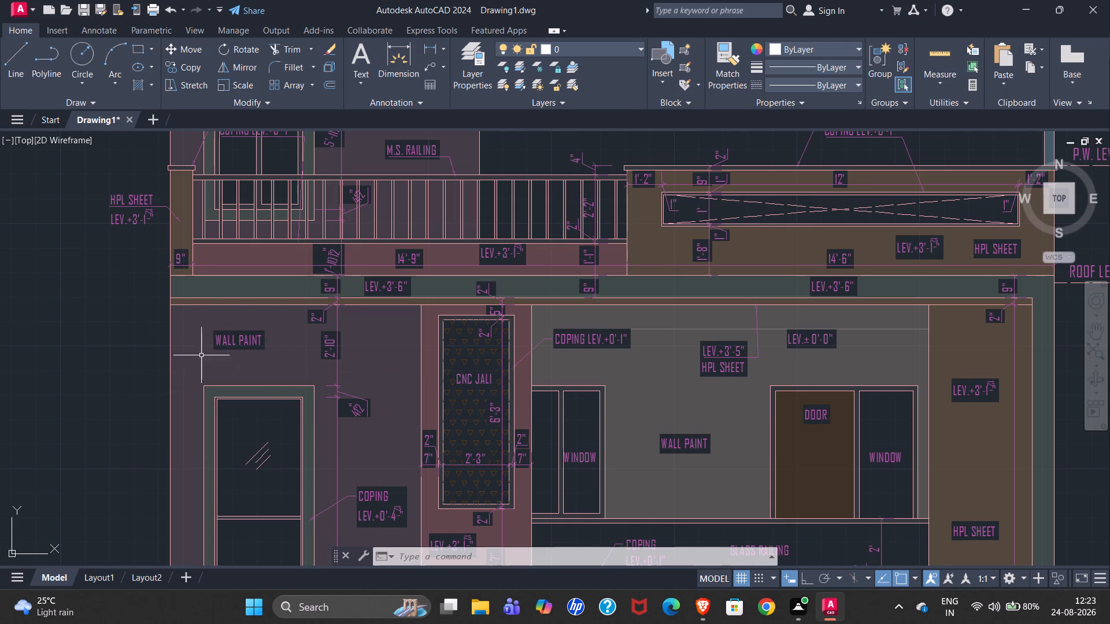
pyautogui.scroll(-2, 315, 365)
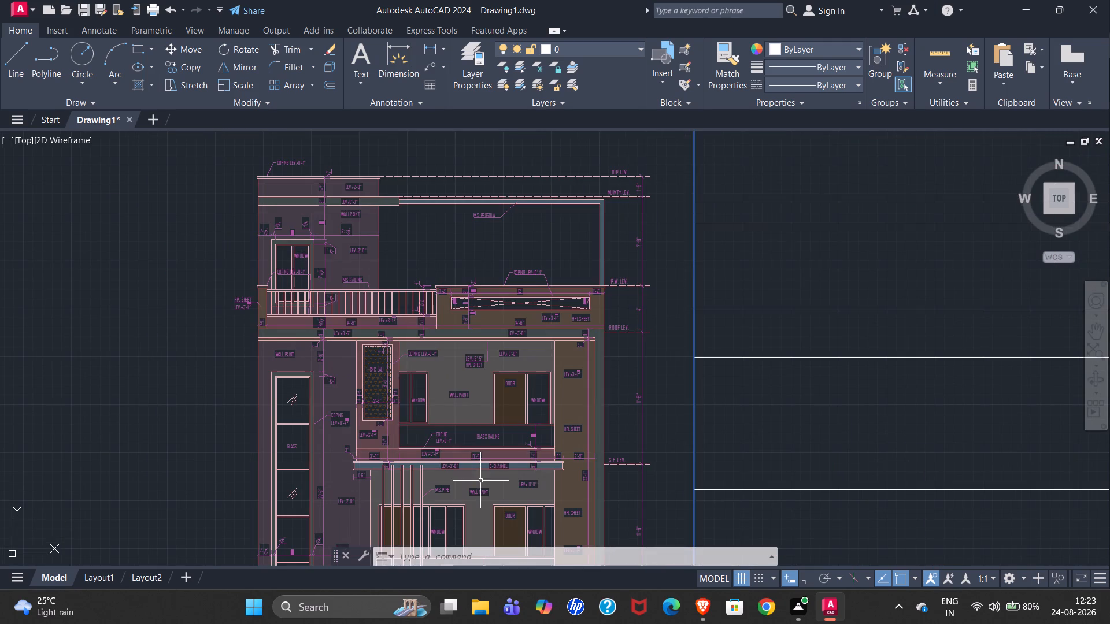
# Examine the C-channel band and glass railing dimensions at the second-floor level of the reference elevation.
pyautogui.scroll(4, 478, 477)
pyautogui.scroll(1, 490, 428)
pyautogui.scroll(-2, 546, 408)
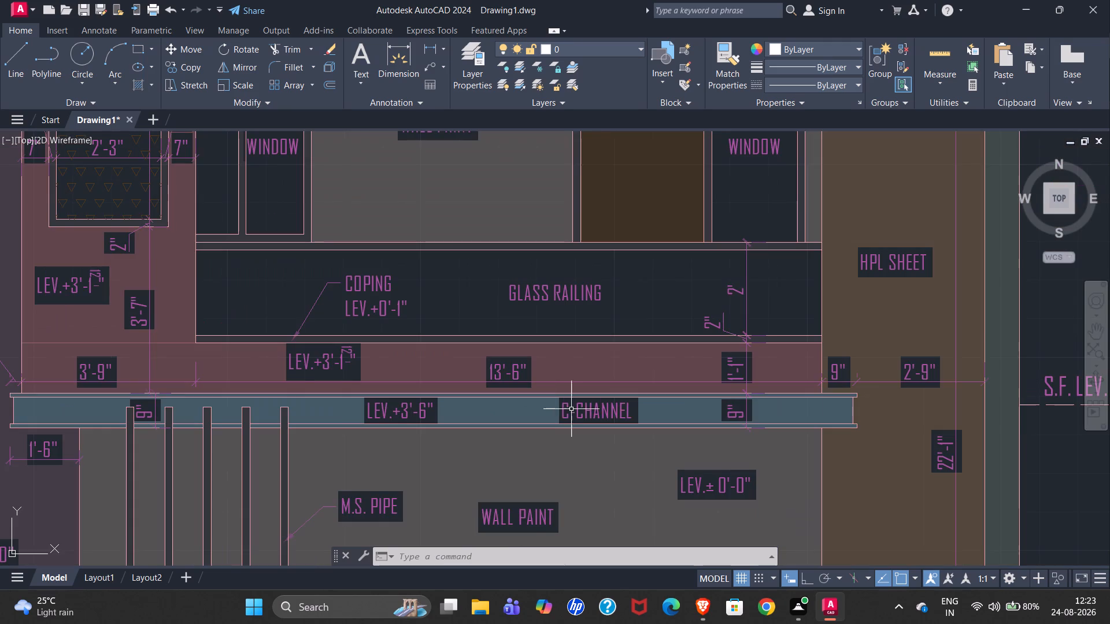
pyautogui.scroll(-2, 693, 404)
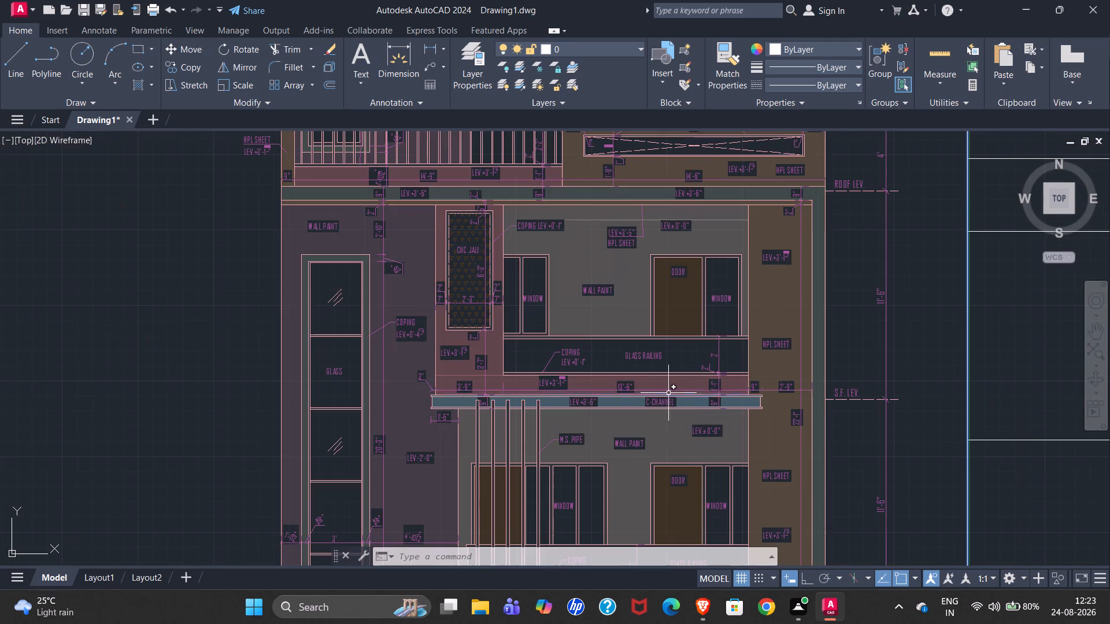
pyautogui.scroll(3, 594, 179)
pyautogui.scroll(-3, 486, 225)
pyautogui.scroll(-2, 402, 278)
# Examine the mumty wall, coping and M.S. pergola details between the P.W. and top levels of the reference elevation.
pyautogui.scroll(3, 386, 156)
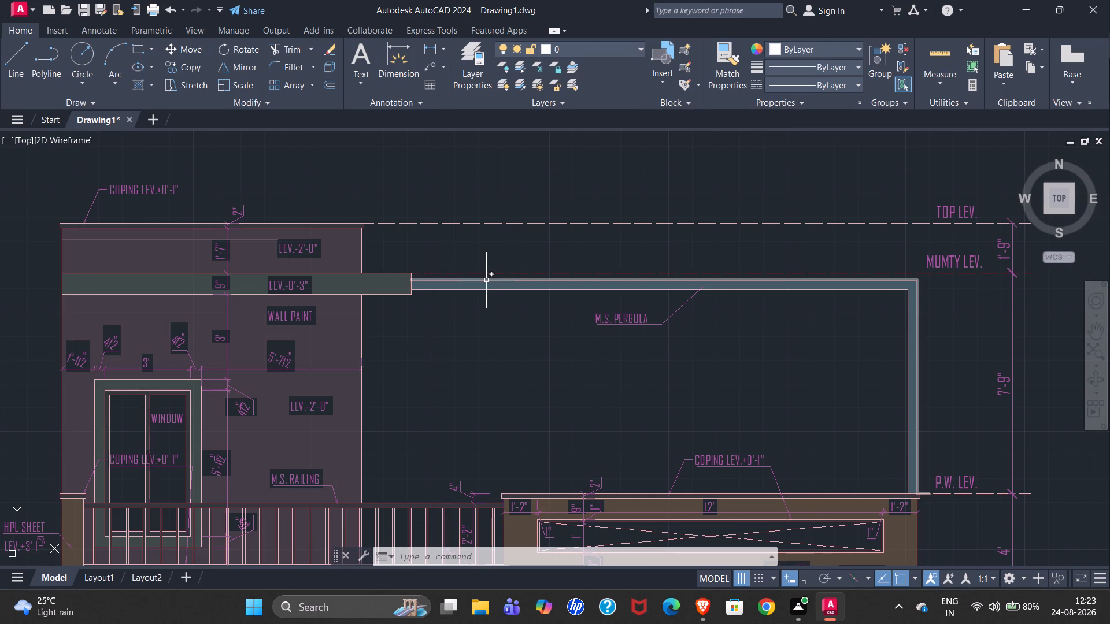
pyautogui.scroll(4, 490, 286)
pyautogui.scroll(-3, 414, 339)
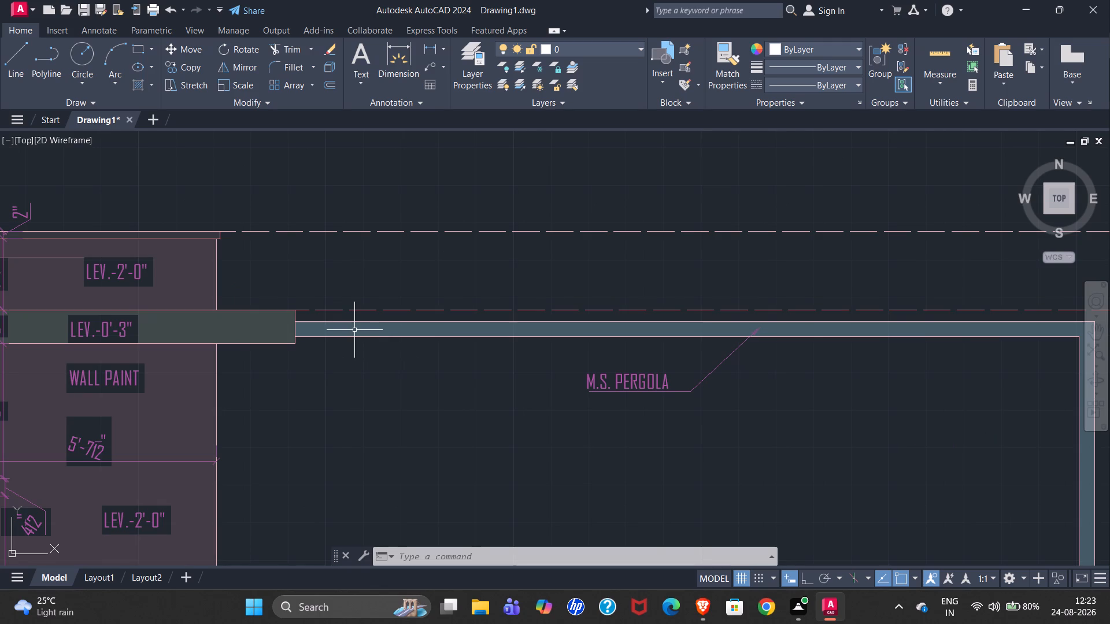
pyautogui.scroll(-2, 398, 330)
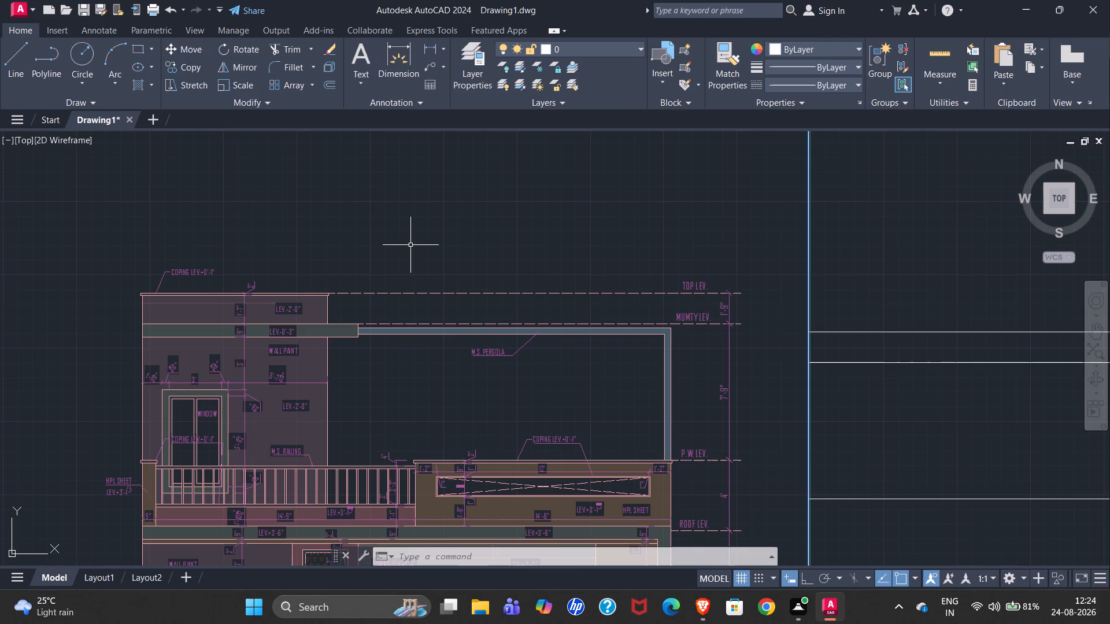
pyautogui.scroll(-2, 160, 369)
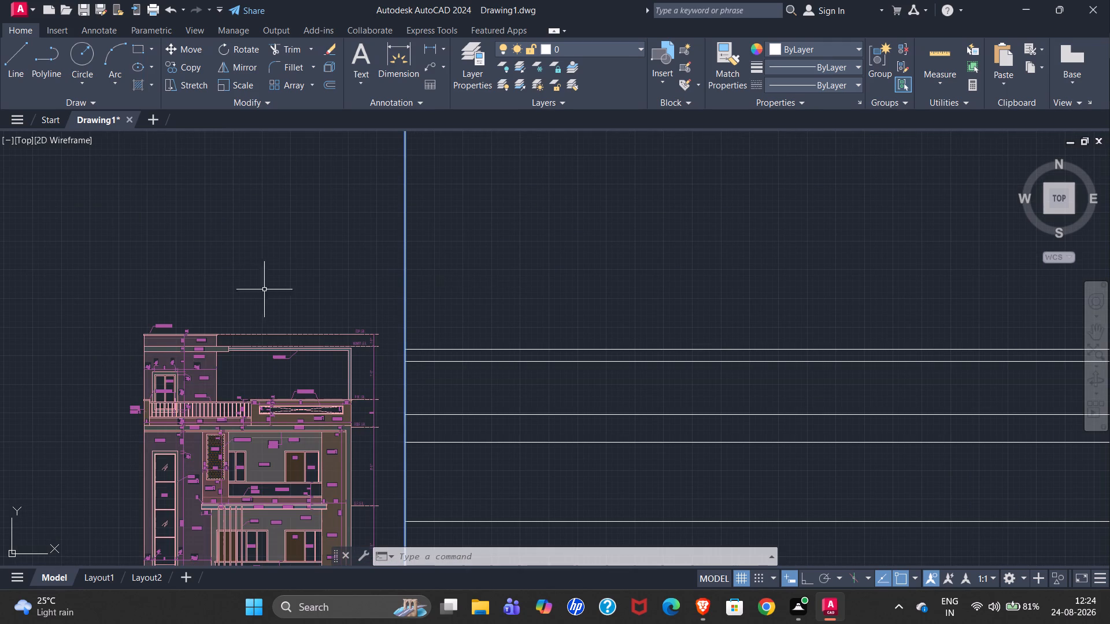
pyautogui.scroll(3, 186, 358)
pyautogui.scroll(-3, 225, 322)
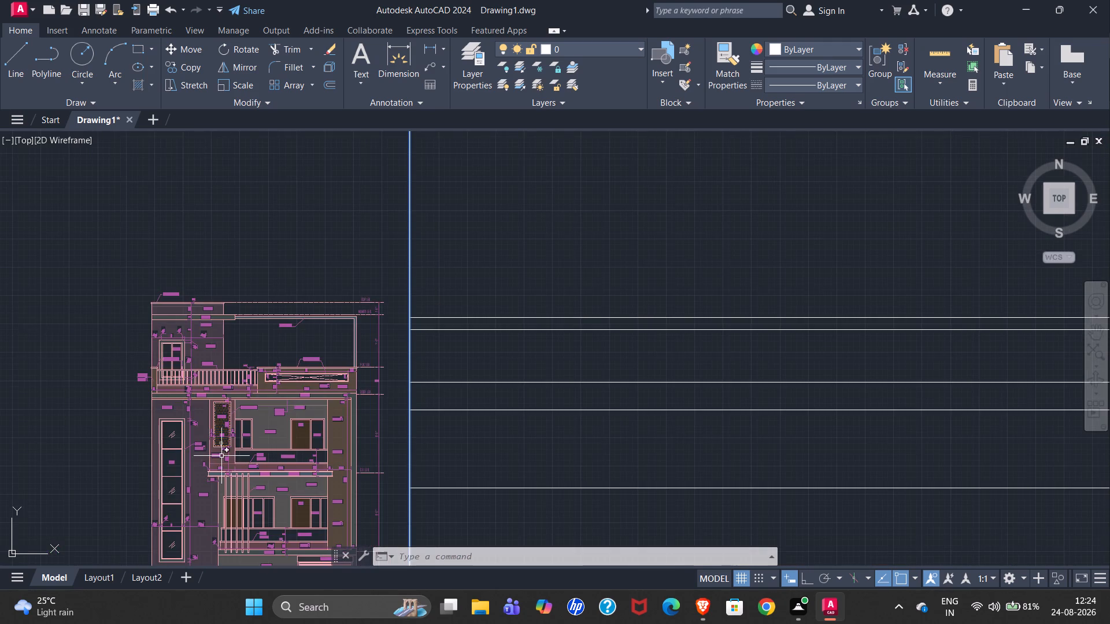
# Examine the reference elevation's M.S. railing, roof slab band and CNC jali dimensions and level notes around the roof level.
pyautogui.scroll(4, 223, 456)
pyautogui.scroll(-1, 219, 377)
pyautogui.scroll(-1, 395, 329)
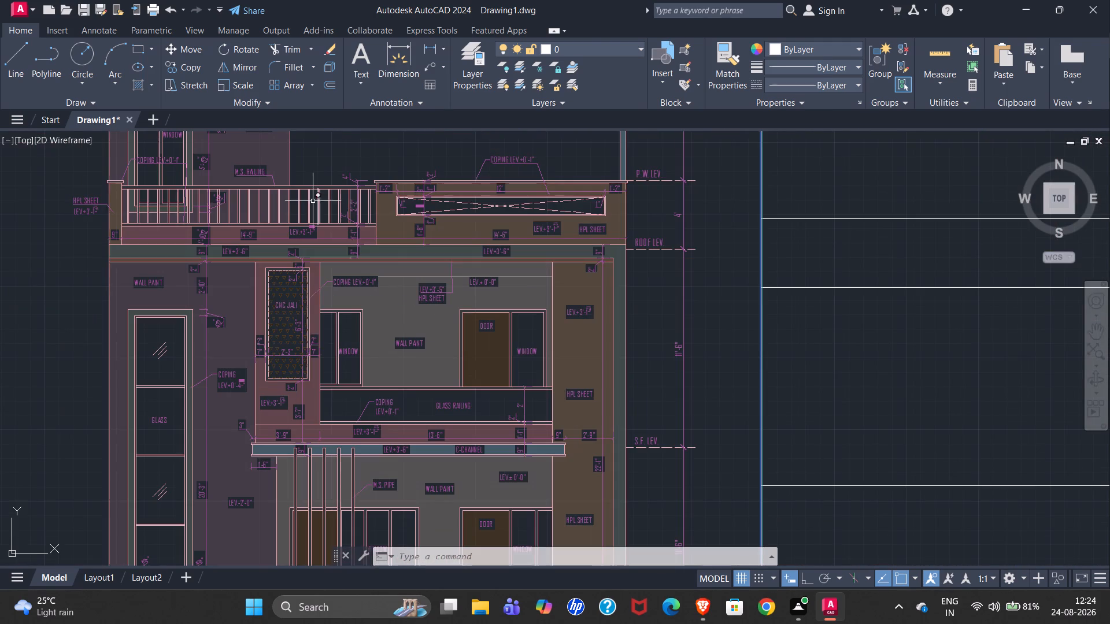
pyautogui.scroll(3, 308, 178)
pyautogui.scroll(-2, 331, 192)
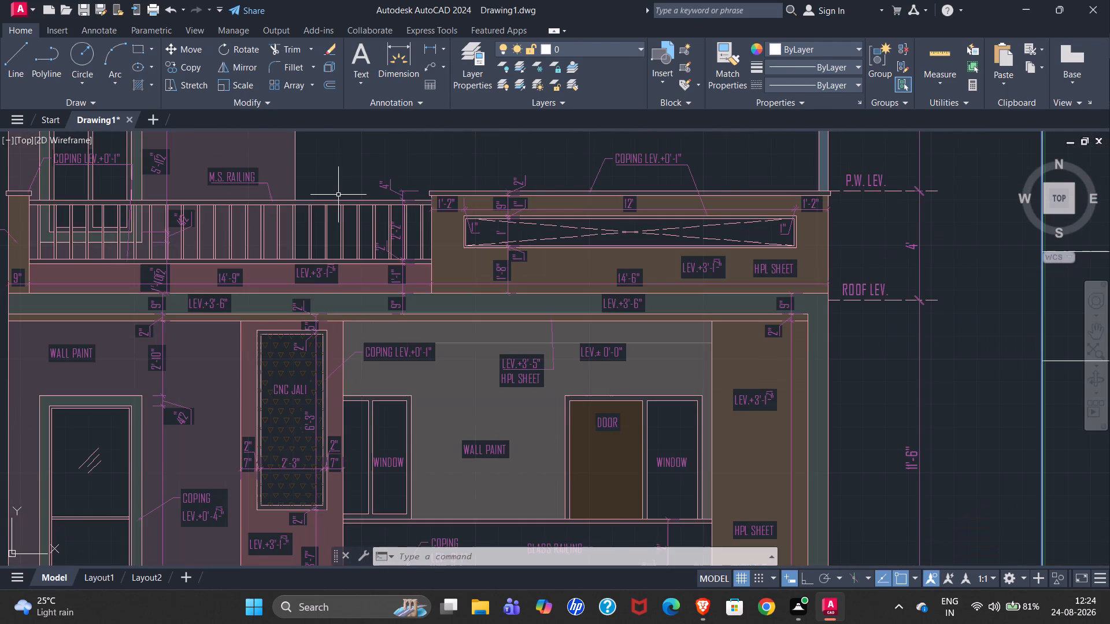
pyautogui.scroll(-1, 344, 196)
pyautogui.scroll(3, 314, 237)
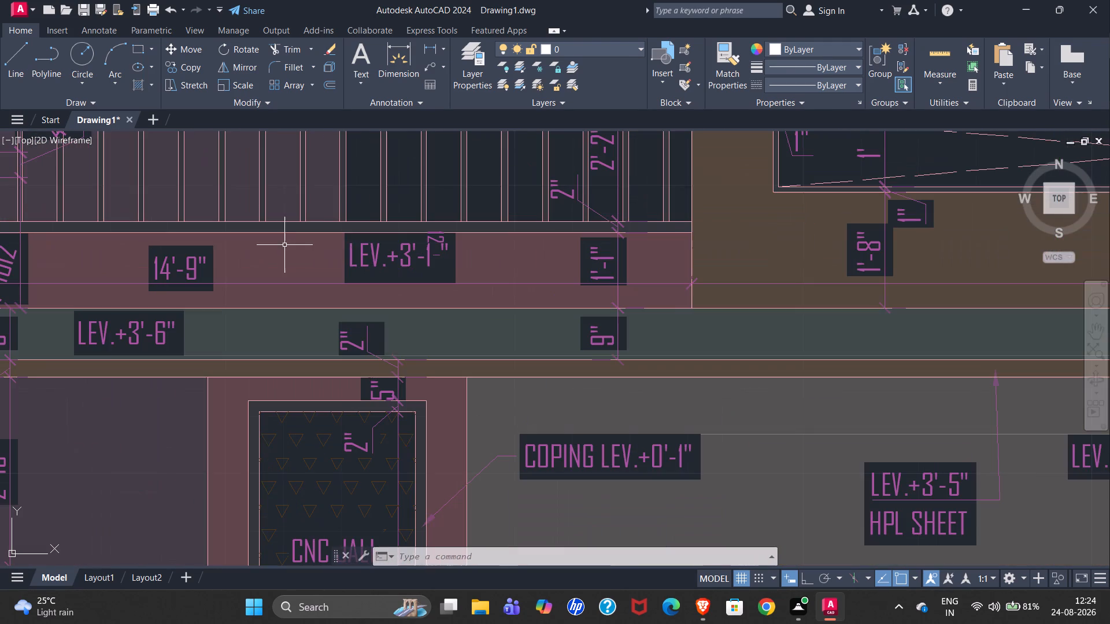
pyautogui.scroll(-2, 394, 262)
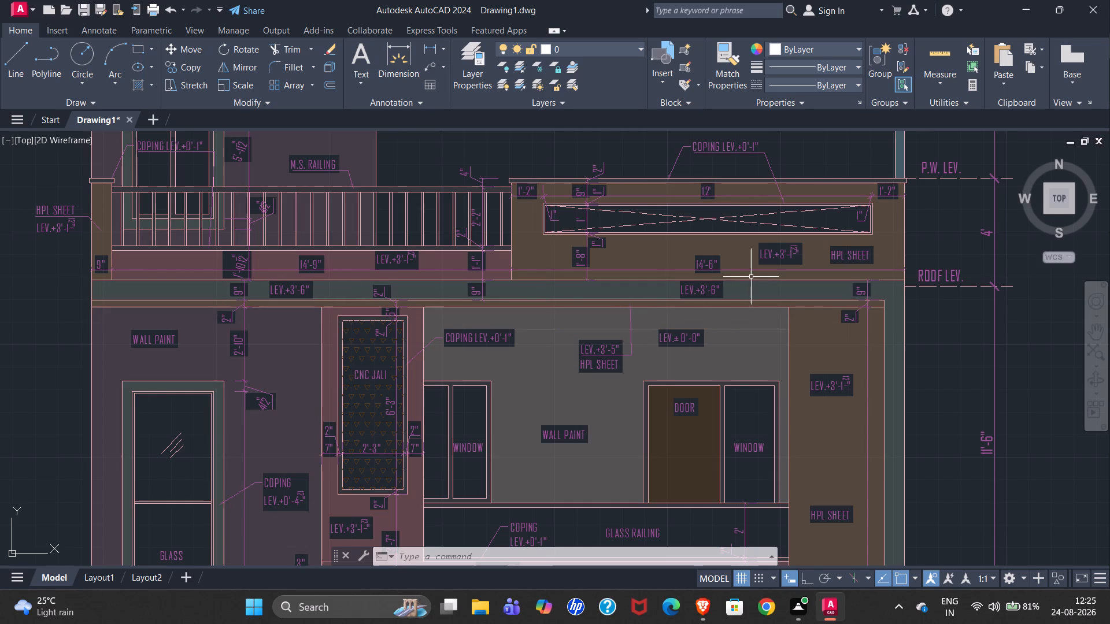
pyautogui.scroll(-2, 328, 265)
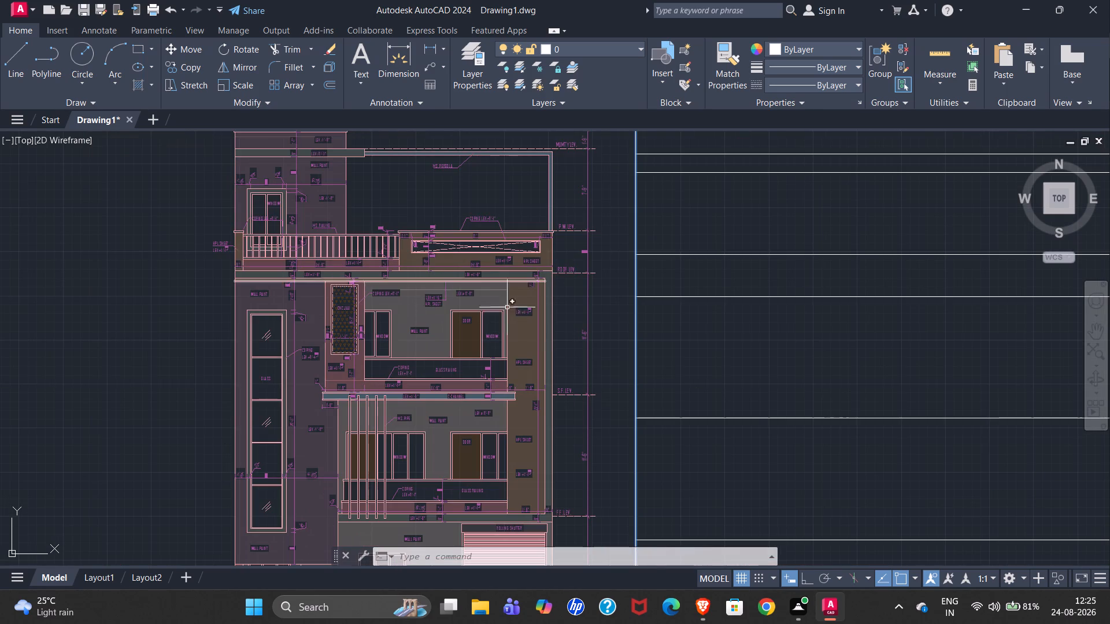
# Examine the reference elevation's glass railings, C-channel, M.S. pipes, doors and windows from the second-floor level down to the first-floor level.
pyautogui.scroll(2, 293, 388)
pyautogui.scroll(2, 644, 378)
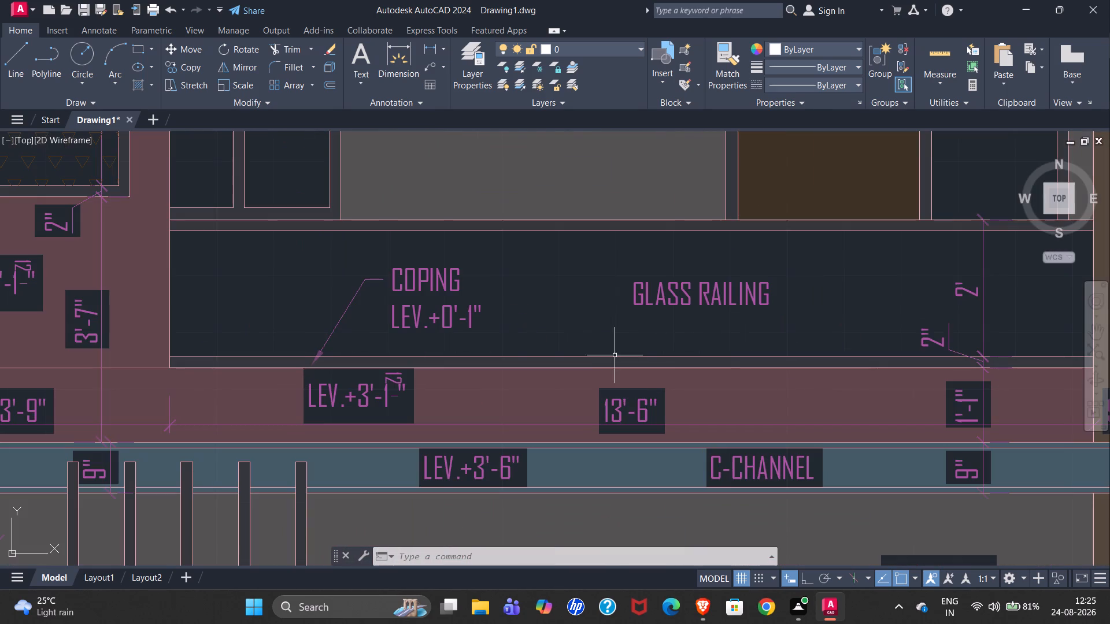
pyautogui.scroll(-2, 436, 324)
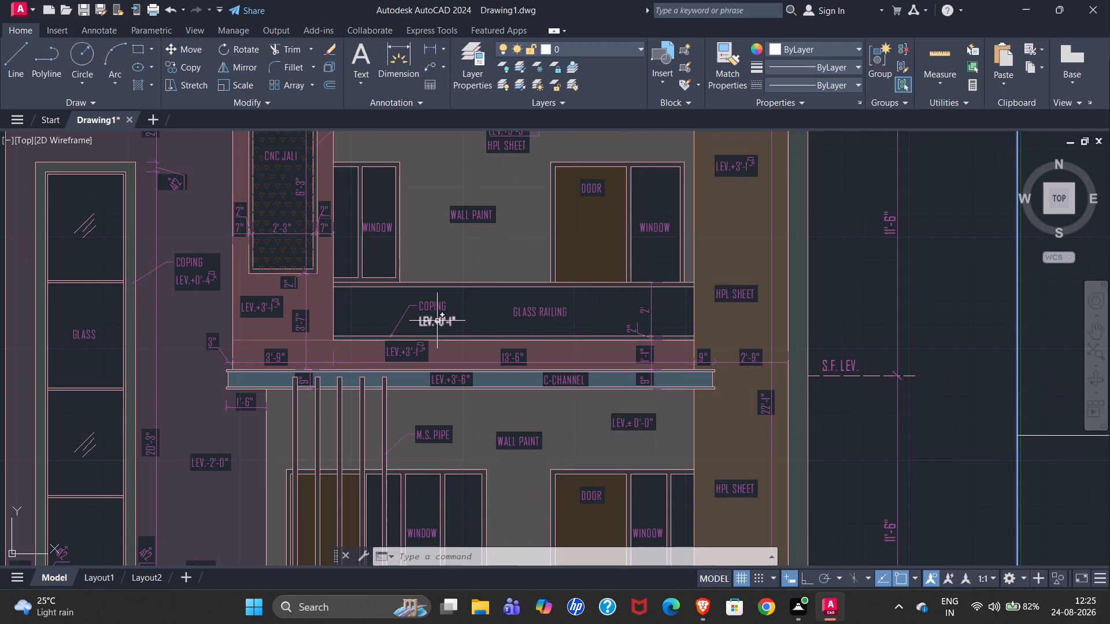
pyautogui.scroll(-1, 443, 316)
pyautogui.scroll(4, 355, 460)
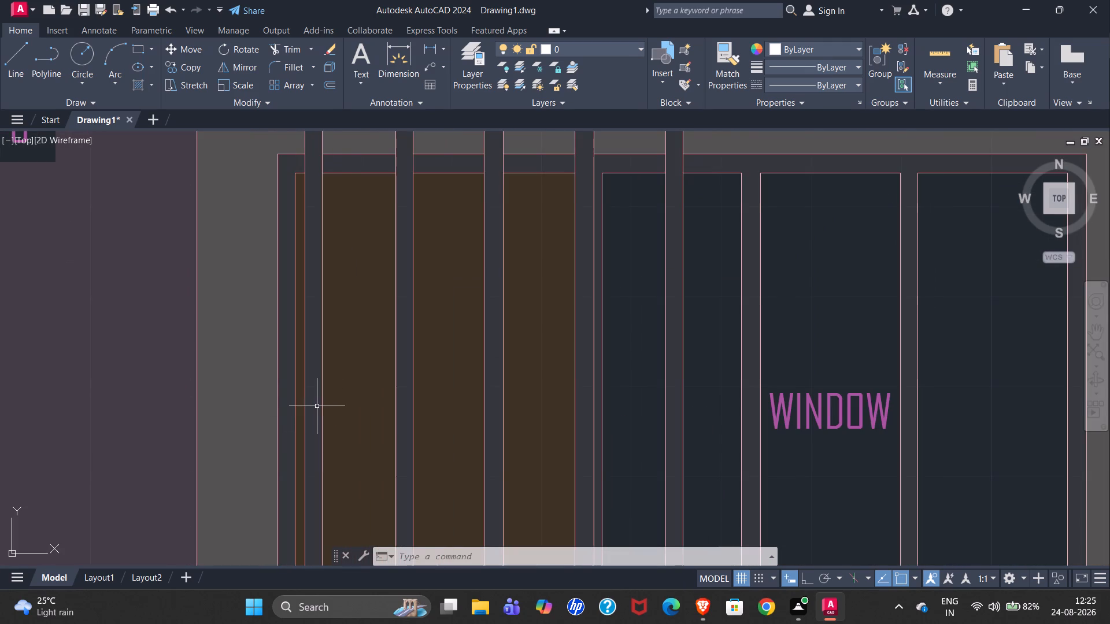
pyautogui.scroll(-2, 310, 277)
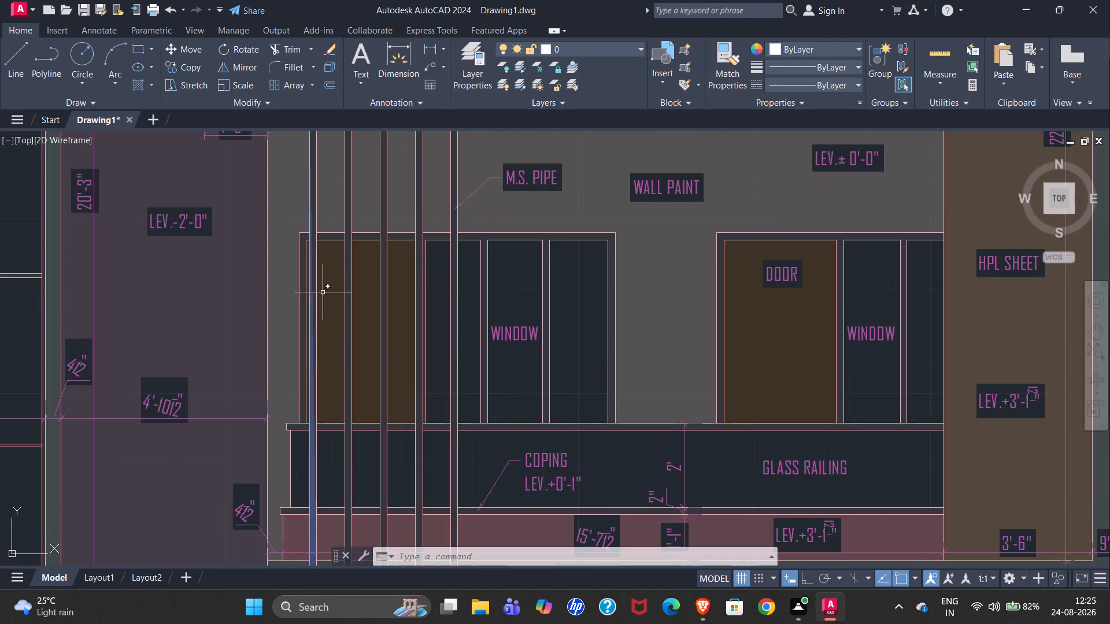
pyautogui.scroll(-1, 357, 289)
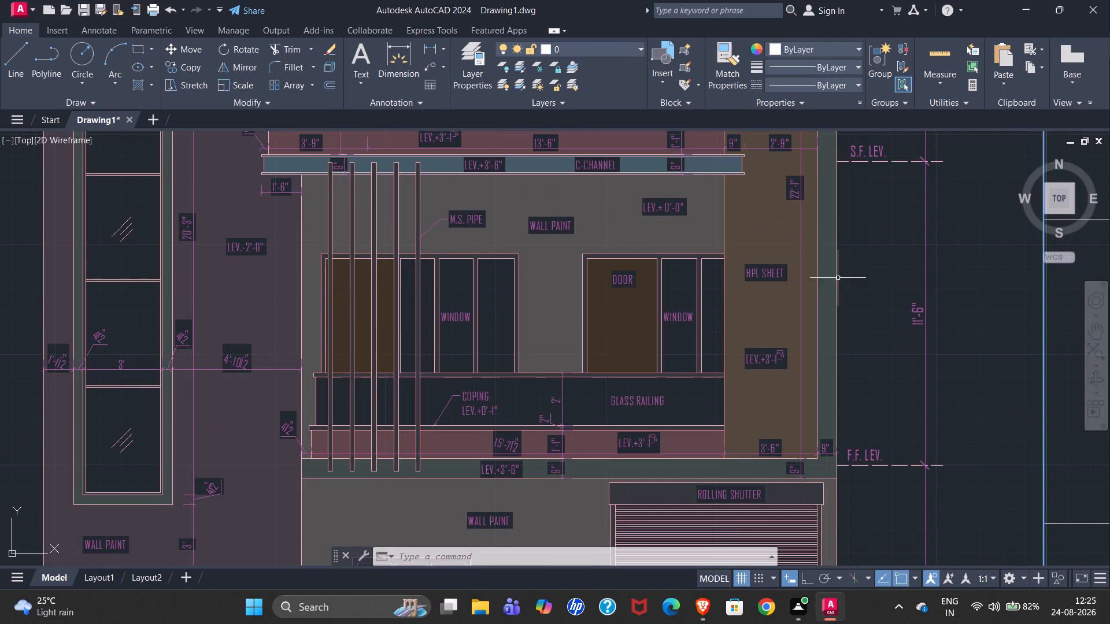
pyautogui.scroll(-1, 328, 347)
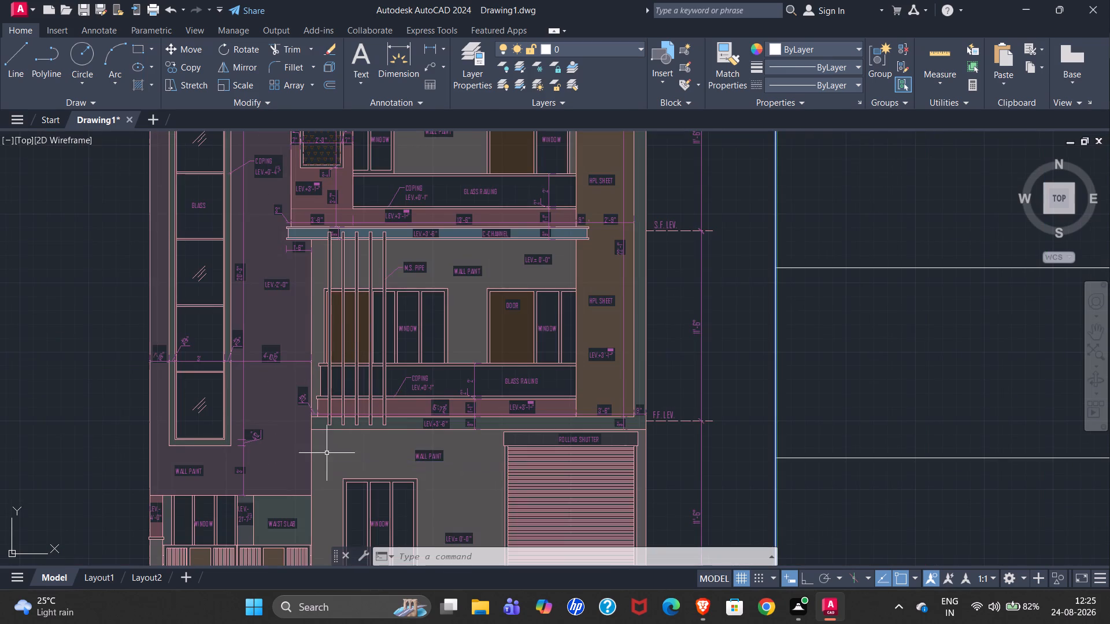
pyautogui.scroll(1, 325, 451)
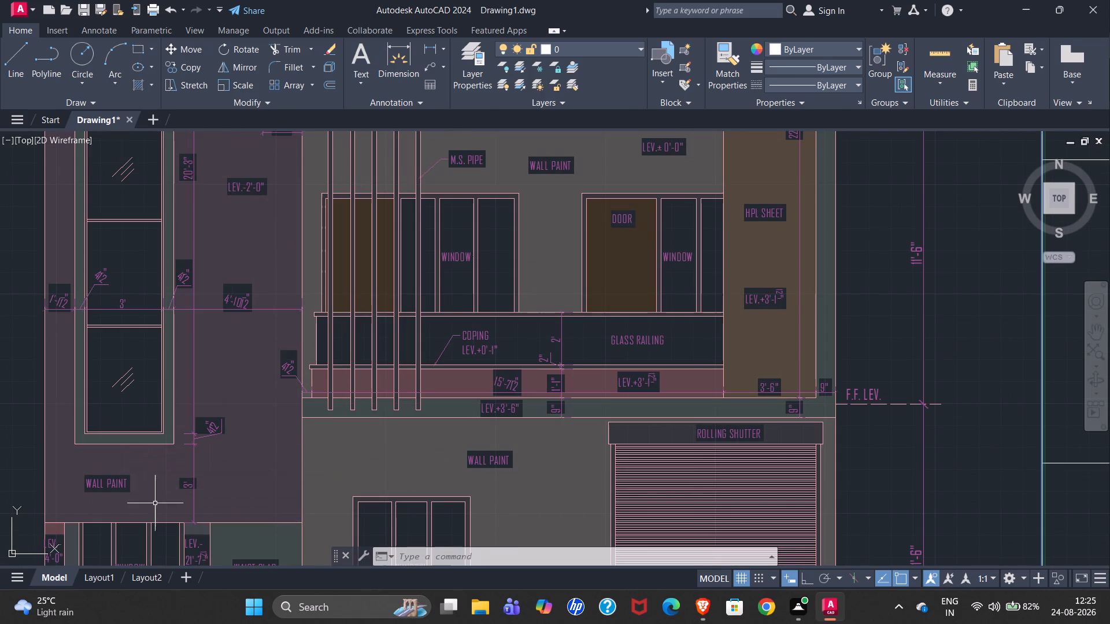
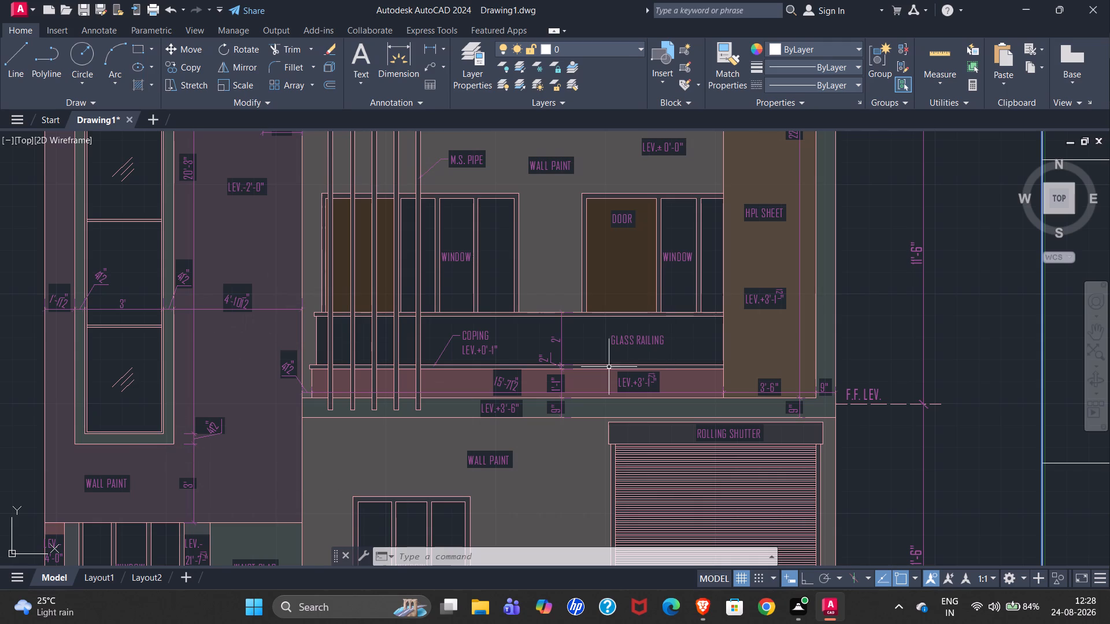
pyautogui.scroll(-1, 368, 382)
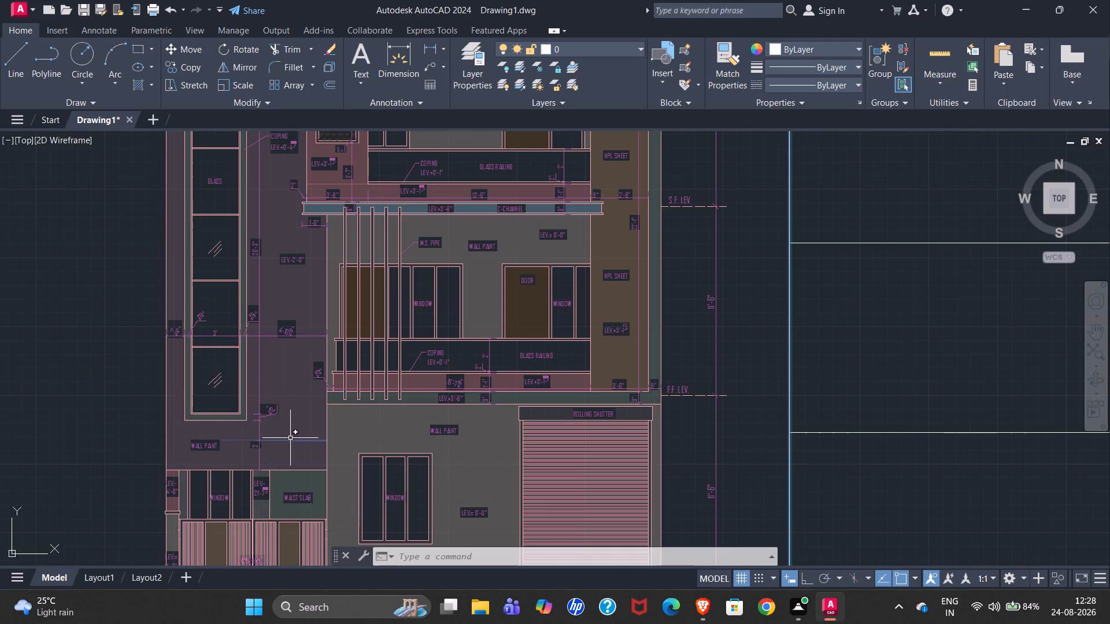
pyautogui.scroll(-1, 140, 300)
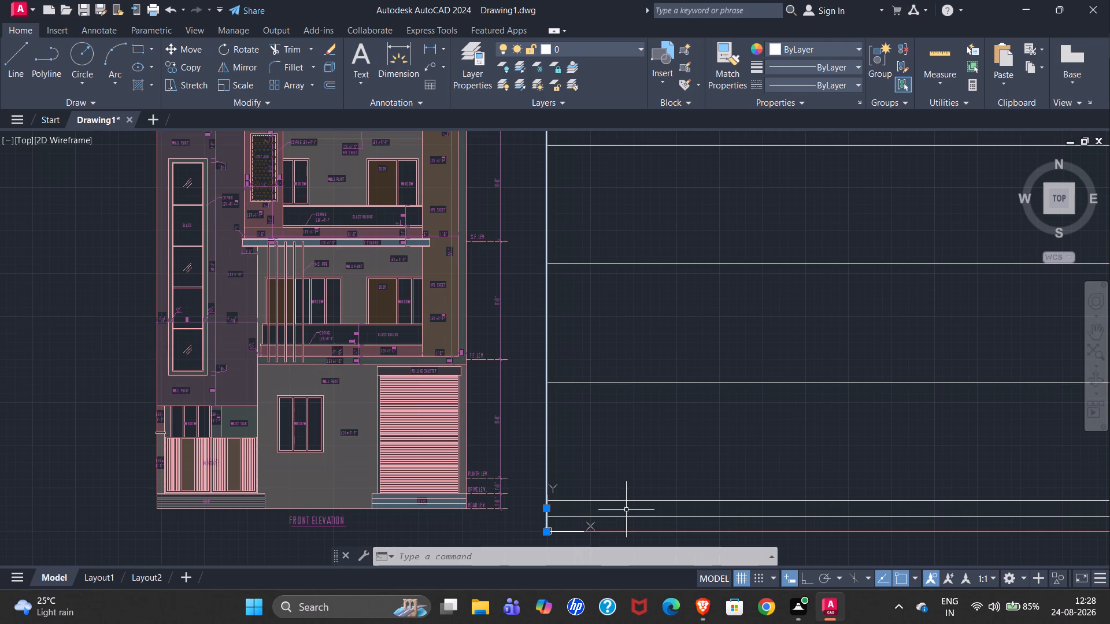
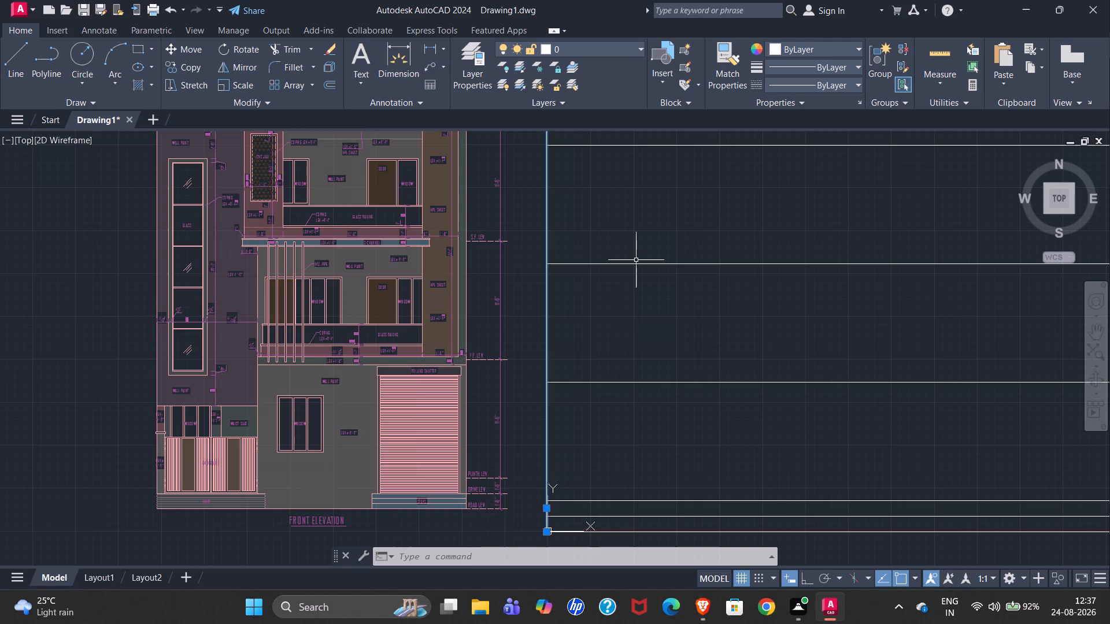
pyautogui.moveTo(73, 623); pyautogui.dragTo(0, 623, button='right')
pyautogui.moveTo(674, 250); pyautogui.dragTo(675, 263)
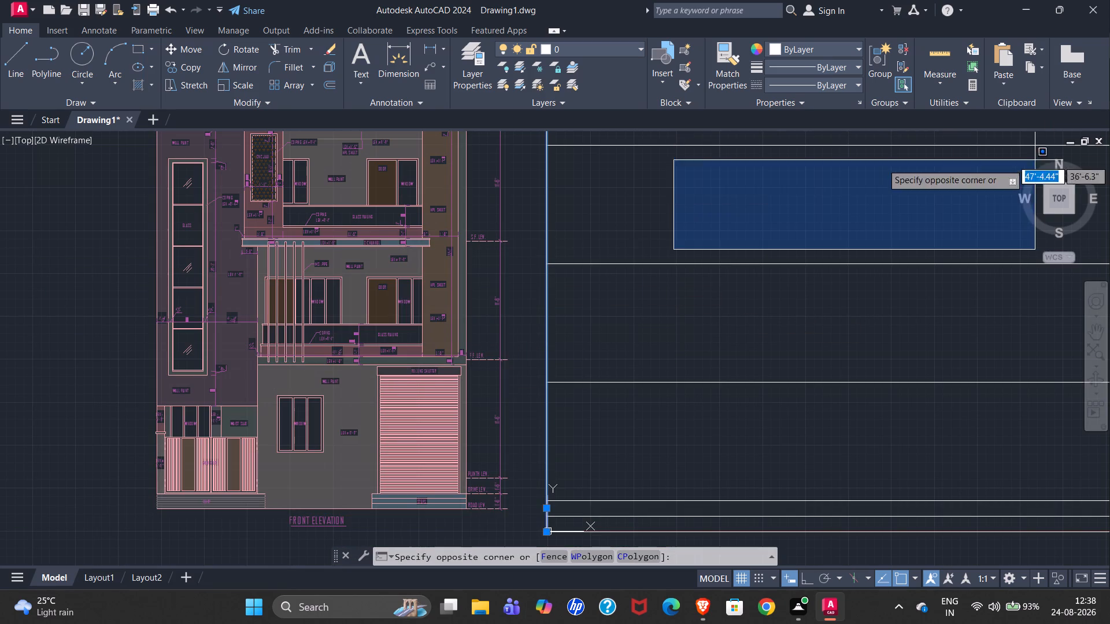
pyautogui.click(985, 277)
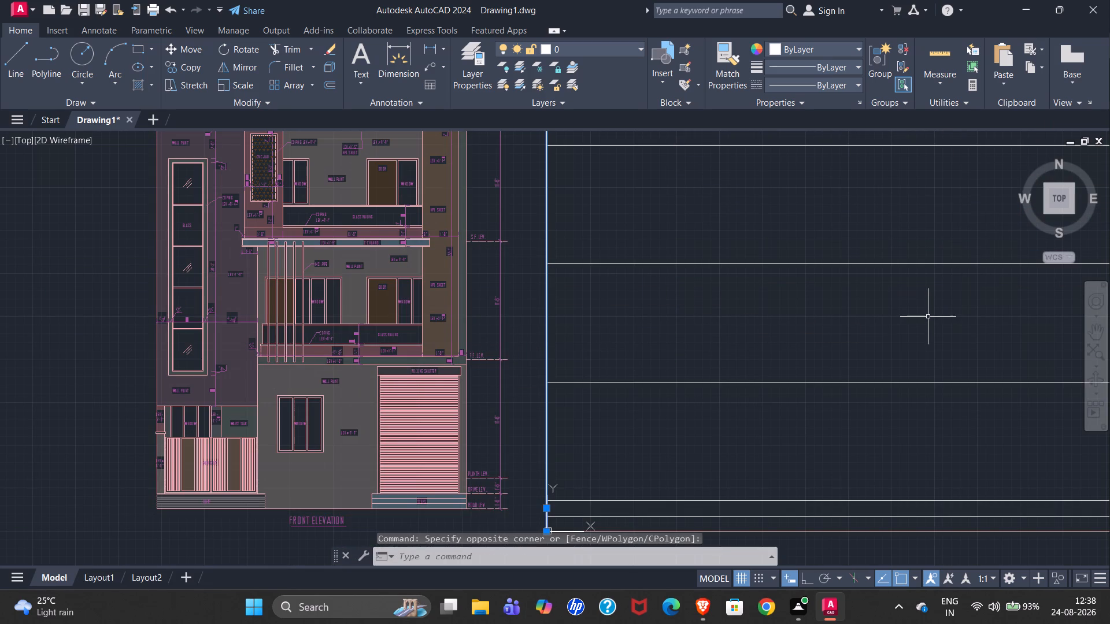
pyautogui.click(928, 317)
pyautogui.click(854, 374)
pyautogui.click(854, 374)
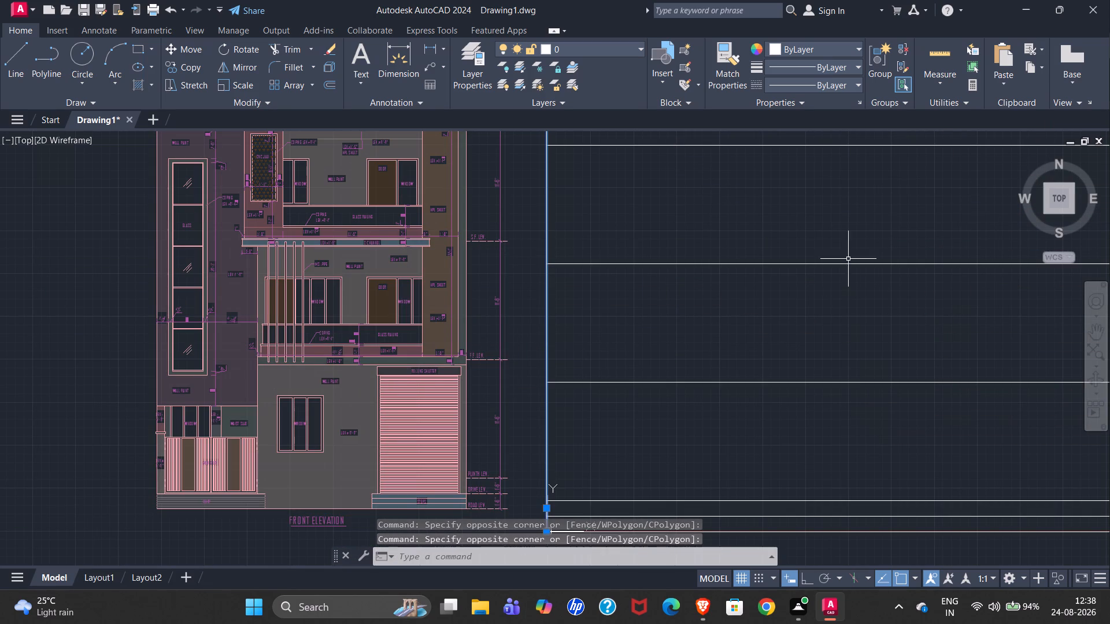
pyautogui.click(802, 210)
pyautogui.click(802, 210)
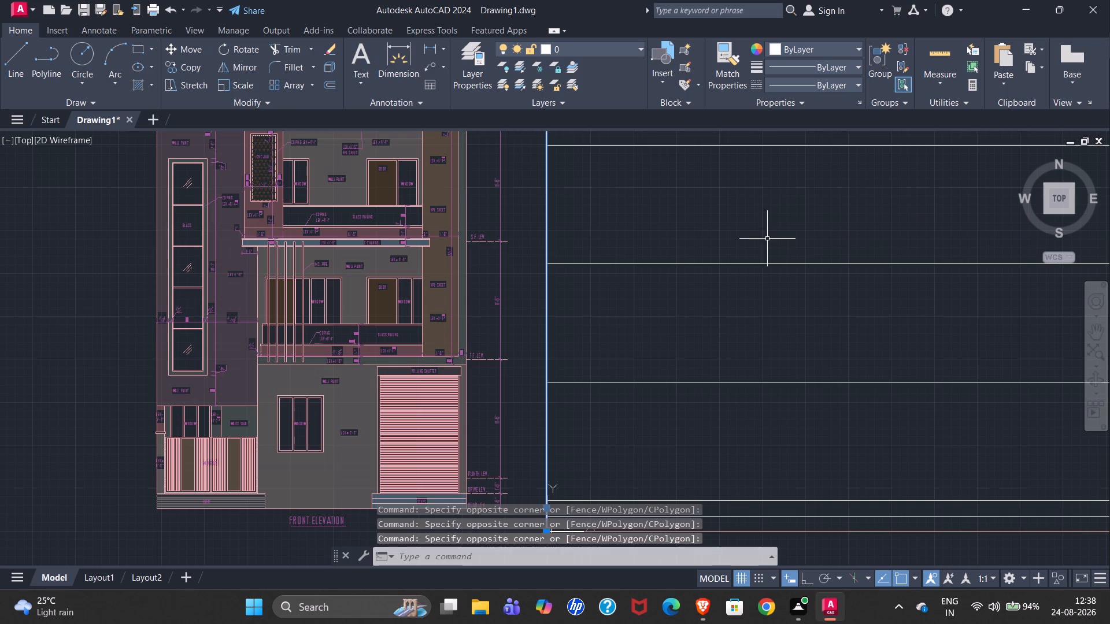
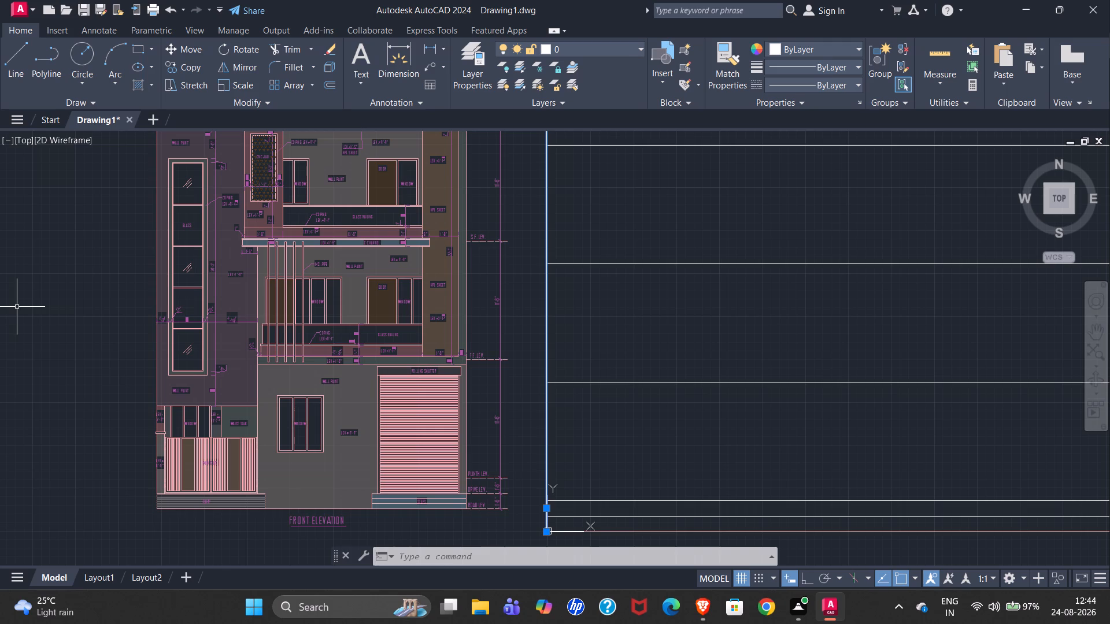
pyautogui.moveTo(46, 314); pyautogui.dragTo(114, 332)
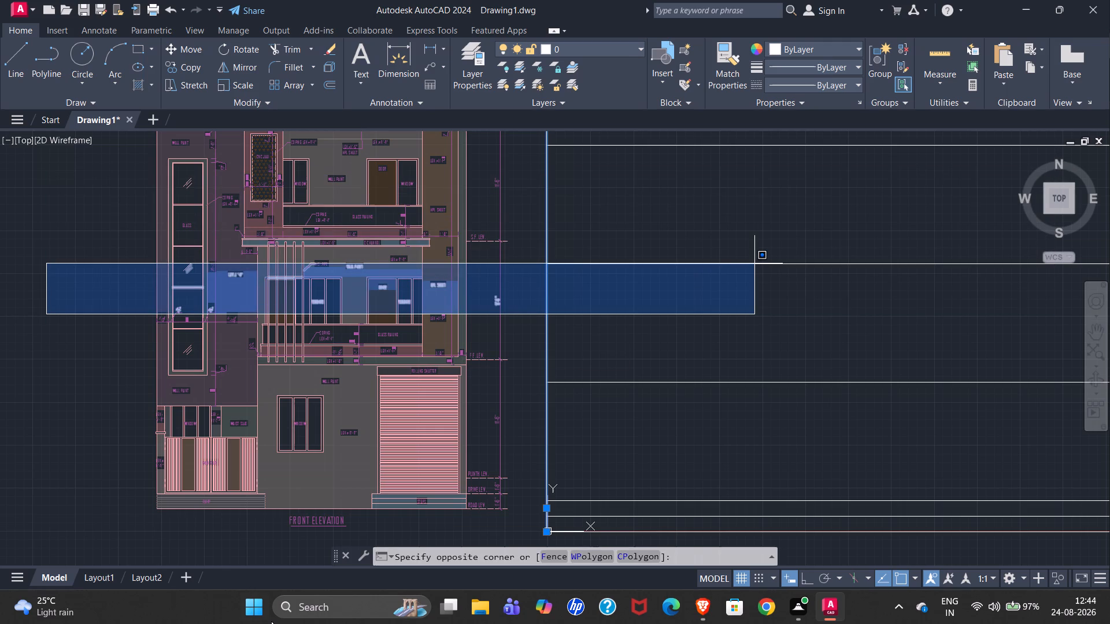
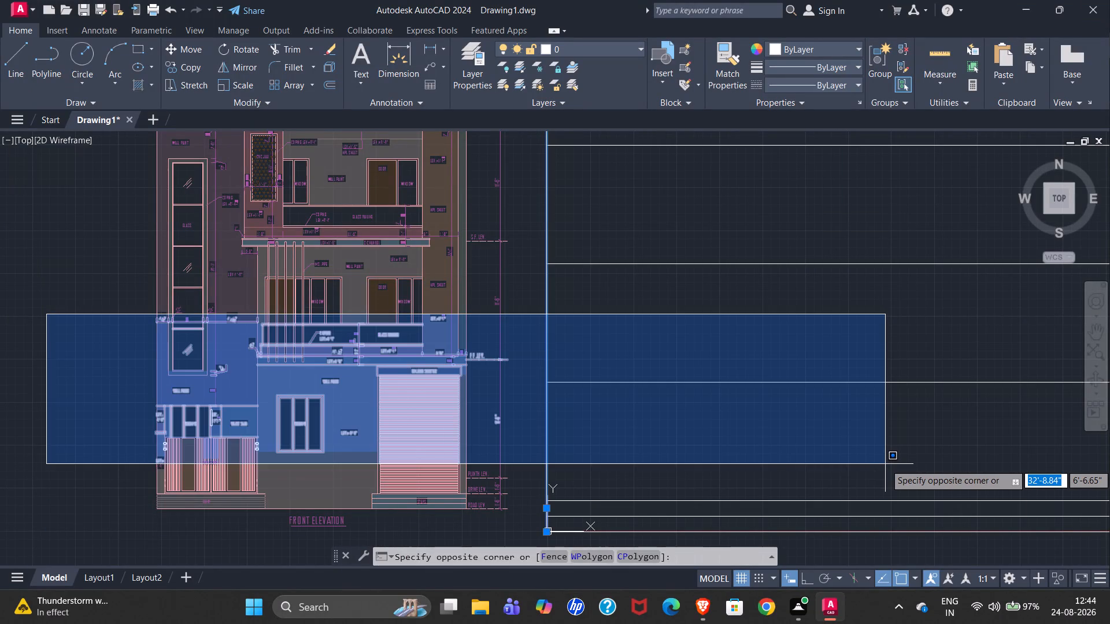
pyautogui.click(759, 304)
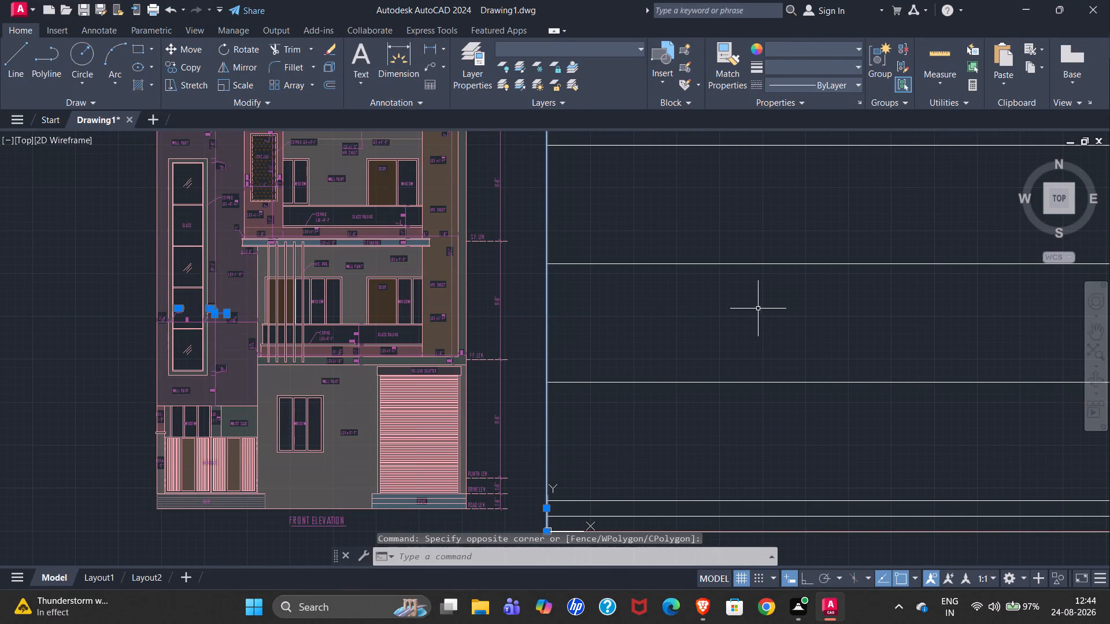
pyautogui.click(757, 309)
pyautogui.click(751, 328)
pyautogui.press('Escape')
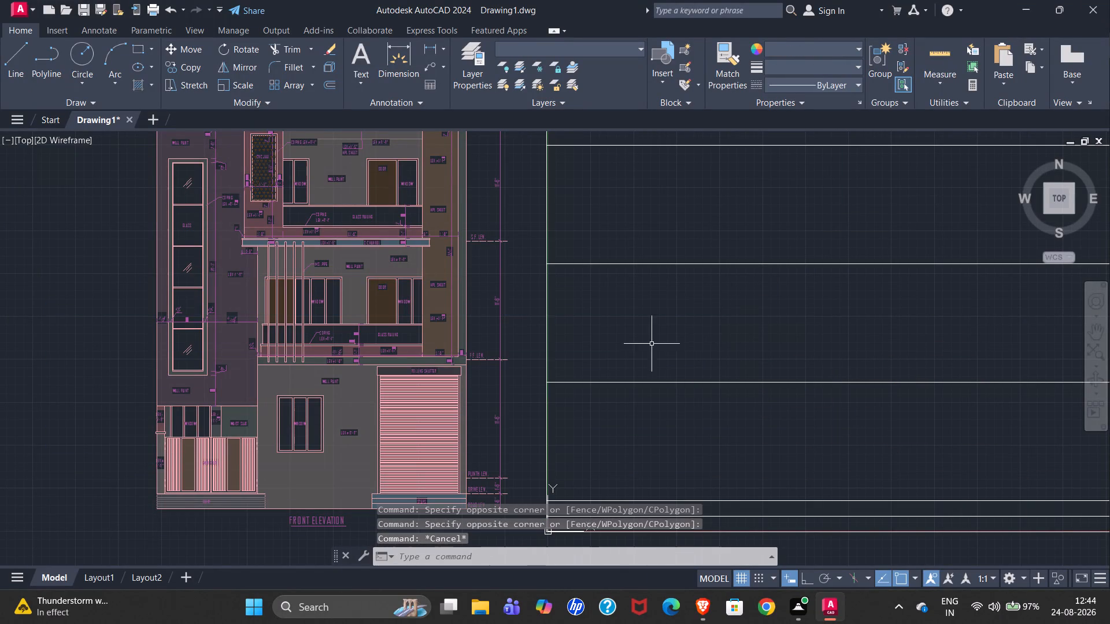
# Compare the reference elevation's first-floor facade and its roof, parapet, mumty and top levels with the laid-out level lines.
pyautogui.scroll(4, 100, 348)
pyautogui.scroll(-3, 2, 363)
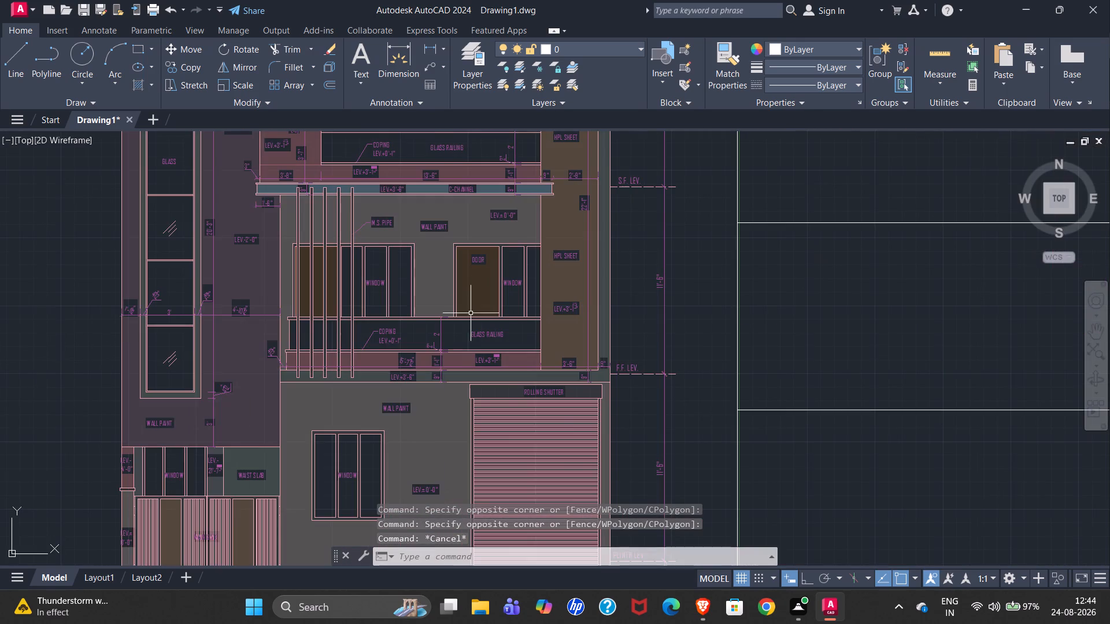
pyautogui.scroll(-3, 443, 350)
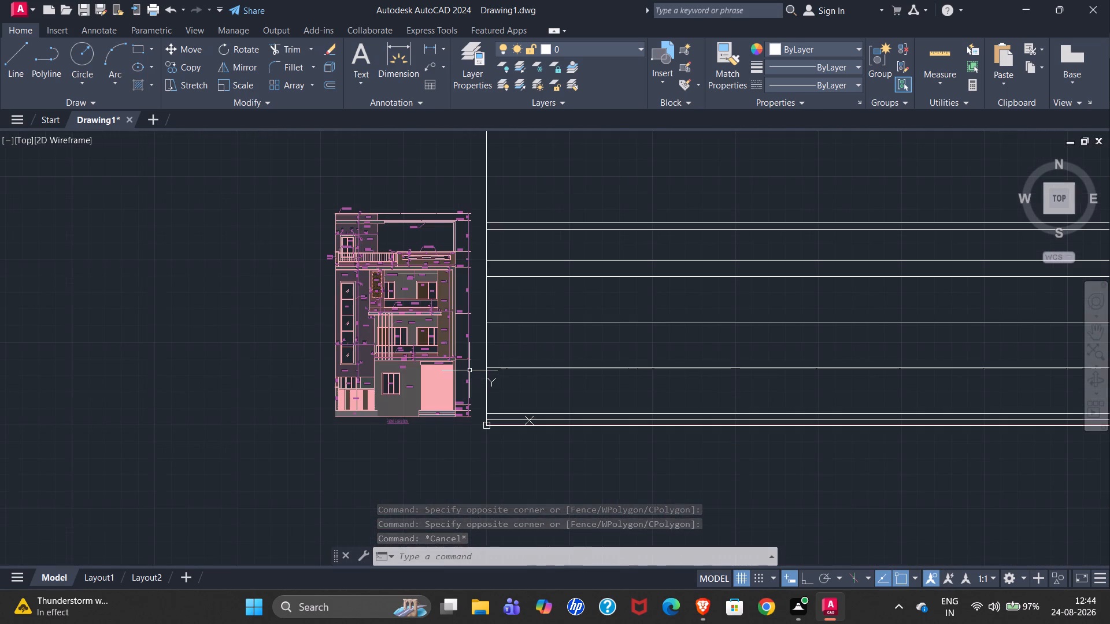
pyautogui.scroll(3, 462, 206)
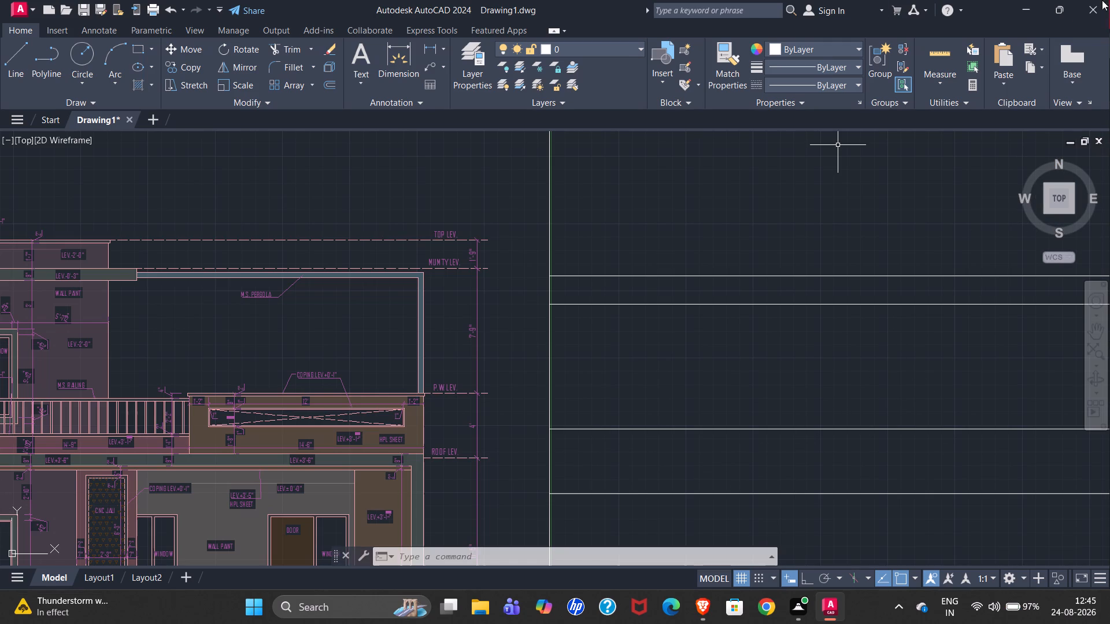
pyautogui.scroll(-3, 445, 172)
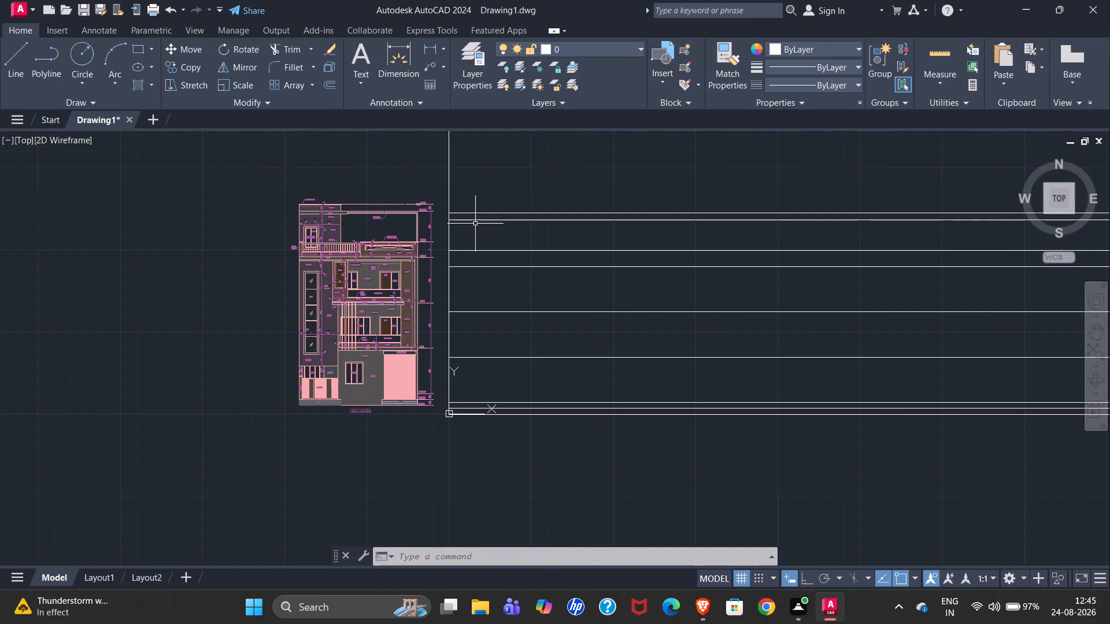
pyautogui.scroll(4, 409, 439)
pyautogui.scroll(-1, 295, 366)
pyautogui.scroll(-1, 222, 380)
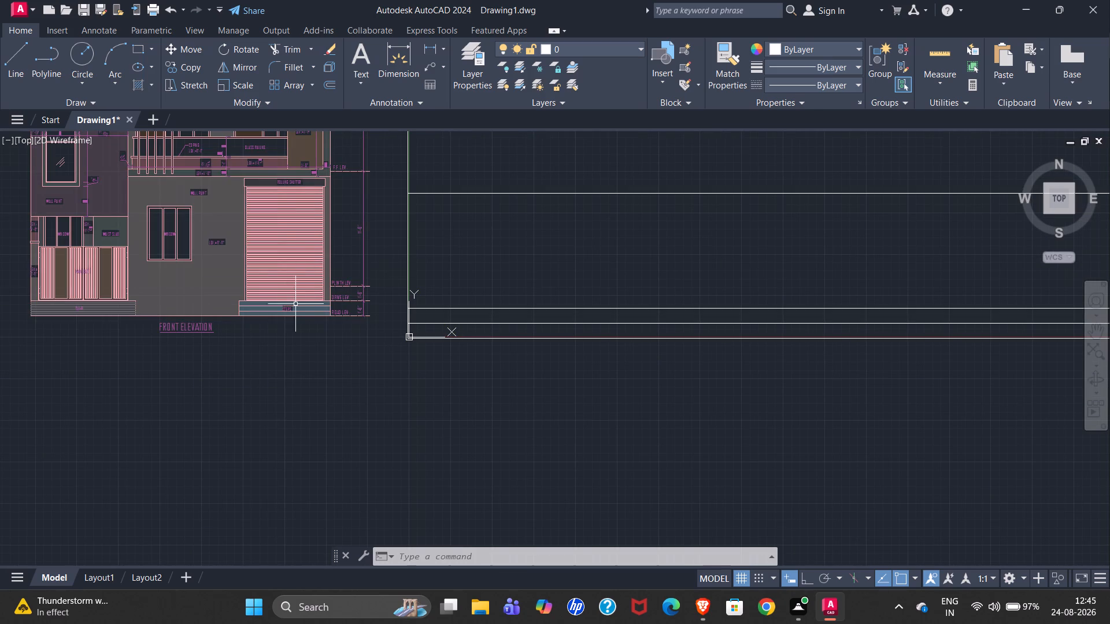
# Examine the base of the reference elevation: the main gate, ramp, rolling shutter, steps, and road, drive and plinth levels.
pyautogui.scroll(4, 249, 316)
pyautogui.scroll(-2, 457, 298)
pyautogui.scroll(-1, 324, 315)
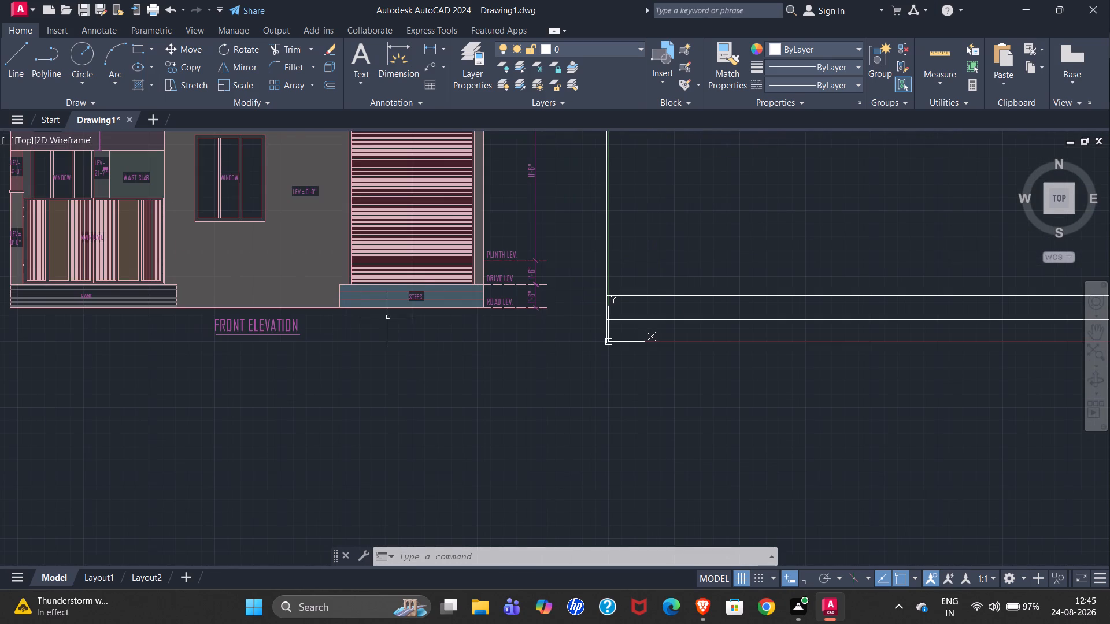
pyautogui.scroll(-1, 592, 280)
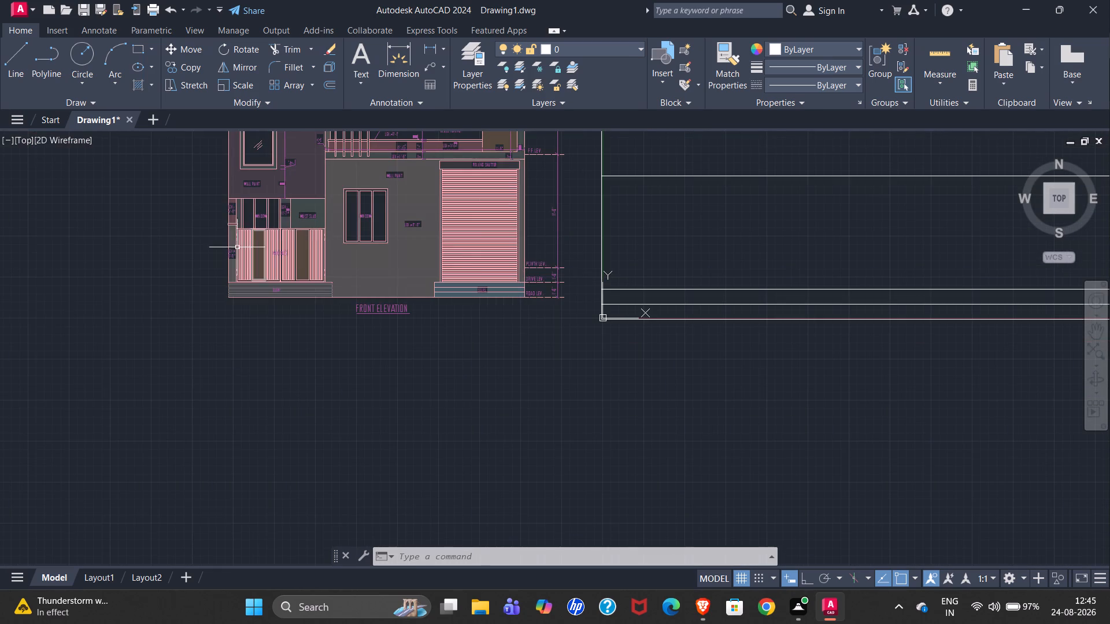
pyautogui.scroll(4, 228, 225)
pyautogui.scroll(-1, 203, 235)
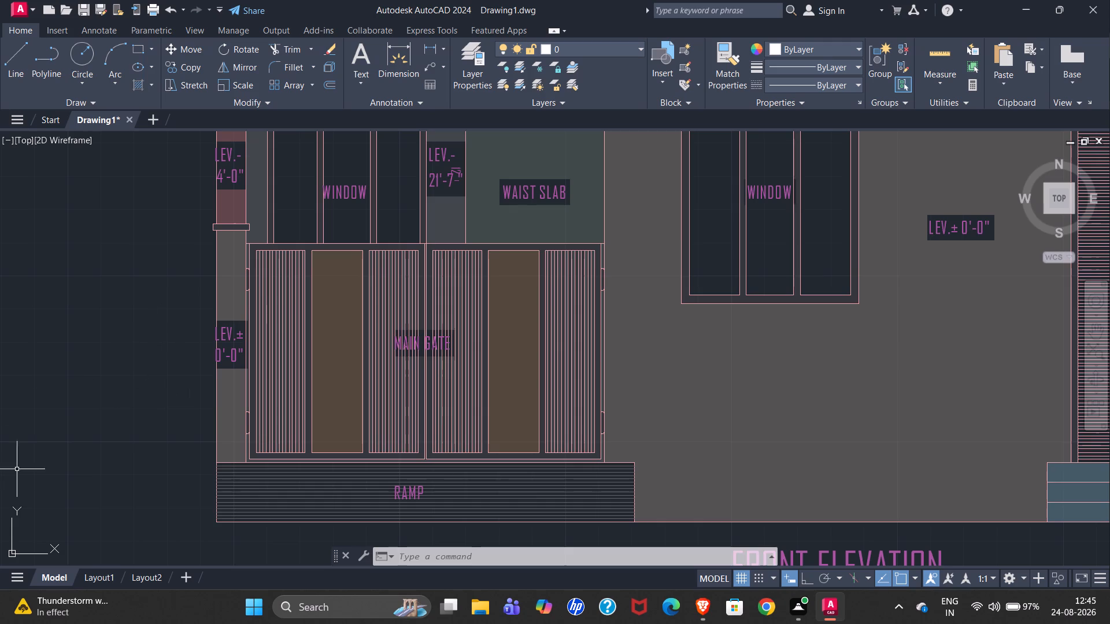
pyautogui.scroll(-2, 158, 483)
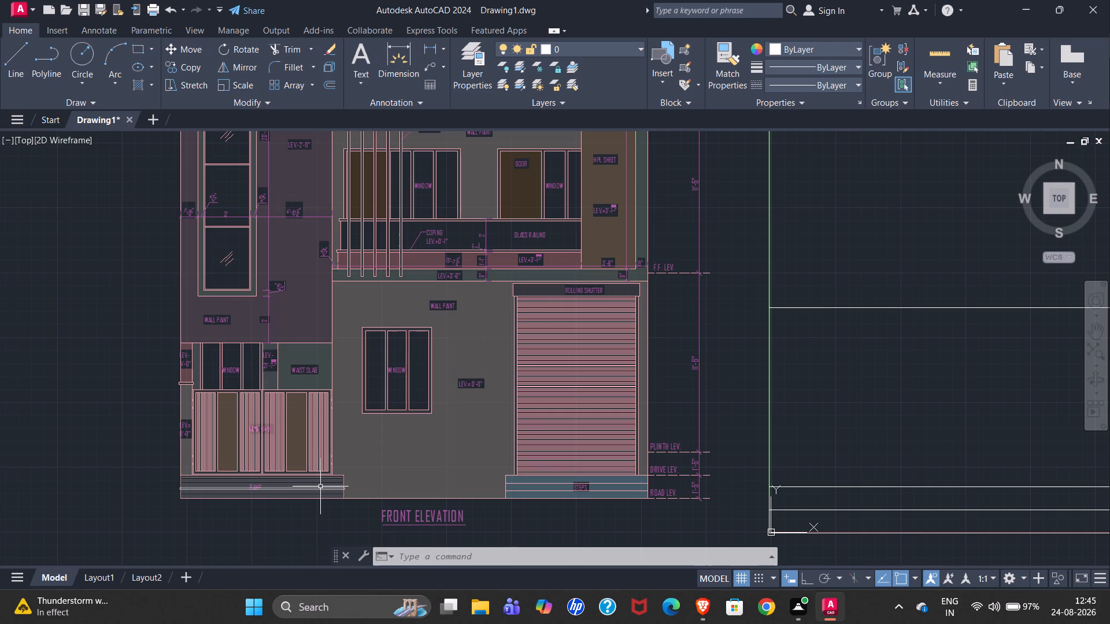
pyautogui.scroll(3, 709, 425)
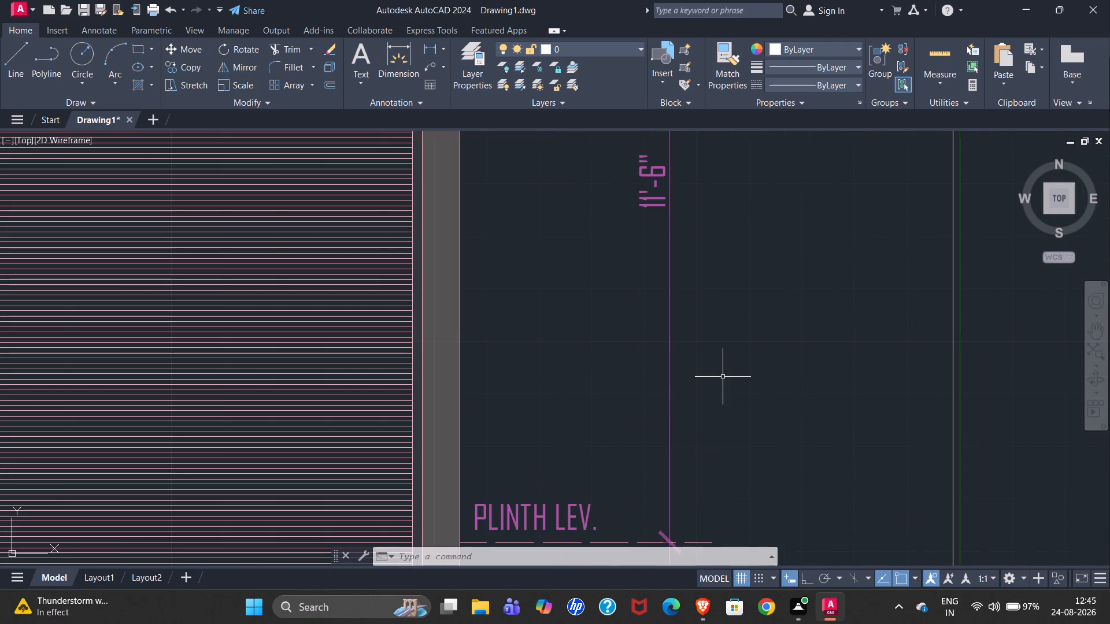
pyautogui.scroll(-1, 723, 377)
pyautogui.scroll(-1, 562, 373)
pyautogui.scroll(1, 491, 506)
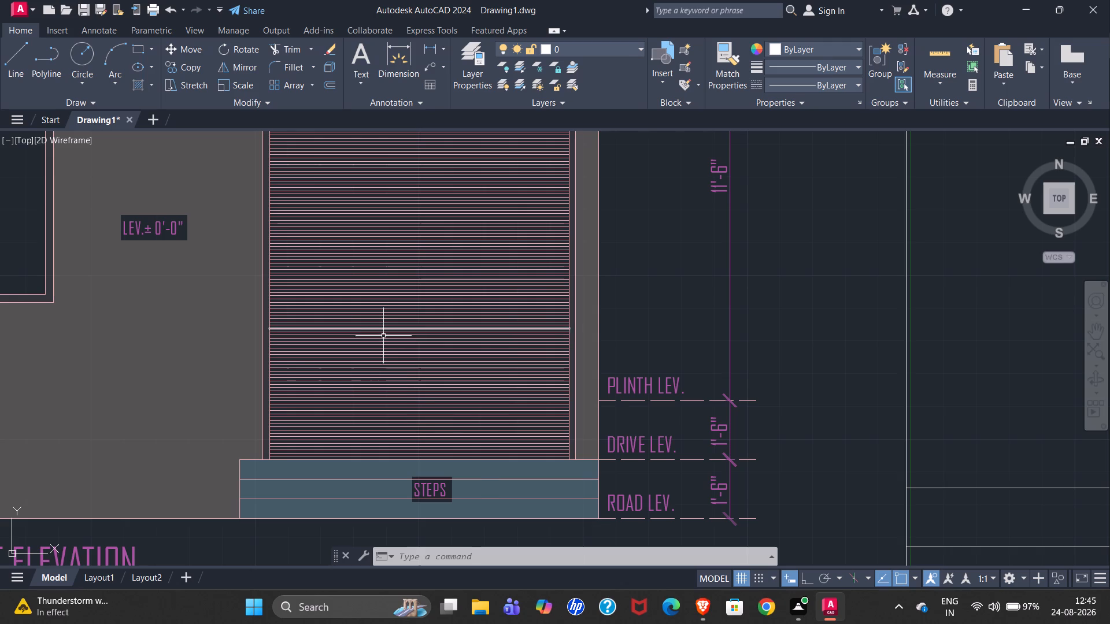
pyautogui.scroll(-1, 359, 329)
pyautogui.scroll(3, 381, 529)
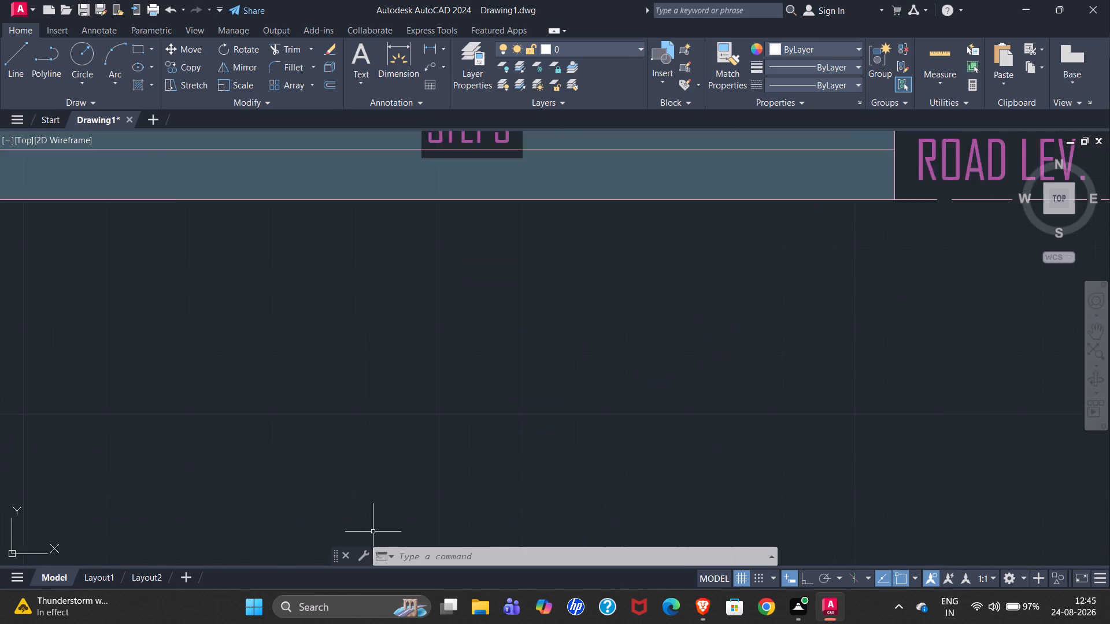
pyautogui.scroll(-1, 371, 532)
pyautogui.scroll(-1, 102, 359)
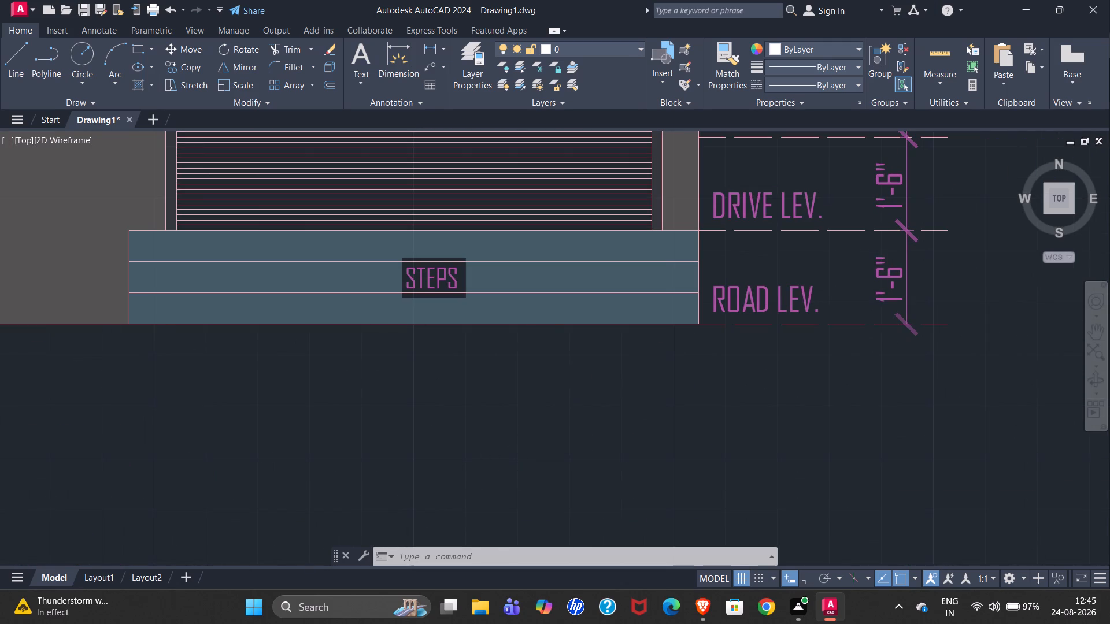
pyautogui.scroll(-1, 318, 355)
pyautogui.scroll(-2, 435, 351)
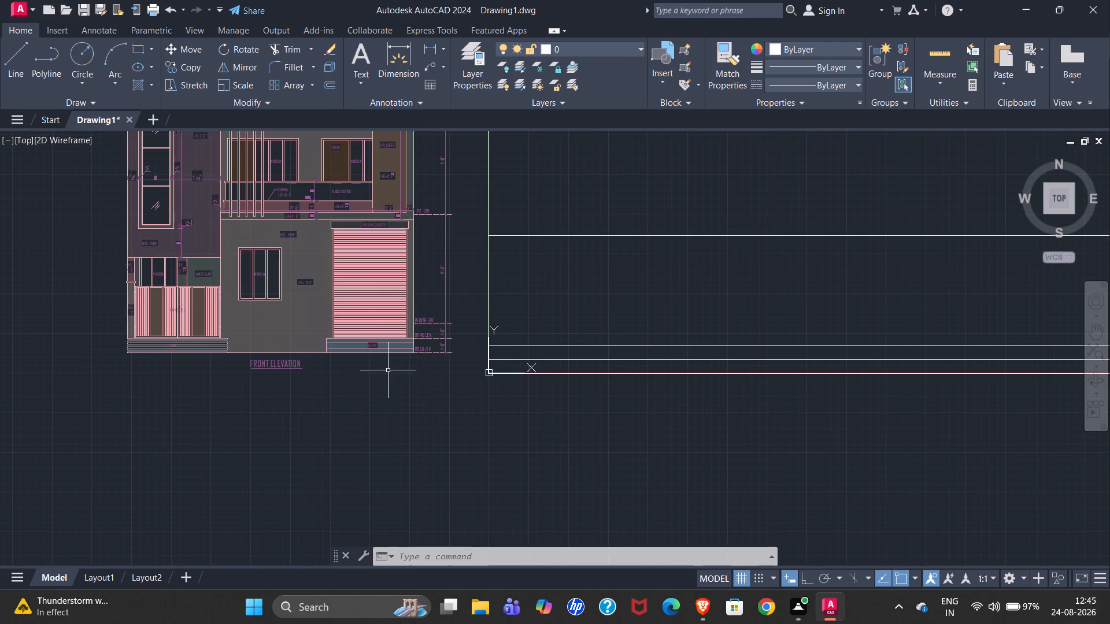
pyautogui.scroll(-1, 387, 370)
pyautogui.scroll(-1, 535, 386)
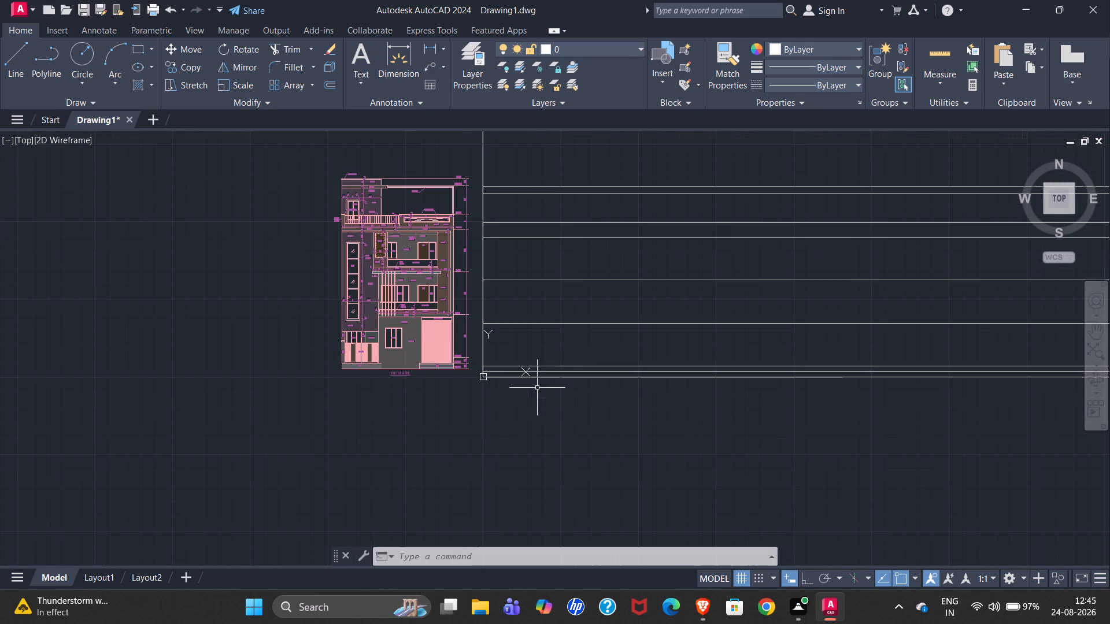
# Examine the reference's upper storeys, reading the dimensions of the mumty, pergola, railing, parapet, CNC jali and balconies.
pyautogui.scroll(4, 356, 183)
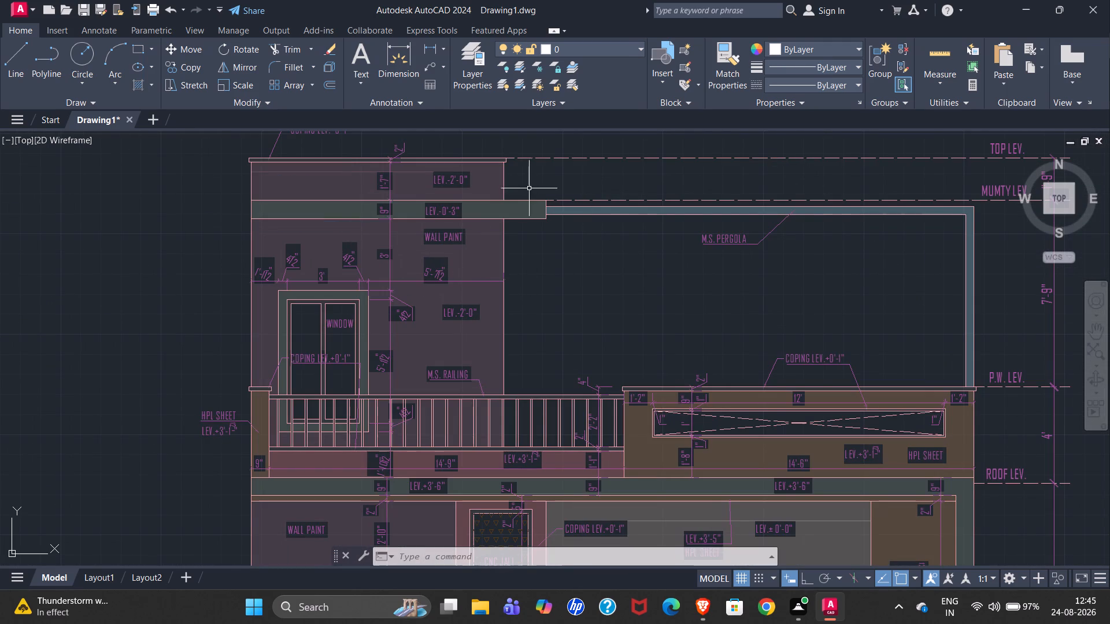
pyautogui.scroll(-1, 520, 74)
pyautogui.scroll(-1, 553, 328)
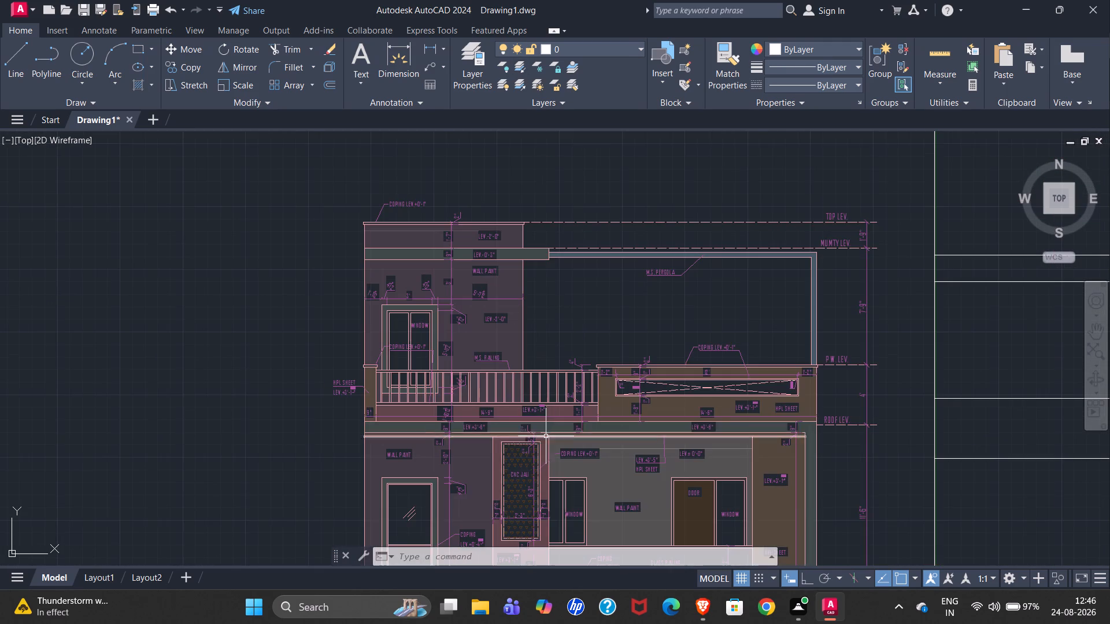
pyautogui.scroll(3, 545, 437)
pyautogui.scroll(-1, 515, 268)
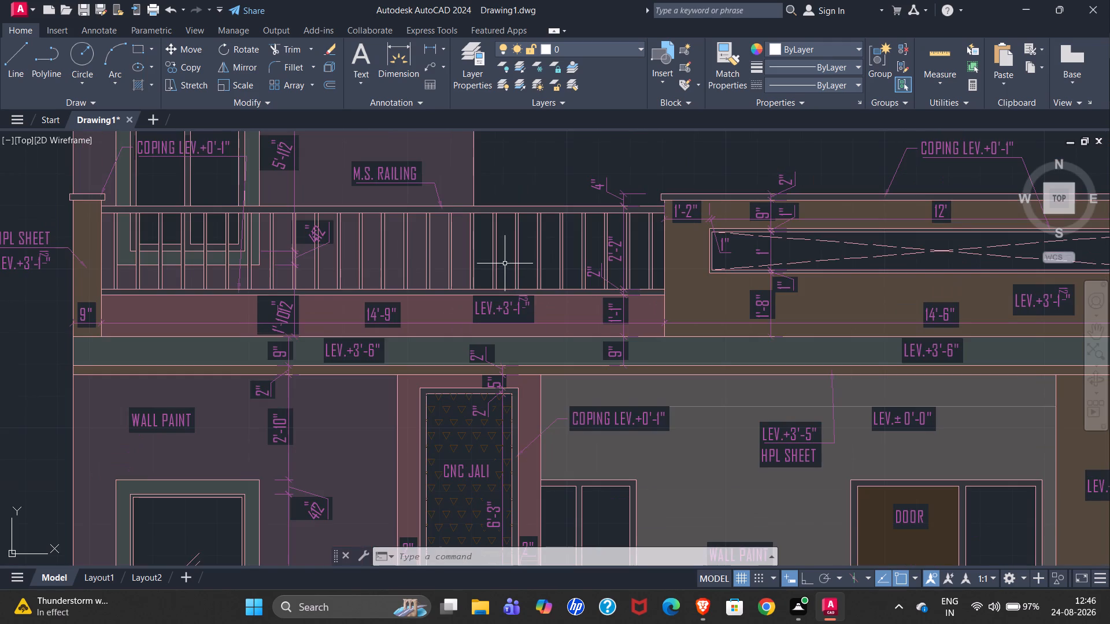
pyautogui.scroll(-4, 267, 248)
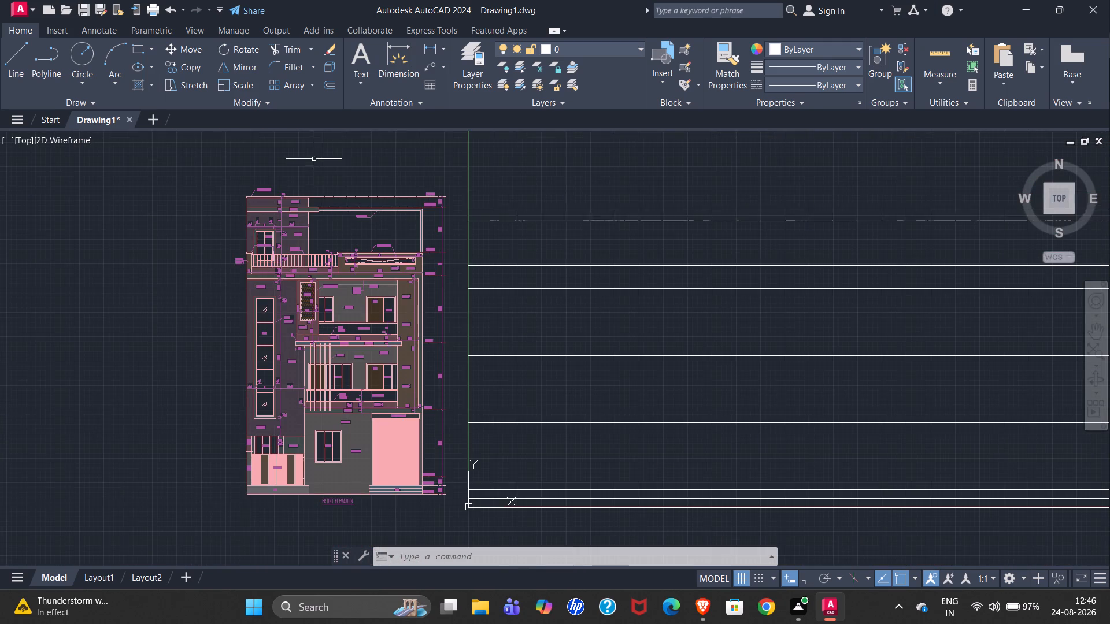
pyautogui.scroll(3, 291, 174)
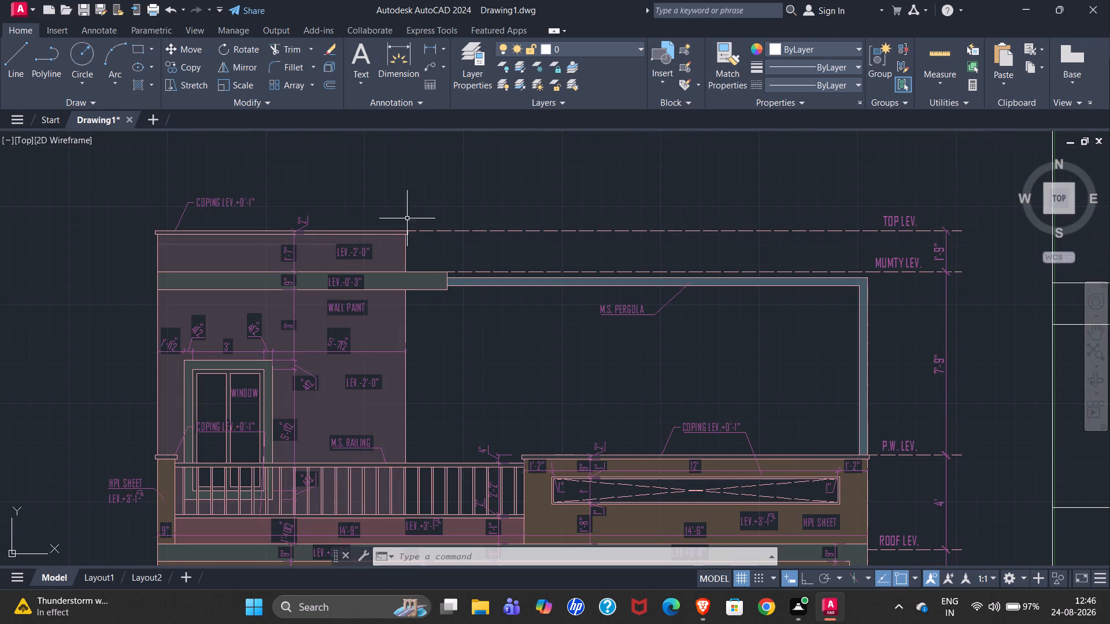
pyautogui.scroll(-1, 312, 224)
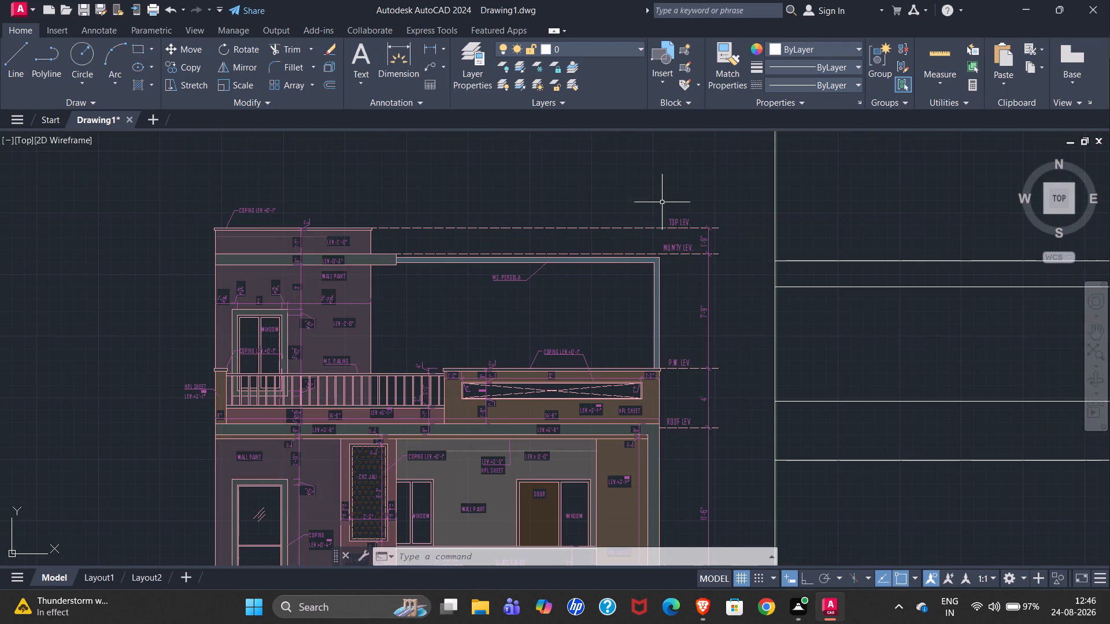
pyautogui.scroll(-1, 650, 215)
pyautogui.scroll(2, 576, 370)
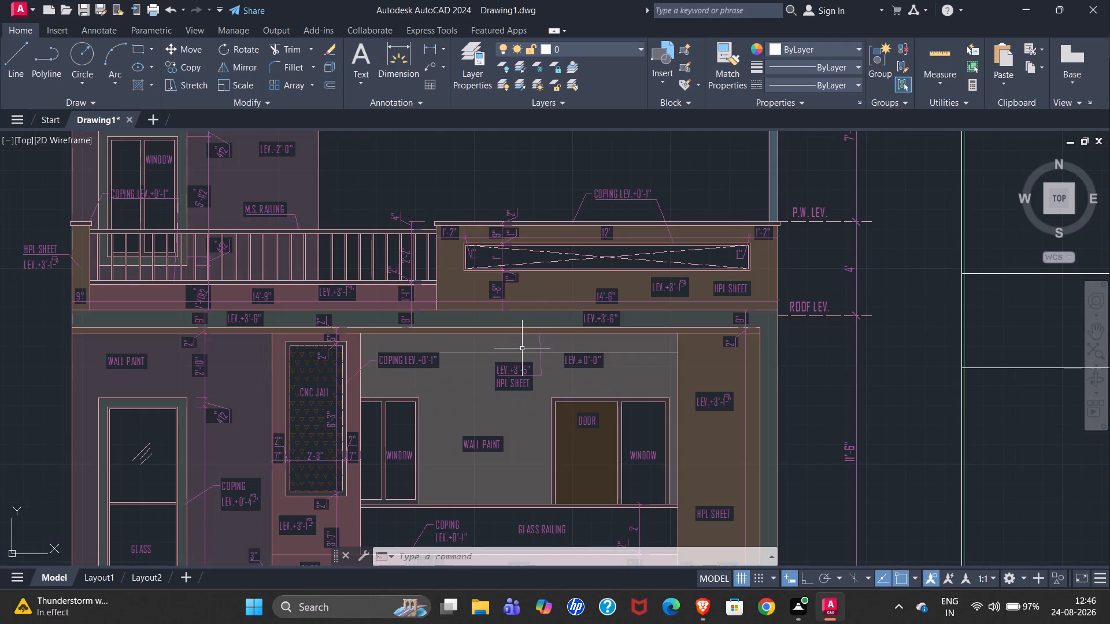
pyautogui.scroll(1, 468, 347)
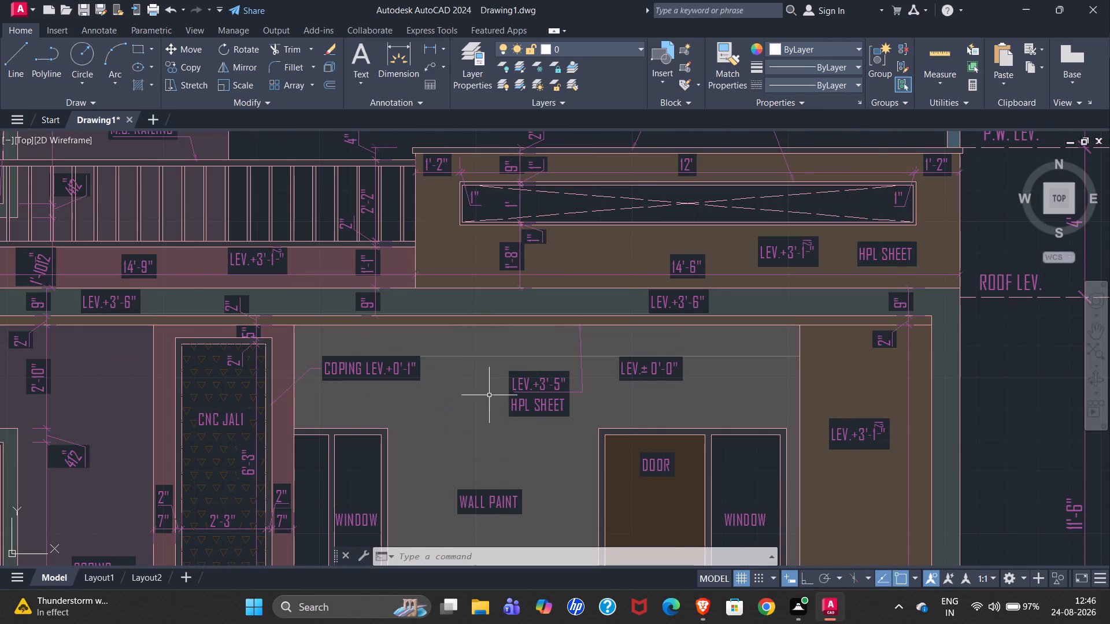
pyautogui.scroll(-1, 567, 417)
pyautogui.scroll(-1, 478, 476)
pyautogui.scroll(3, 337, 172)
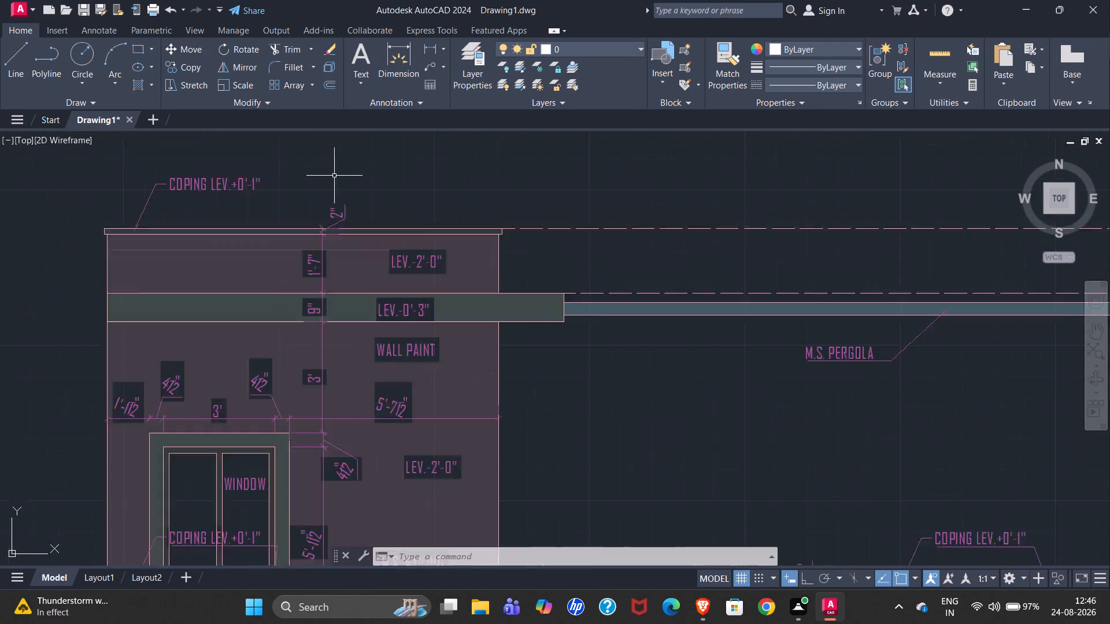
pyautogui.scroll(2, 331, 180)
pyautogui.scroll(-4, 359, 150)
pyautogui.scroll(-1, 454, 236)
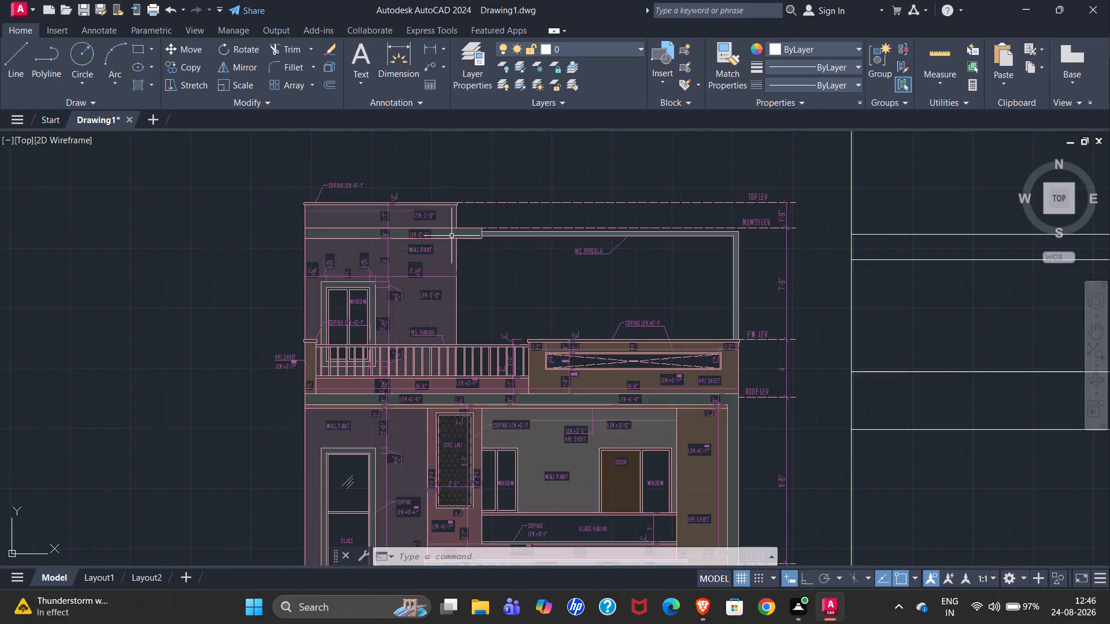
pyautogui.scroll(-1, 451, 236)
pyautogui.scroll(4, 469, 465)
pyautogui.scroll(-2, 492, 438)
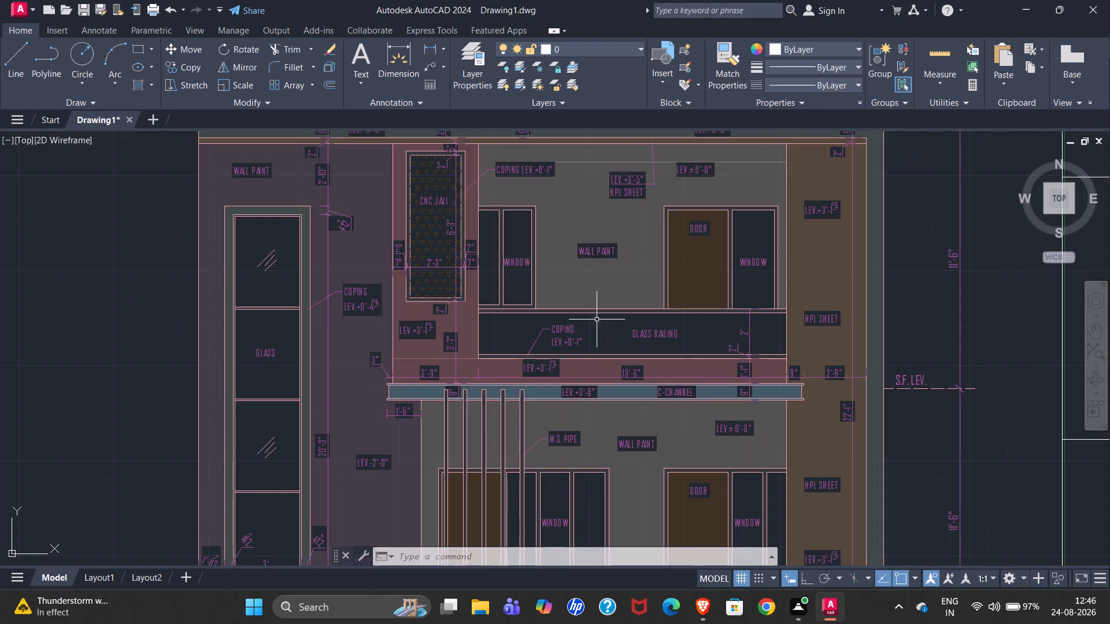
pyautogui.scroll(-1, 594, 307)
pyautogui.scroll(-1, 378, 235)
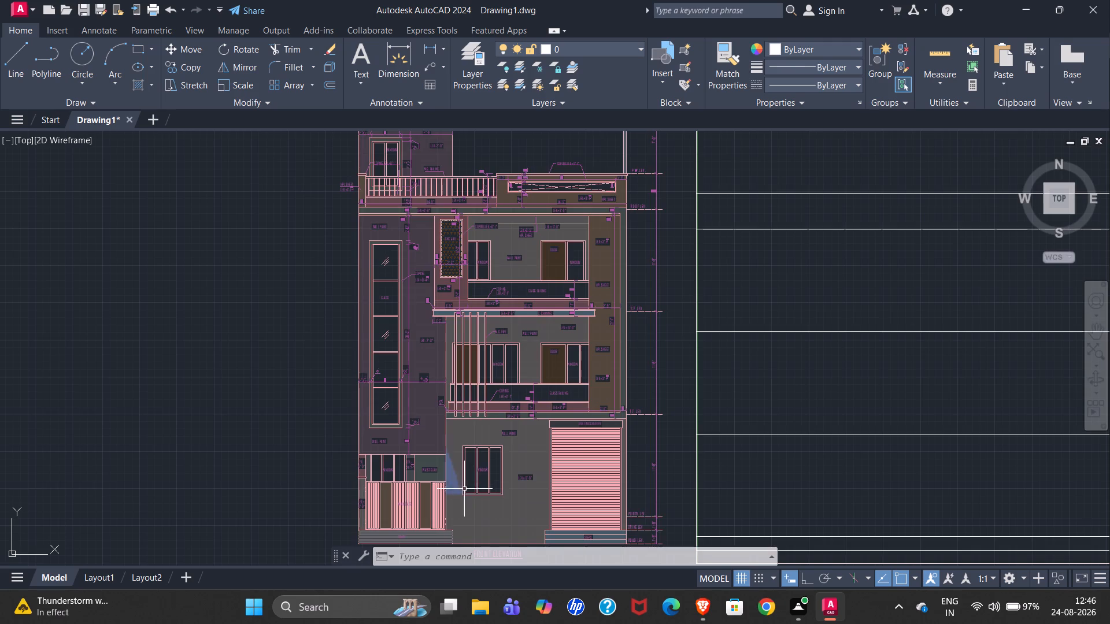
# Examine the reference's ground-floor facade around the main gate, waist slab, windows and rolling shutter, including their level notes.
pyautogui.scroll(2, 469, 468)
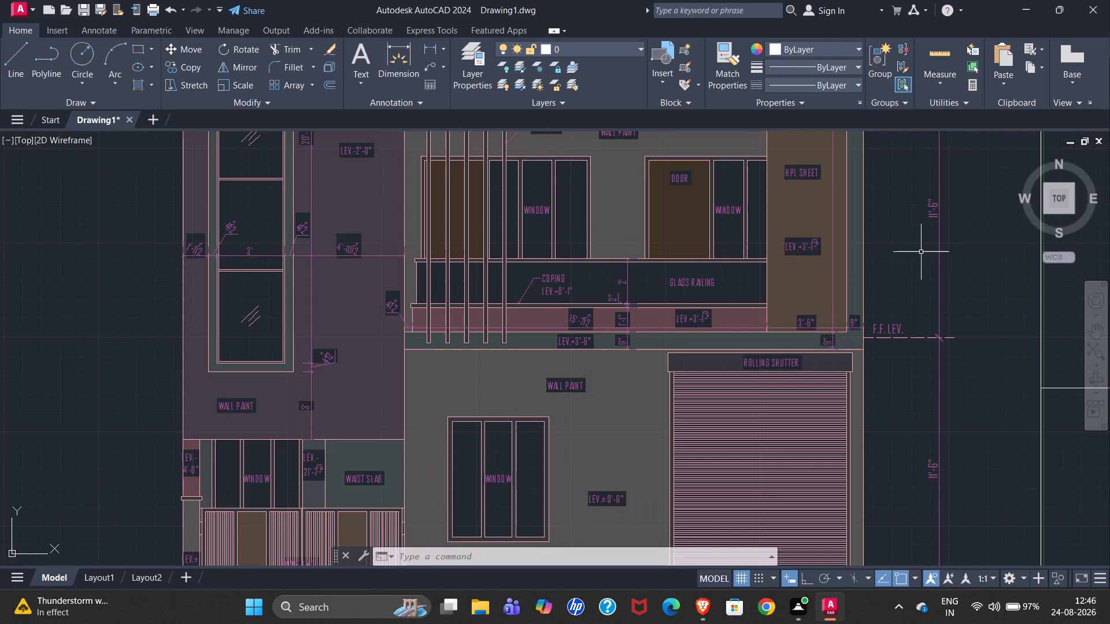
pyautogui.scroll(-3, 317, 228)
pyautogui.scroll(3, 271, 369)
pyautogui.scroll(-2, 295, 308)
pyautogui.scroll(2, 317, 181)
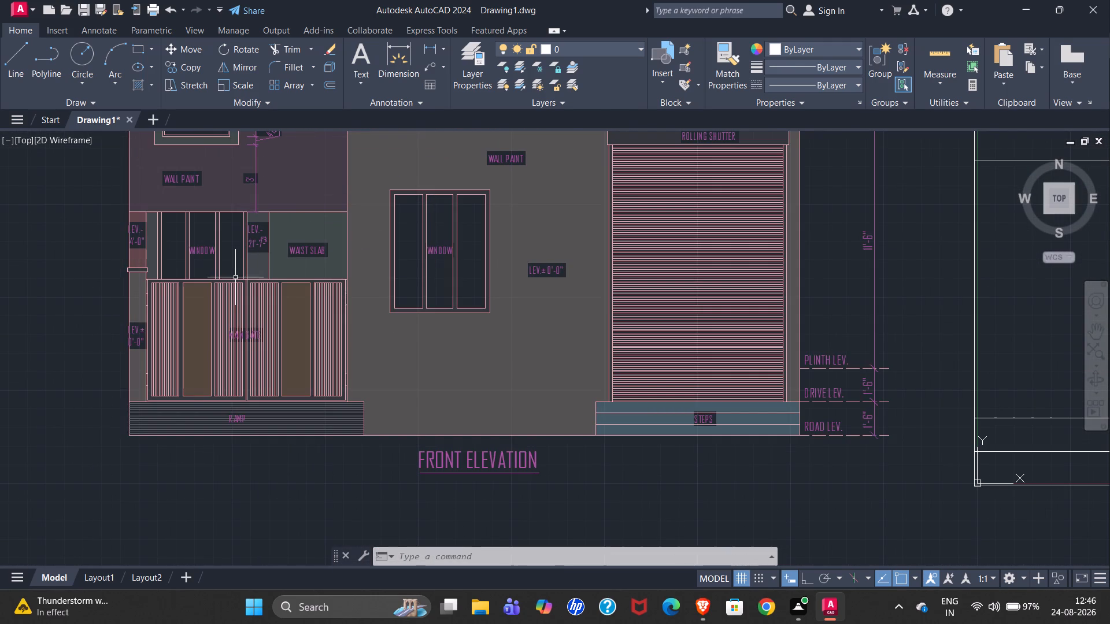
pyautogui.scroll(2, 179, 273)
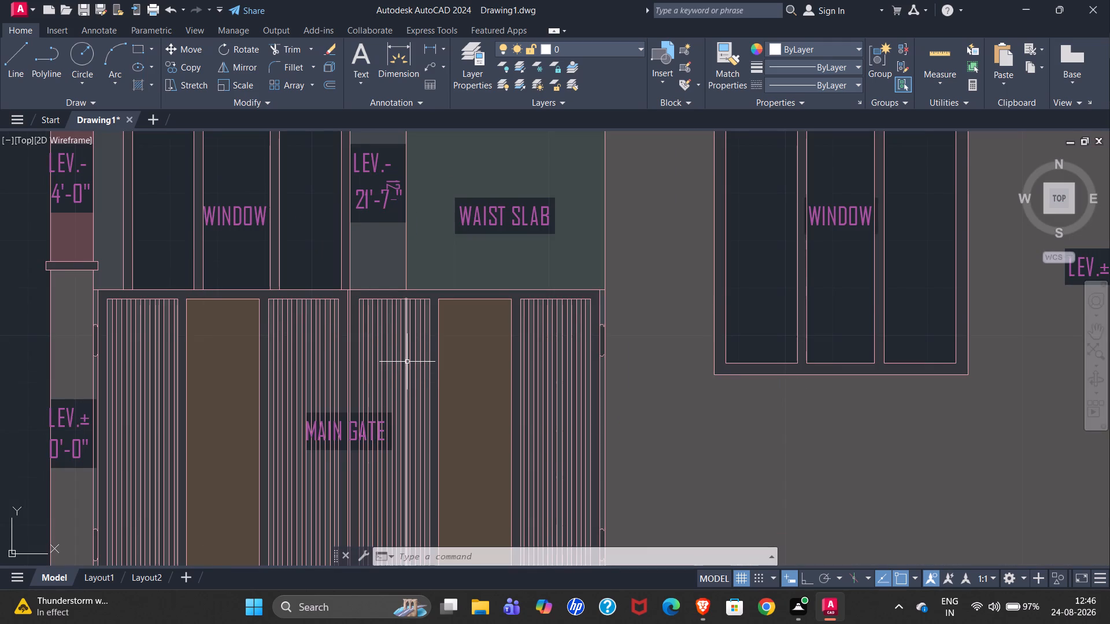
pyautogui.scroll(-1, 408, 378)
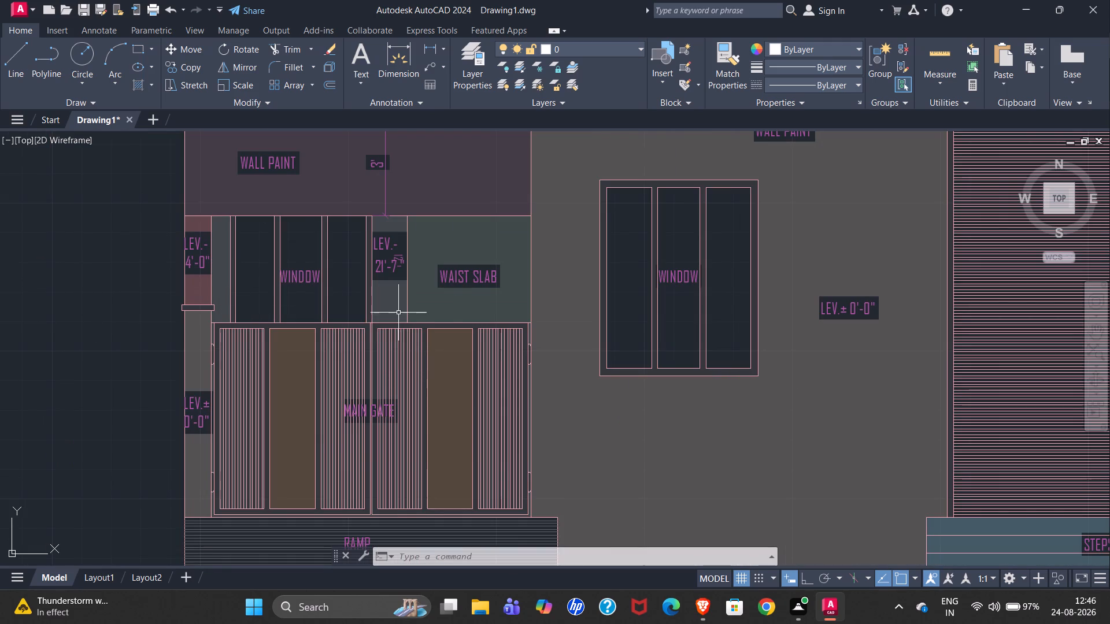
pyautogui.scroll(-2, 457, 429)
pyautogui.scroll(2, 658, 366)
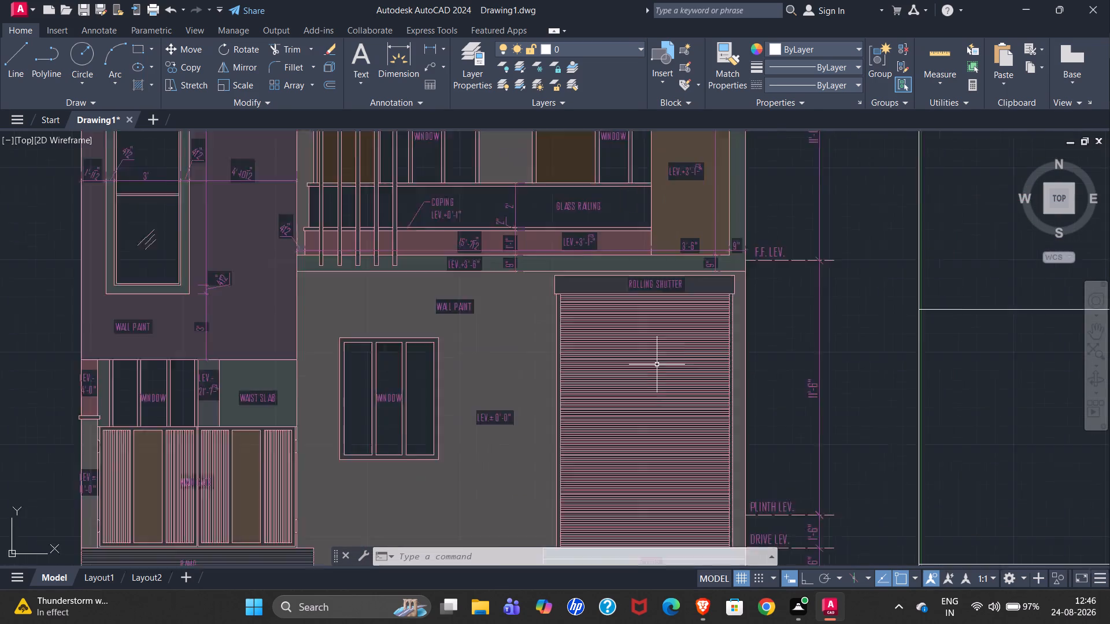
pyautogui.scroll(1, 656, 365)
pyautogui.scroll(-3, 654, 361)
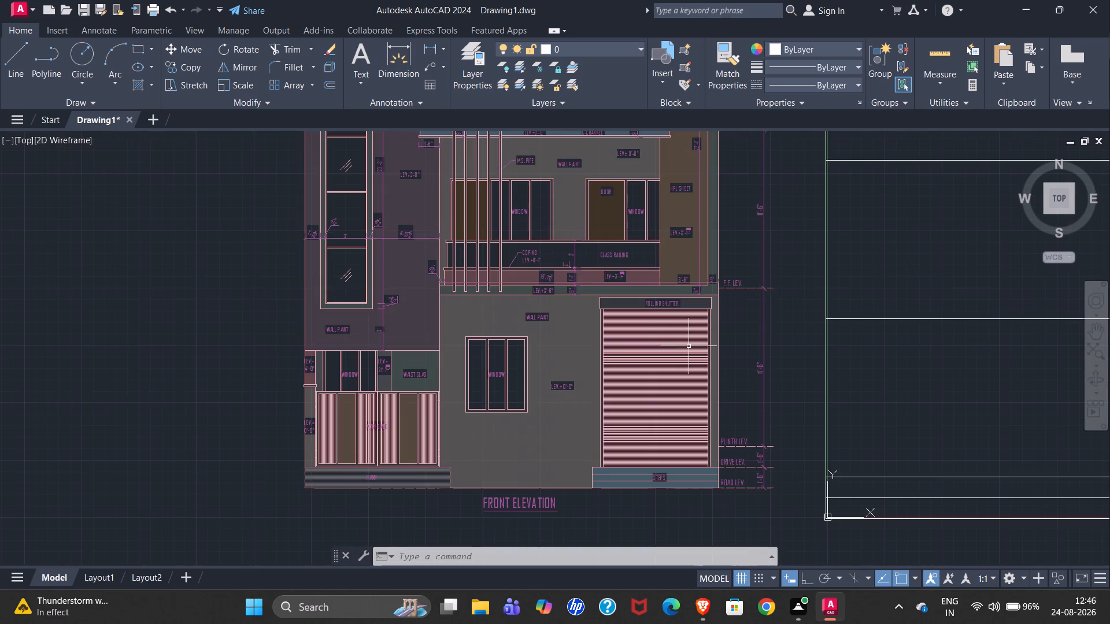
pyautogui.scroll(3, 348, 444)
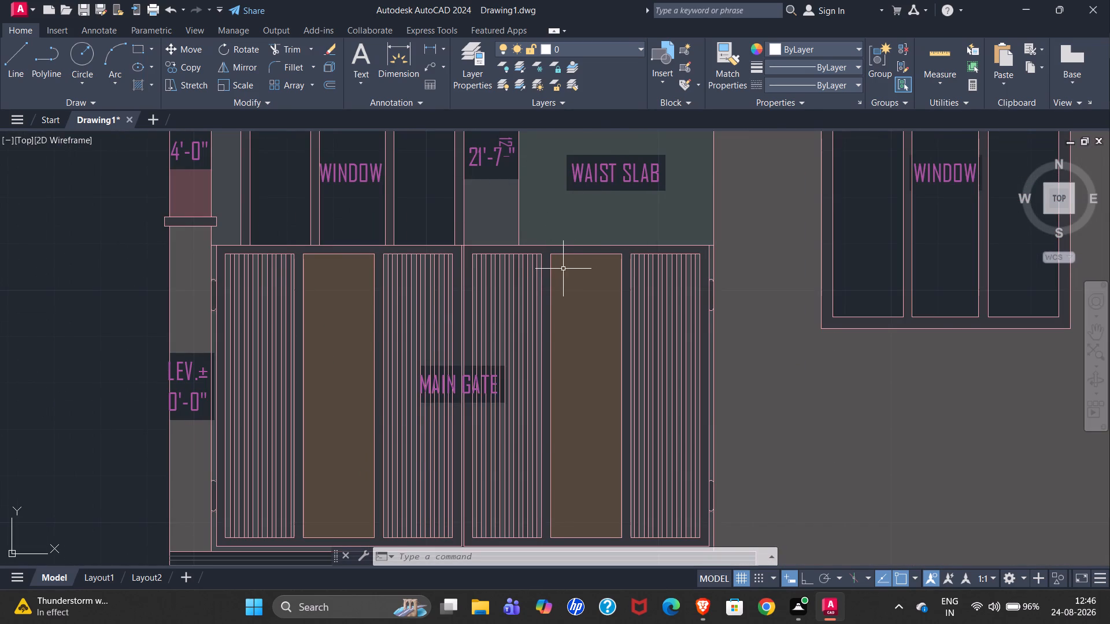
pyautogui.scroll(-1, 553, 305)
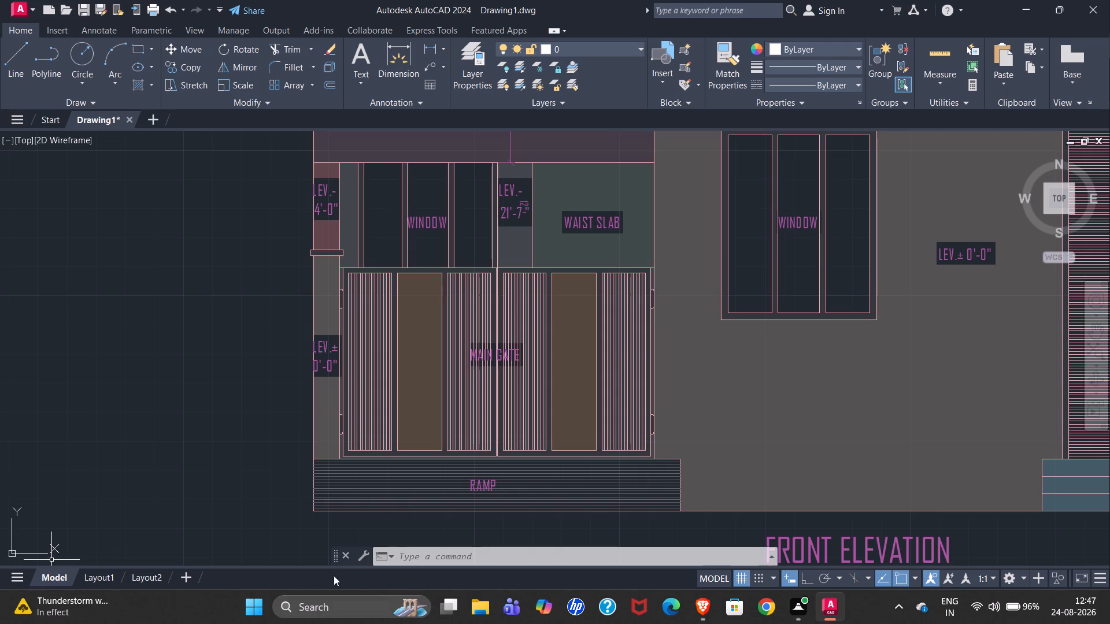
pyautogui.scroll(-3, 0, 578)
pyautogui.scroll(-1, 171, 393)
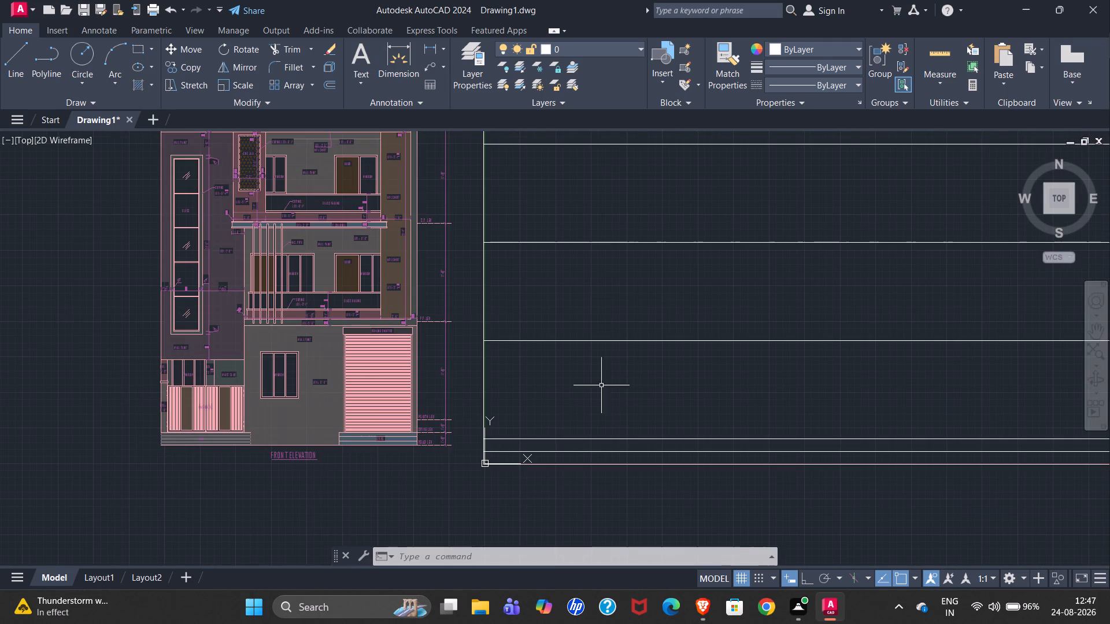
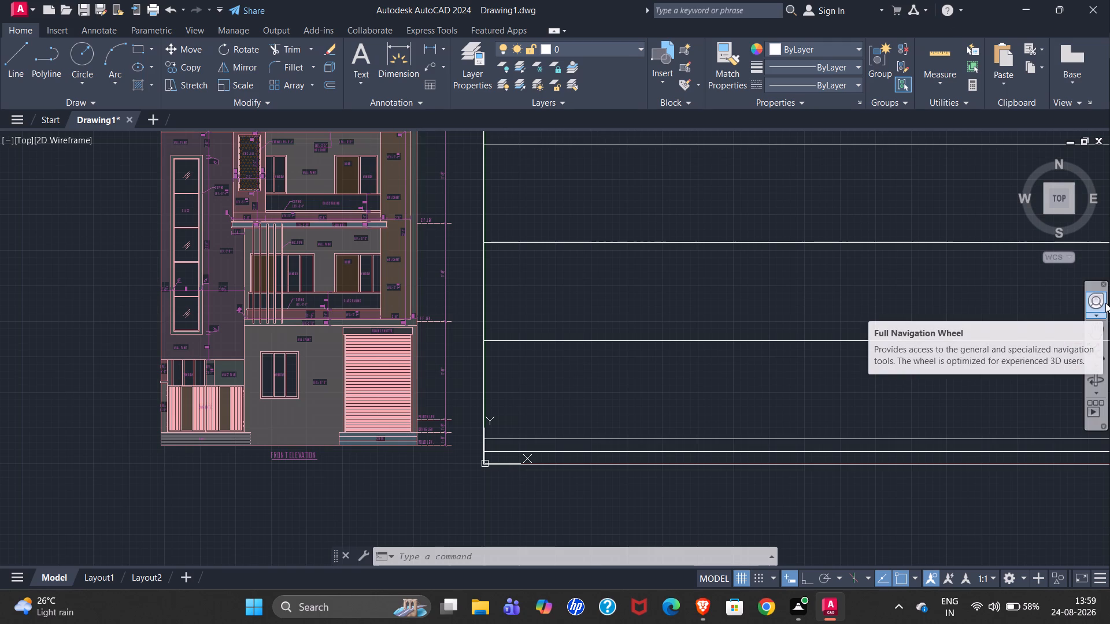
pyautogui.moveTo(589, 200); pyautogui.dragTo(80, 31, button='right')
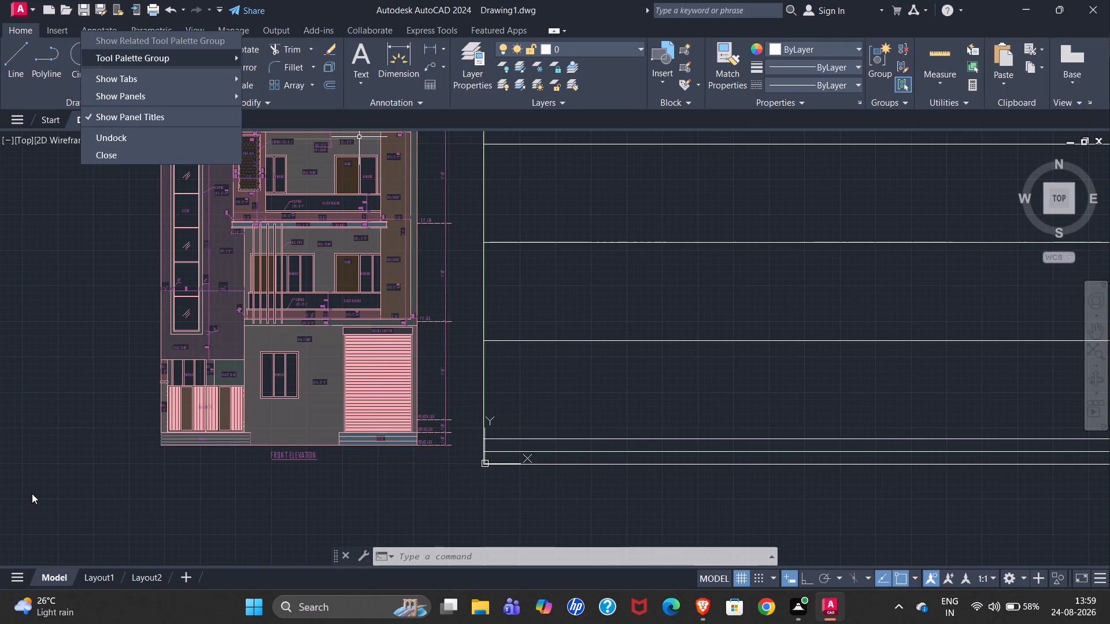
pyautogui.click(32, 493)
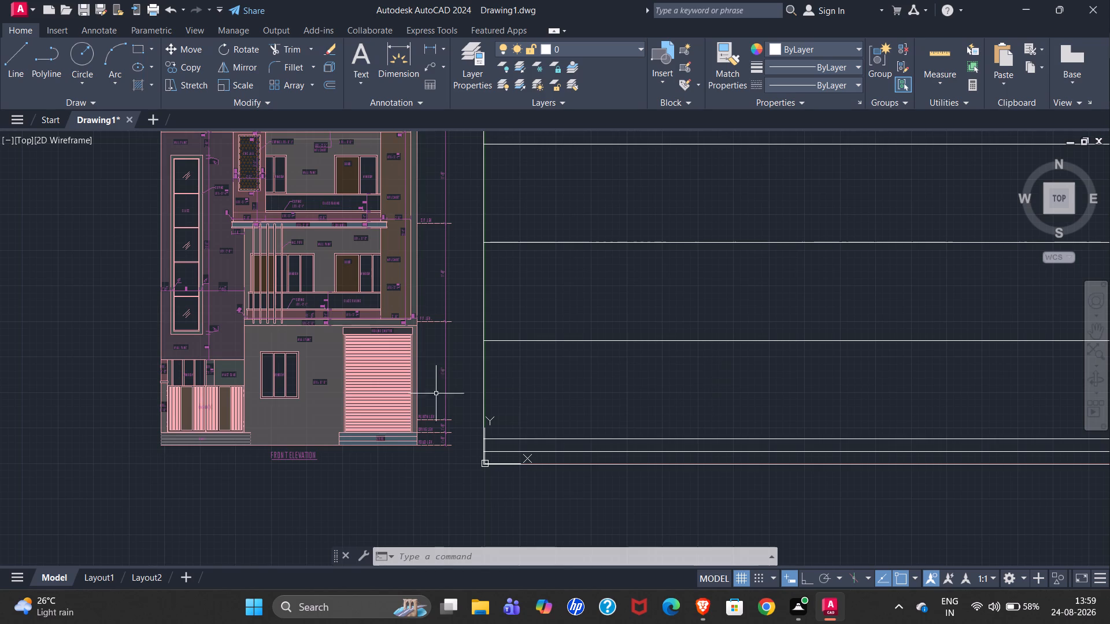
# Examine the reference elevation's overall layout, base, terrace railing, parapet, and the top-floor doors and windows below the roof level.
pyautogui.scroll(-1, 61, 443)
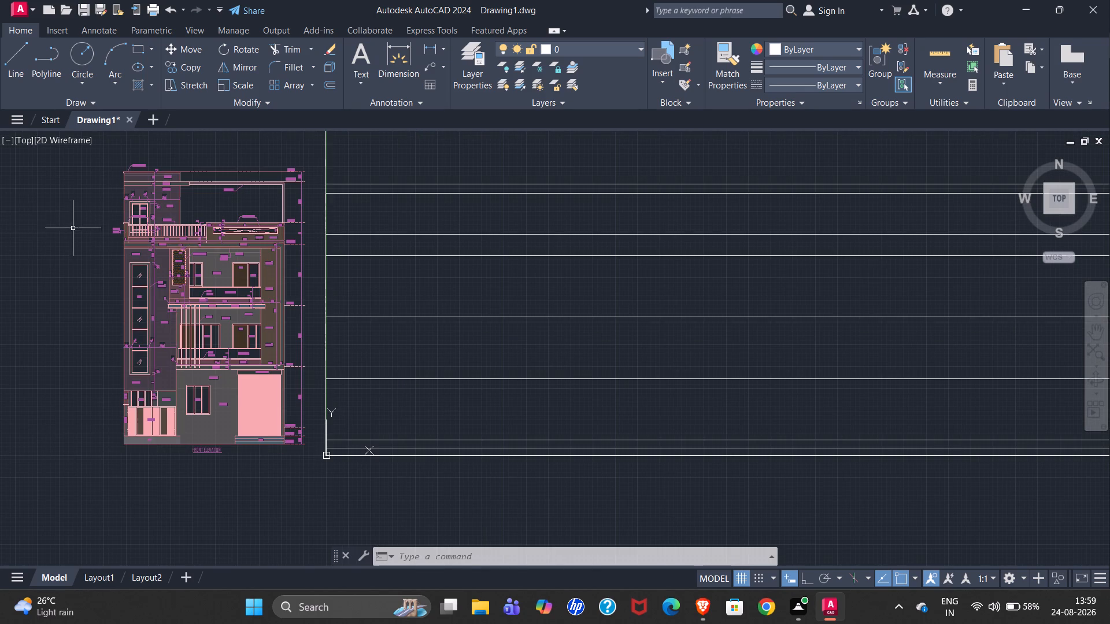
pyautogui.scroll(1, 77, 235)
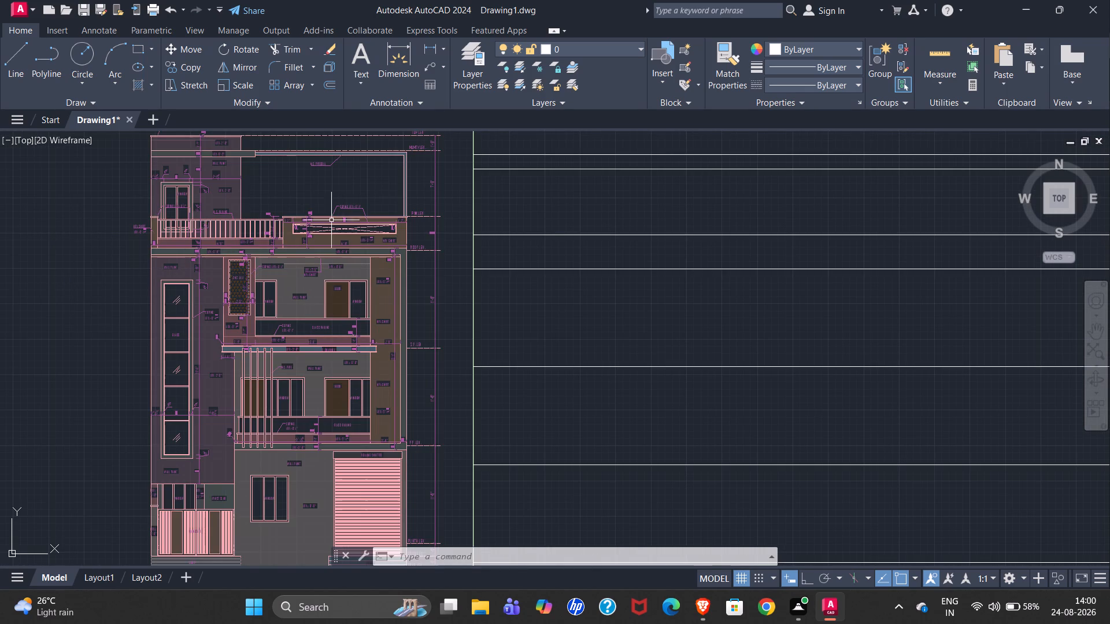
pyautogui.scroll(-1, 280, 199)
pyautogui.scroll(2, 303, 438)
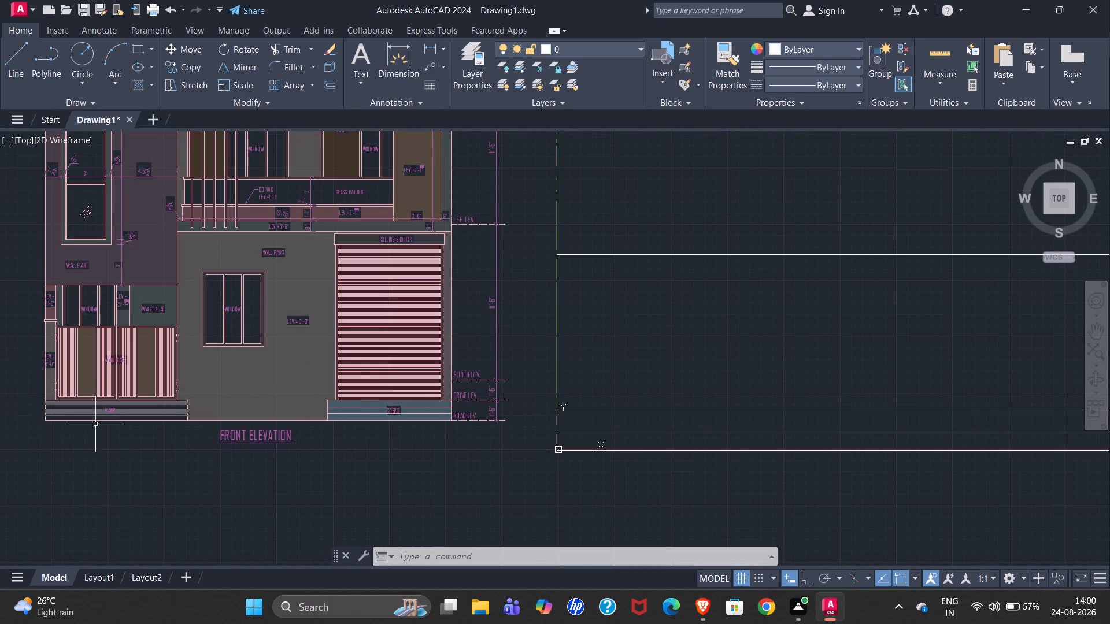
pyautogui.scroll(-3, 274, 441)
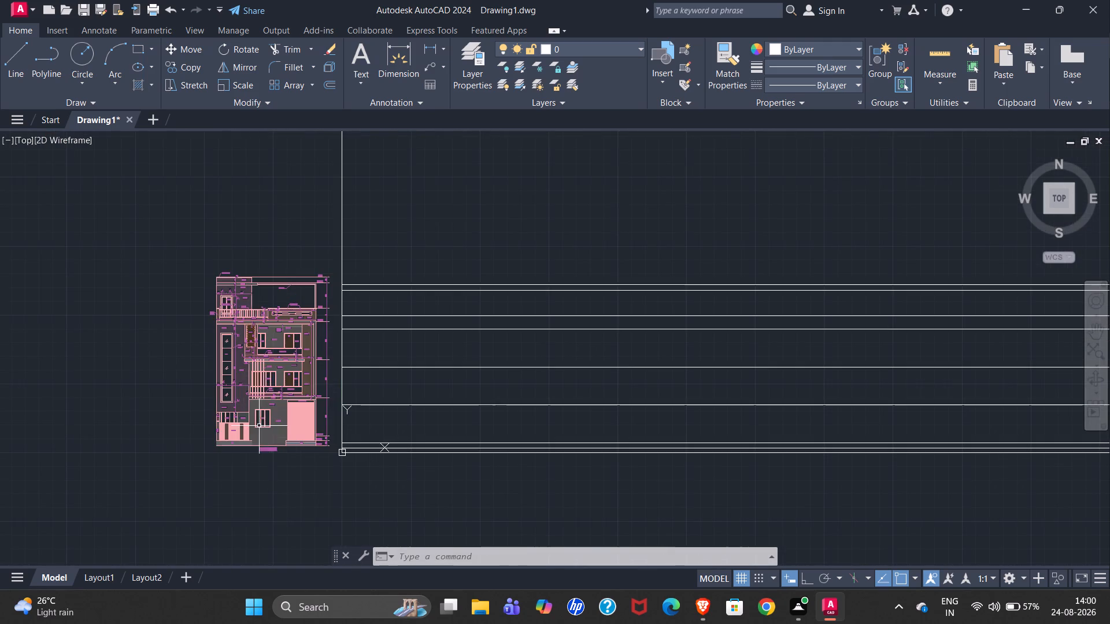
pyautogui.scroll(4, 280, 330)
pyautogui.scroll(-3, 277, 310)
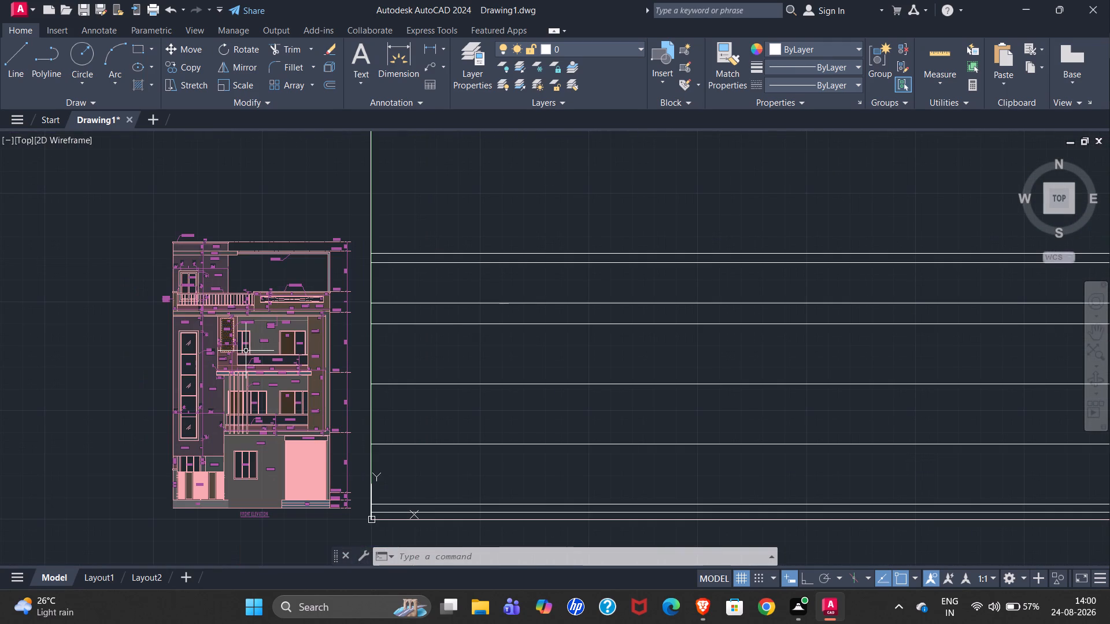
pyautogui.scroll(4, 179, 292)
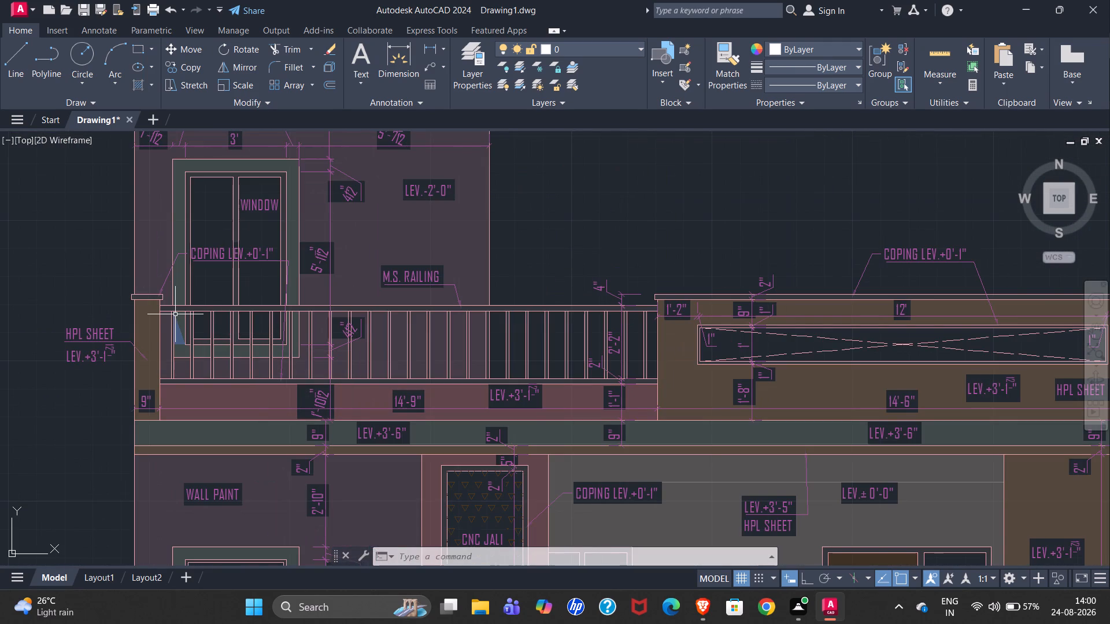
pyautogui.scroll(-2, 106, 271)
pyautogui.scroll(3, 367, 398)
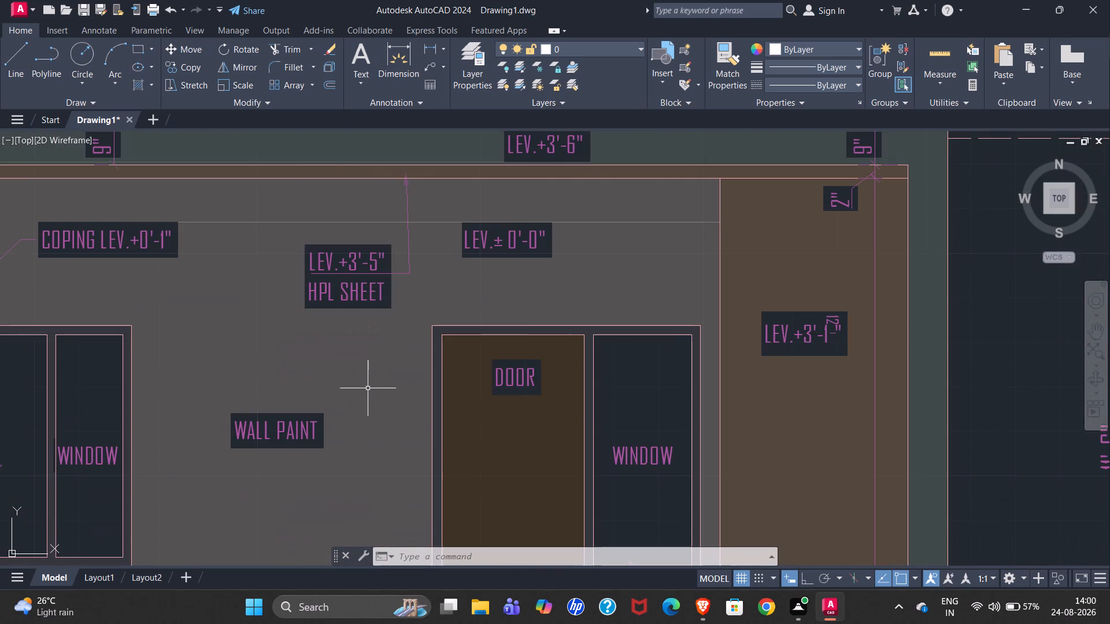
pyautogui.scroll(-1, 494, 318)
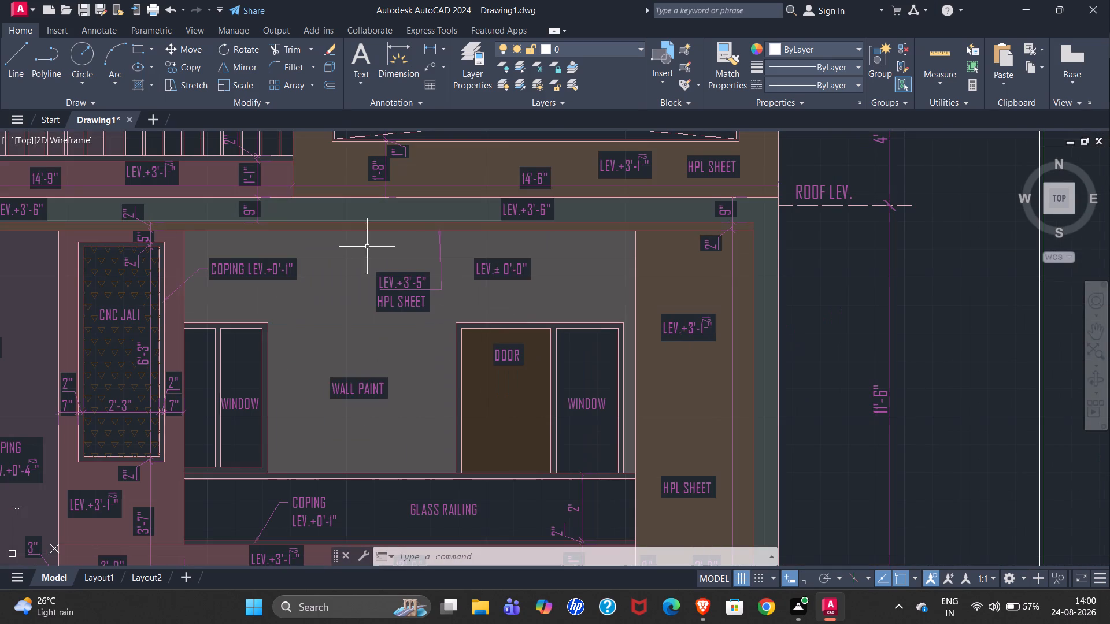
# Examine the reference's width dimensions around the first-floor level: glass railing, HPL sheet strip, slab band, rolling shutter and tall window.
pyautogui.scroll(-2, 448, 190)
pyautogui.scroll(-1, 519, 231)
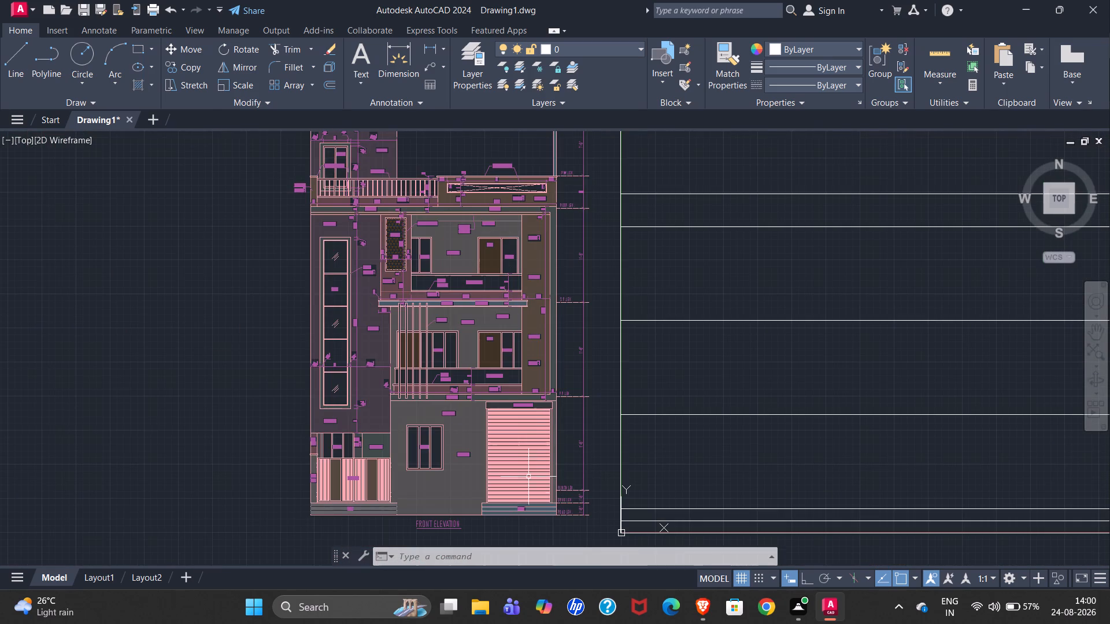
pyautogui.scroll(3, 511, 515)
pyautogui.scroll(-2, 513, 467)
pyautogui.scroll(3, 552, 251)
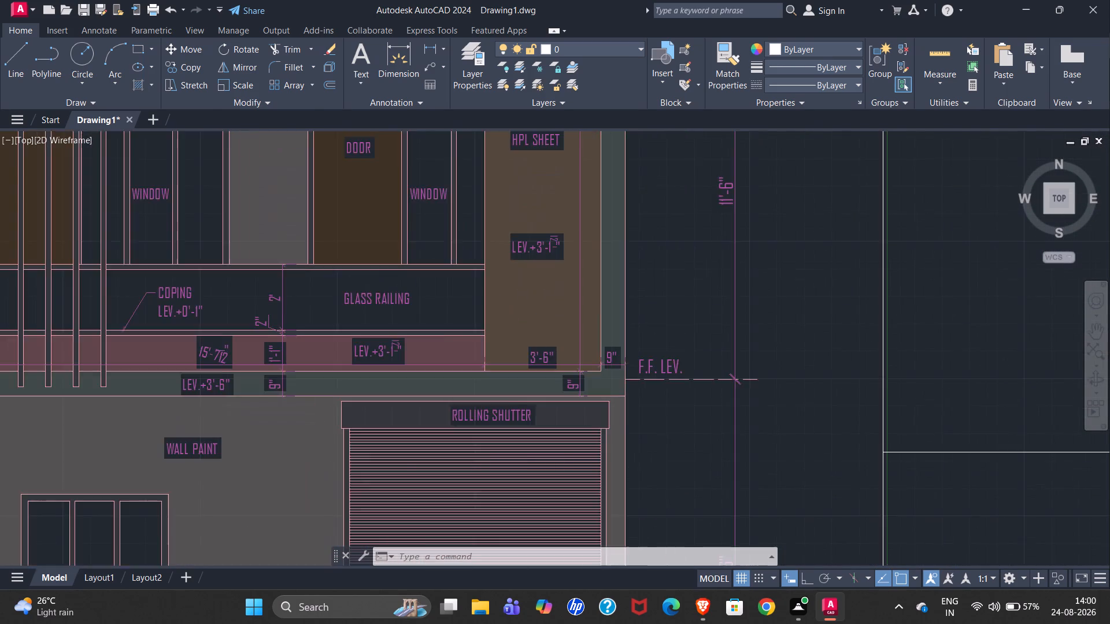
pyautogui.scroll(-1, 606, 249)
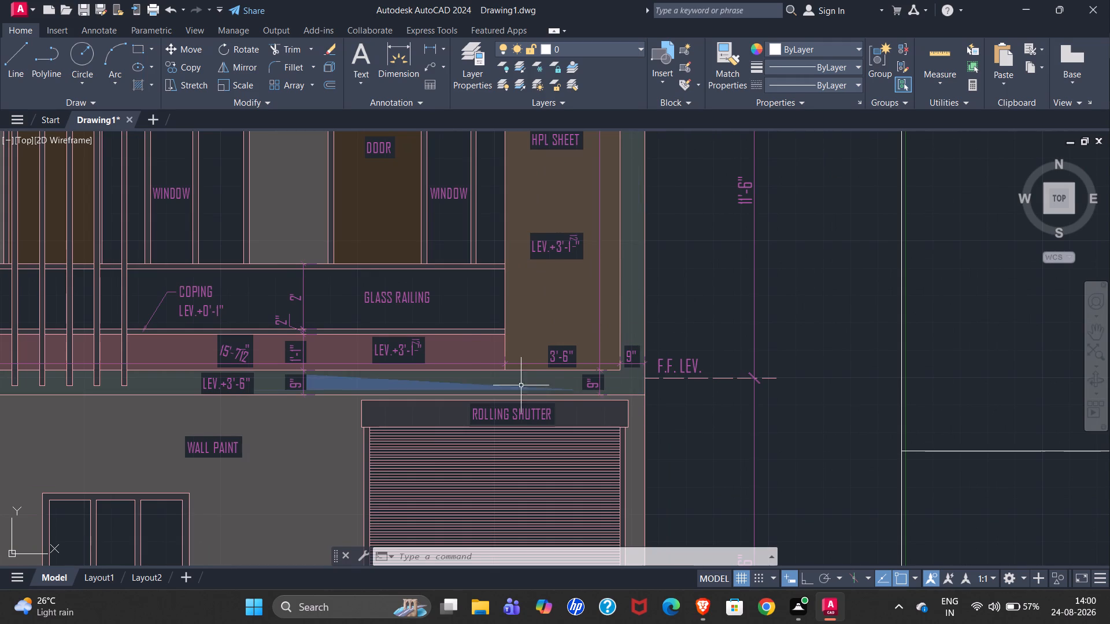
pyautogui.scroll(-1, 618, 343)
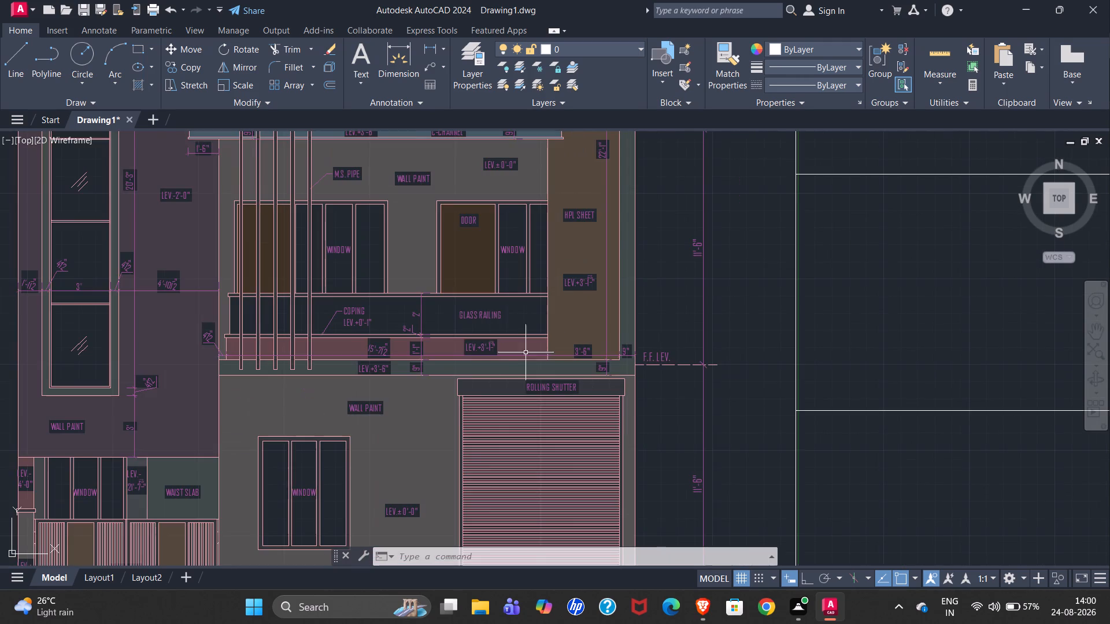
pyautogui.scroll(1, 338, 366)
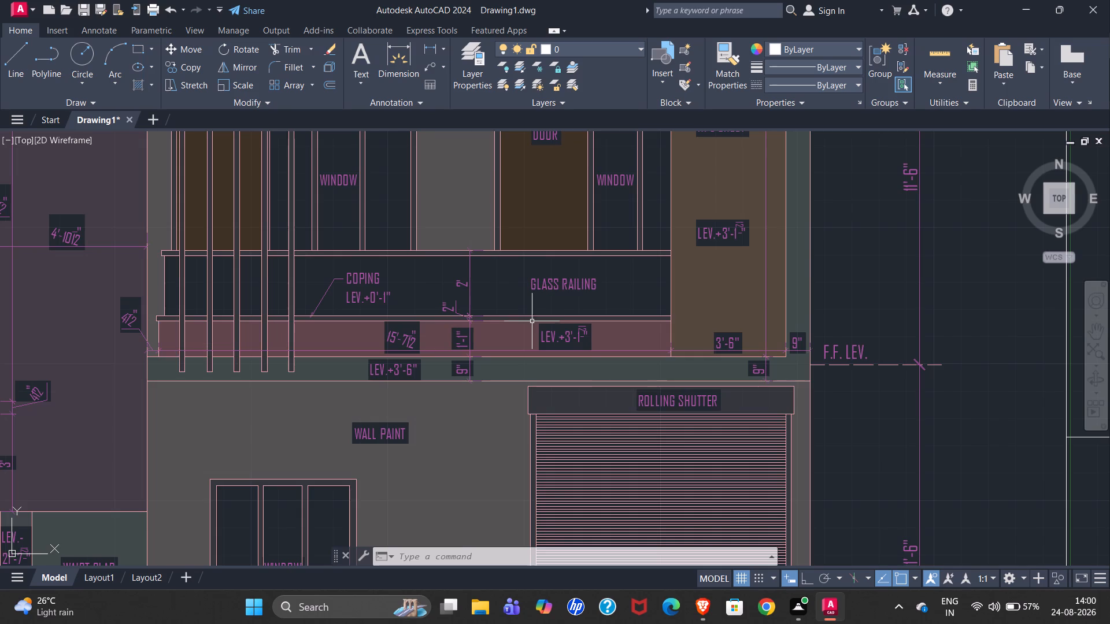
pyautogui.scroll(-1, 587, 327)
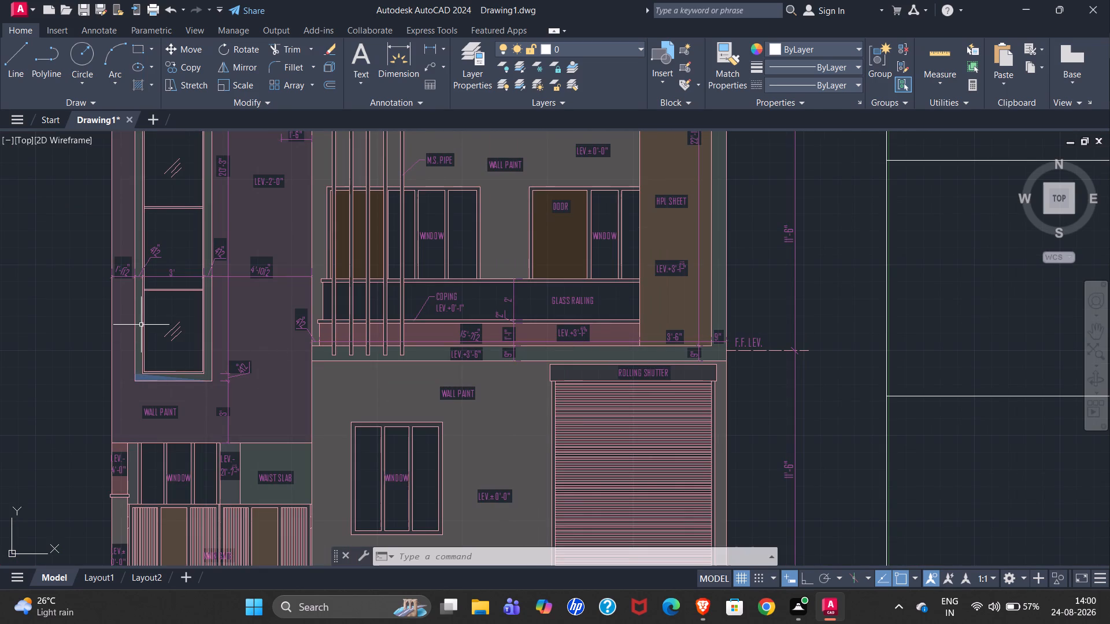
pyautogui.scroll(2, 143, 274)
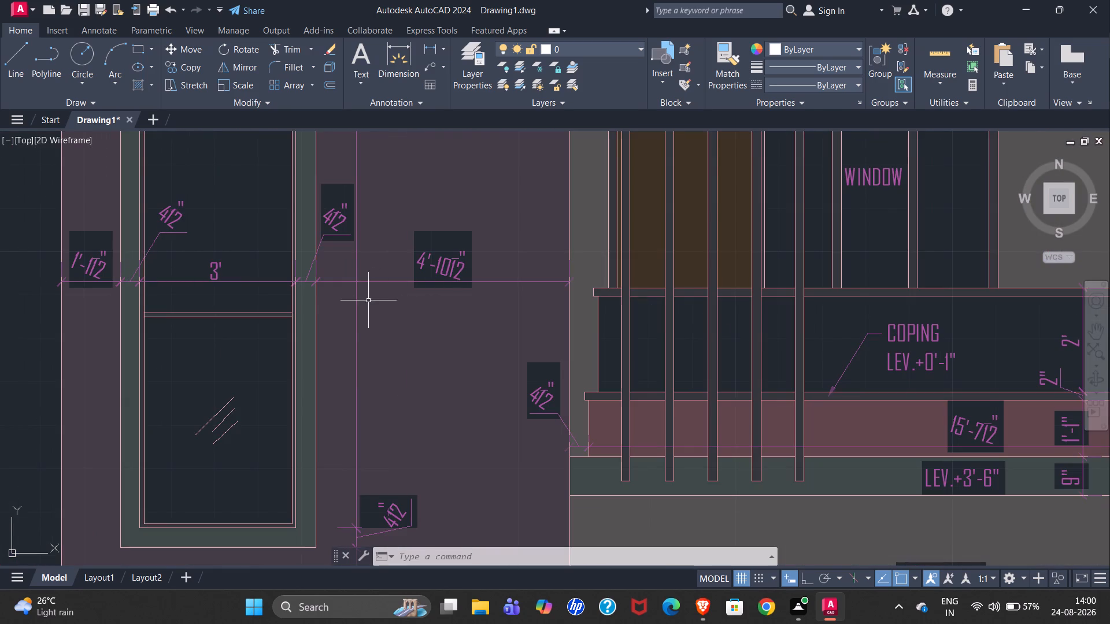
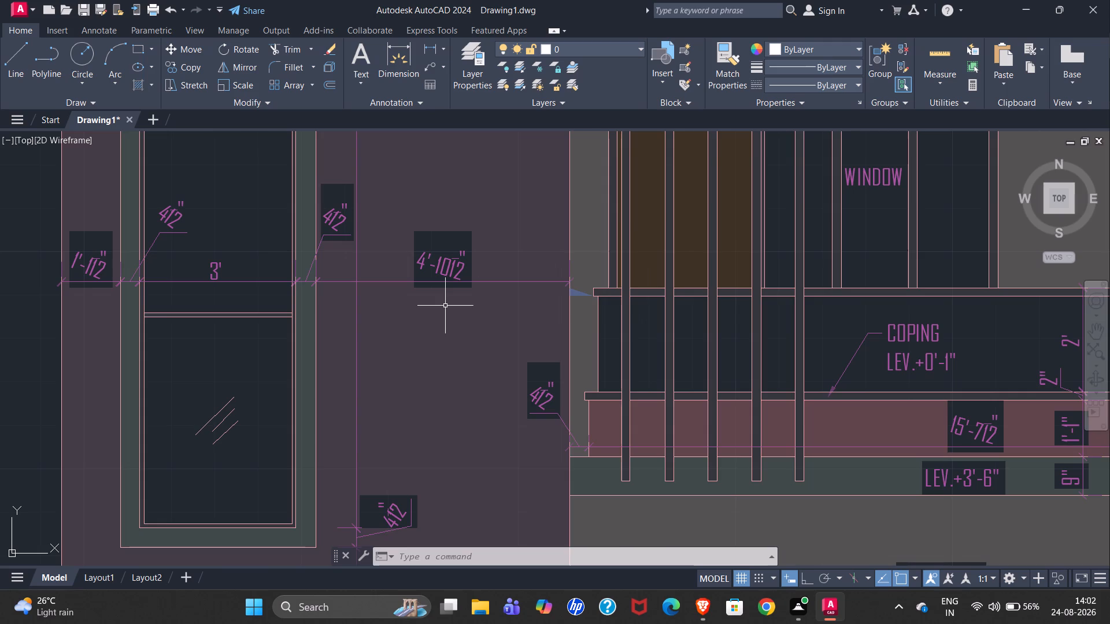
# Examine the reference's width dimensions along the first-floor slab band, from the wall beside the vertical fins across to the outer wall edge.
pyautogui.scroll(-1, 275, 317)
pyautogui.scroll(1, 483, 441)
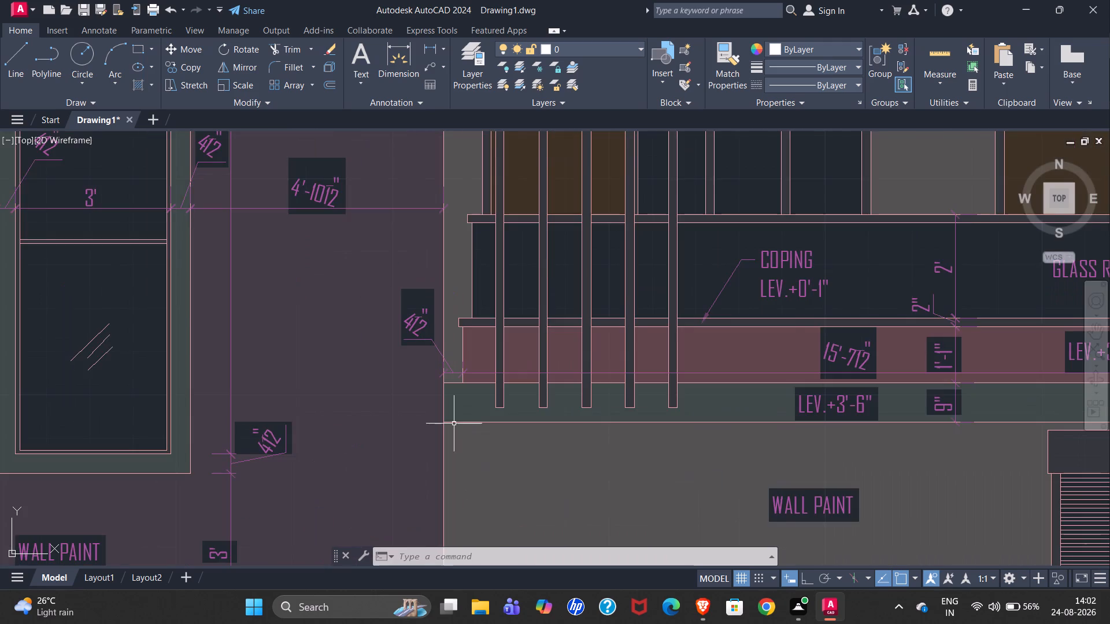
pyautogui.scroll(1, 407, 400)
pyautogui.scroll(-1, 13, 345)
pyautogui.scroll(1, 324, 361)
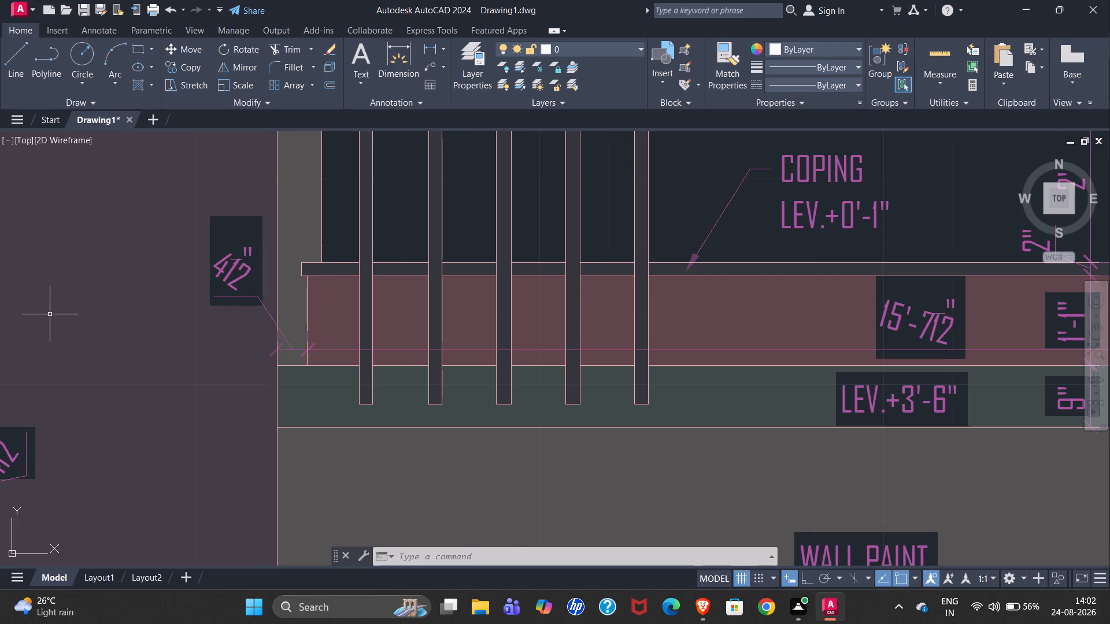
pyautogui.scroll(-1, 50, 314)
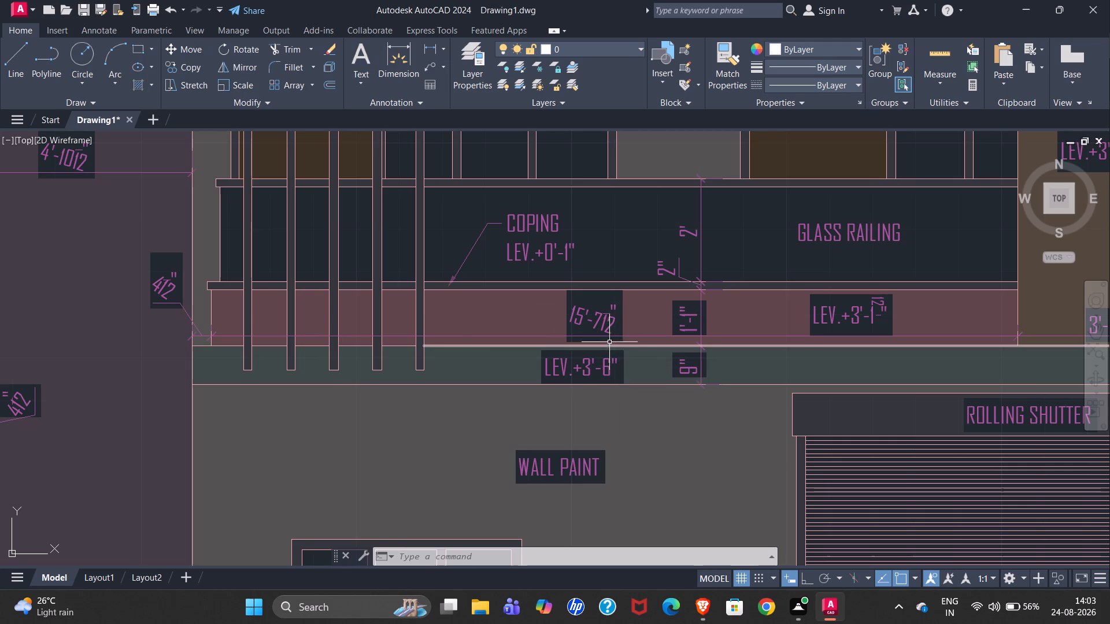
pyautogui.scroll(-1, 240, 308)
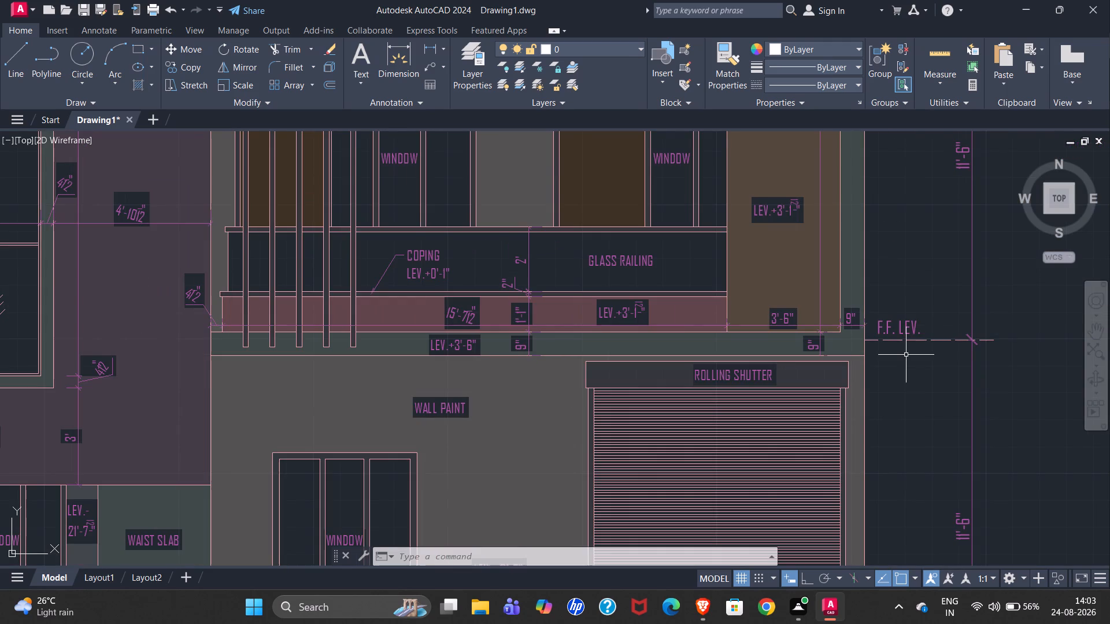
pyautogui.scroll(2, 821, 325)
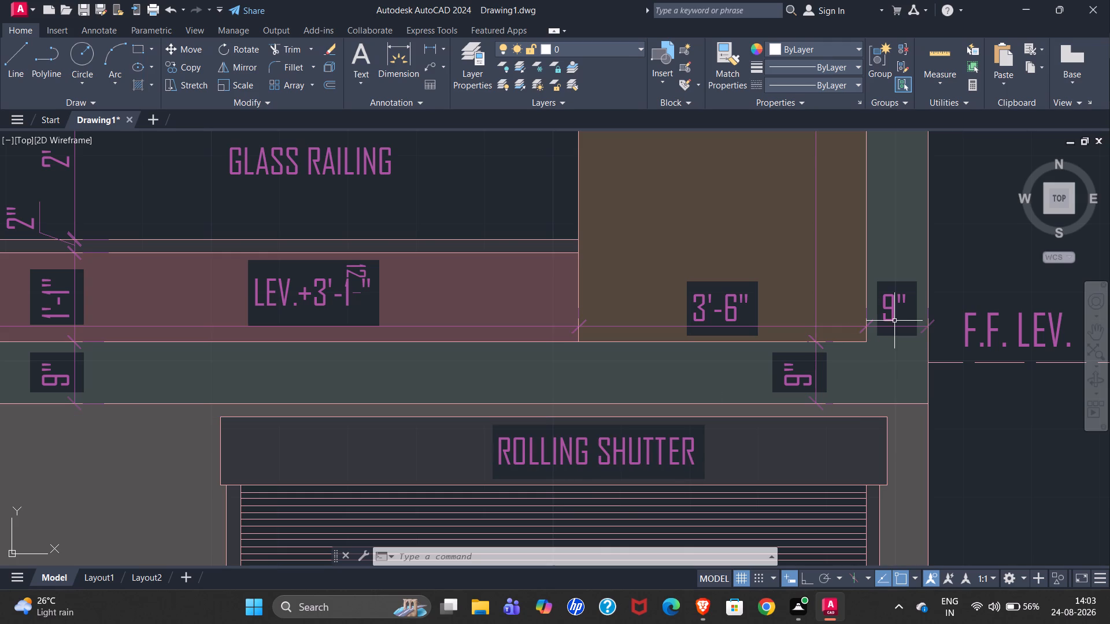
pyautogui.scroll(-1, 581, 265)
pyautogui.scroll(-1, 776, 252)
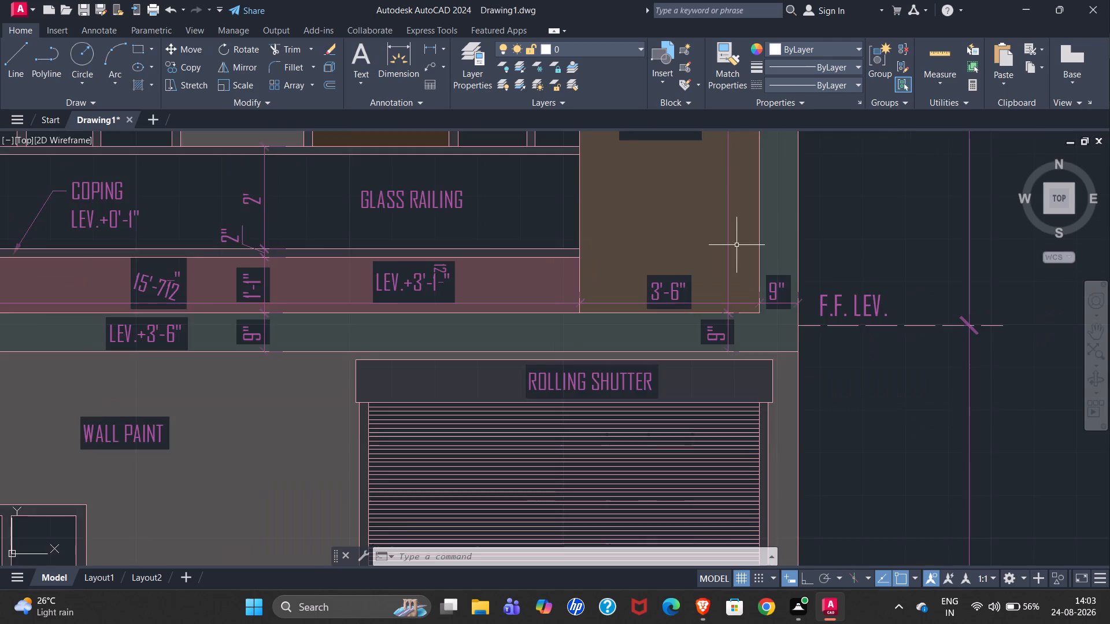
# Offset the left vertical boundary line of the new elevation 29' to the right, across the level lines.
pyautogui.scroll(-2, 576, 268)
pyautogui.scroll(-1, 498, 269)
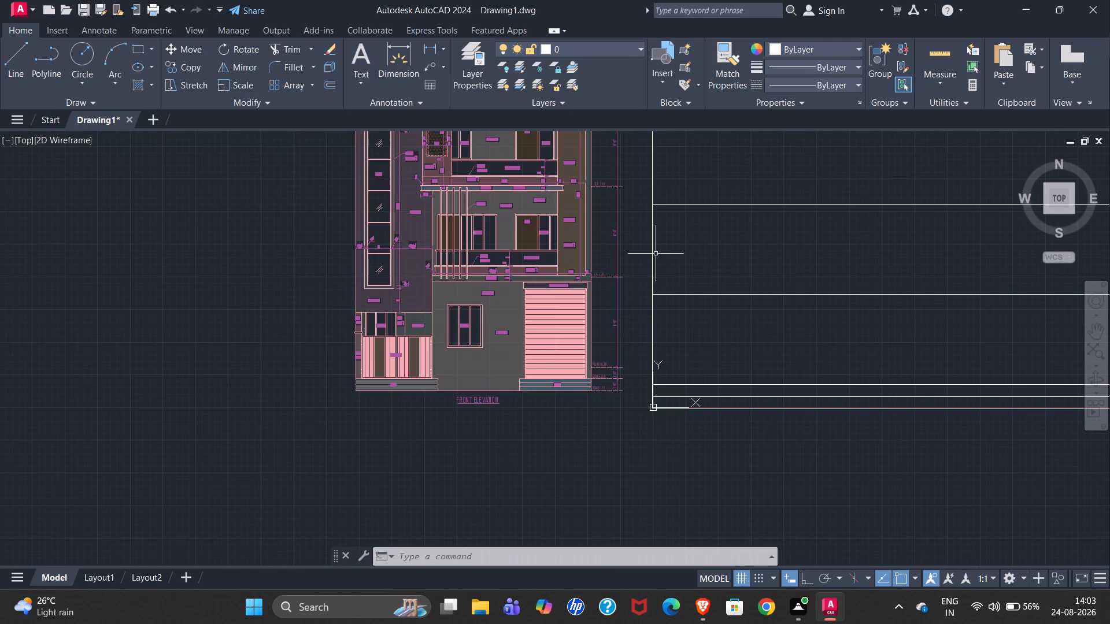
pyautogui.click(654, 242)
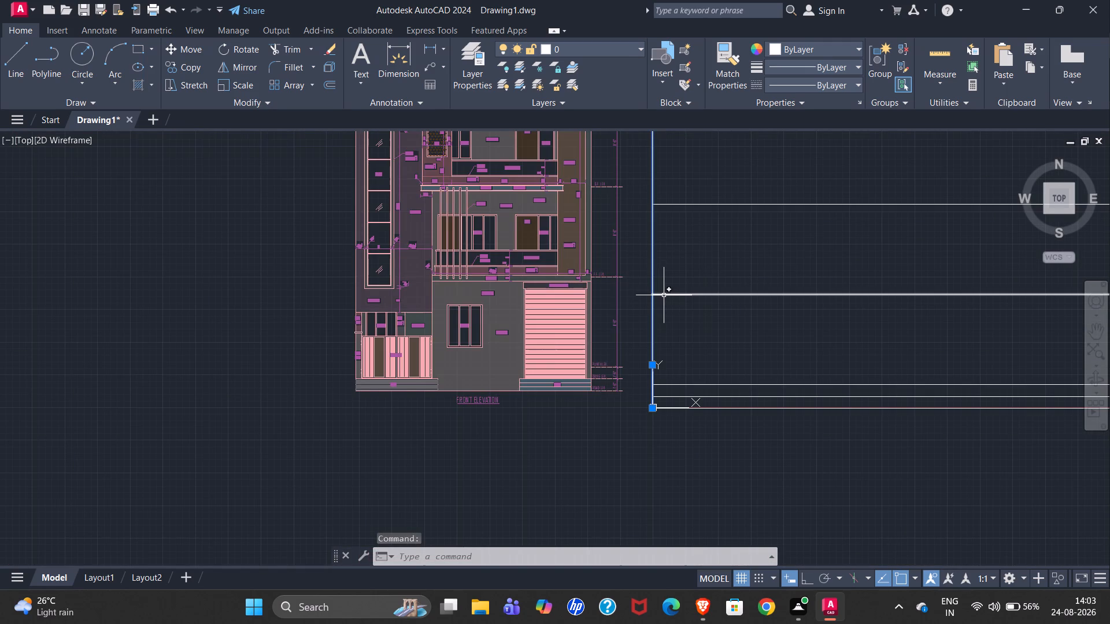
pyautogui.press('o')
pyautogui.press('Return')
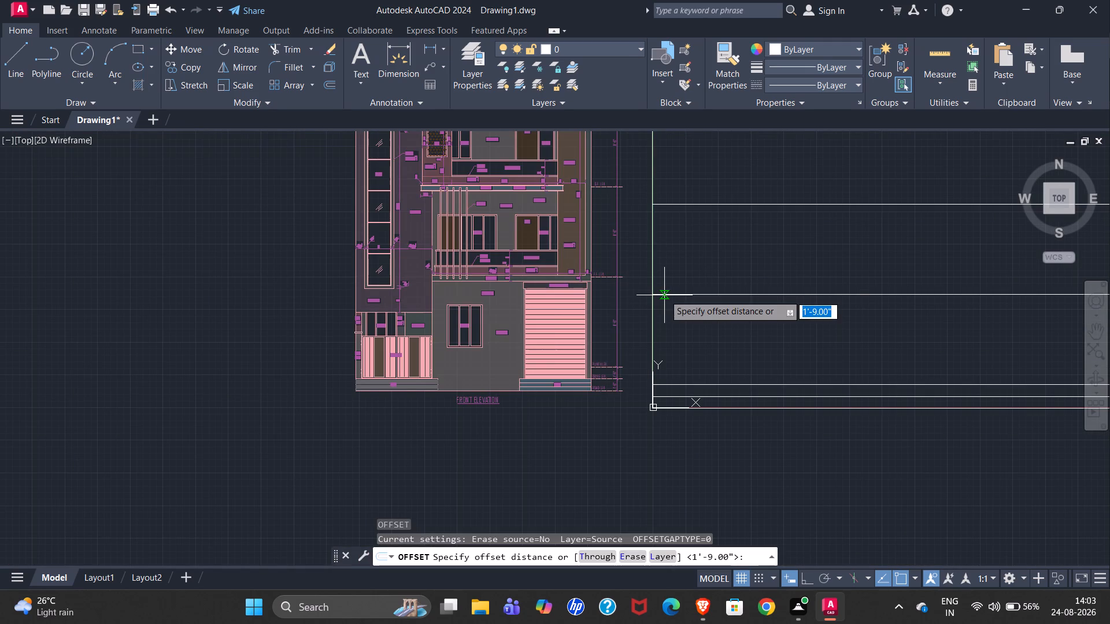
pyautogui.write('29')
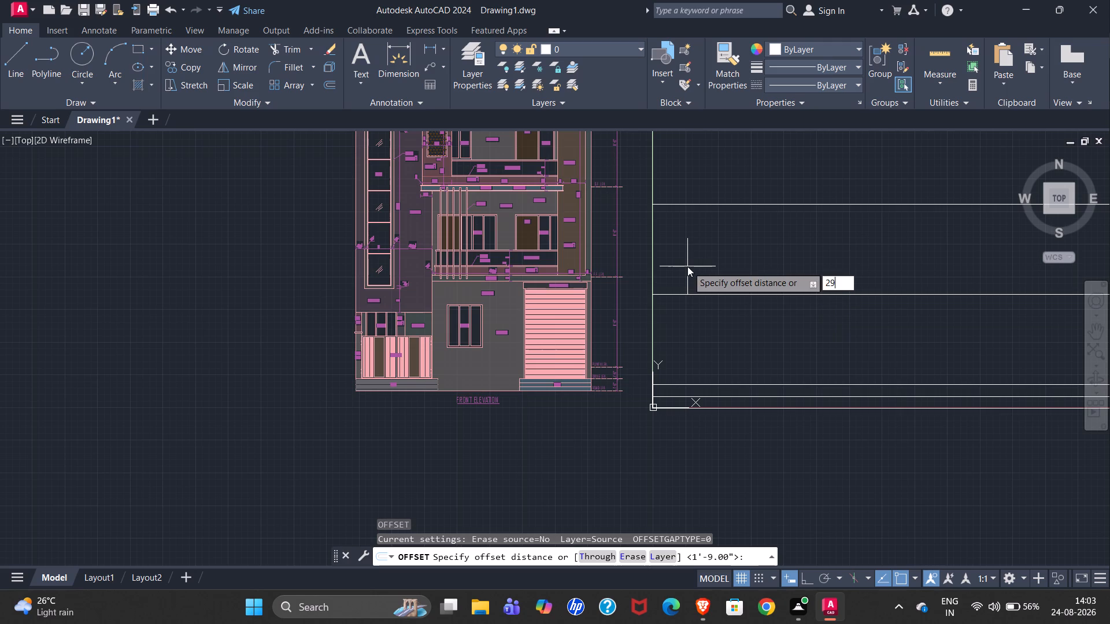
pyautogui.press("'")
pyautogui.press('Return')
pyautogui.click(743, 262)
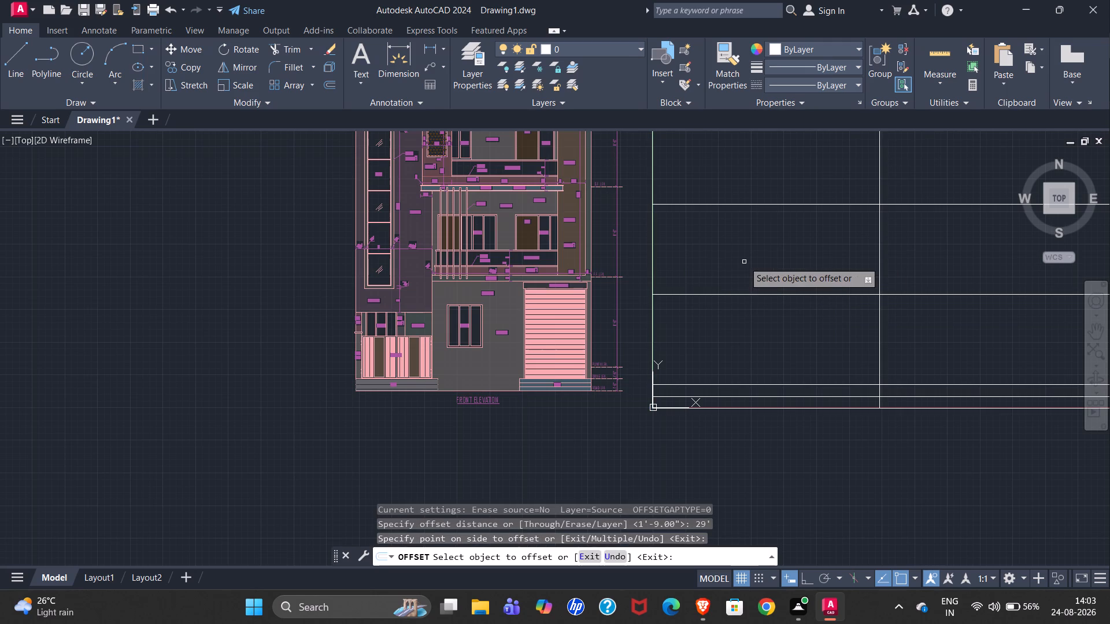
pyautogui.scroll(-1, 0, 435)
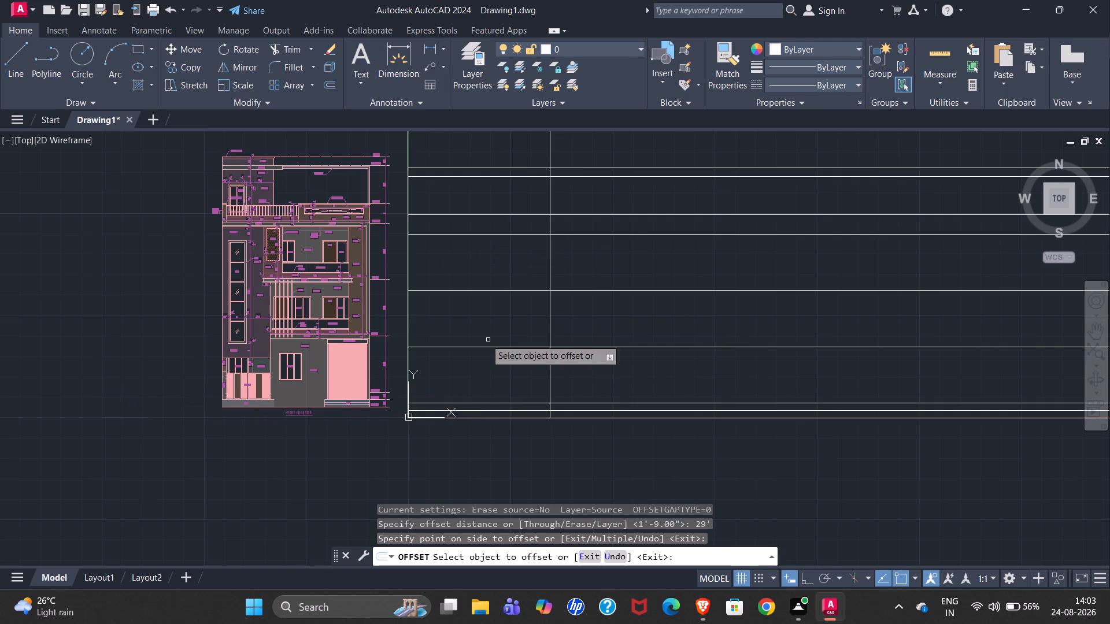
pyautogui.press('Escape')
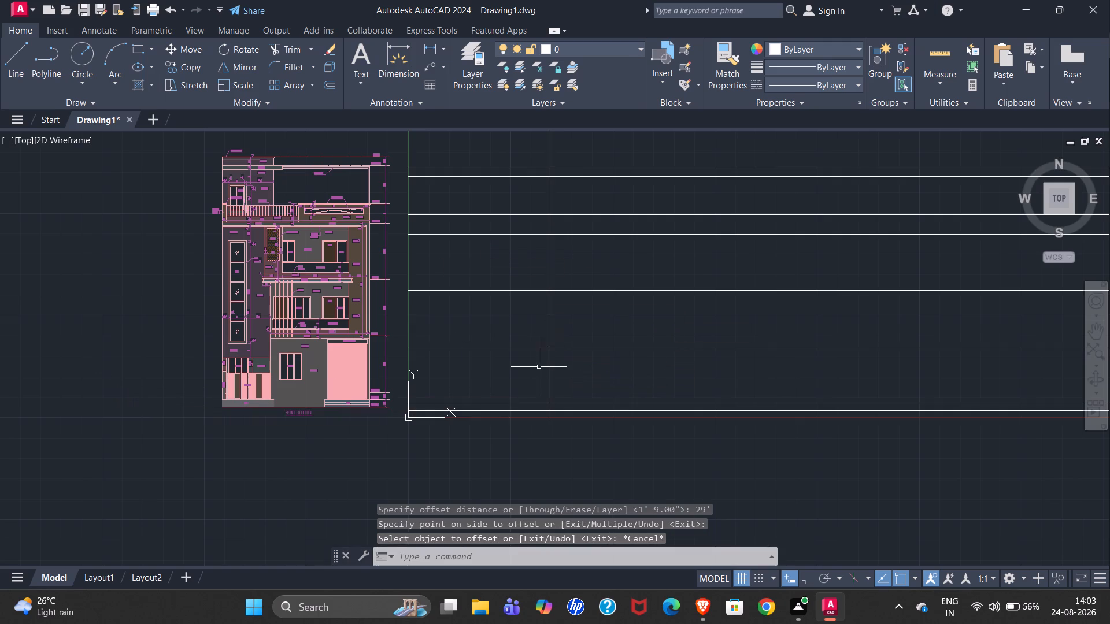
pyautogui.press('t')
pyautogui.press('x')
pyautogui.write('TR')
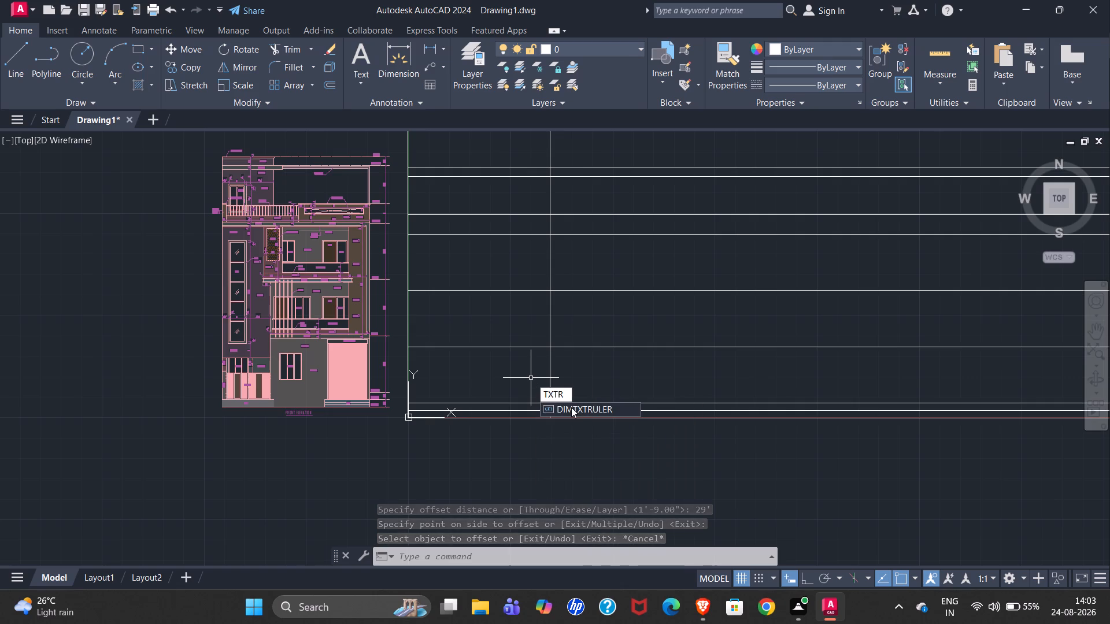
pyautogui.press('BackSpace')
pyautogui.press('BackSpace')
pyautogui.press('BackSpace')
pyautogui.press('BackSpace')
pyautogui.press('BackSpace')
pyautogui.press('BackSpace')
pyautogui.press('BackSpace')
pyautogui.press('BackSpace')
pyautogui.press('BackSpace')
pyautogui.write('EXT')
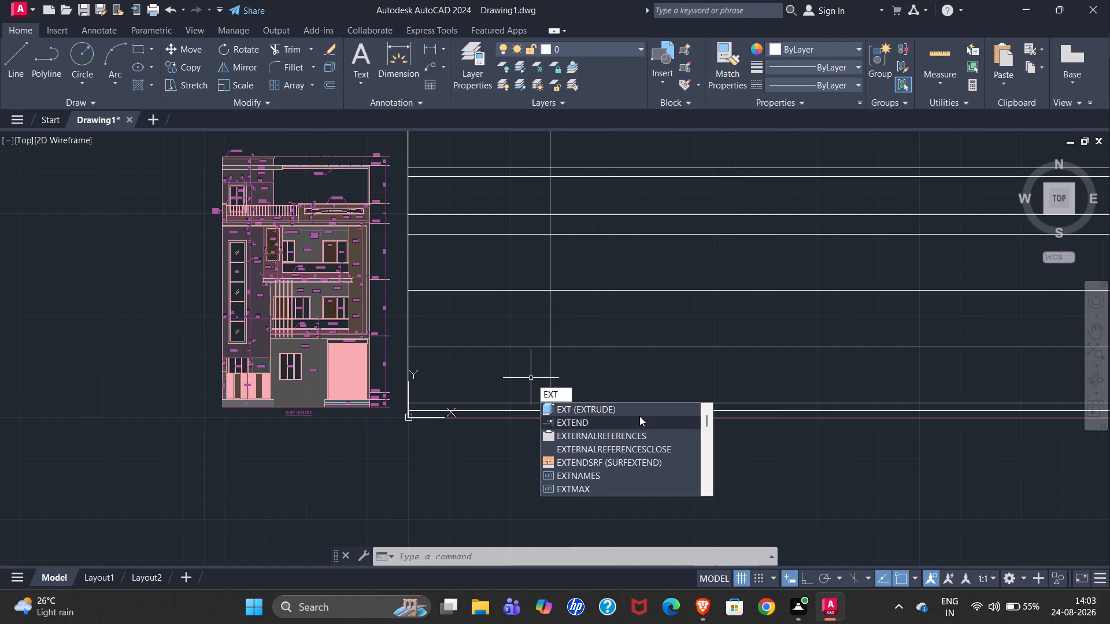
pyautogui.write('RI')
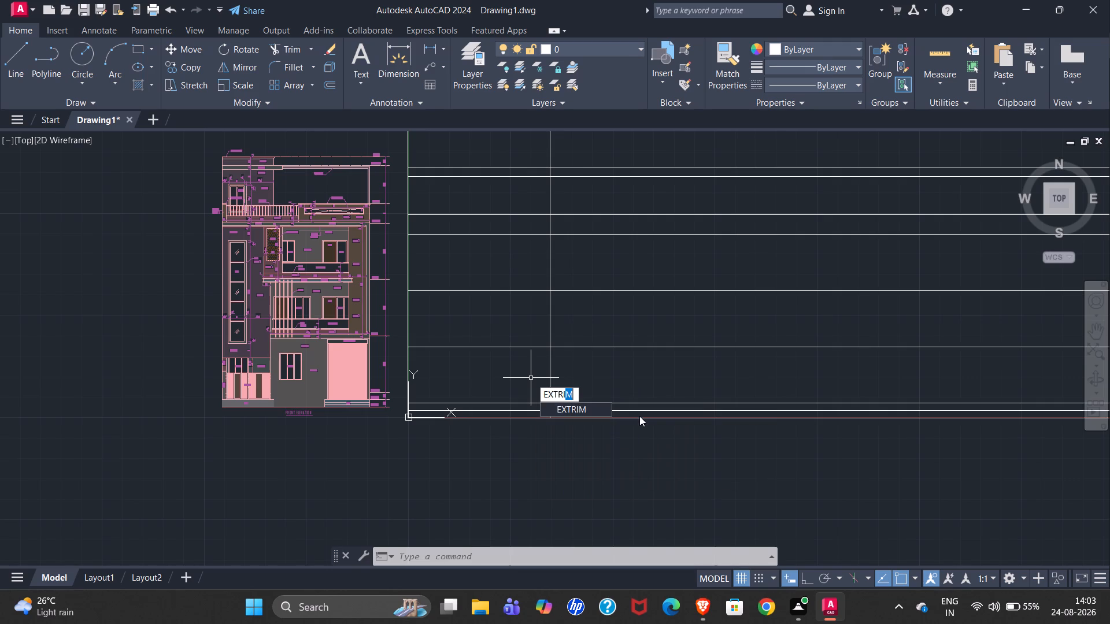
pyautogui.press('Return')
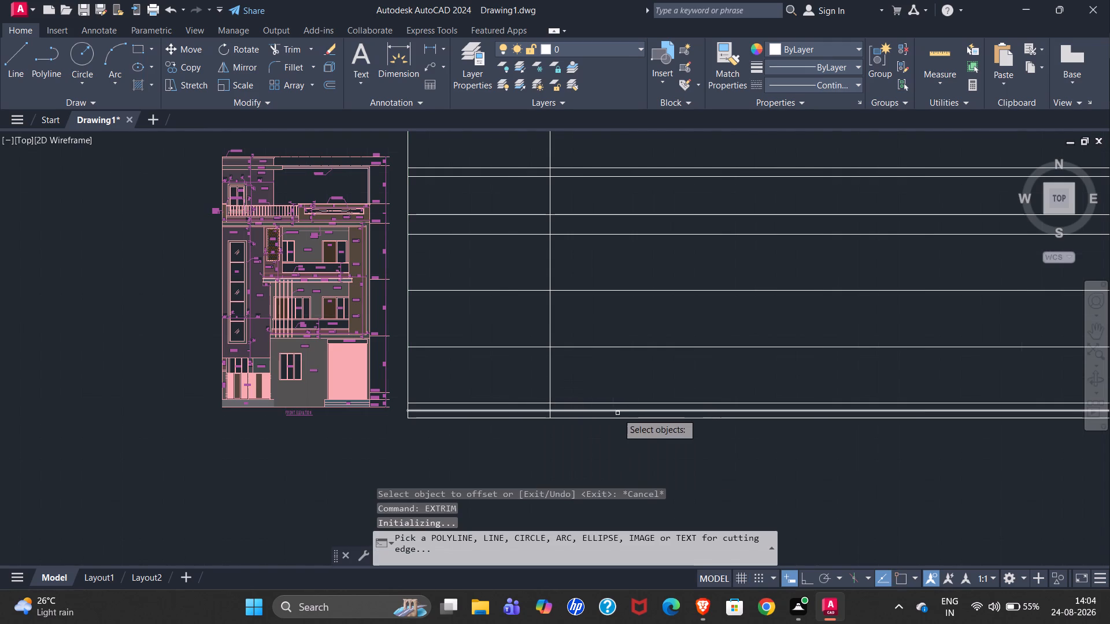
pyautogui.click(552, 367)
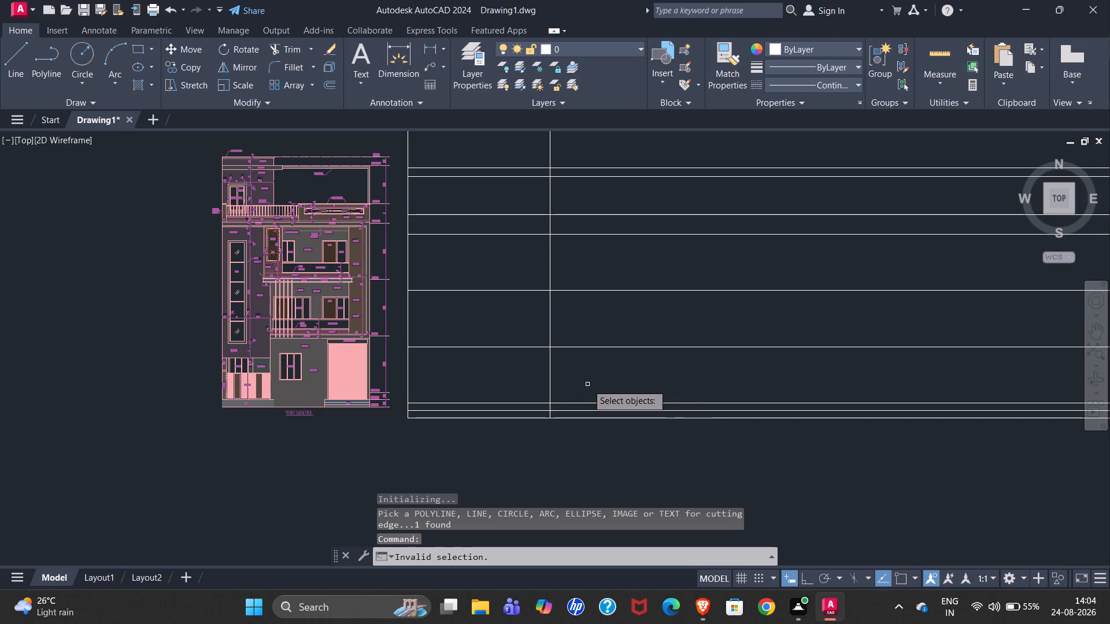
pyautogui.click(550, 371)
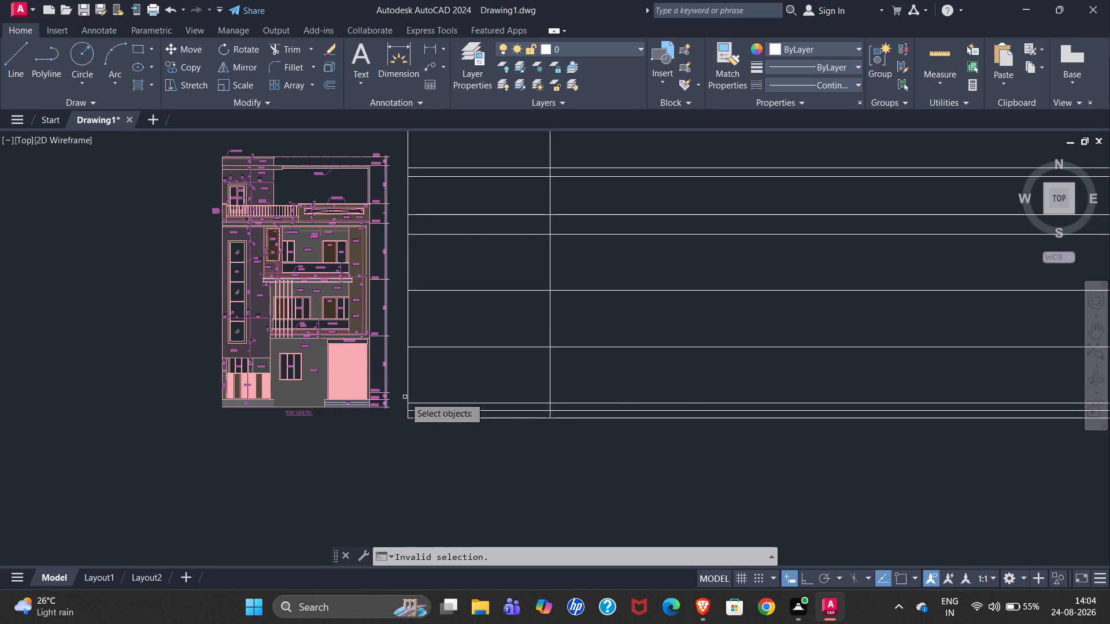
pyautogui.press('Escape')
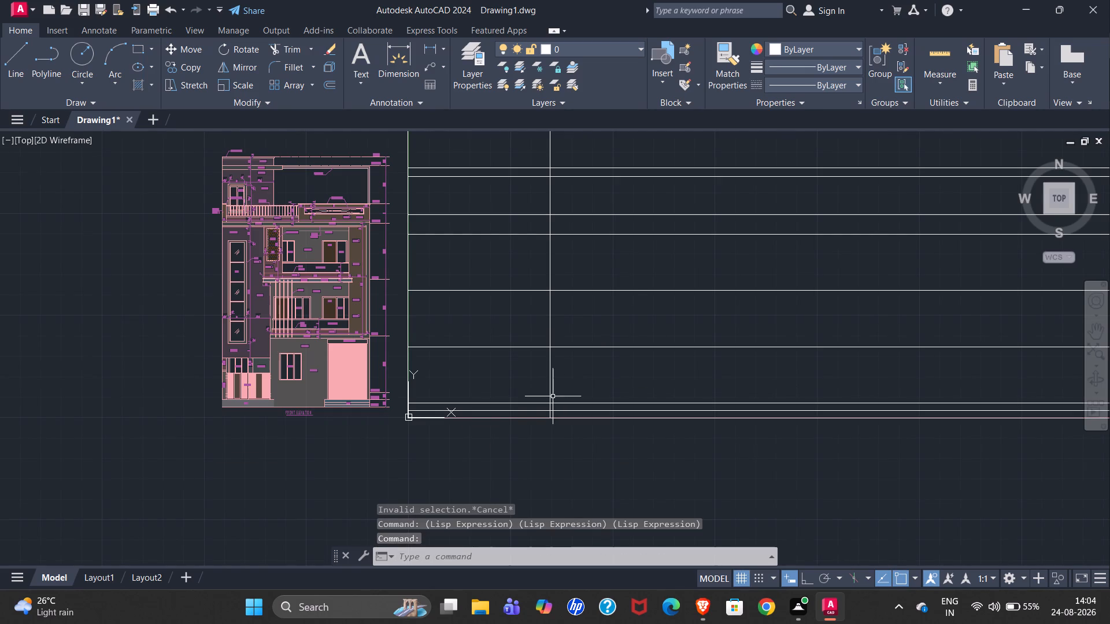
# Trim the level lines beyond the right boundary line and both vertical boundary lines above the topmost level line.
pyautogui.write('TR')
pyautogui.press('Return')
pyautogui.moveTo(646, 443); pyautogui.dragTo(482, 161)
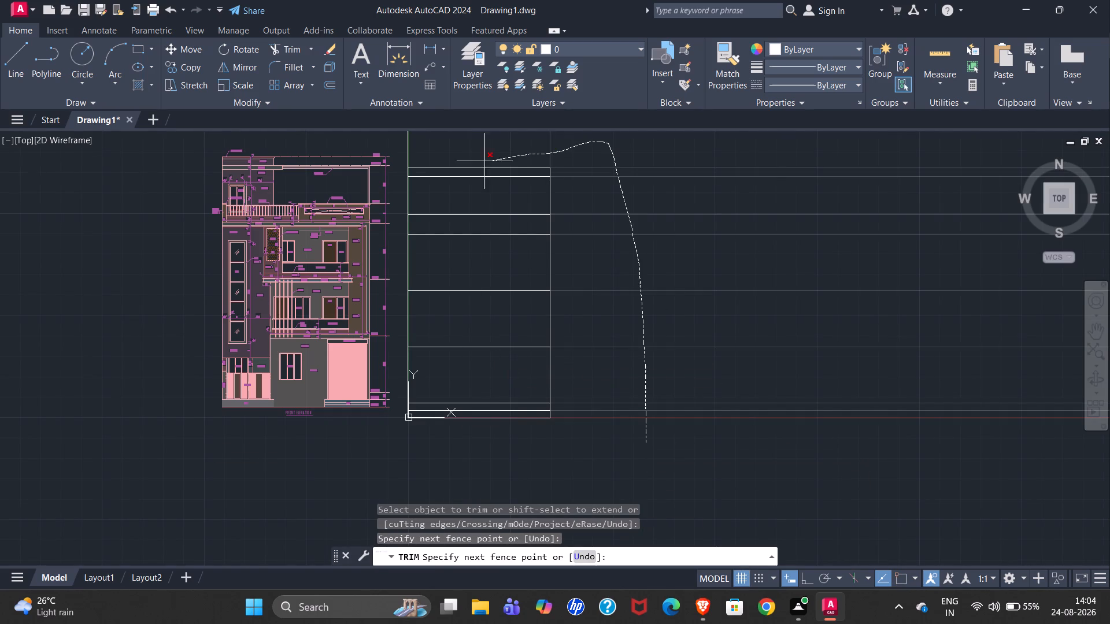
pyautogui.moveTo(482, 161); pyautogui.dragTo(394, 147)
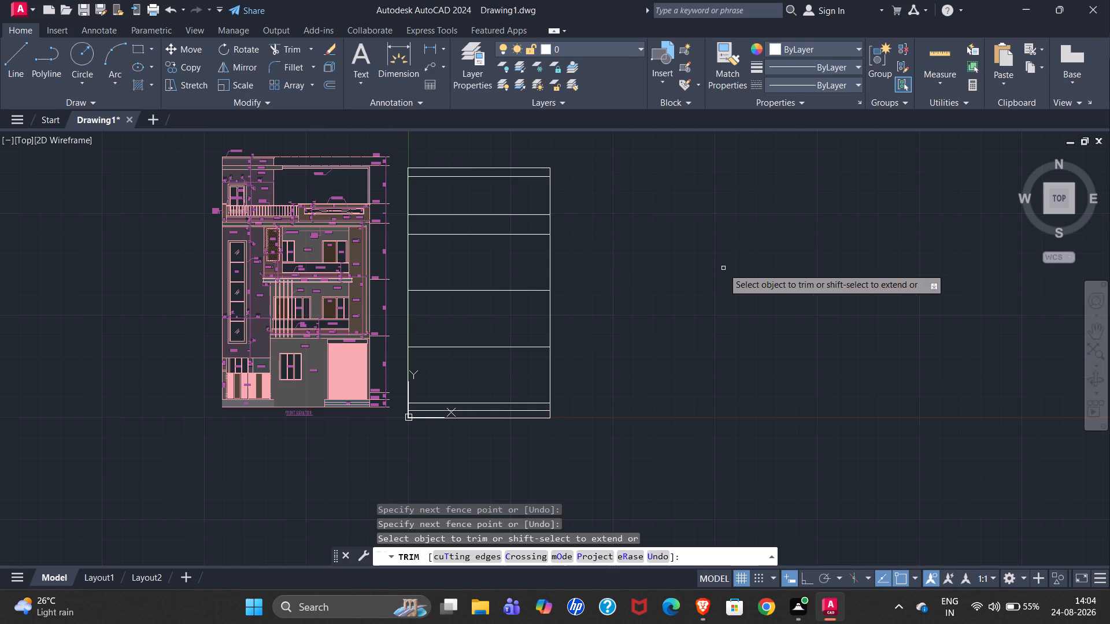
pyautogui.press('Escape')
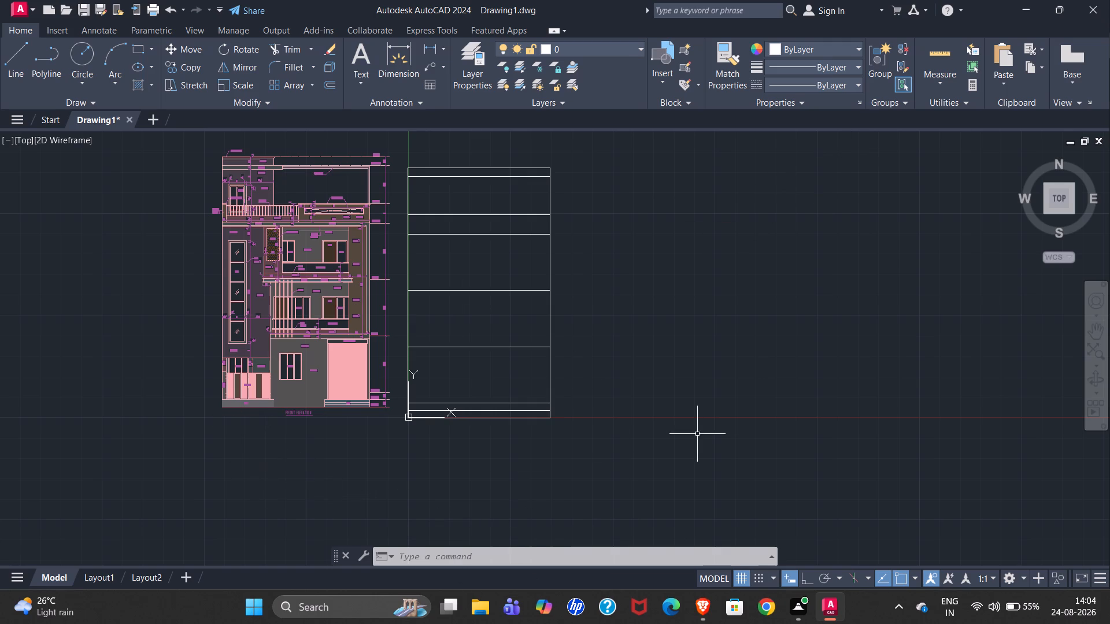
# Examine the reference's ground-floor base: the rolling shutter, steps, ramp, main gate and road, drive and plinth levels.
pyautogui.scroll(2, 437, 463)
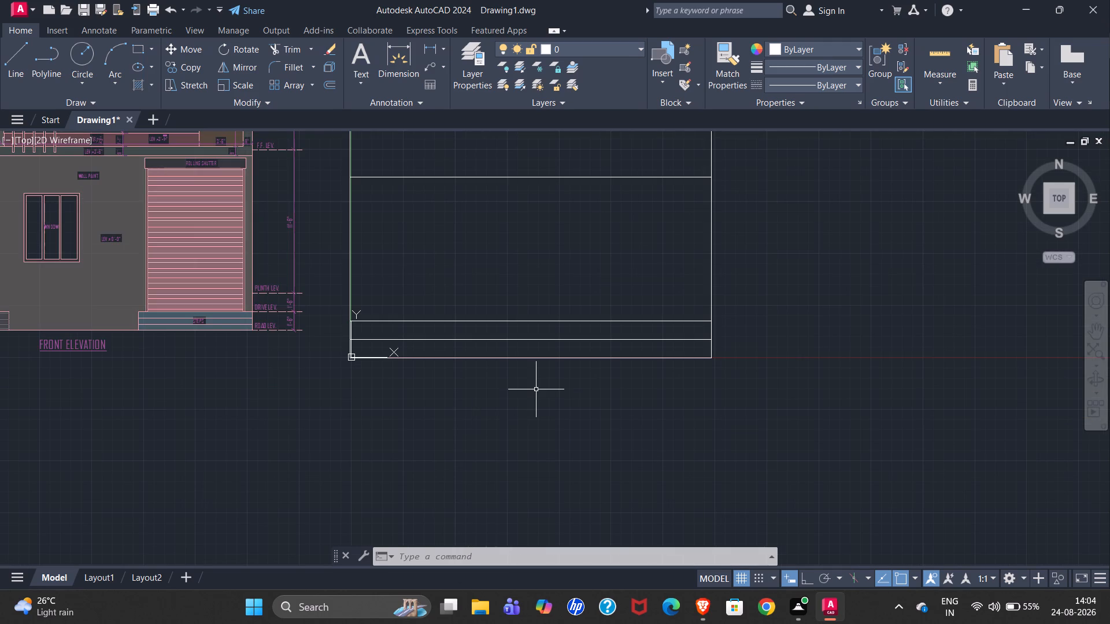
pyautogui.scroll(-1, 568, 336)
pyautogui.scroll(2, 335, 215)
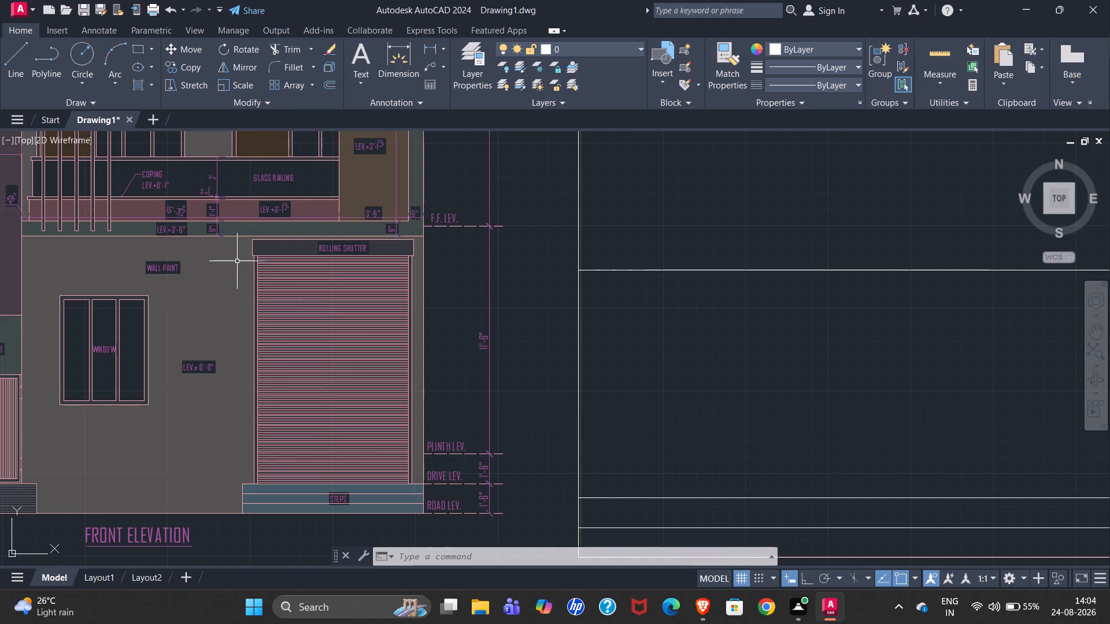
pyautogui.scroll(-1, 173, 182)
pyautogui.scroll(2, 307, 420)
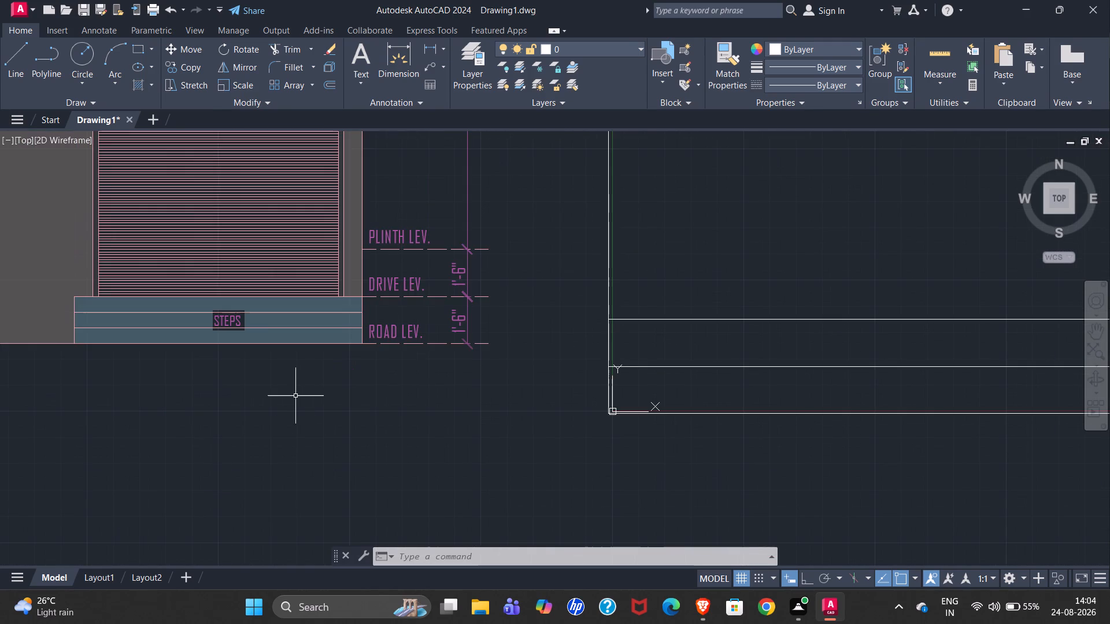
pyautogui.scroll(-1, 231, 324)
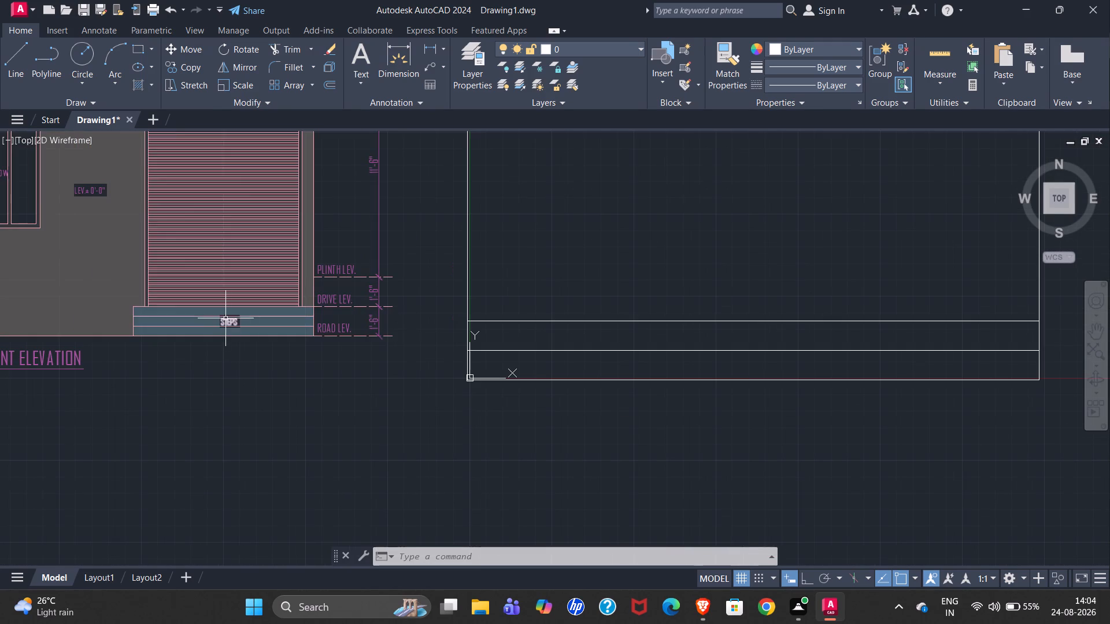
pyautogui.scroll(-1, 816, 432)
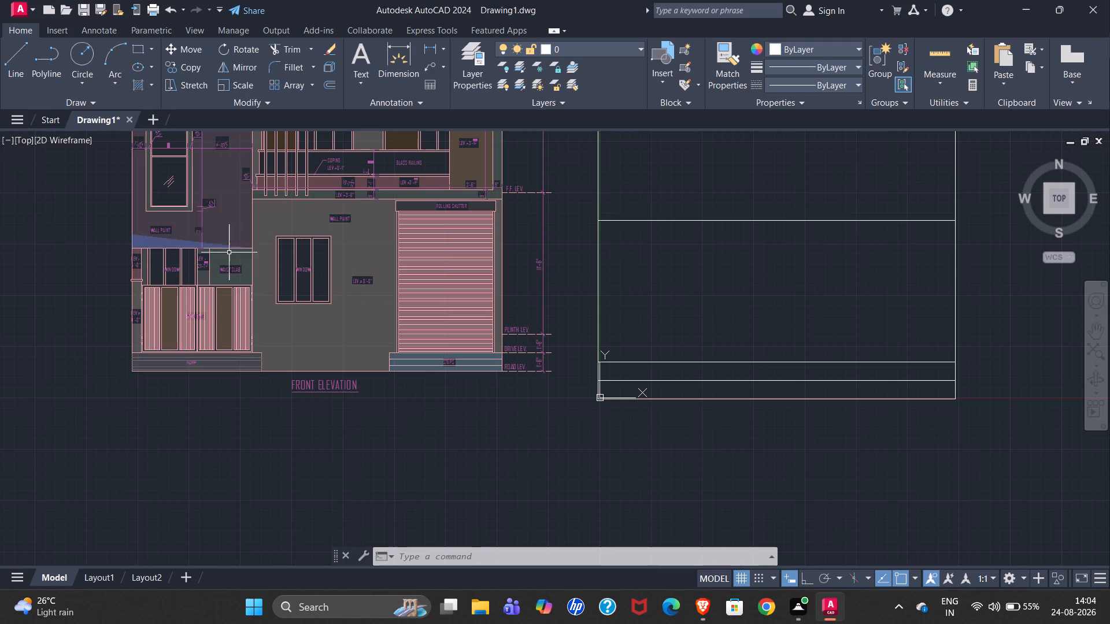
pyautogui.scroll(2, 251, 378)
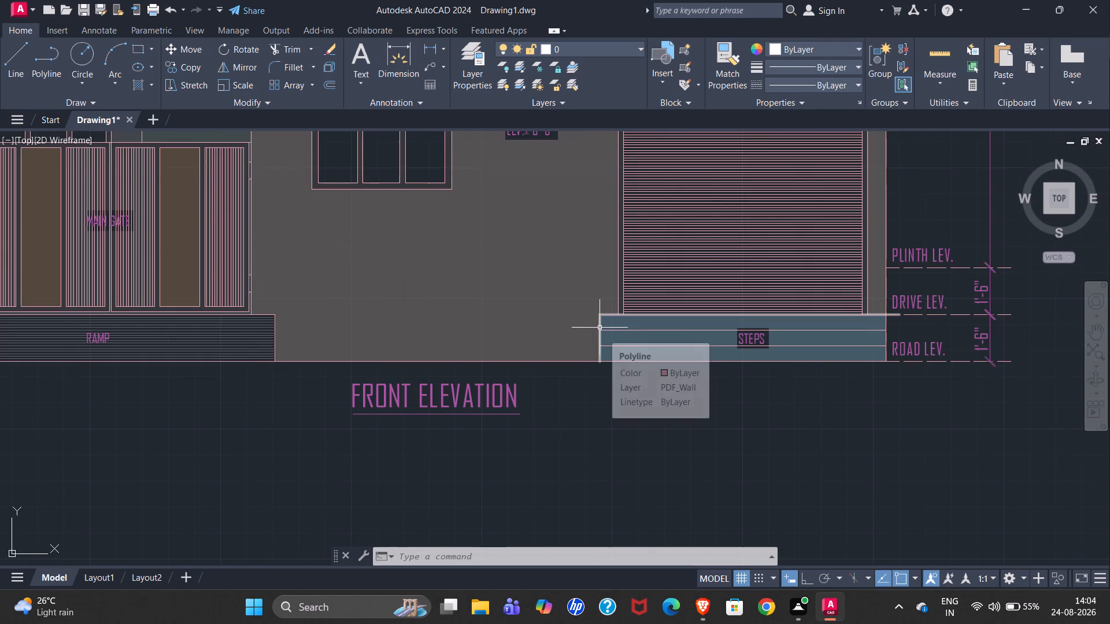
# Measure the height and width of the reference's steps block using temporary lines with Ortho turned on.
pyautogui.click(12, 72)
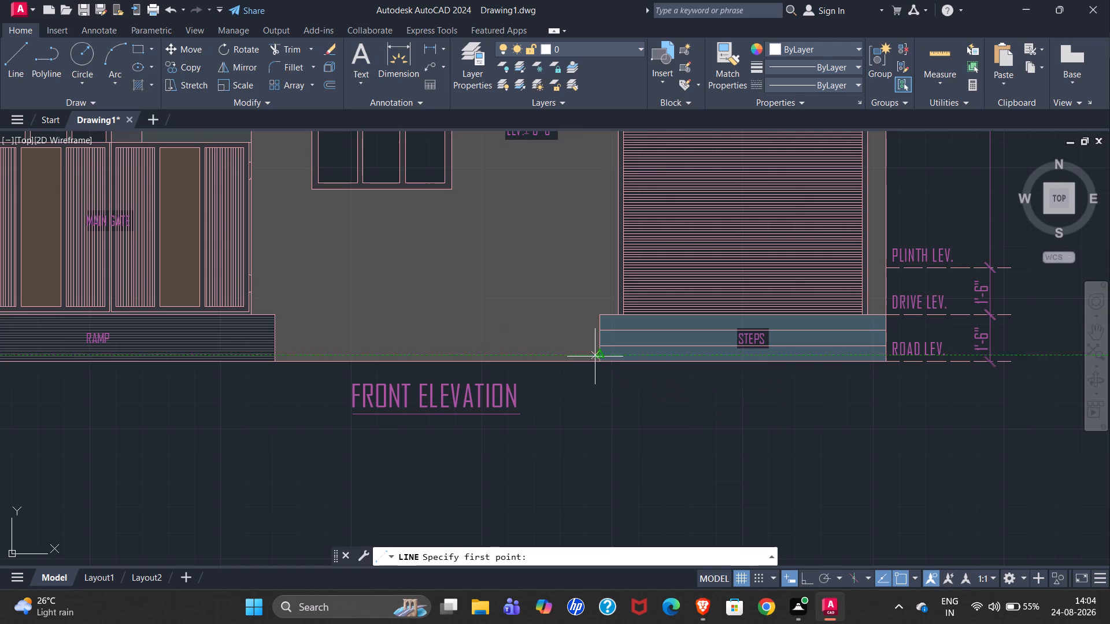
pyautogui.click(600, 362)
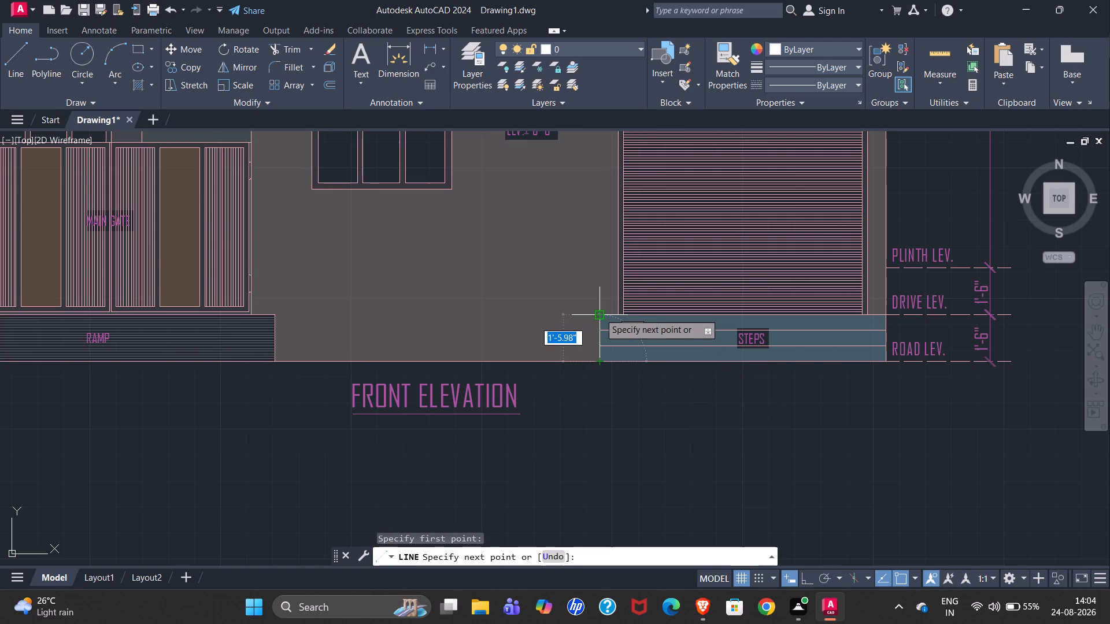
pyautogui.scroll(3, 600, 313)
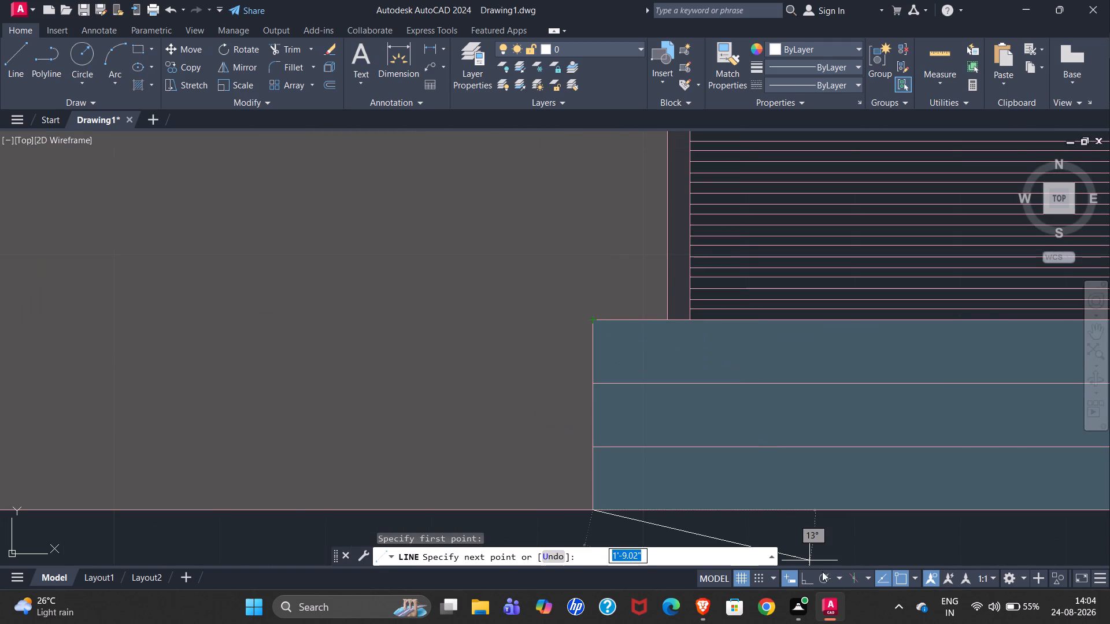
pyautogui.click(810, 577)
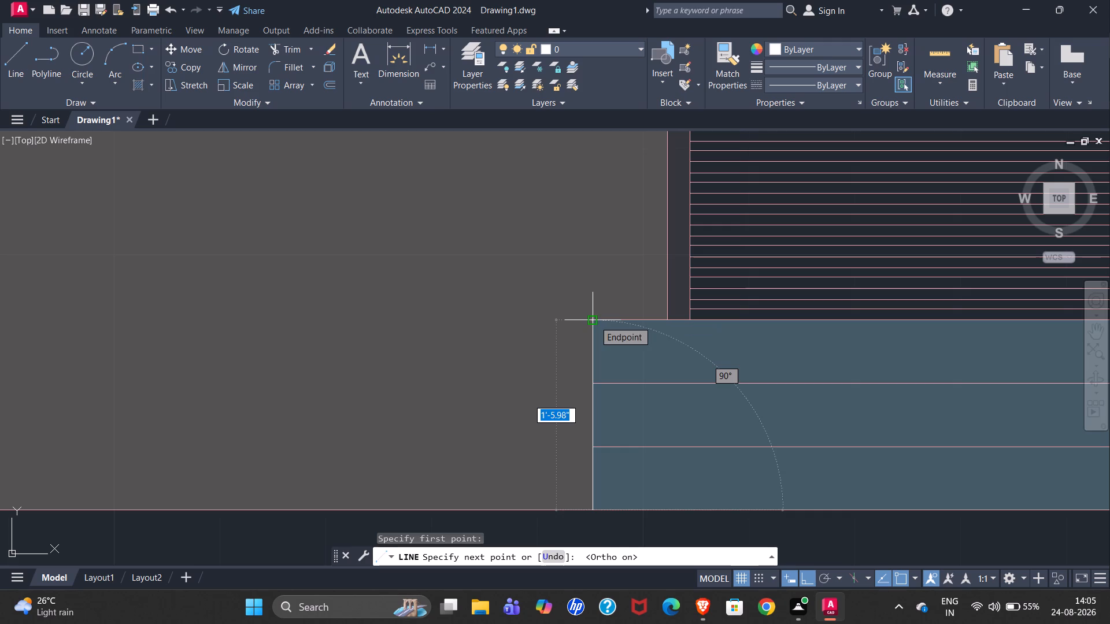
pyautogui.press('Escape')
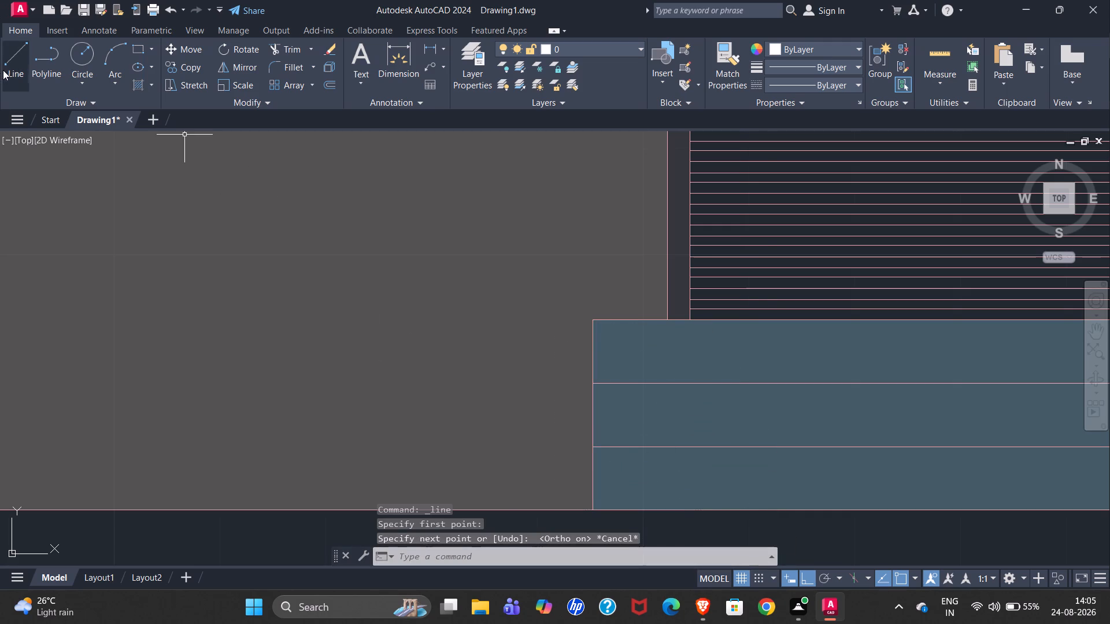
pyautogui.click(3, 70)
pyautogui.click(15, 70)
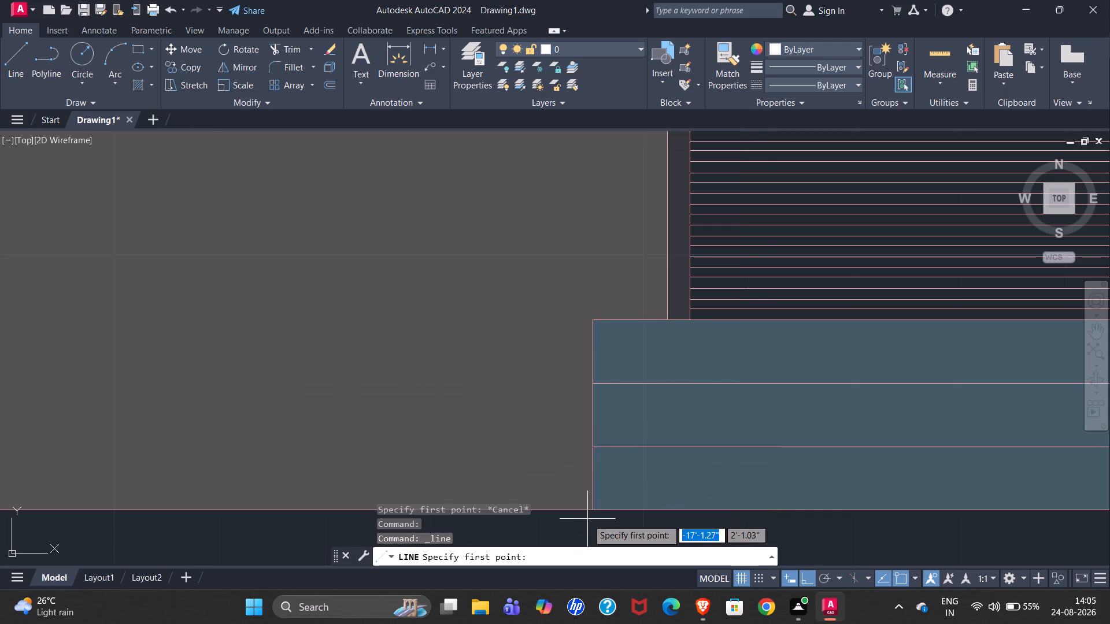
pyautogui.click(594, 512)
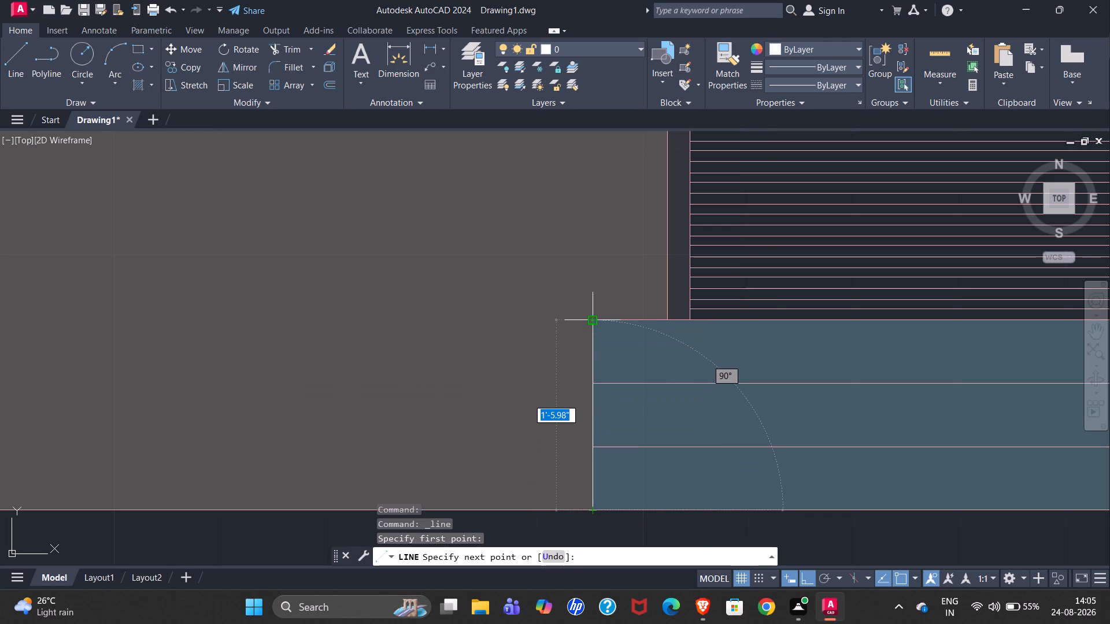
pyautogui.scroll(-1, 224, 294)
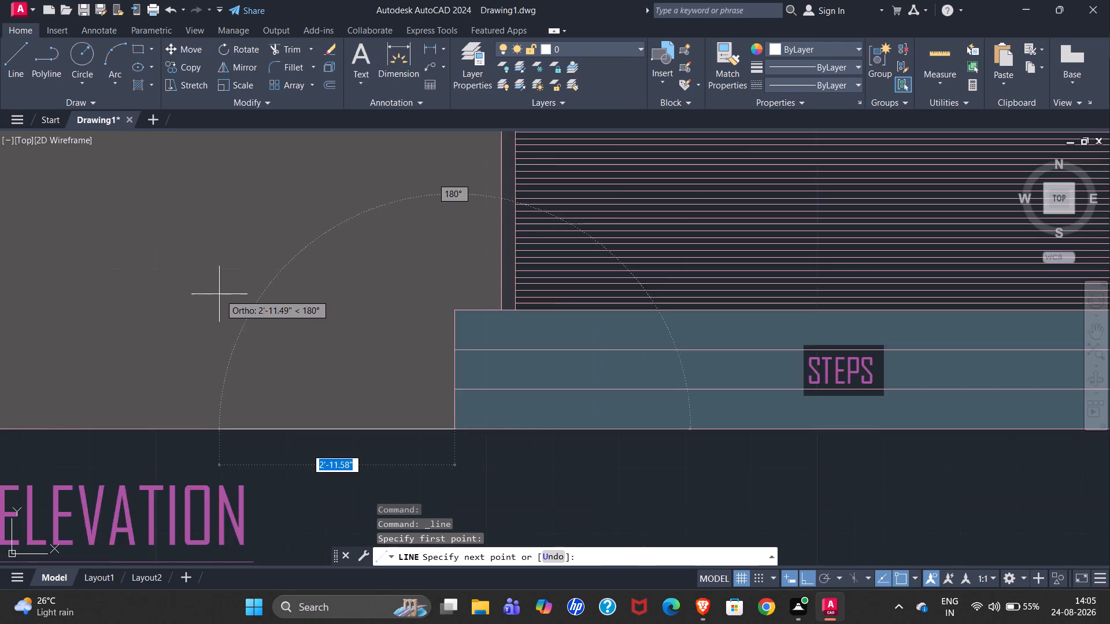
pyautogui.scroll(-1, 218, 294)
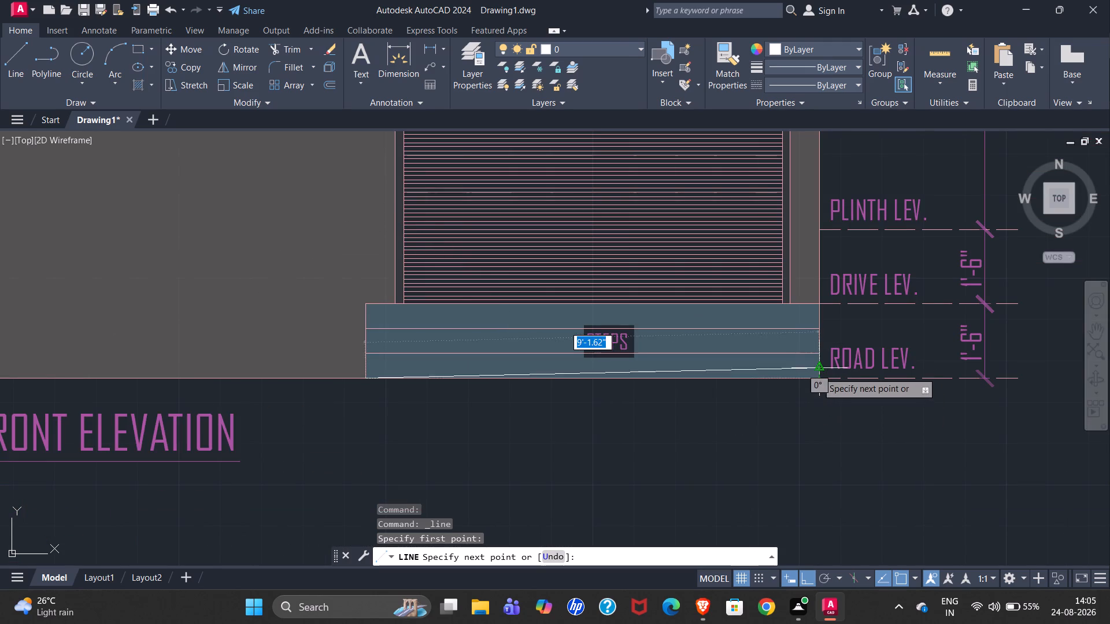
pyautogui.press('Escape')
# Examine the reference's rolling shutter, the slab band dimensions above it, and the ground-floor window and level lines.
pyautogui.scroll(-3, 412, 525)
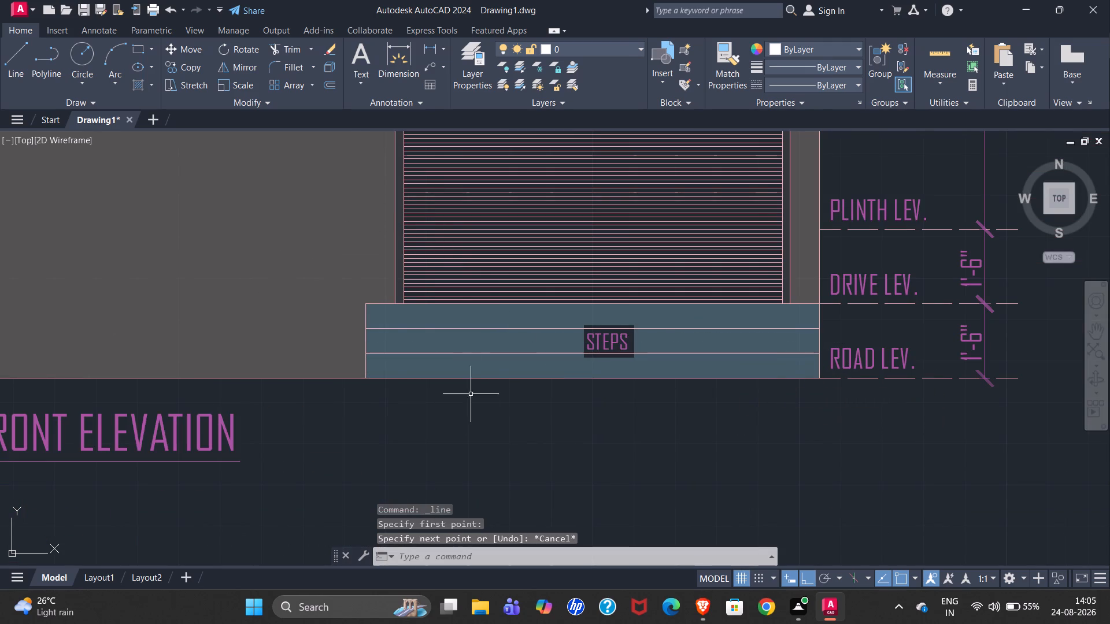
pyautogui.scroll(-2, 460, 371)
pyautogui.scroll(-1, 508, 414)
pyautogui.scroll(3, 480, 161)
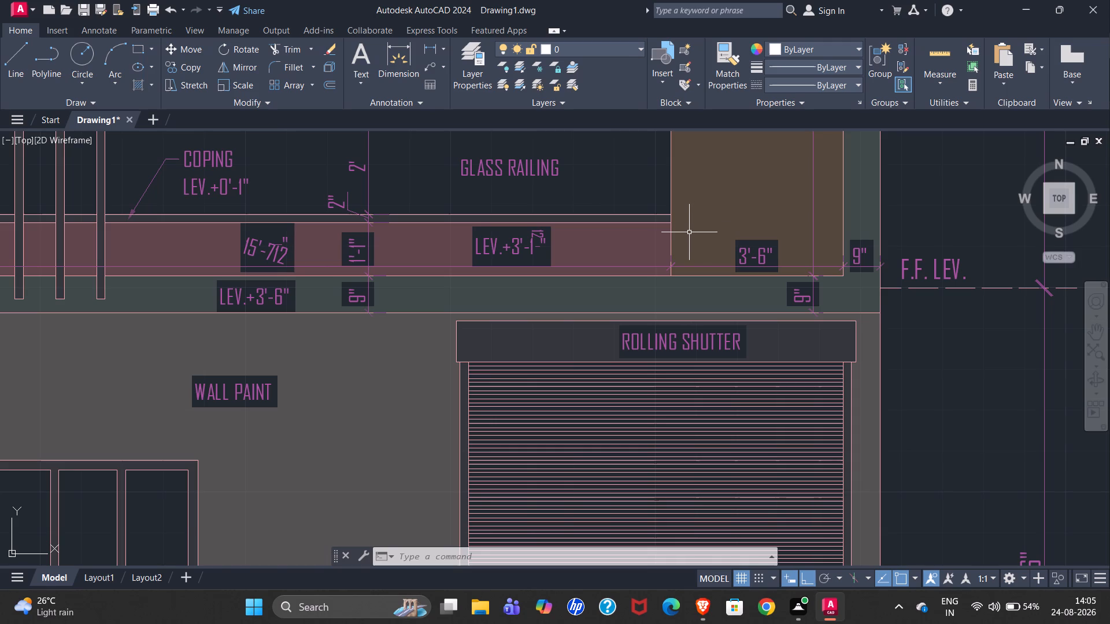
pyautogui.scroll(-1, 654, 192)
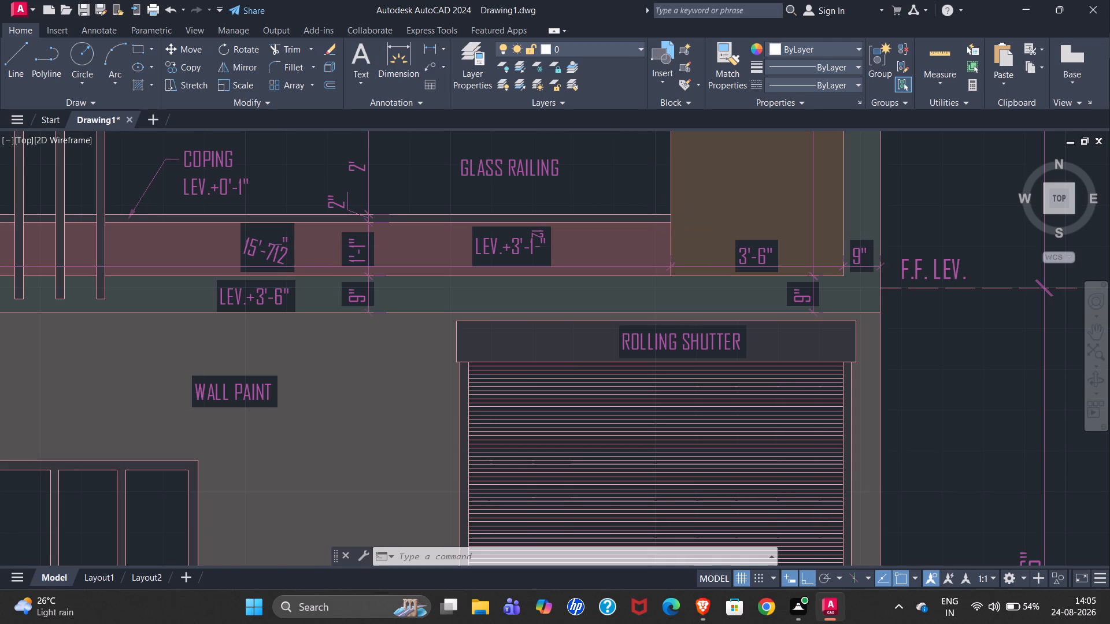
pyautogui.scroll(-1, 654, 192)
pyautogui.scroll(1, 744, 291)
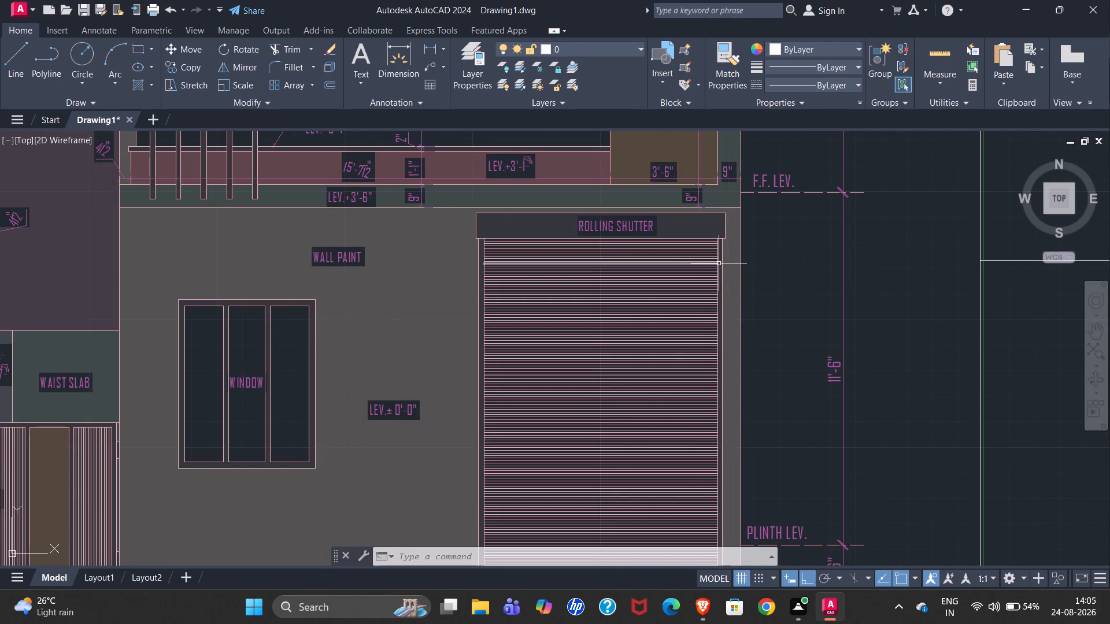
pyautogui.scroll(-1, 730, 263)
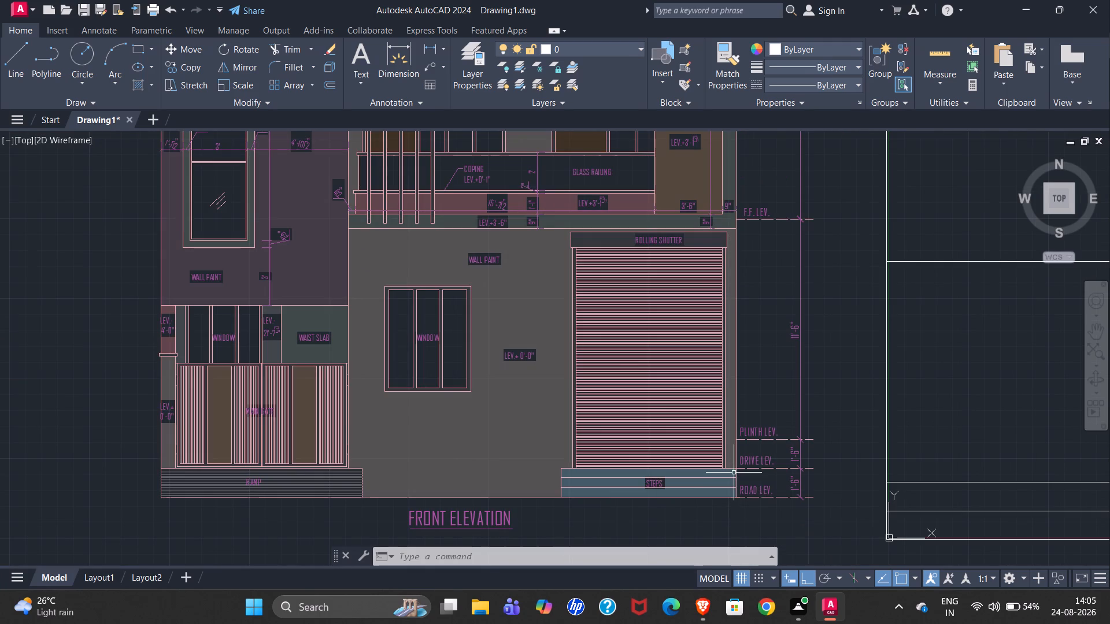
pyautogui.scroll(2, 719, 195)
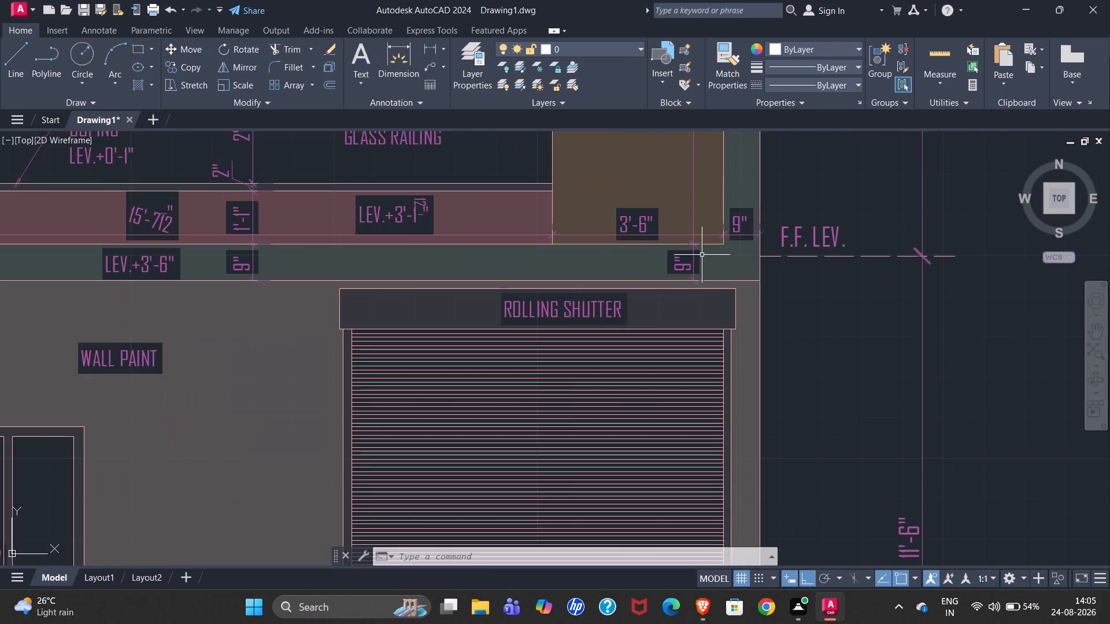
pyautogui.scroll(2, 702, 255)
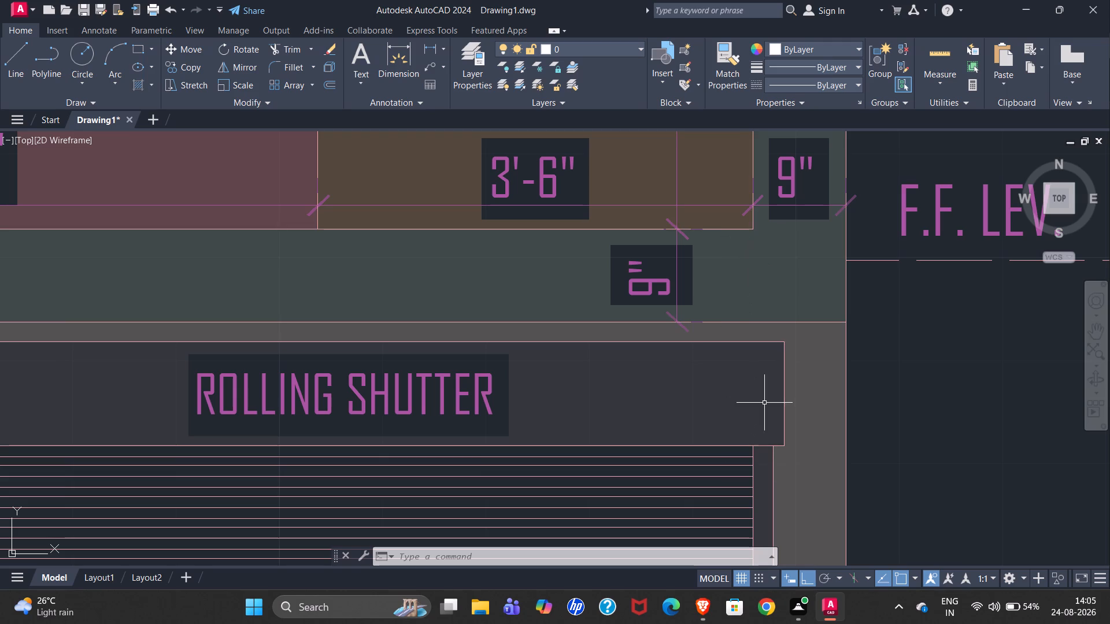
pyautogui.scroll(-3, 722, 246)
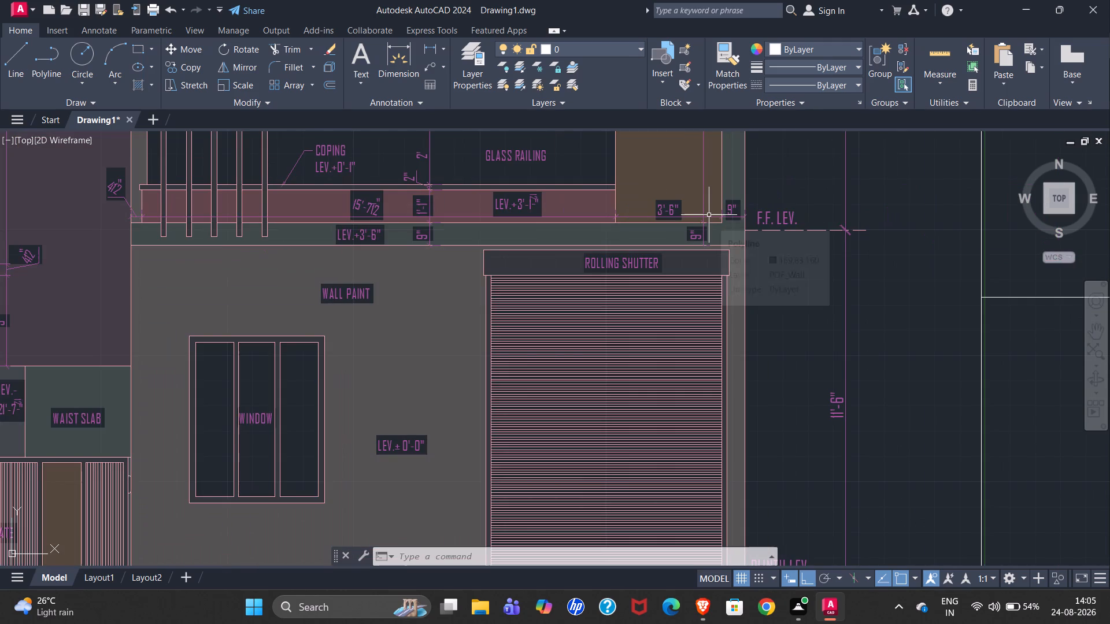
pyautogui.scroll(-2, 697, 215)
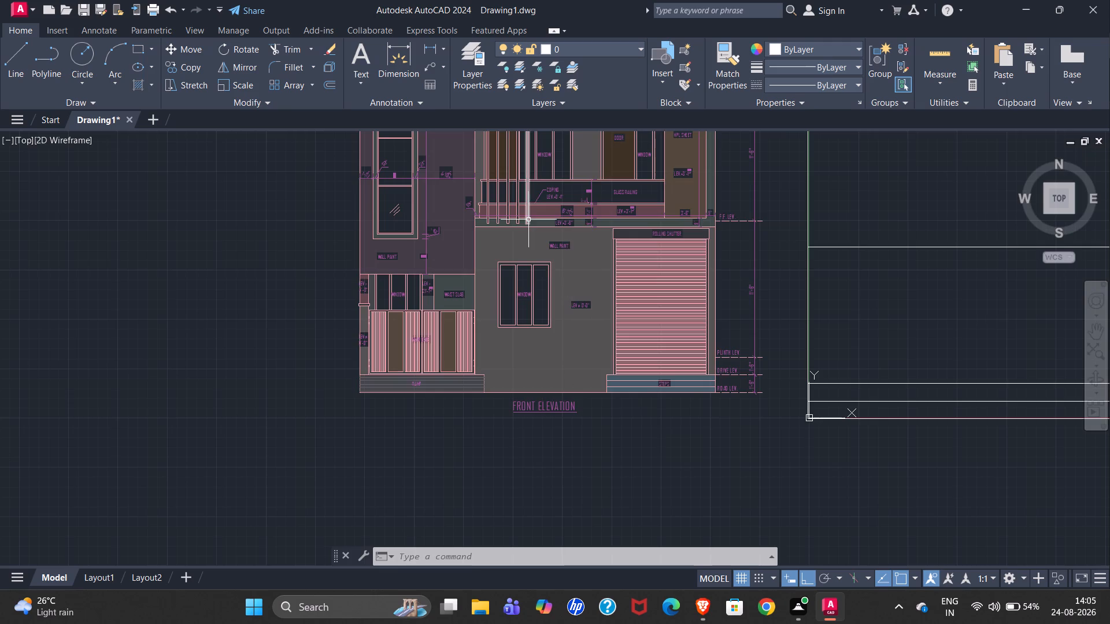
pyautogui.scroll(3, 528, 220)
pyautogui.scroll(-2, 529, 214)
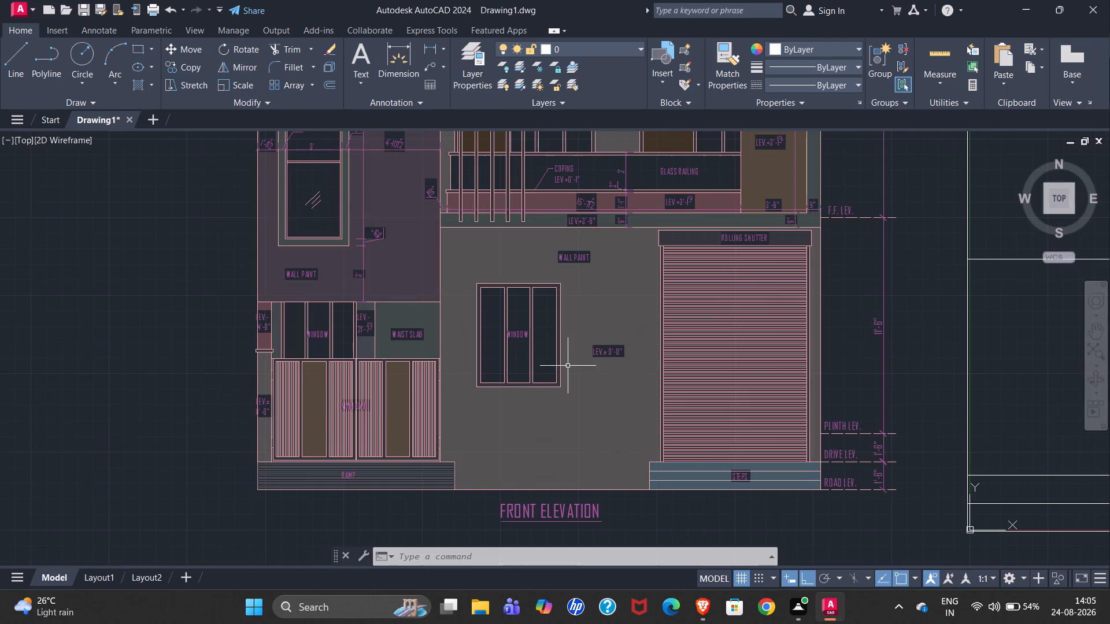
pyautogui.scroll(2, 567, 367)
pyautogui.scroll(-1, 560, 357)
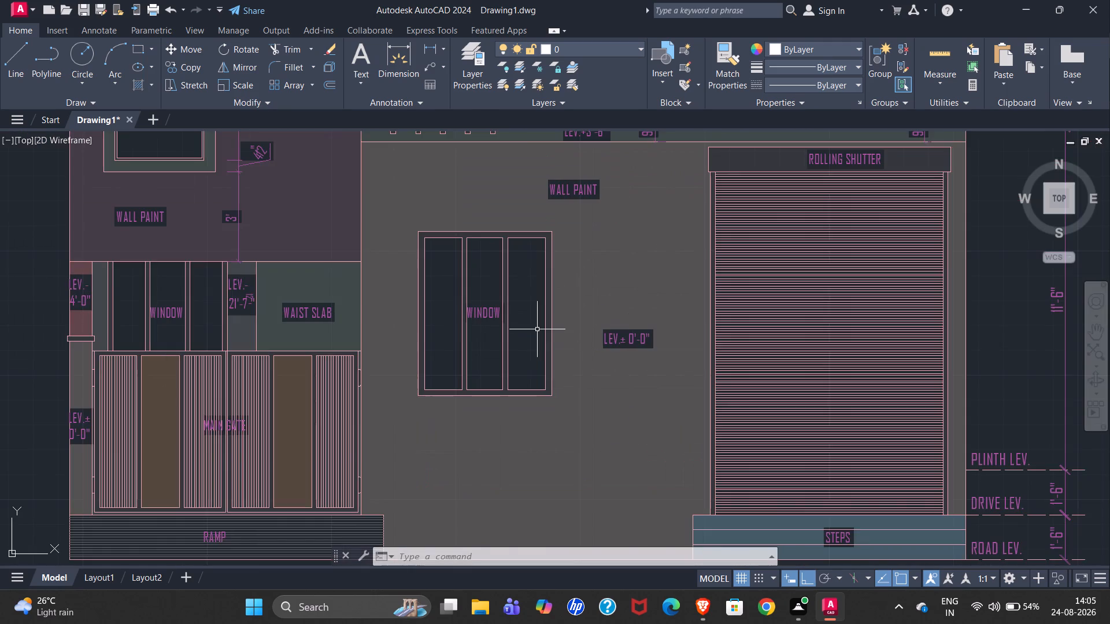
pyautogui.scroll(-1, 537, 329)
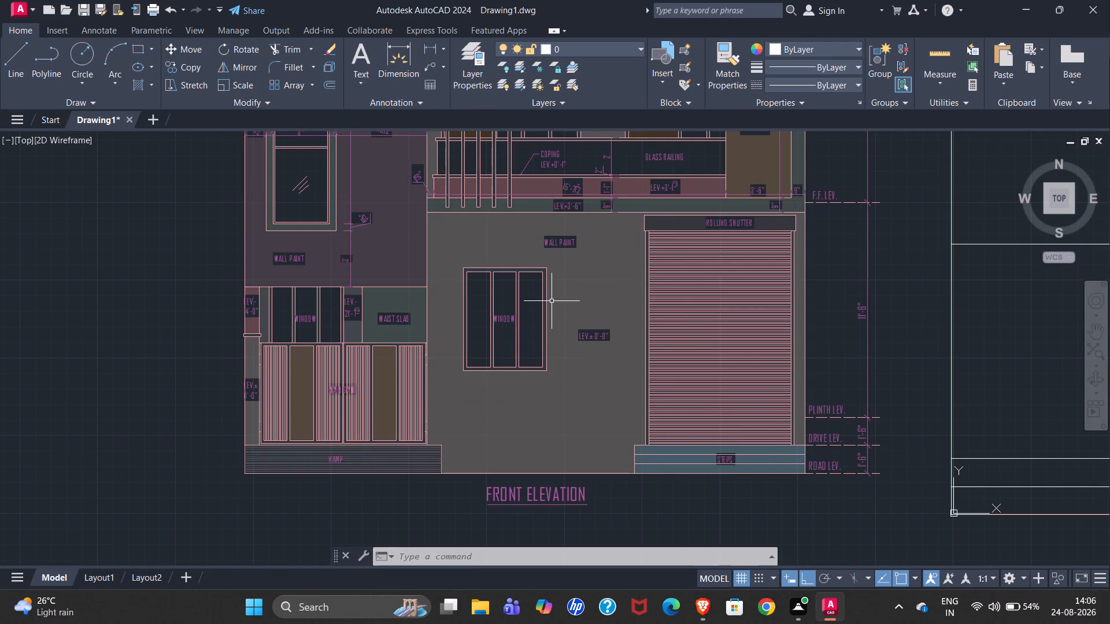
pyautogui.scroll(-1, 333, 229)
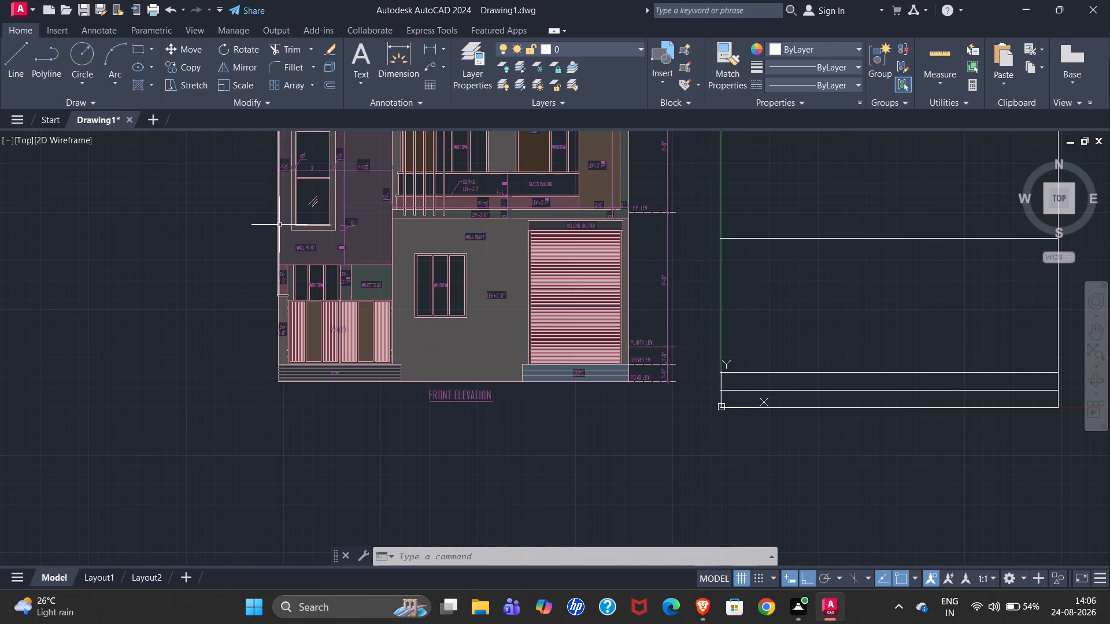
# Measure the width of the reference's slatted shutter opening just below the shutter box using a temporary line.
pyautogui.scroll(2, 613, 248)
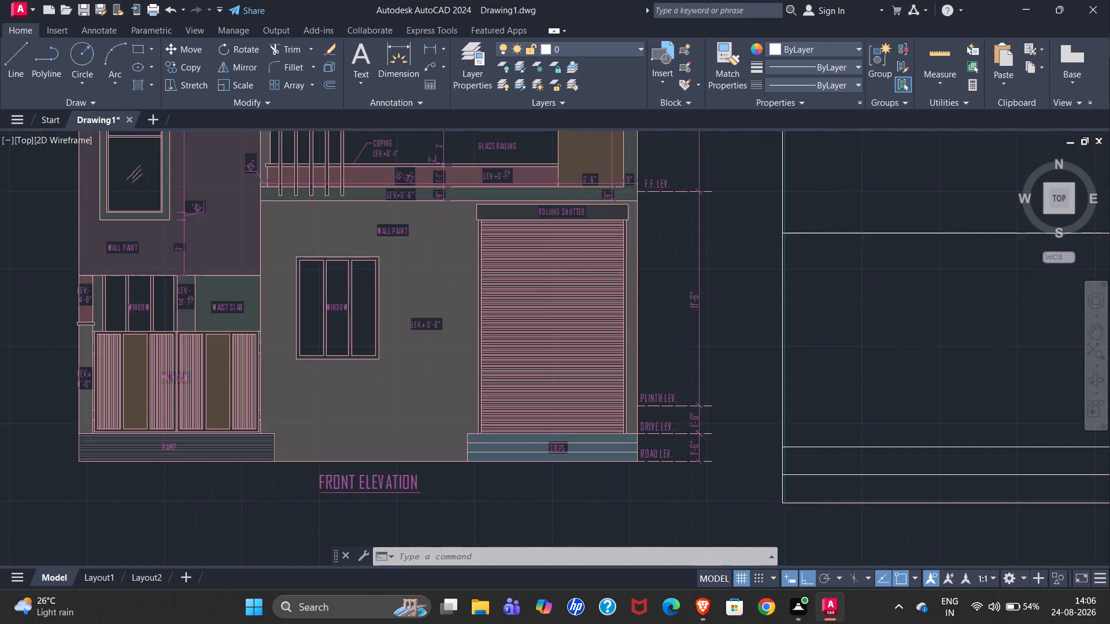
pyautogui.scroll(1, 613, 248)
pyautogui.click(8, 49)
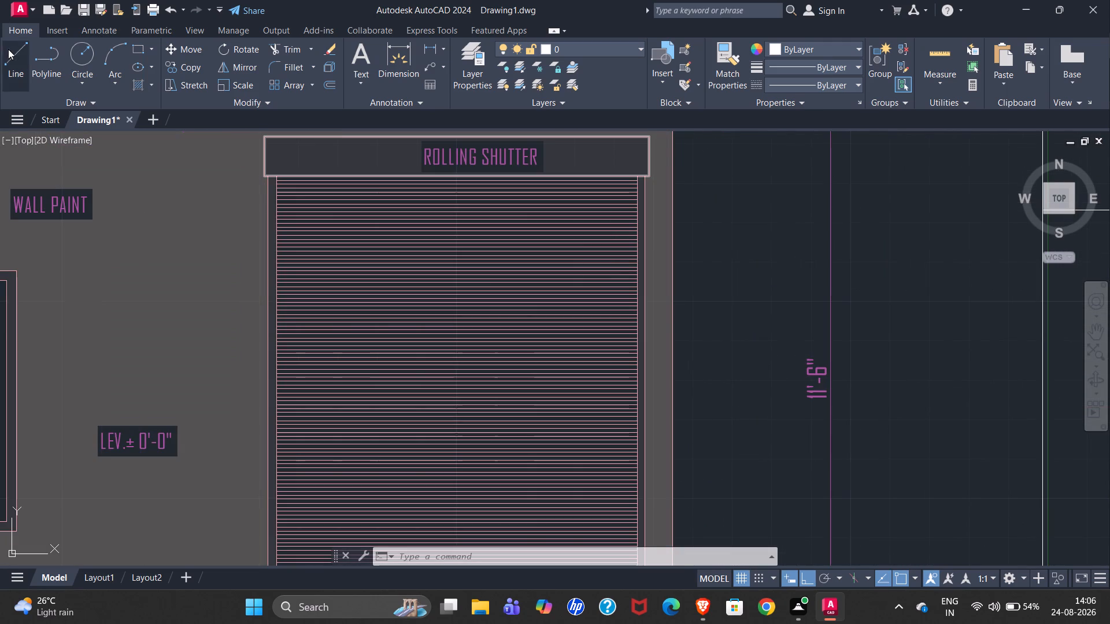
pyautogui.click(275, 177)
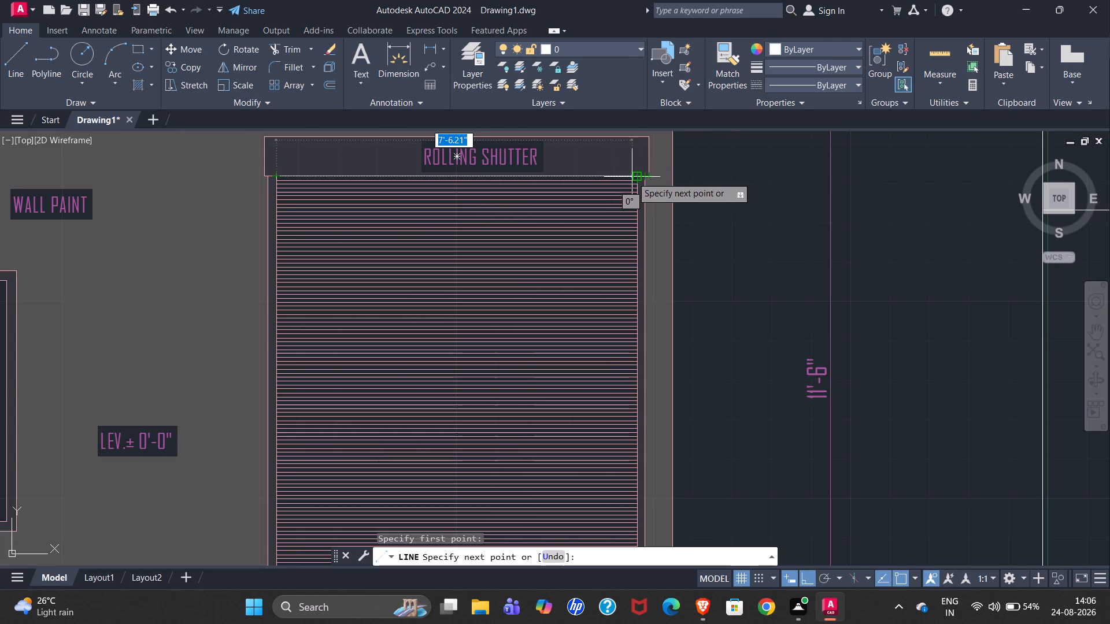
pyautogui.press('Escape')
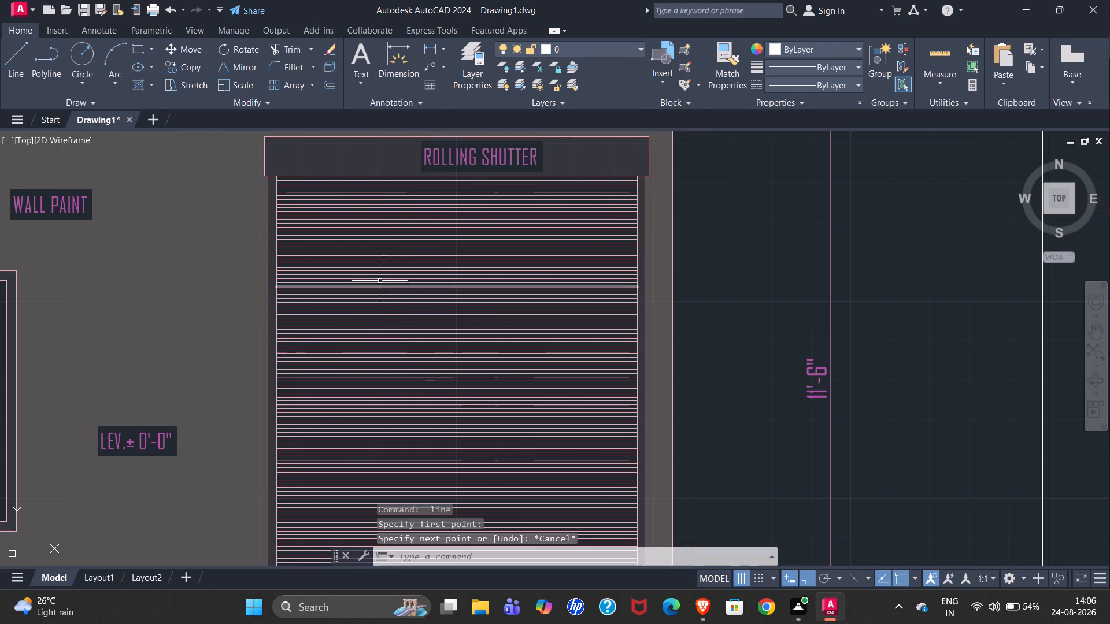
# Examine the reference's width dimensions across the tall-window wall, and the main gate and ramp below it.
pyautogui.scroll(-2, 425, 179)
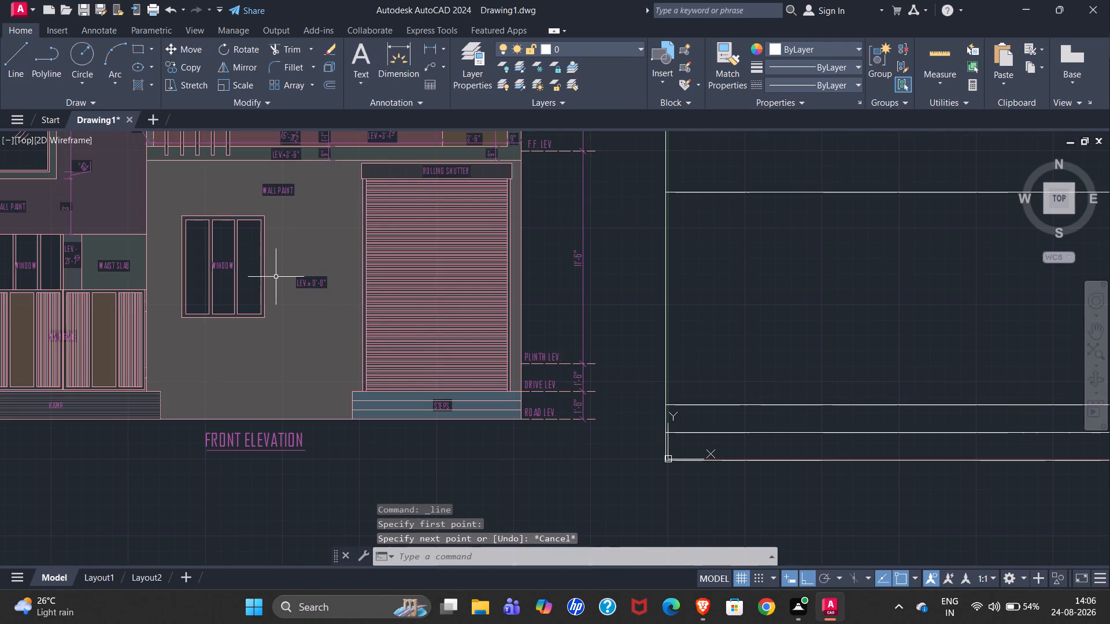
pyautogui.scroll(-1, 360, 291)
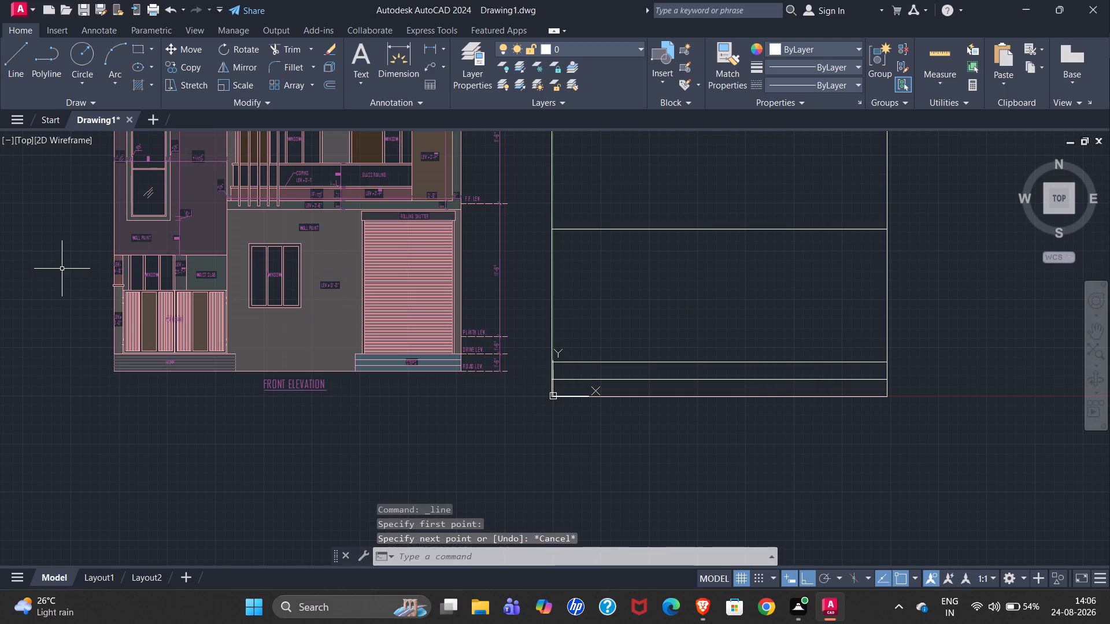
pyautogui.scroll(-1, 221, 378)
pyautogui.scroll(1, 132, 261)
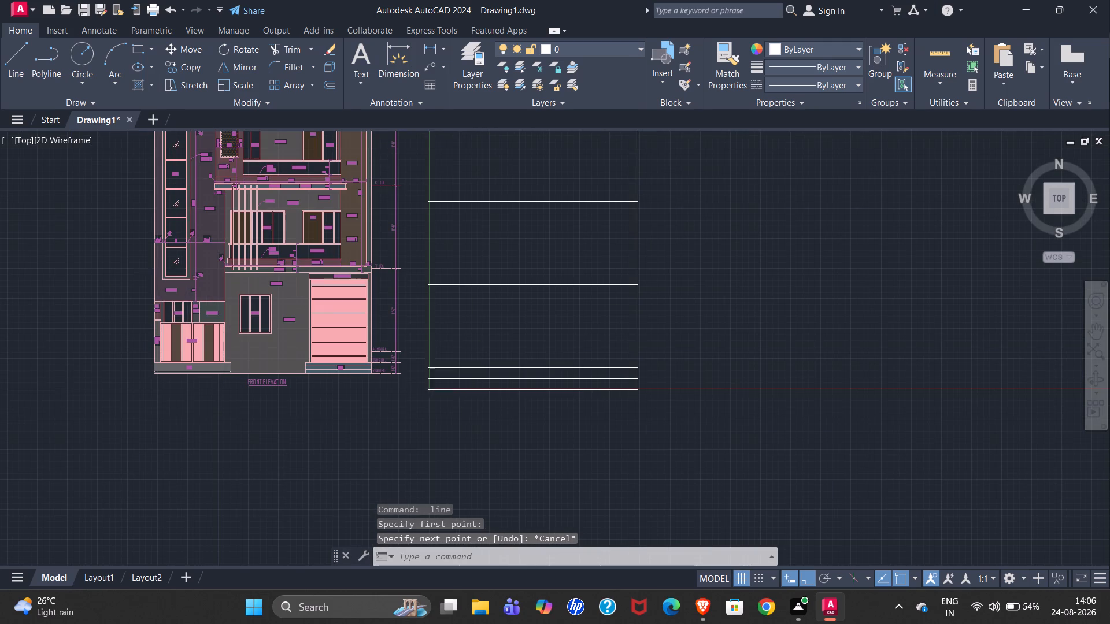
pyautogui.scroll(1, 132, 261)
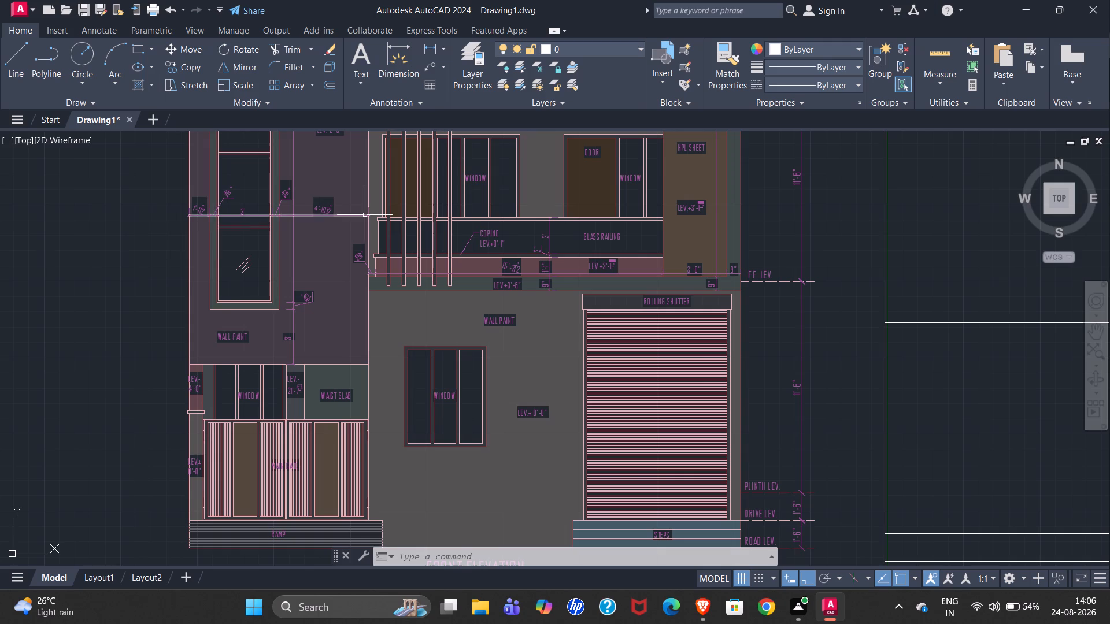
pyautogui.scroll(2, 253, 207)
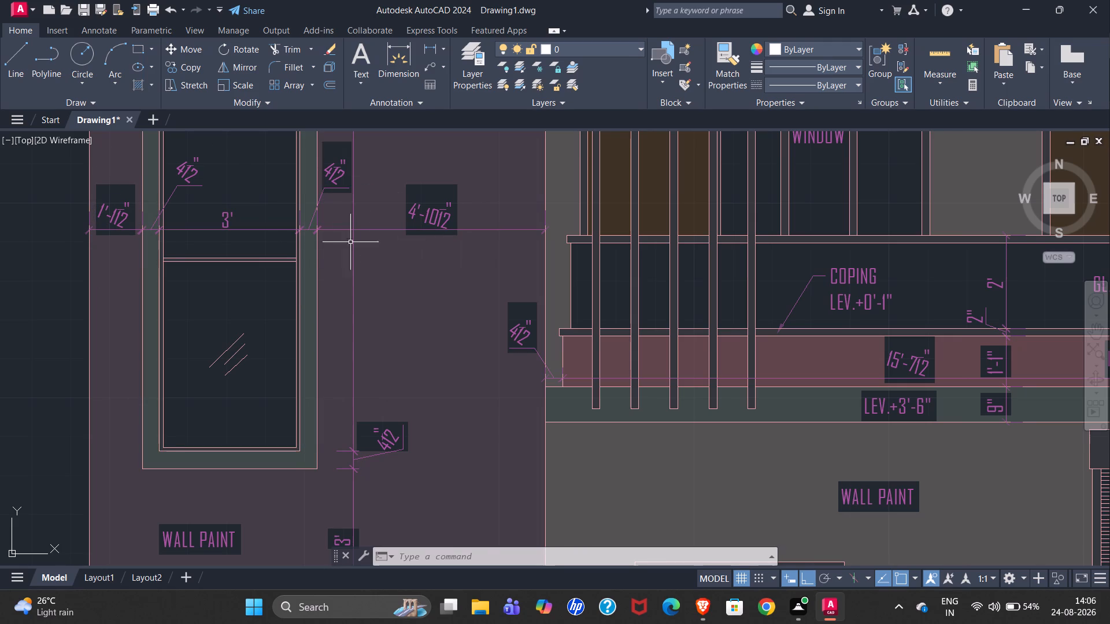
pyautogui.scroll(-1, 338, 218)
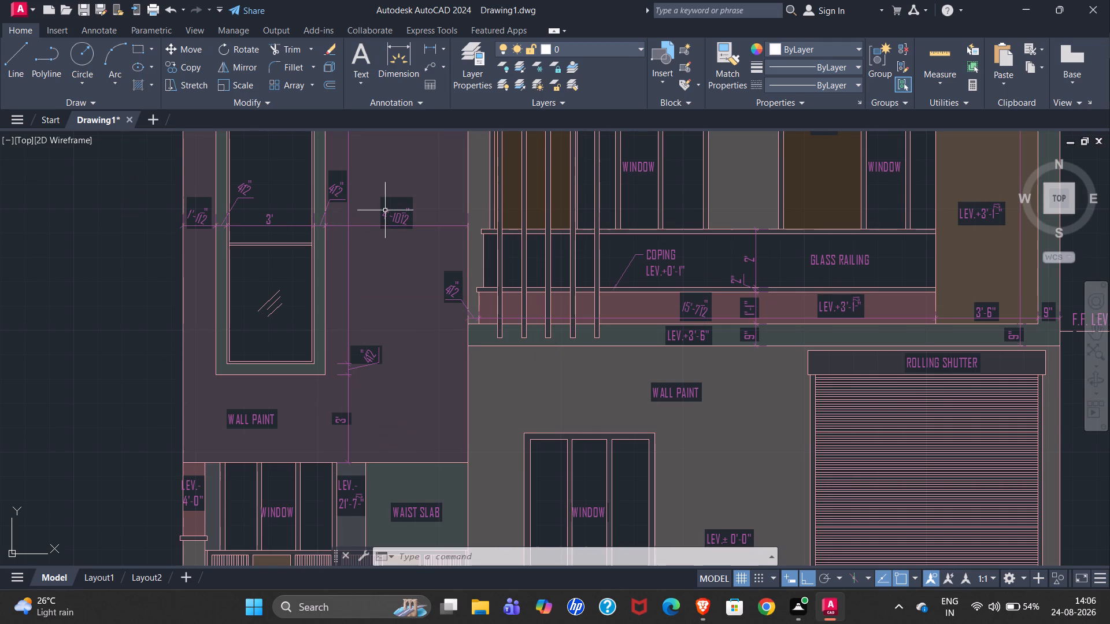
pyautogui.scroll(-1, 382, 205)
pyautogui.scroll(-1, 393, 280)
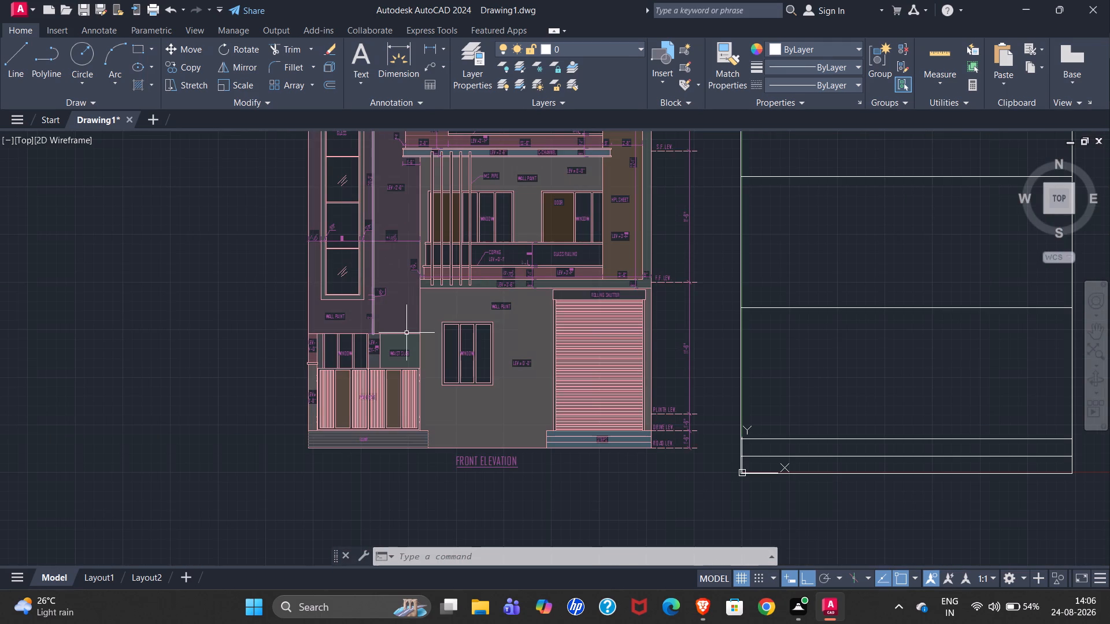
pyautogui.scroll(1, 327, 441)
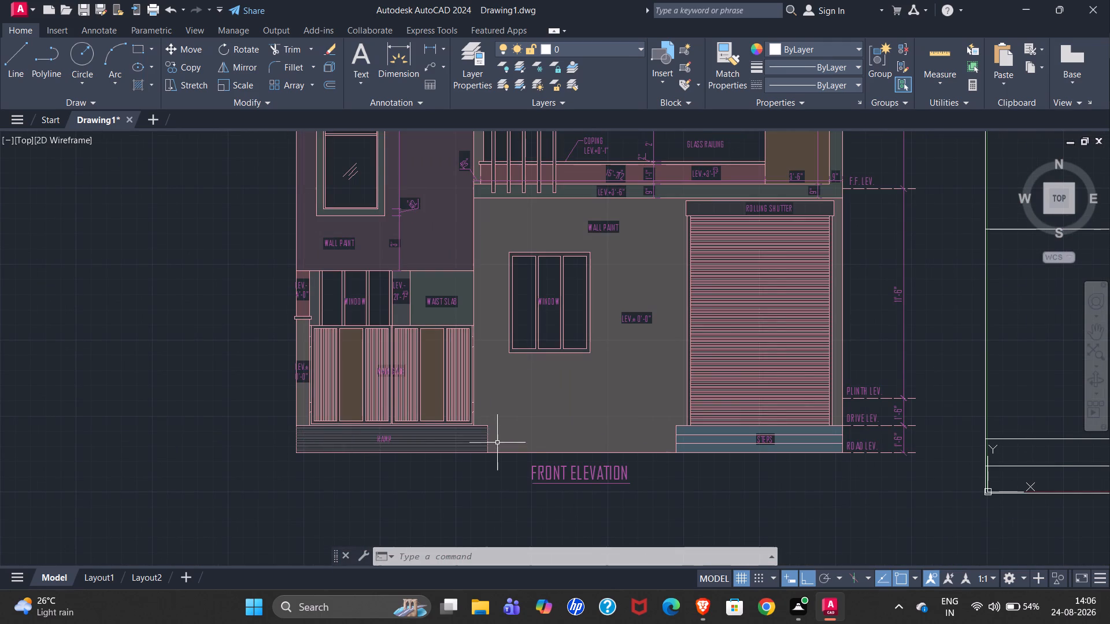
pyautogui.scroll(-1, 458, 333)
pyautogui.scroll(2, 406, 397)
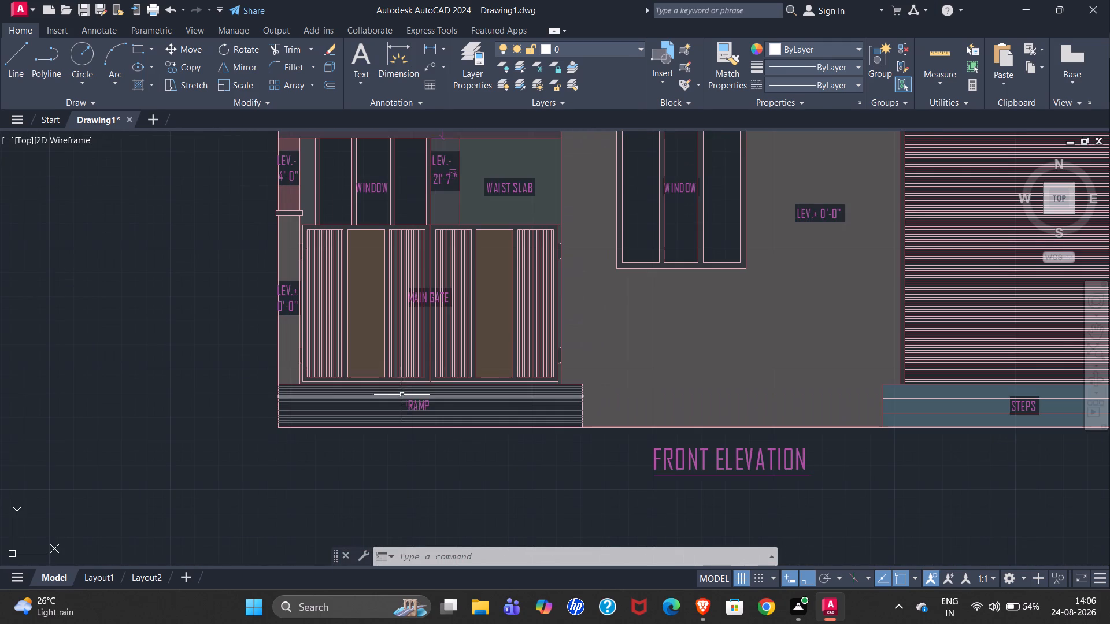
# Offset the left vertical edge of the new elevation outline 9'9" inward.
pyautogui.scroll(-1, 410, 404)
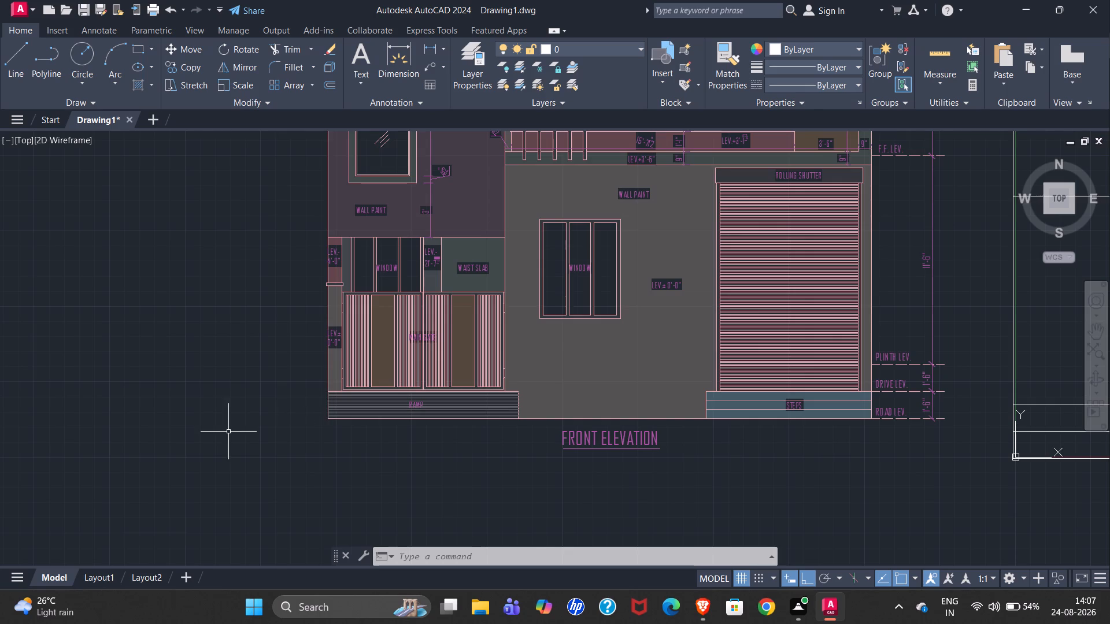
pyautogui.scroll(-1, 189, 437)
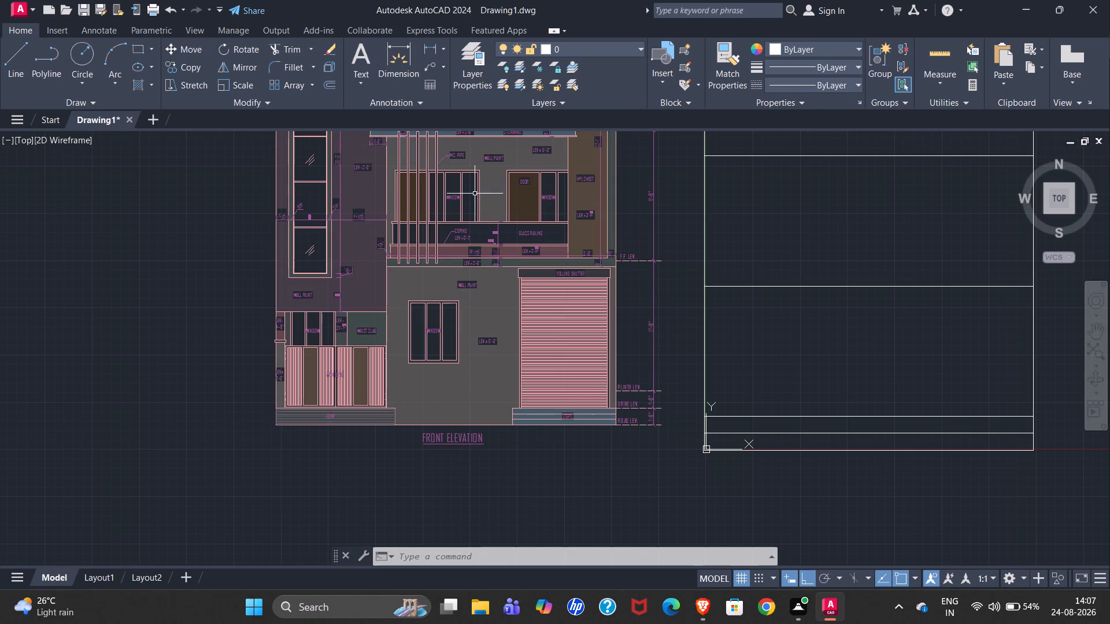
pyautogui.scroll(2, 579, 192)
pyautogui.scroll(-2, 421, 204)
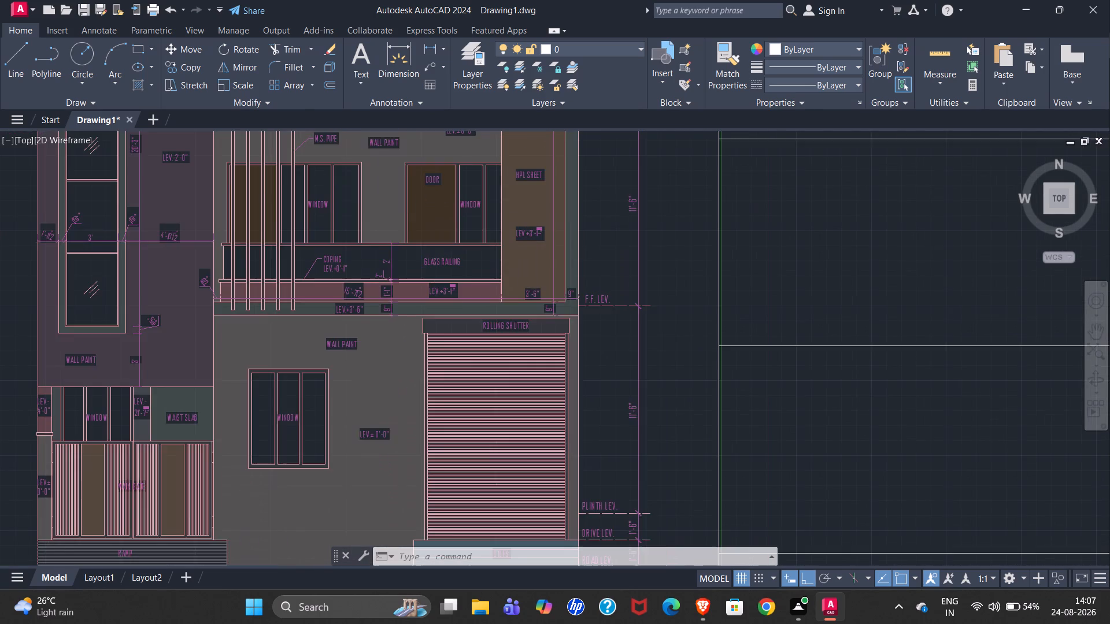
pyautogui.click(608, 267)
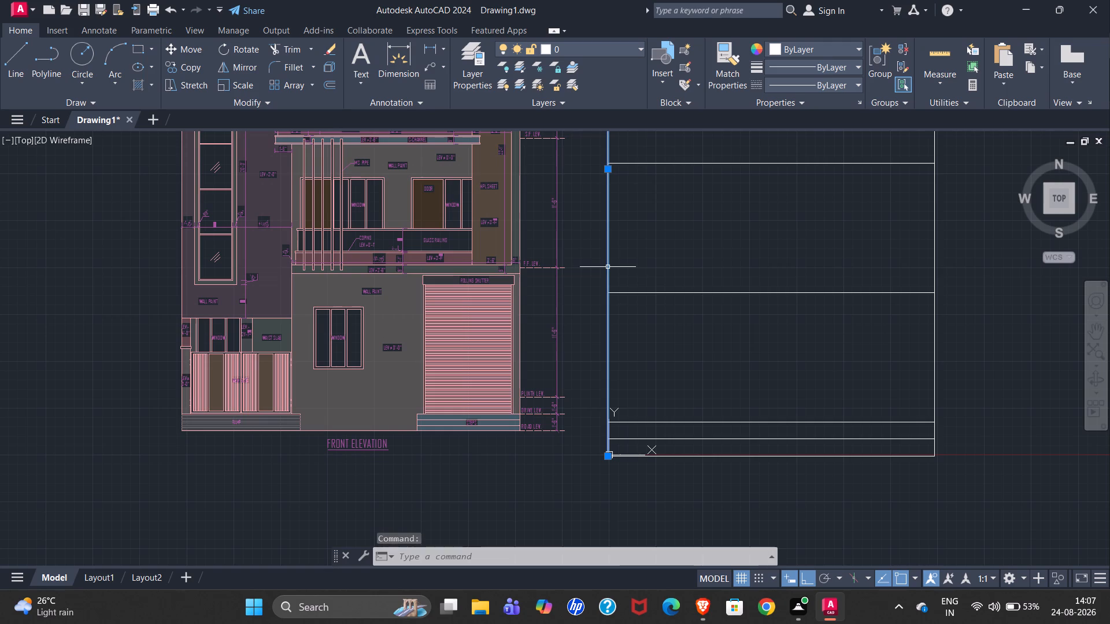
pyautogui.press('o')
pyautogui.press('Return')
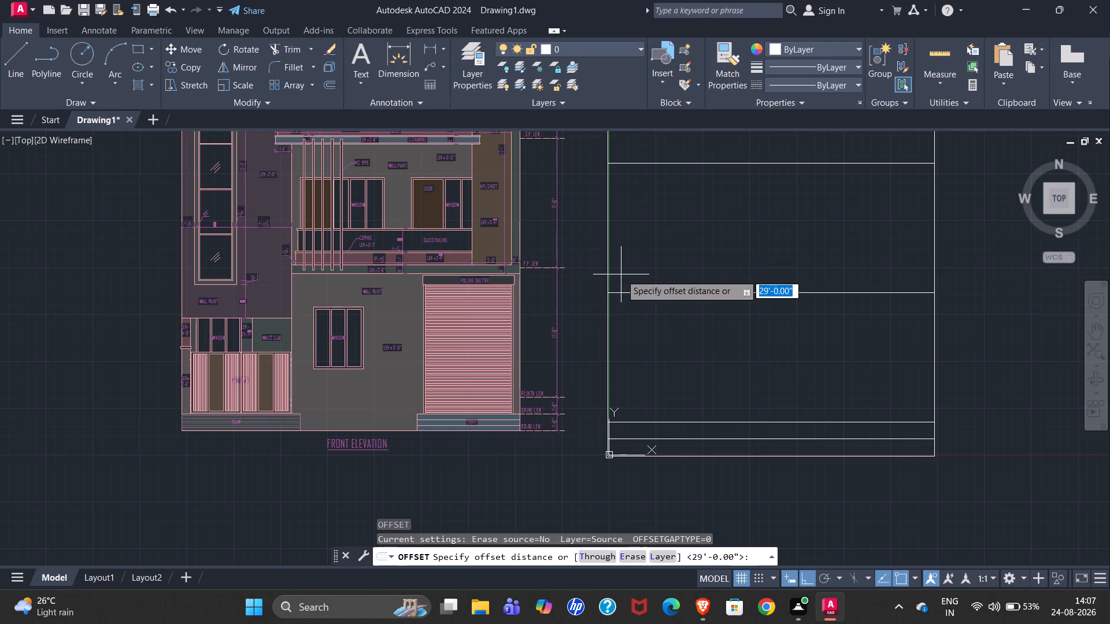
pyautogui.write("9'9")
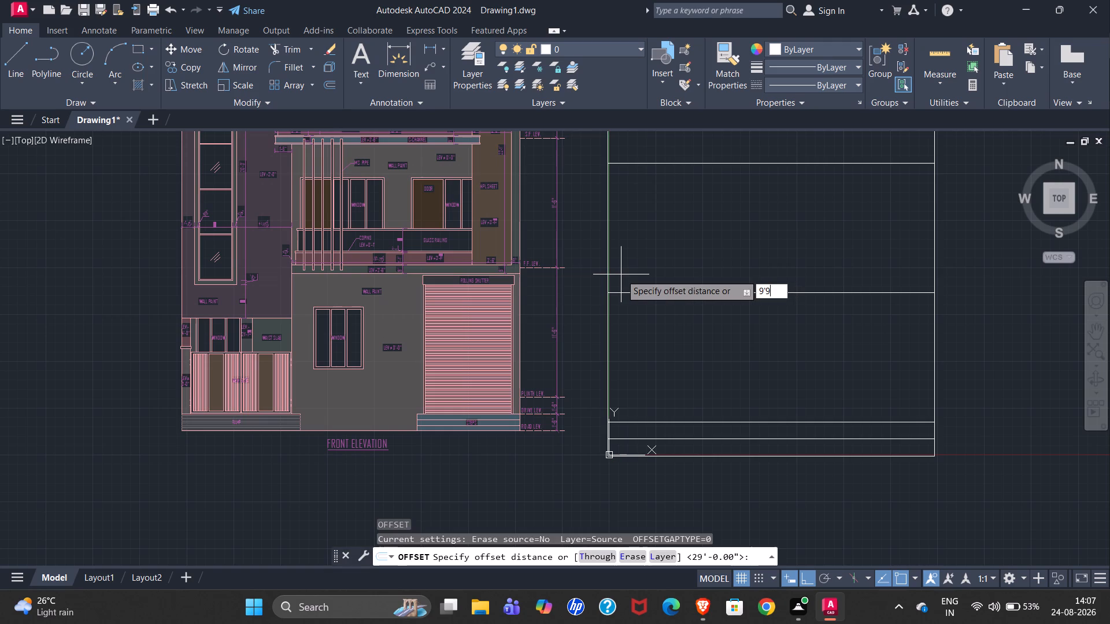
pyautogui.hotkey('shift', '"')
pyautogui.press('Return')
pyautogui.click(776, 250)
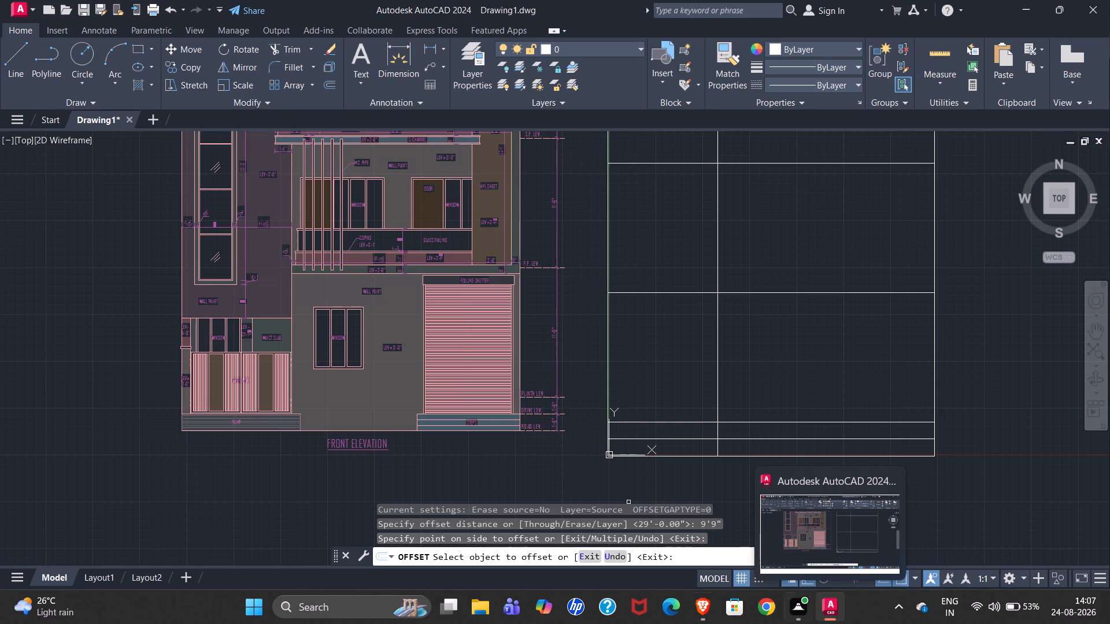
pyautogui.press('Escape')
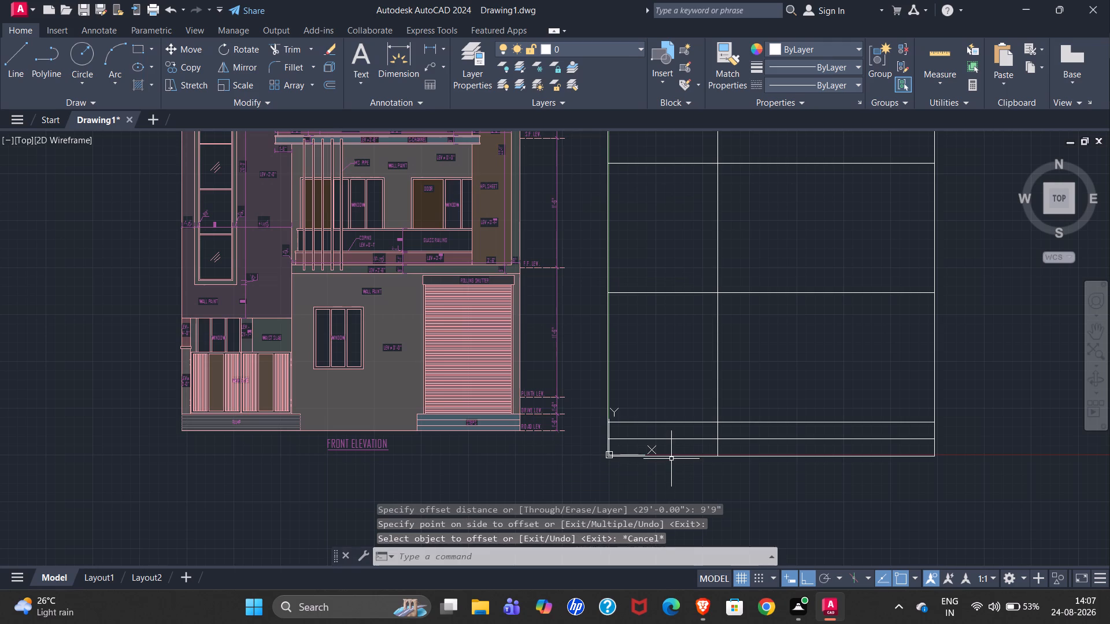
pyautogui.click(672, 456)
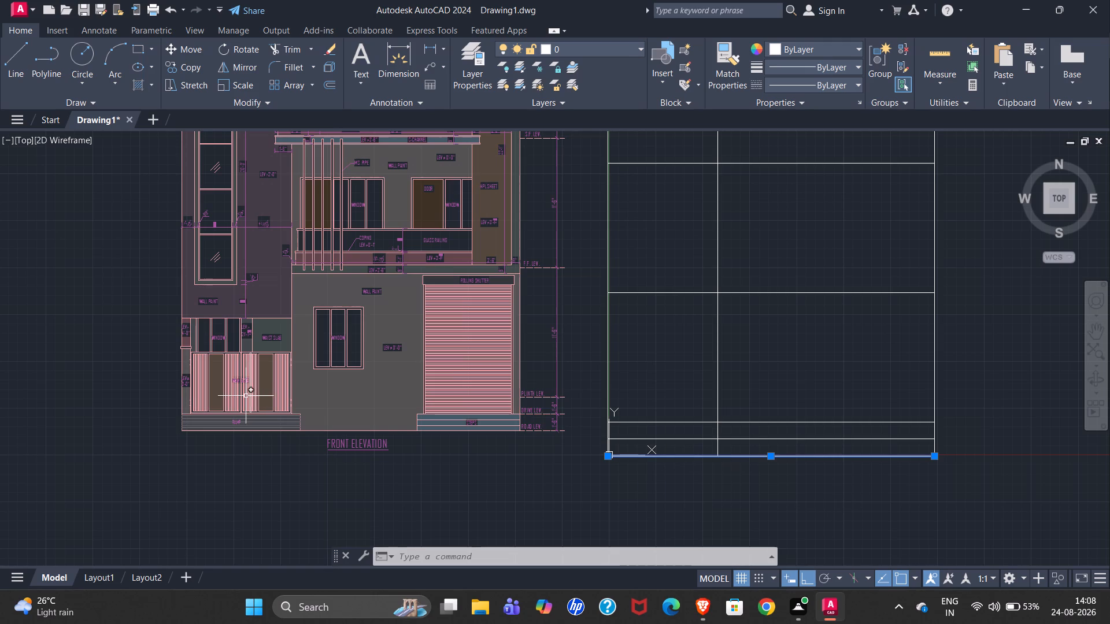
pyautogui.press('Escape')
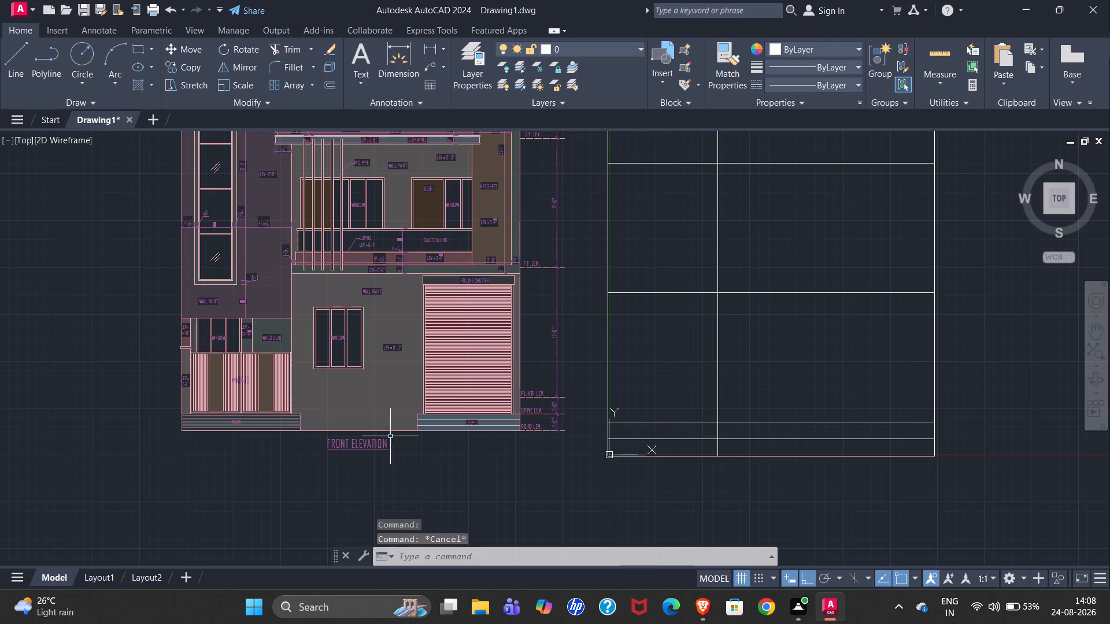
# Draw a vertical line along the outline's right edge from the drive level line up to the first-floor level line.
pyautogui.scroll(1, 233, 360)
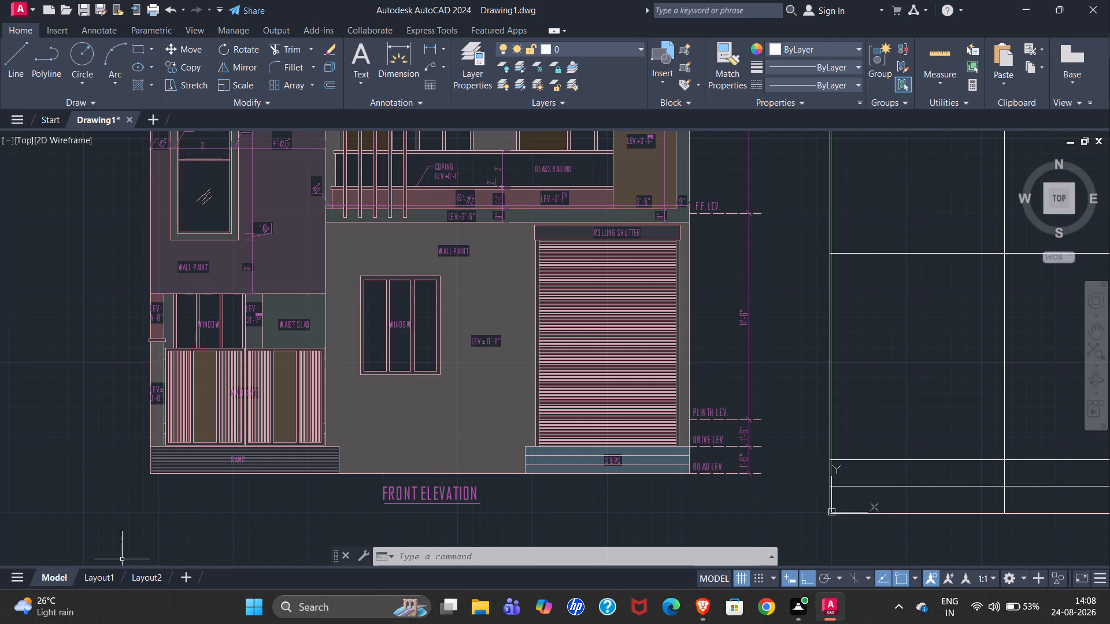
pyautogui.scroll(-1, 10, 562)
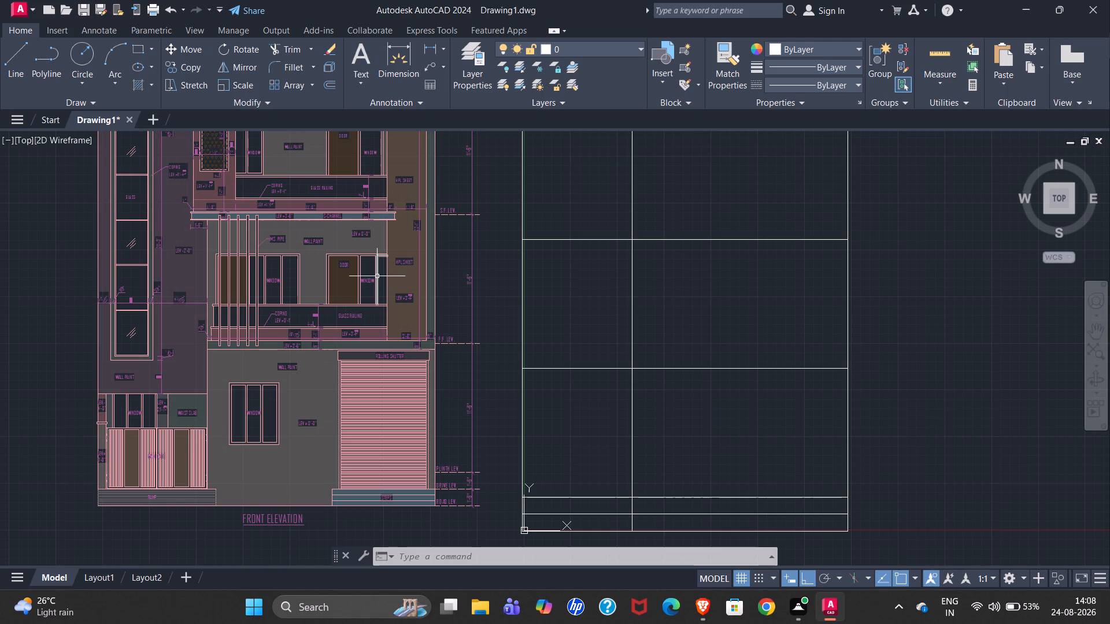
pyautogui.scroll(-2, 377, 276)
pyautogui.scroll(3, 405, 366)
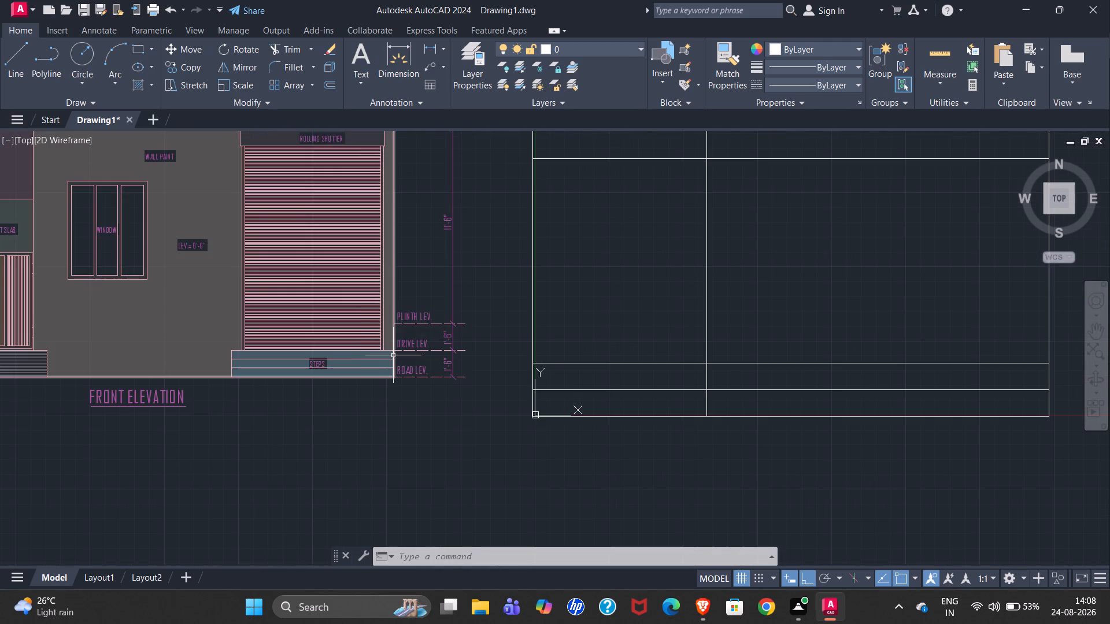
pyautogui.scroll(-1, 350, 341)
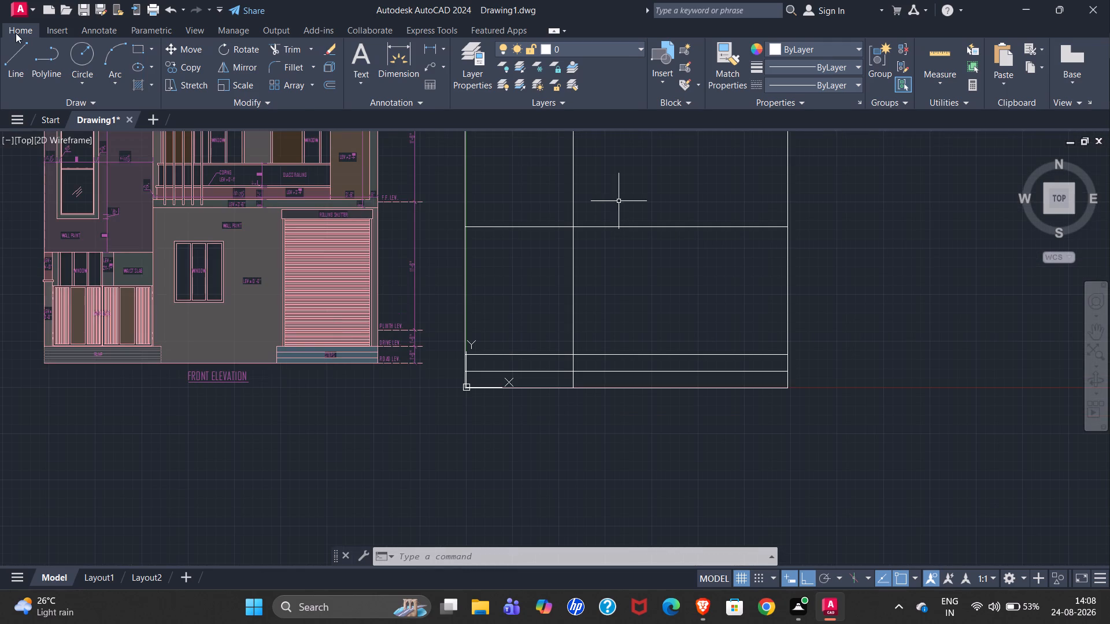
pyautogui.click(22, 76)
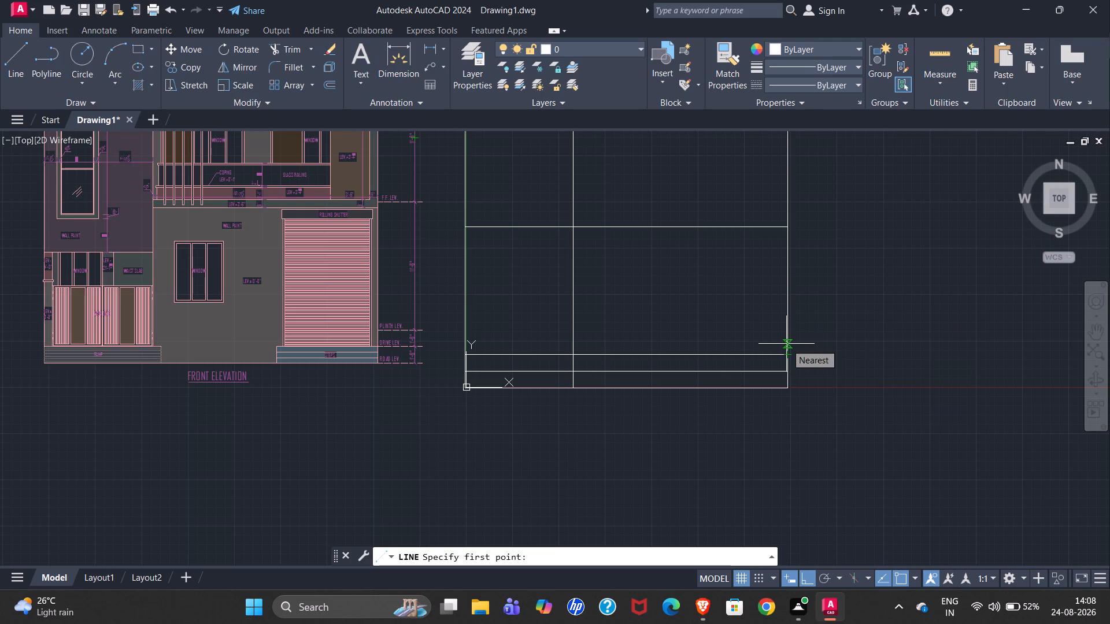
pyautogui.click(788, 372)
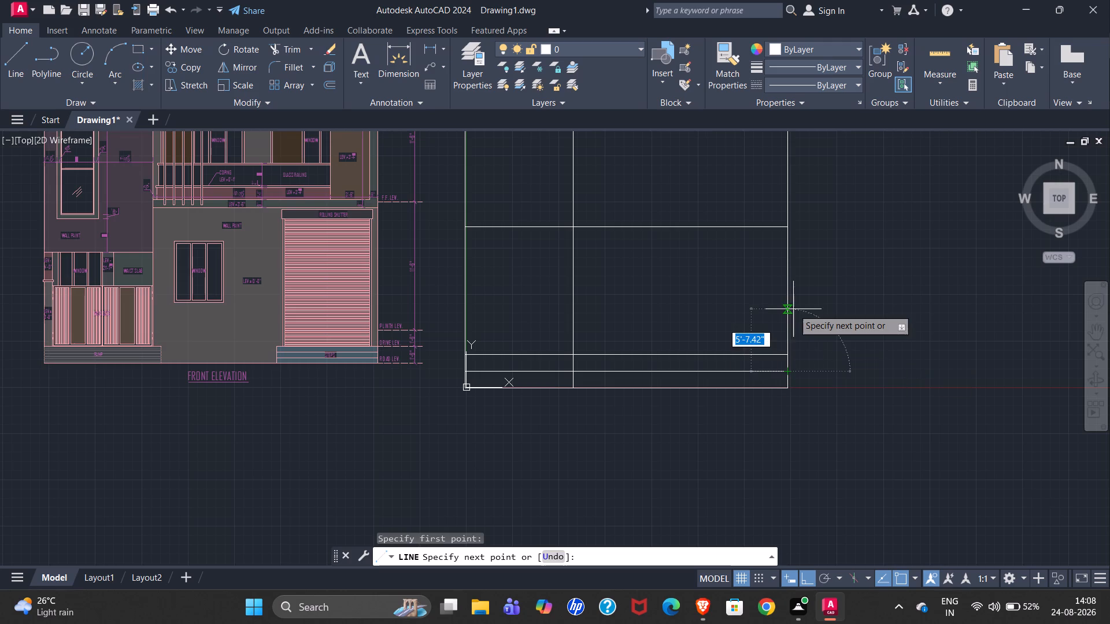
pyautogui.click(787, 228)
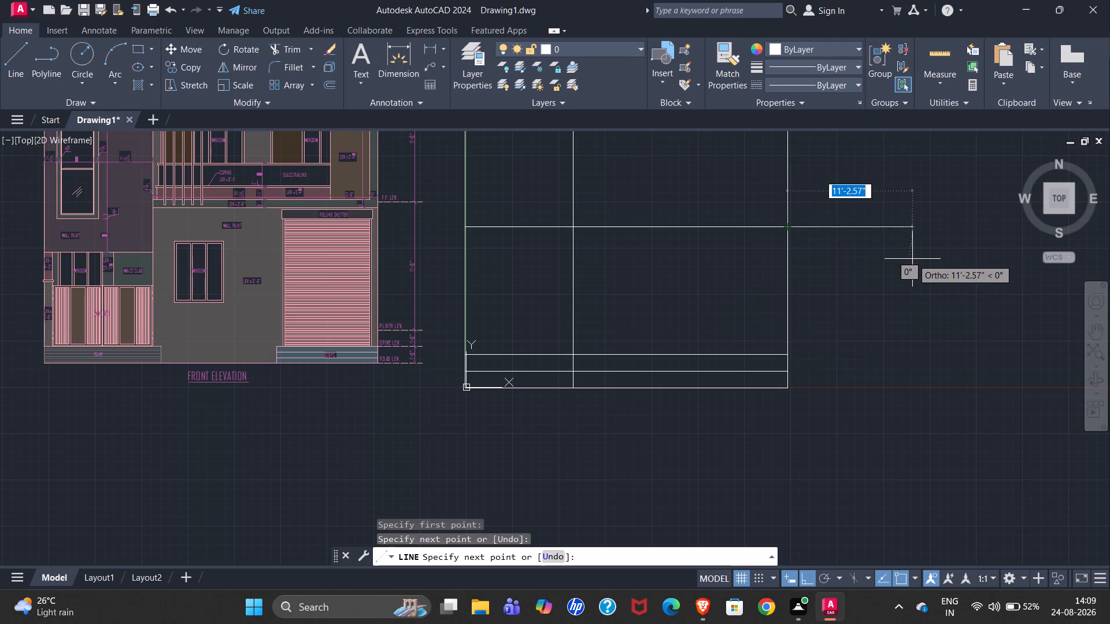
pyautogui.press('Escape')
# Offset the new ground-floor line on the outline's right edge 9" inward.
pyautogui.click(787, 269)
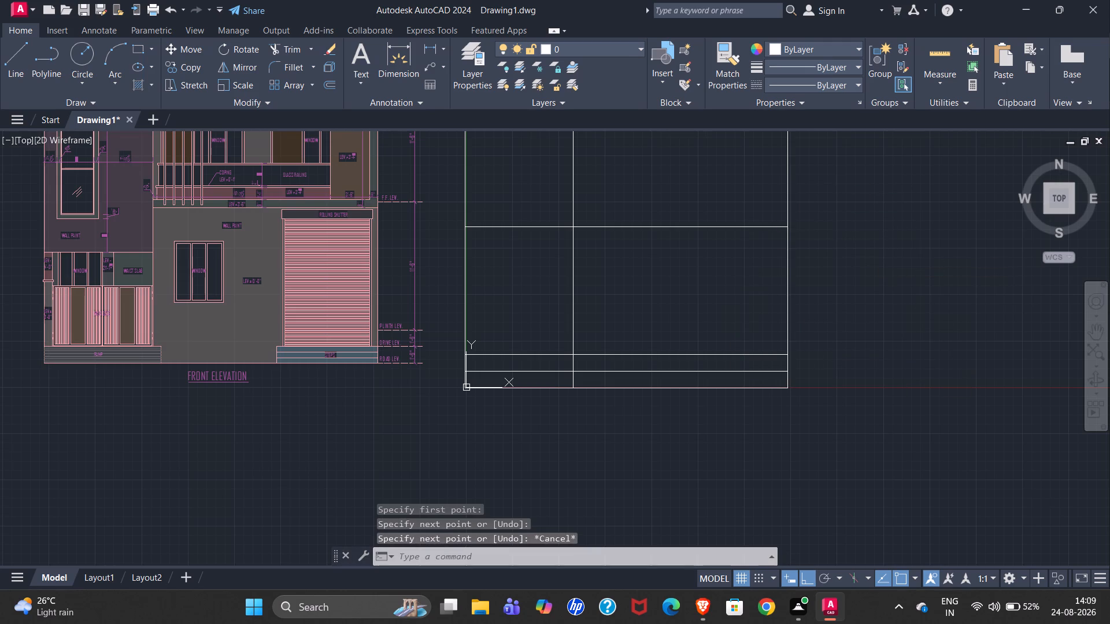
pyautogui.press('o')
pyautogui.press('Return')
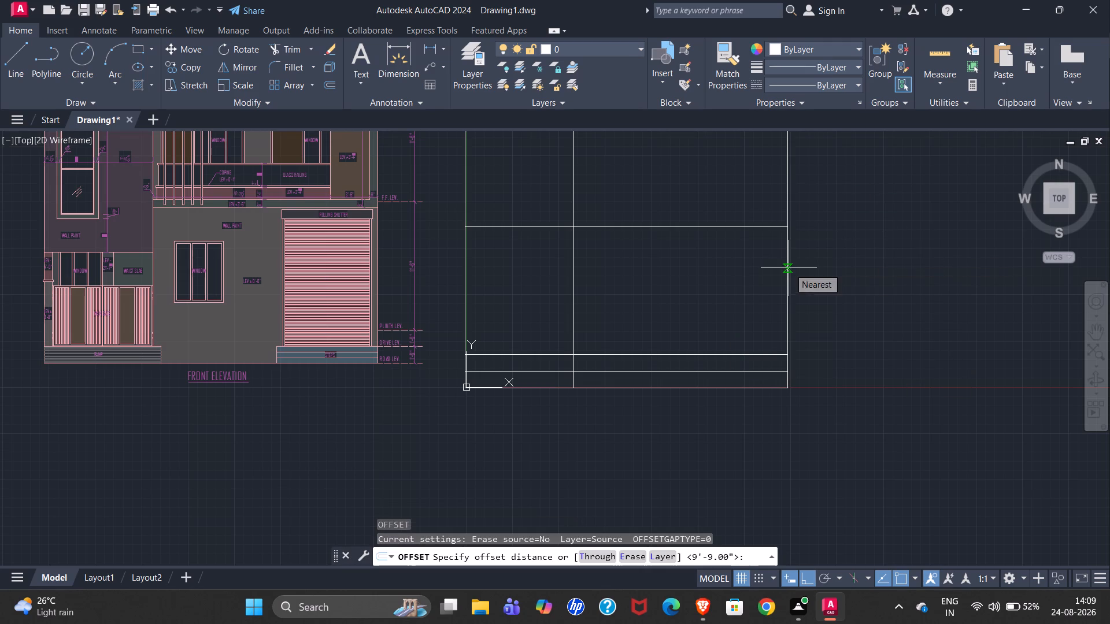
pyautogui.press('Return')
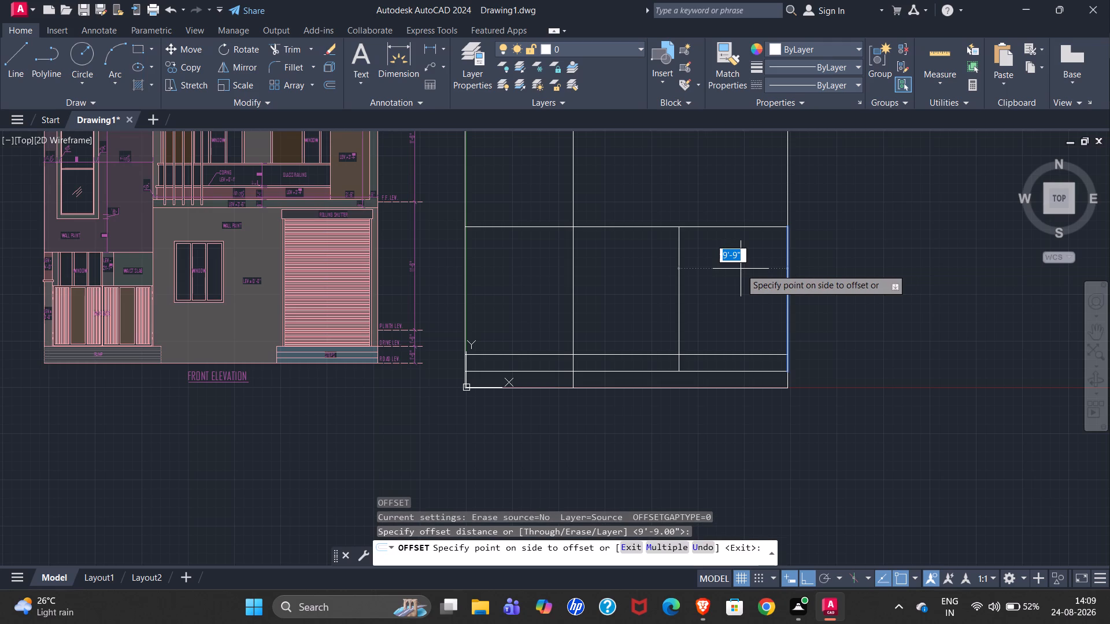
pyautogui.press('9')
pyautogui.hotkey('shift', '"')
pyautogui.press('Return')
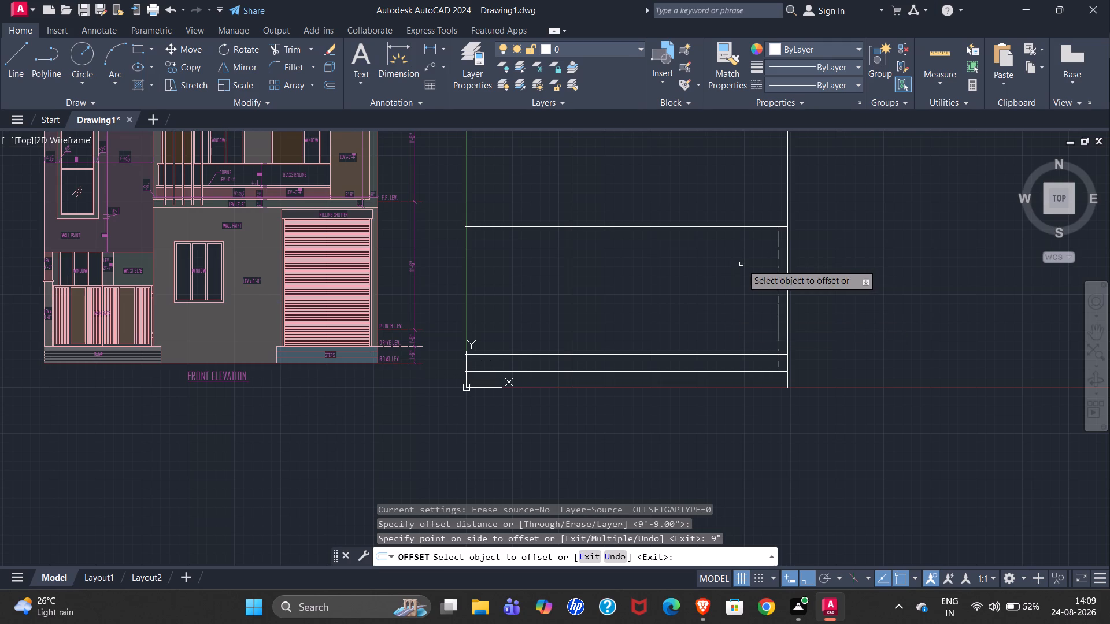
# Offset the inner ground-floor vertical line 2" toward the outline's right edge for the rolling shutter's side frame.
pyautogui.scroll(3, 351, 236)
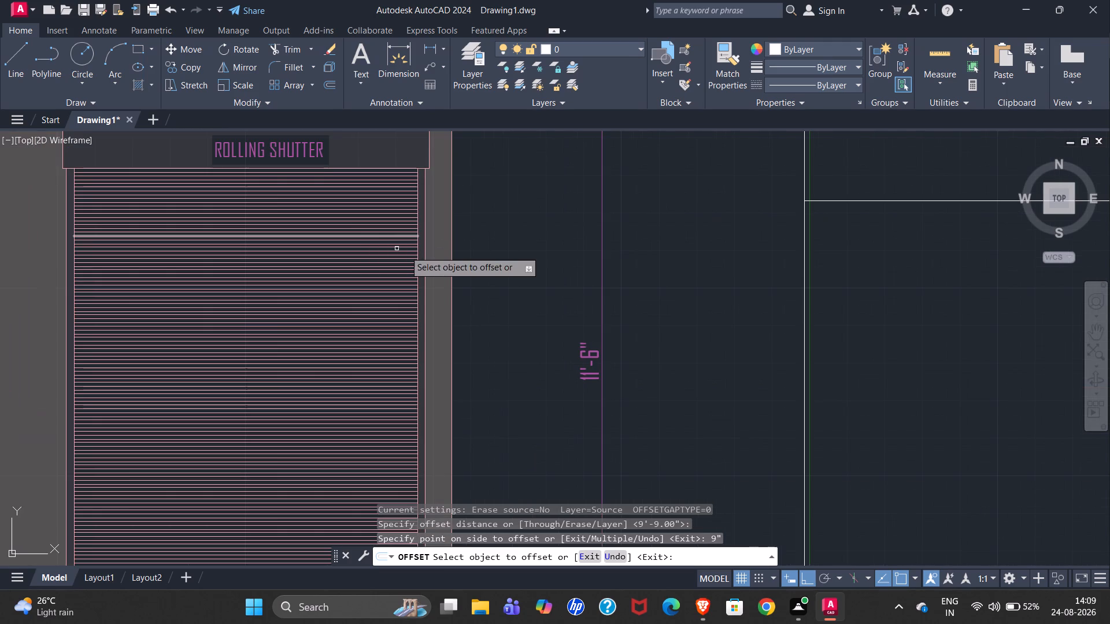
pyautogui.scroll(-1, 566, 249)
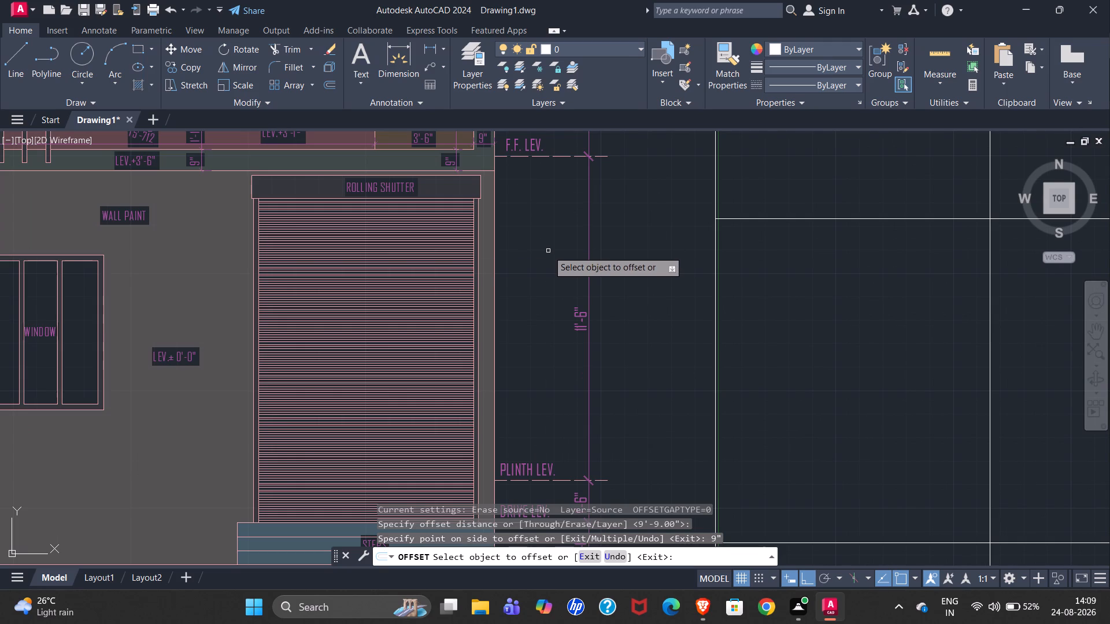
pyautogui.scroll(-1, 103, 306)
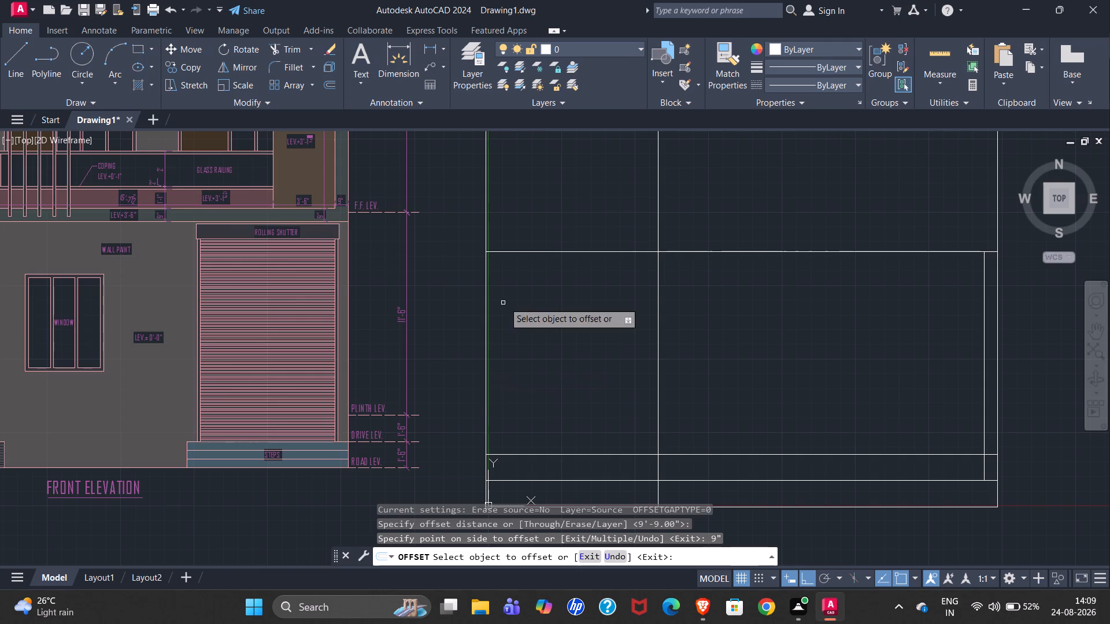
pyautogui.scroll(-1, 642, 233)
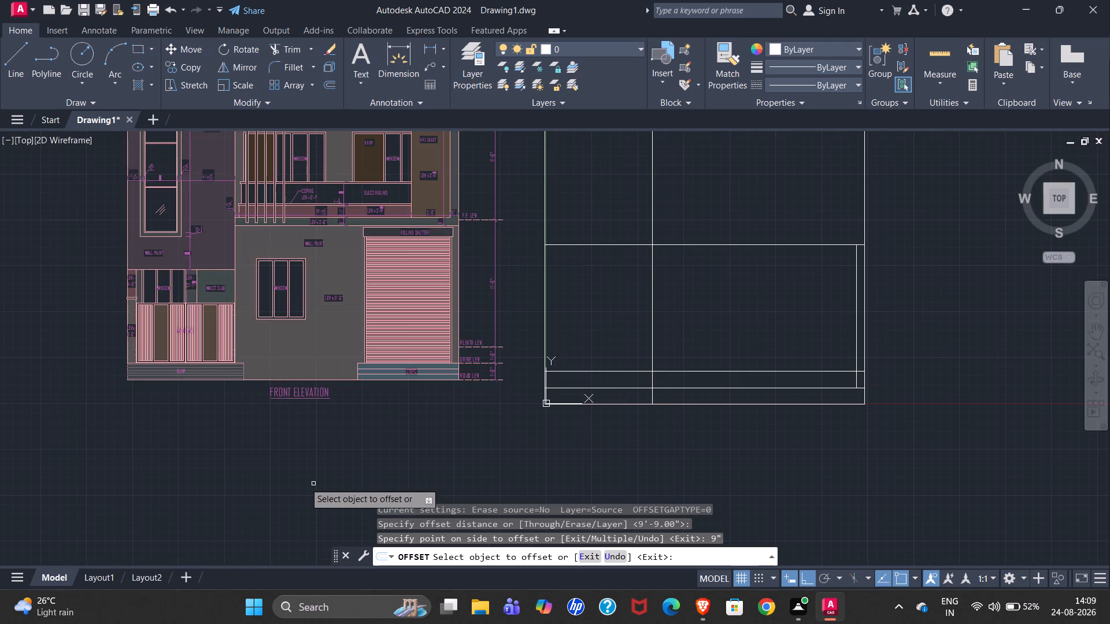
pyautogui.scroll(1, 219, 477)
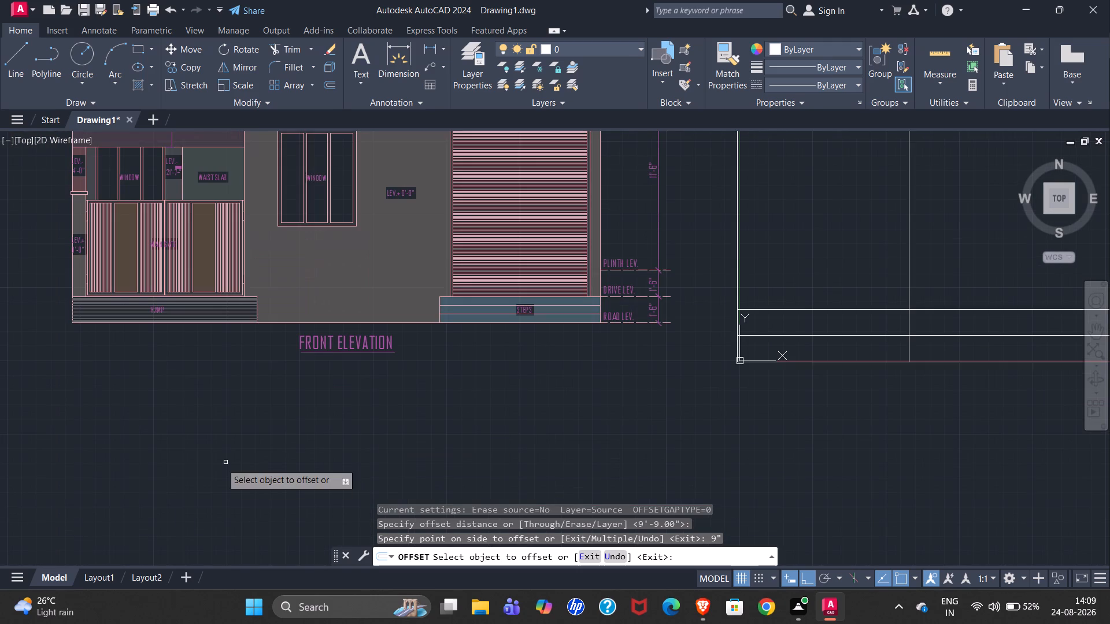
pyautogui.scroll(-1, 160, 496)
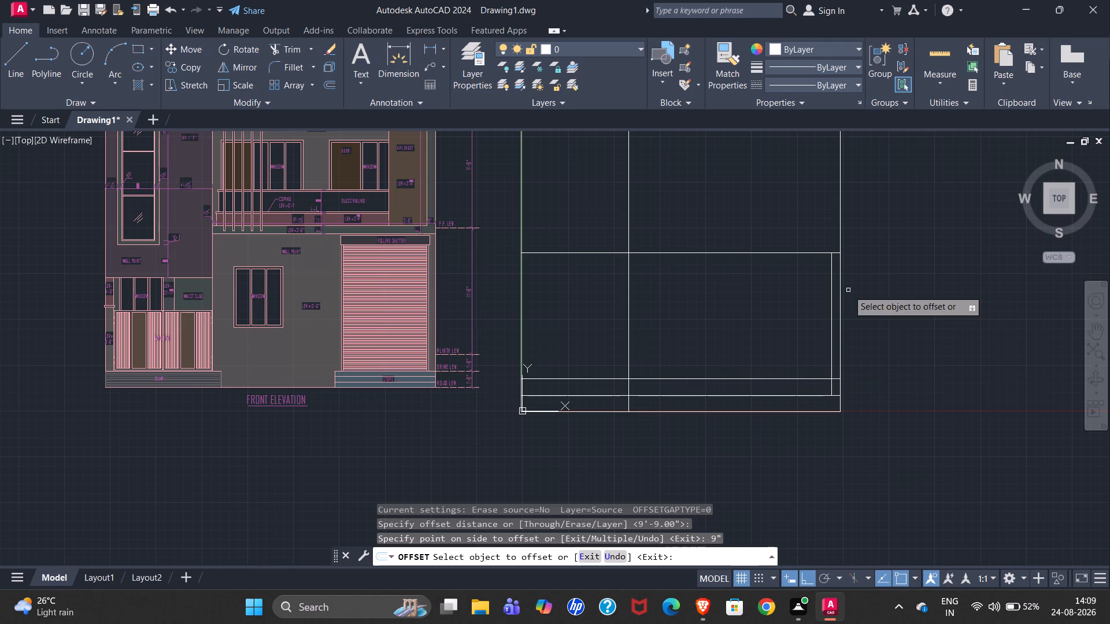
pyautogui.scroll(3, 379, 252)
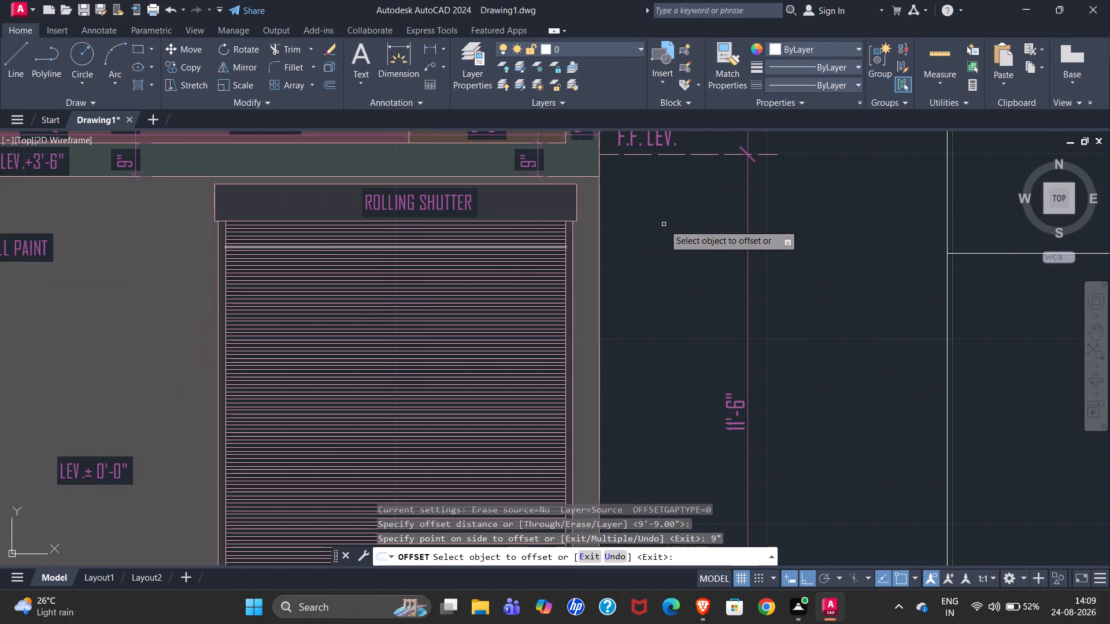
pyautogui.scroll(-2, 488, 268)
pyautogui.scroll(-1, 171, 300)
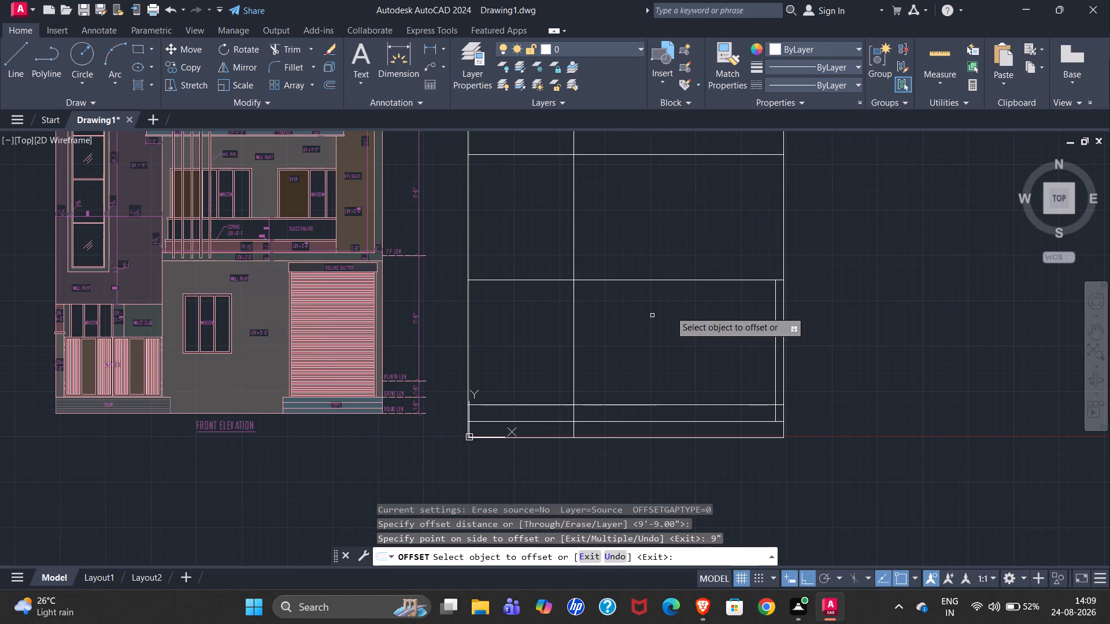
pyautogui.scroll(3, 782, 301)
pyautogui.click(745, 295)
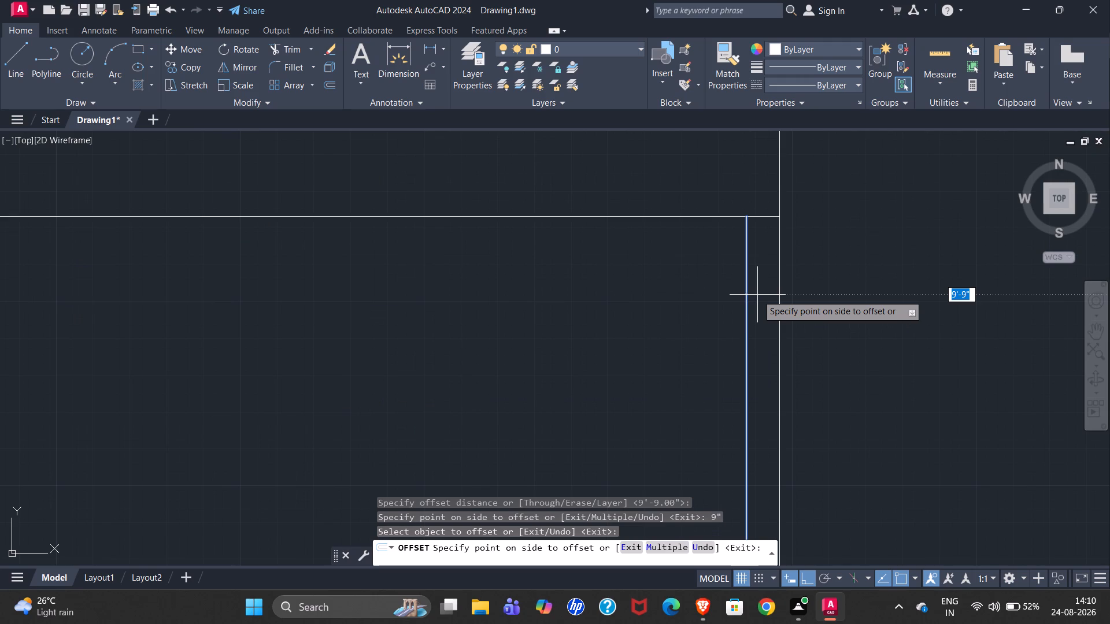
pyautogui.press('2')
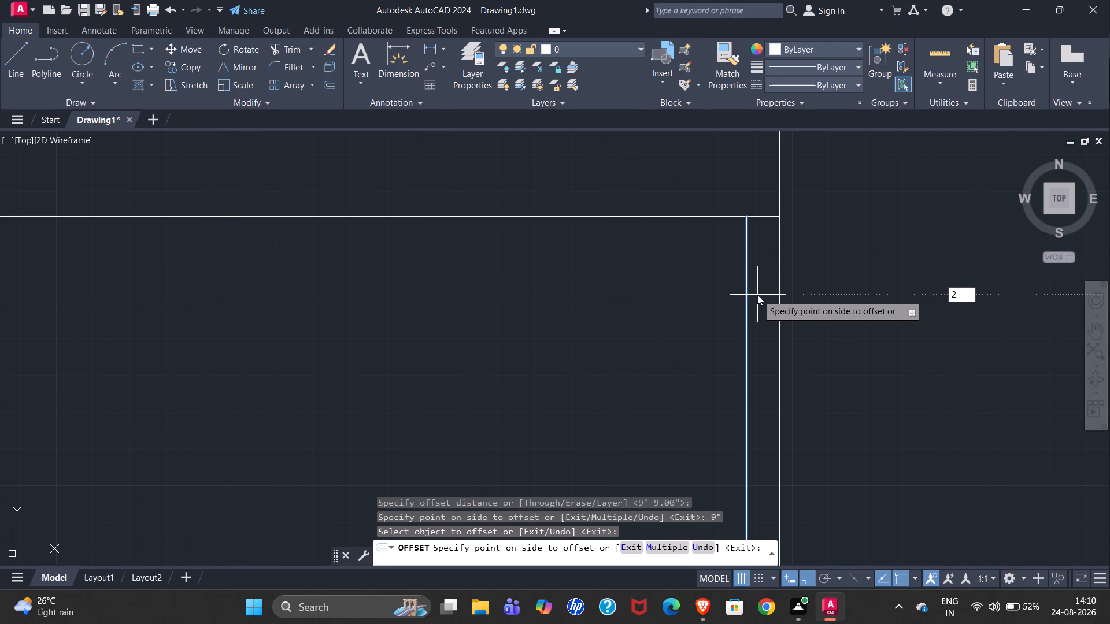
pyautogui.hotkey('shift', '"')
pyautogui.press('Return')
pyautogui.scroll(-2, 627, 313)
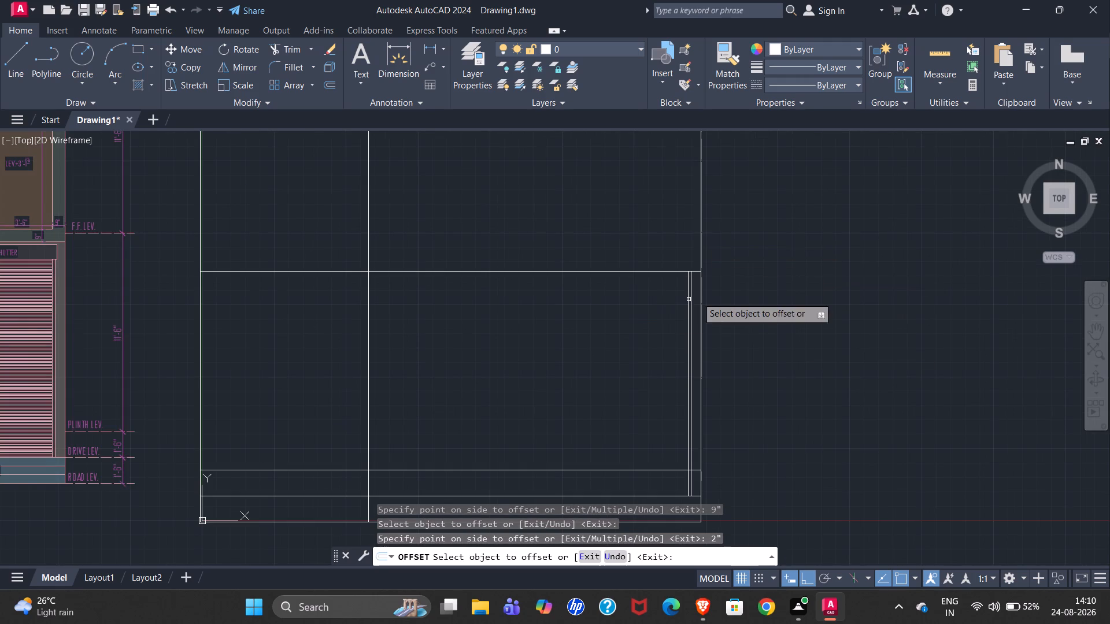
pyautogui.scroll(-1, 784, 262)
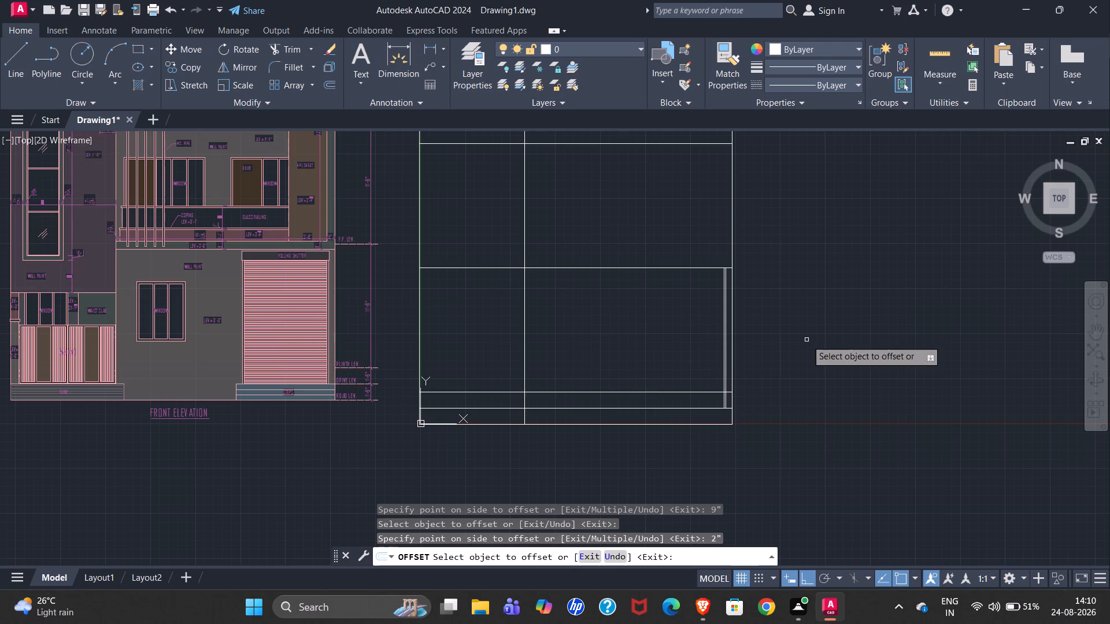
pyautogui.press('Escape')
pyautogui.scroll(3, 721, 313)
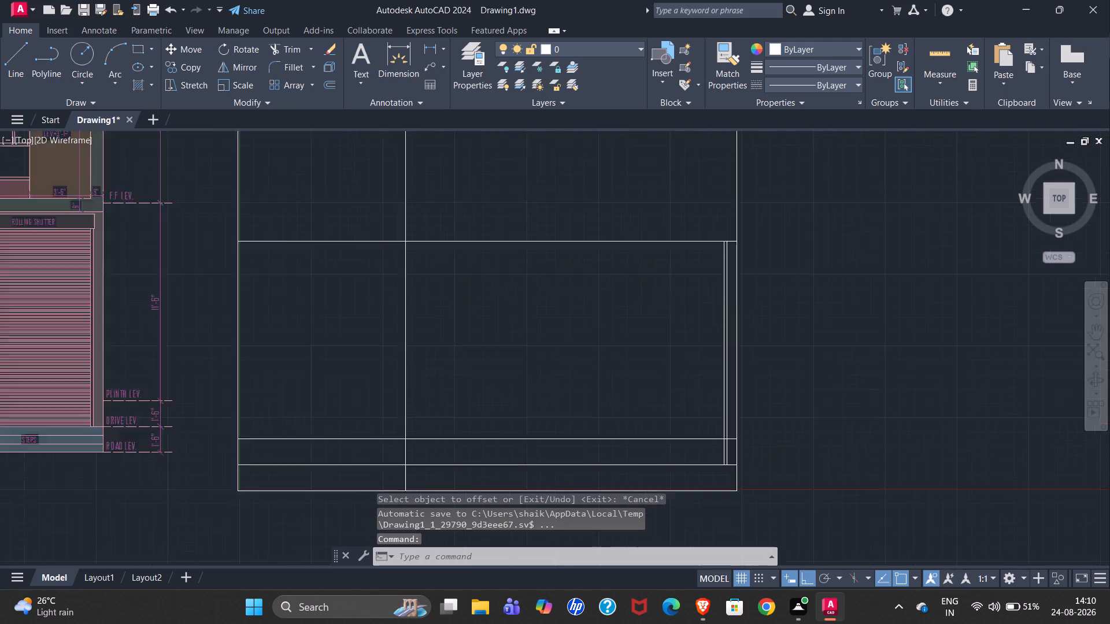
# Examine the rolling shutter and ground-floor wall in the reference elevation against the new shutter side-frame lines.
pyautogui.scroll(1, 721, 313)
pyautogui.click(725, 298)
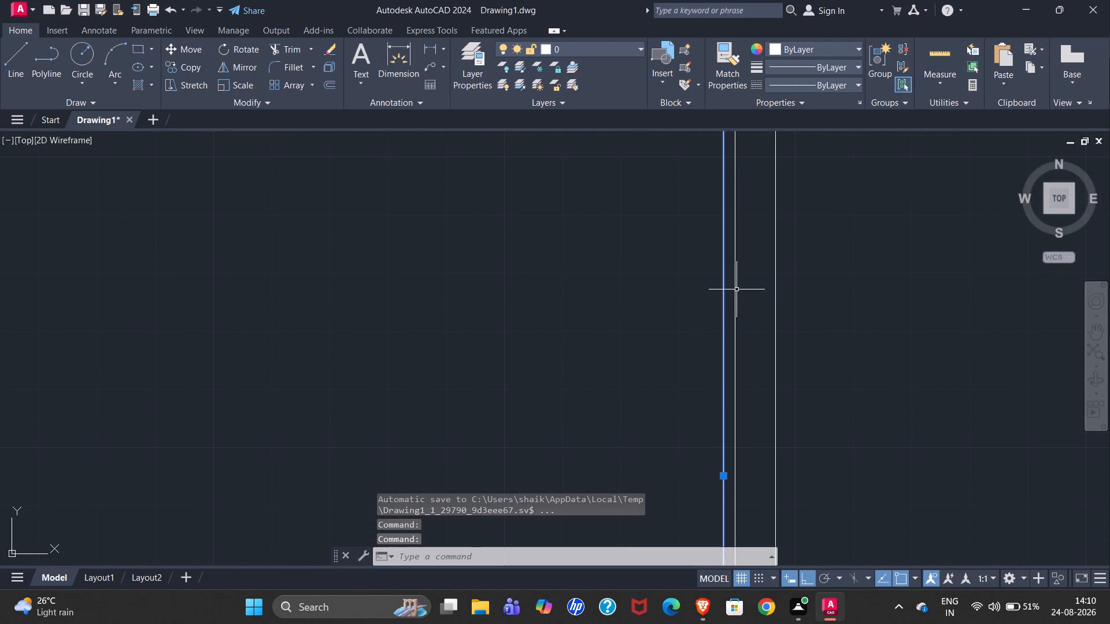
pyautogui.click(737, 289)
pyautogui.scroll(-3, 710, 265)
pyautogui.scroll(-1, 761, 255)
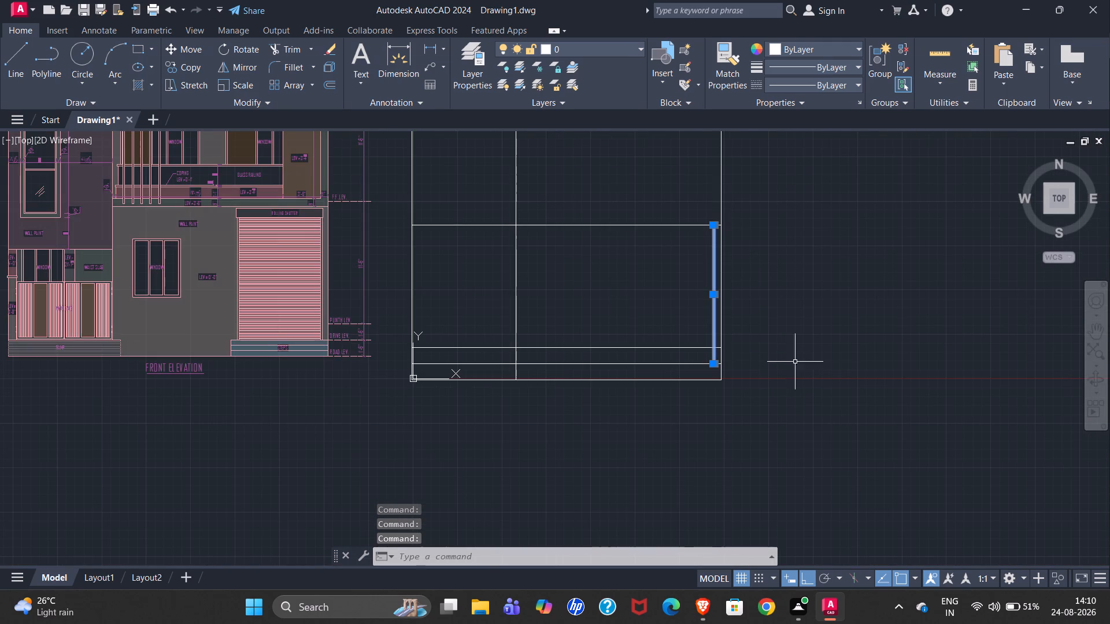
pyautogui.scroll(2, 230, 224)
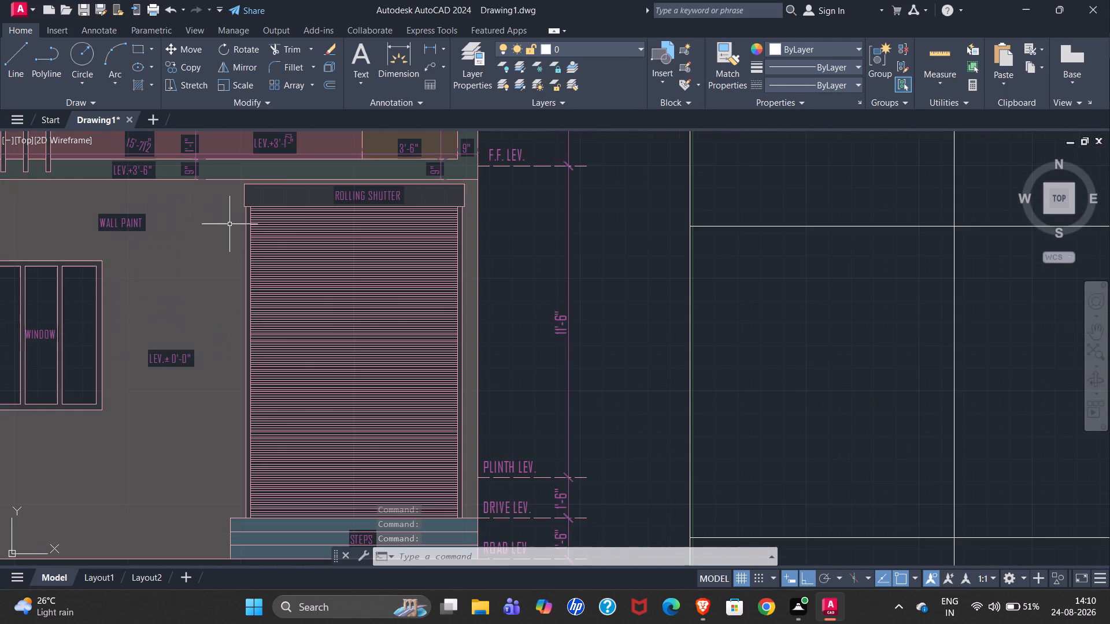
pyautogui.scroll(-1, 221, 241)
pyautogui.scroll(2, 223, 207)
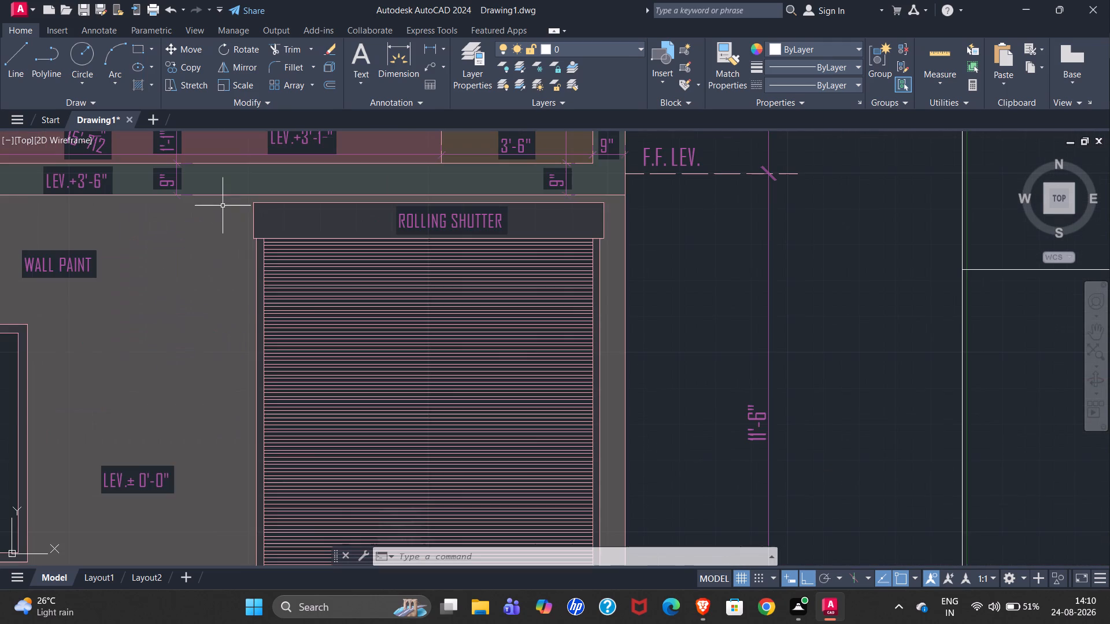
pyautogui.scroll(-2, 240, 189)
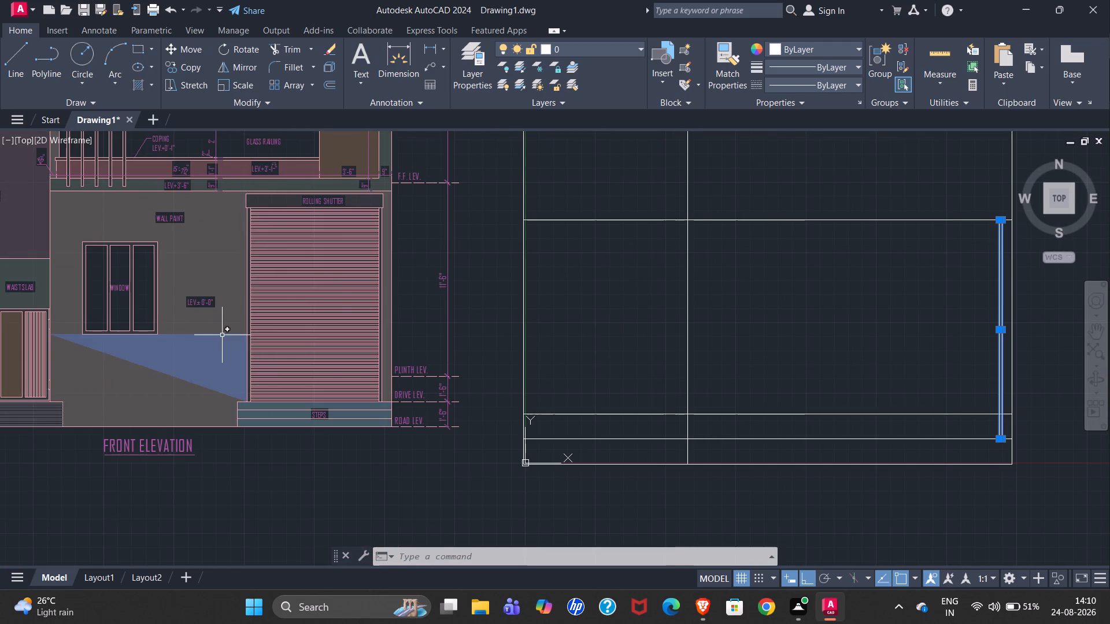
pyautogui.scroll(-2, 414, 265)
pyautogui.scroll(2, 206, 239)
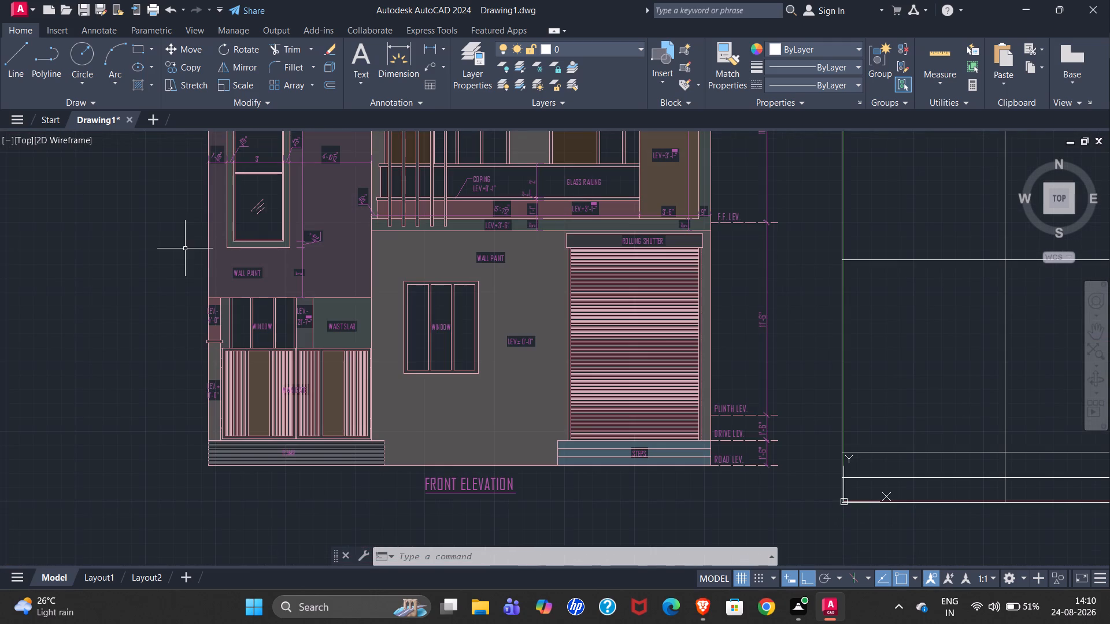
pyautogui.scroll(-1, 105, 289)
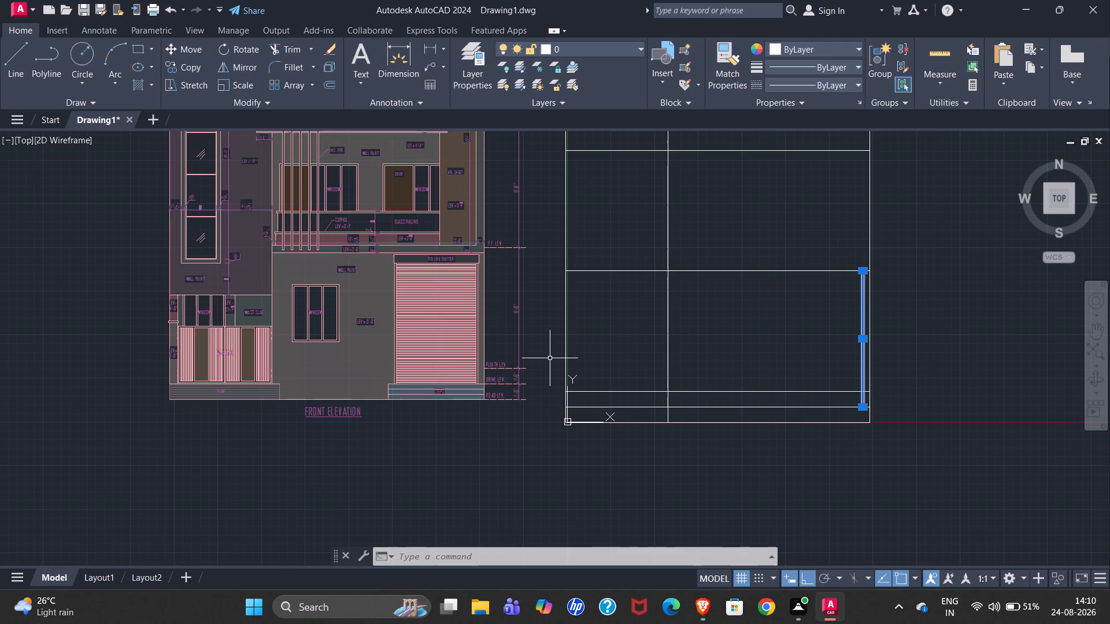
pyautogui.scroll(1, 854, 326)
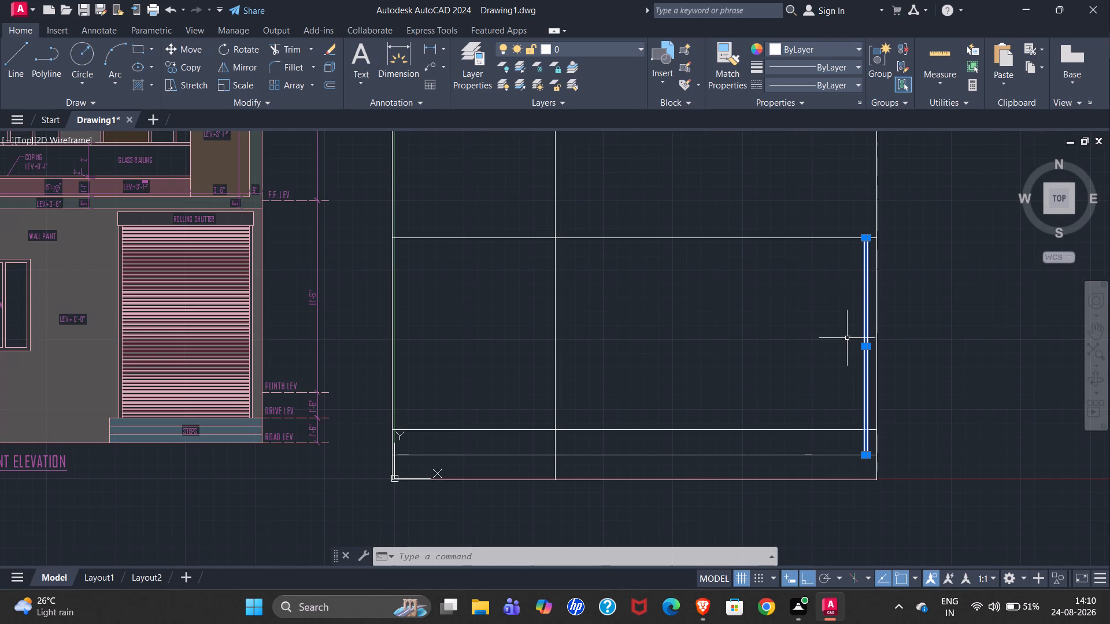
pyautogui.scroll(1, 847, 337)
pyautogui.press('Escape')
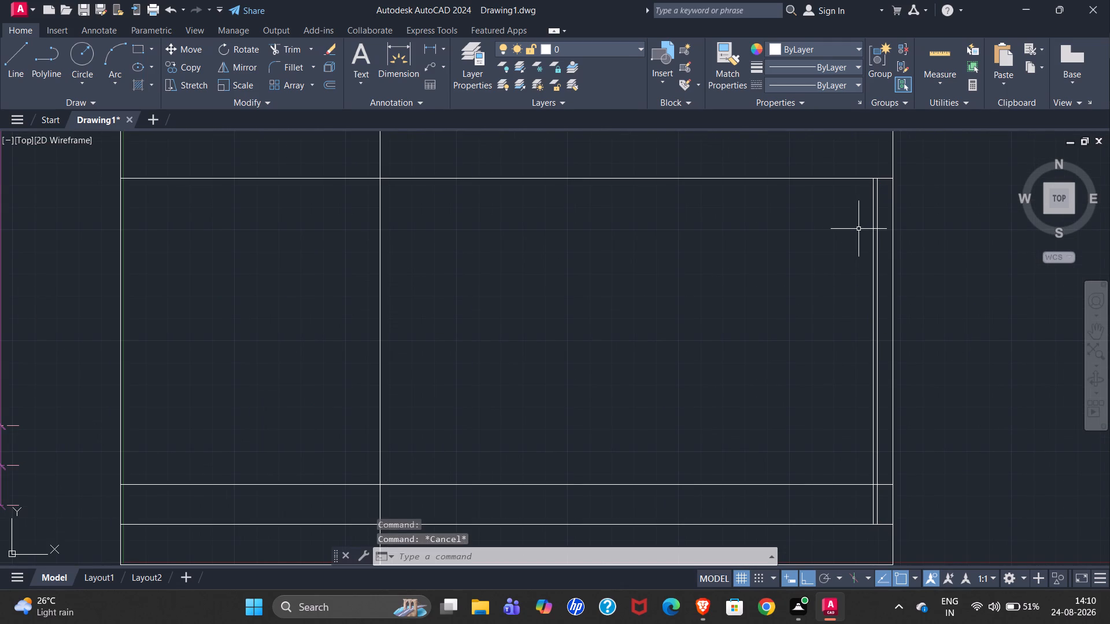
# Offset the inner line of the rolling shutter's side frame 9' toward the wall division for the shutter's opposite side.
pyautogui.click(875, 214)
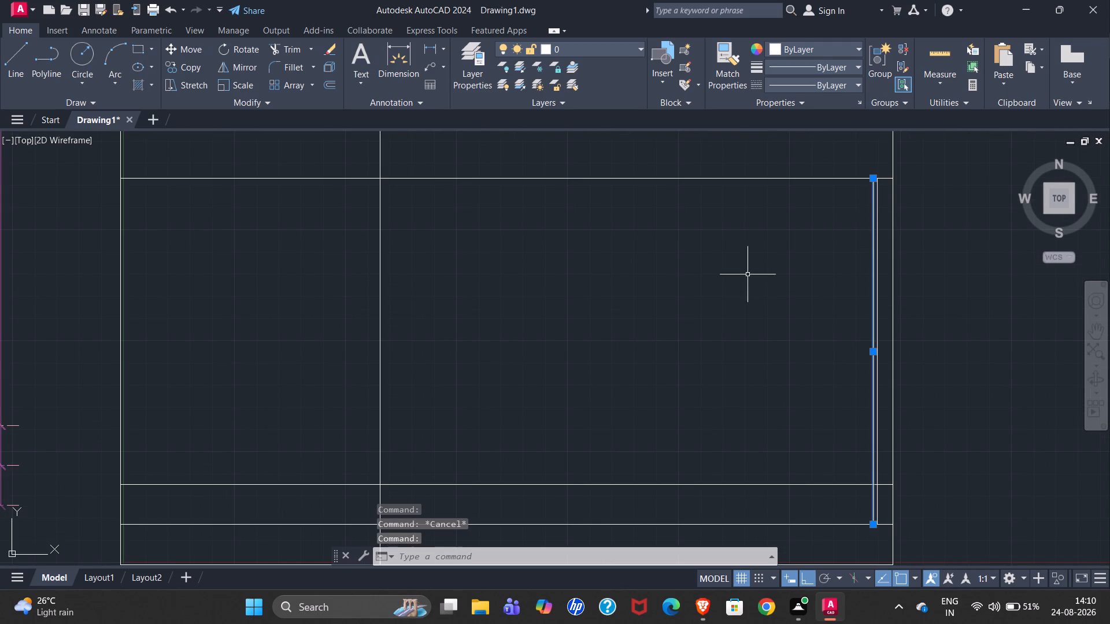
pyautogui.scroll(-2, 654, 352)
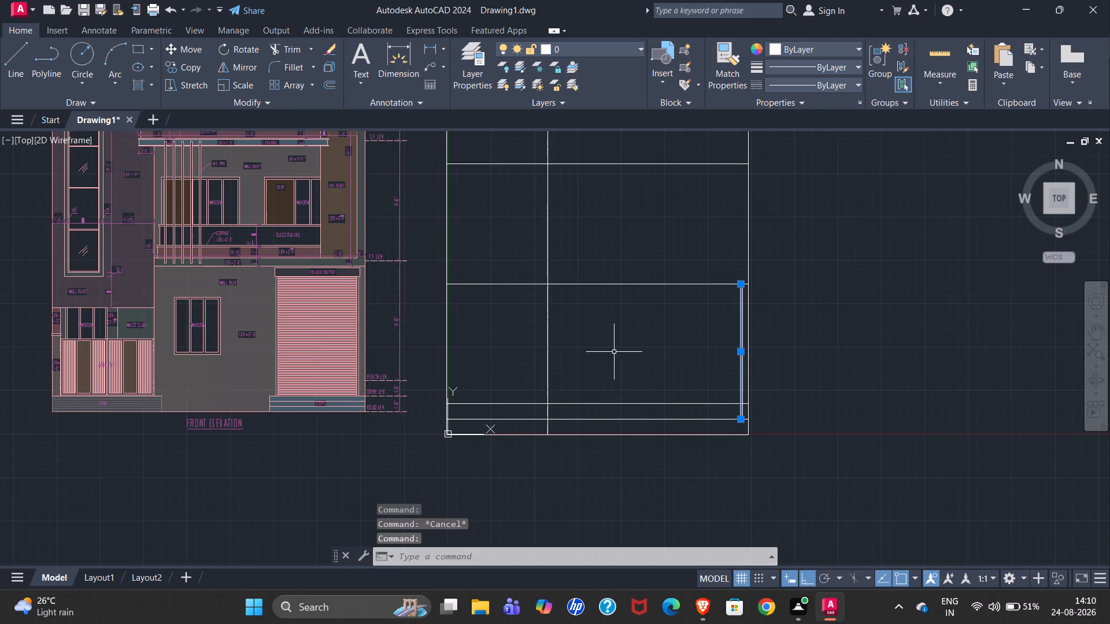
pyautogui.scroll(4, 345, 270)
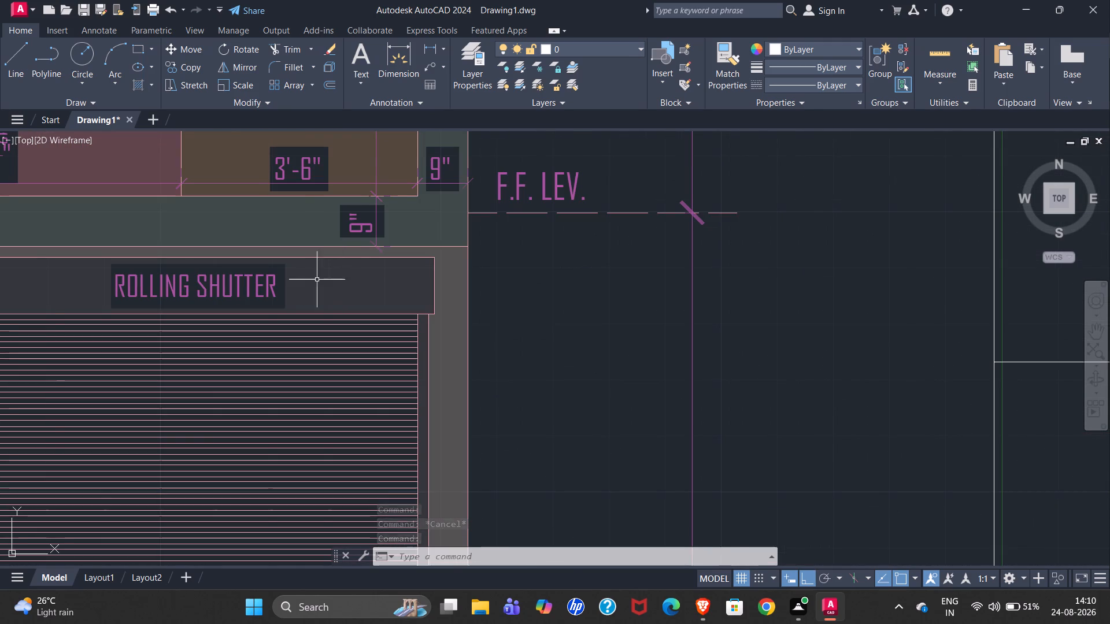
pyautogui.scroll(-2, 312, 281)
pyautogui.scroll(-2, 263, 287)
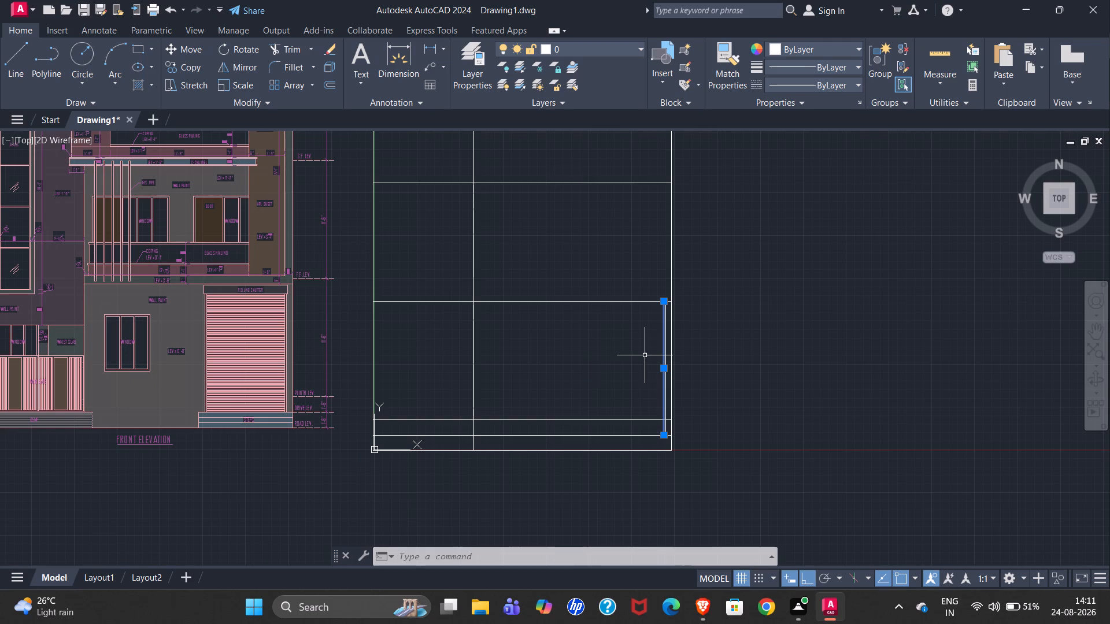
pyautogui.scroll(2, 610, 332)
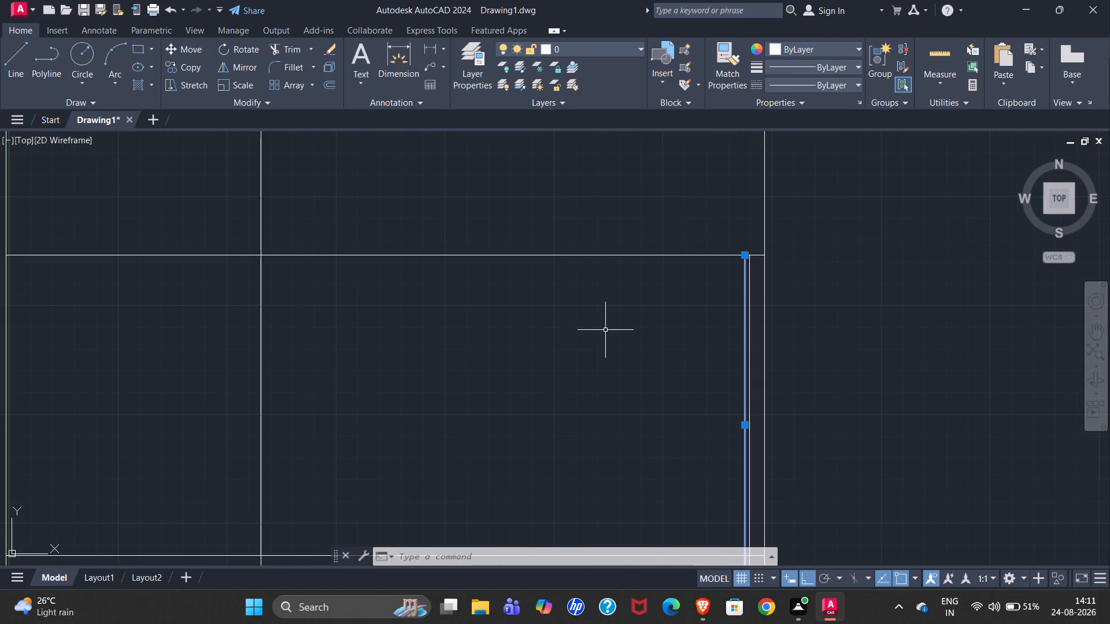
pyautogui.press('9')
pyautogui.press("'")
pyautogui.press('Return')
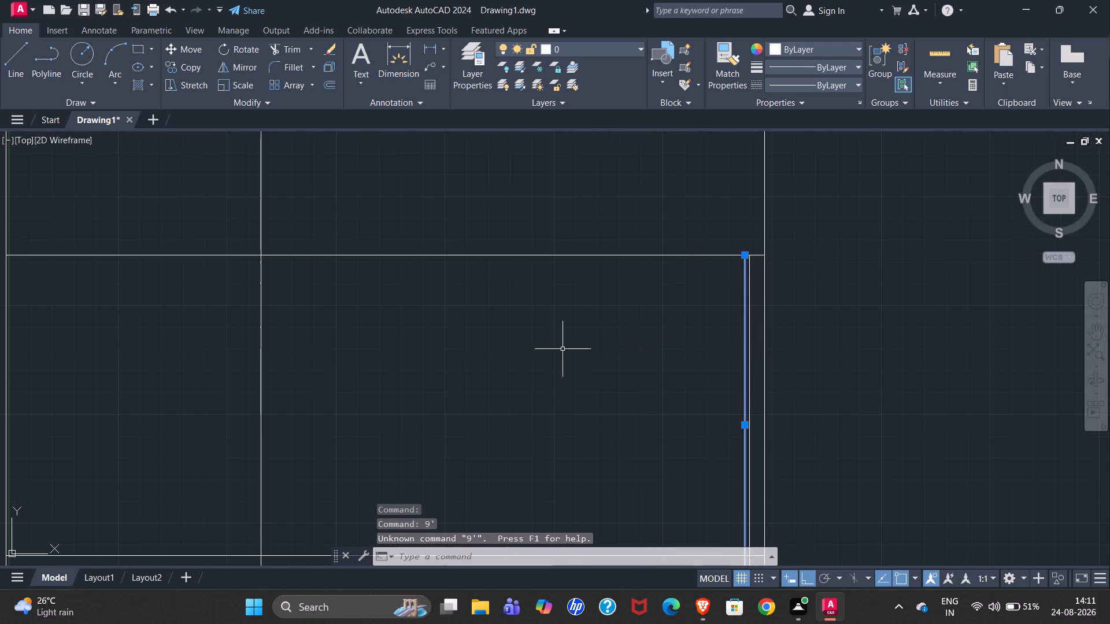
pyautogui.press('o')
pyautogui.press('Return')
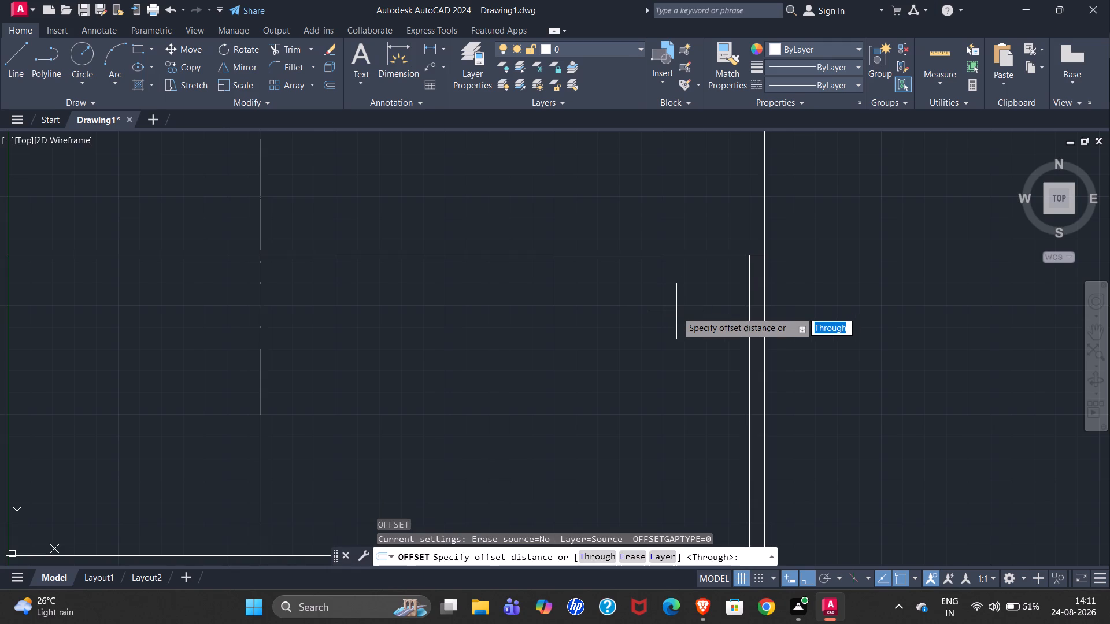
pyautogui.write('9"')
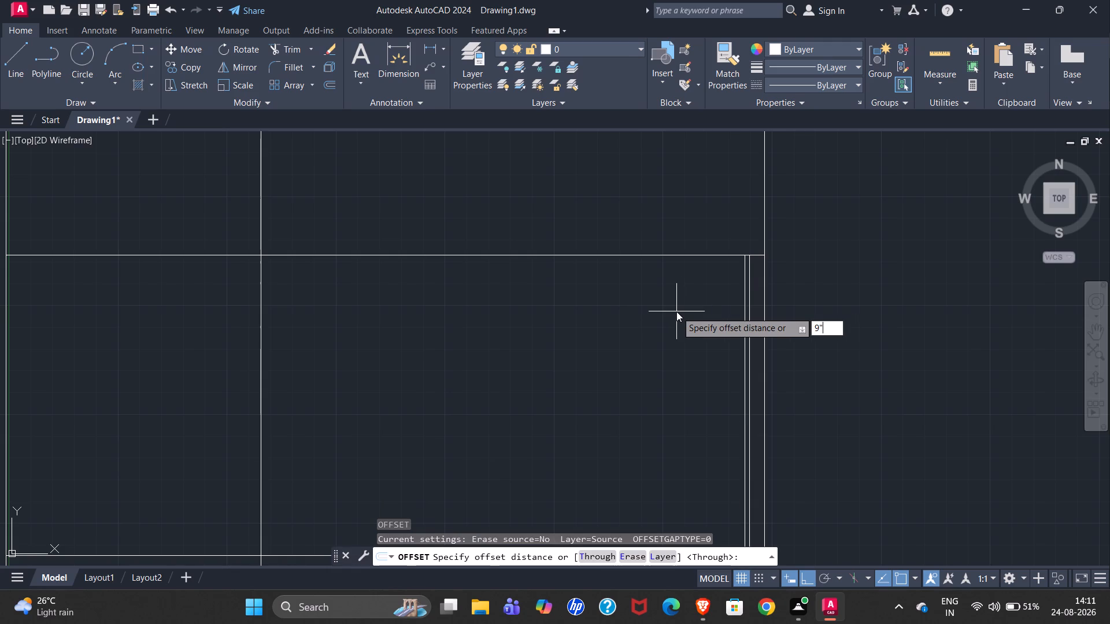
pyautogui.press('BackSpace')
pyautogui.press("'")
pyautogui.press('Return')
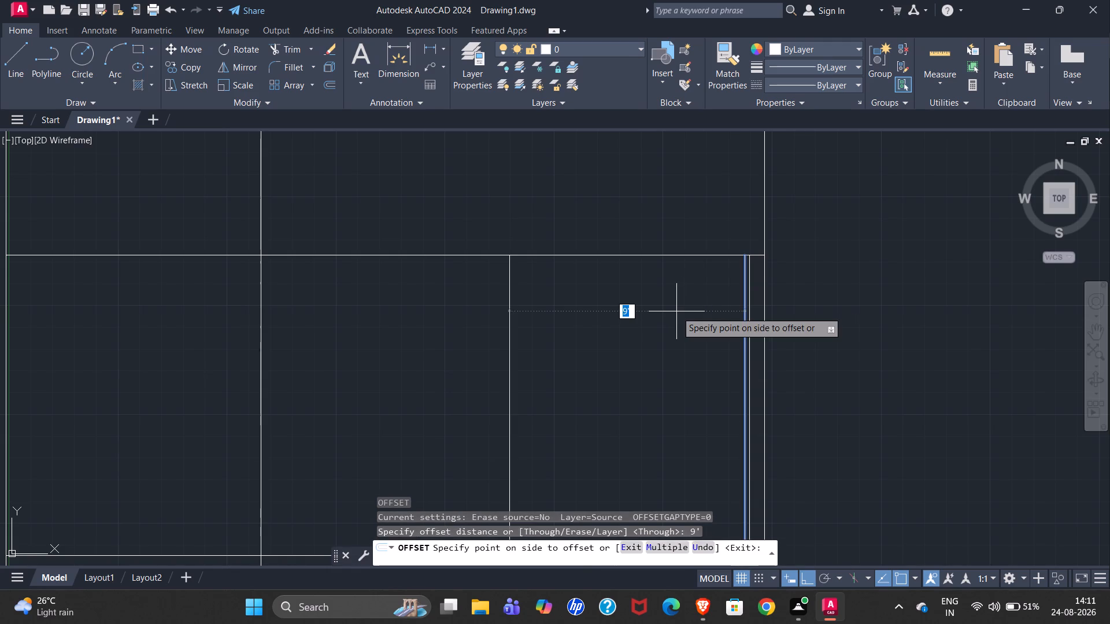
pyautogui.click(627, 341)
pyautogui.scroll(-1, 569, 330)
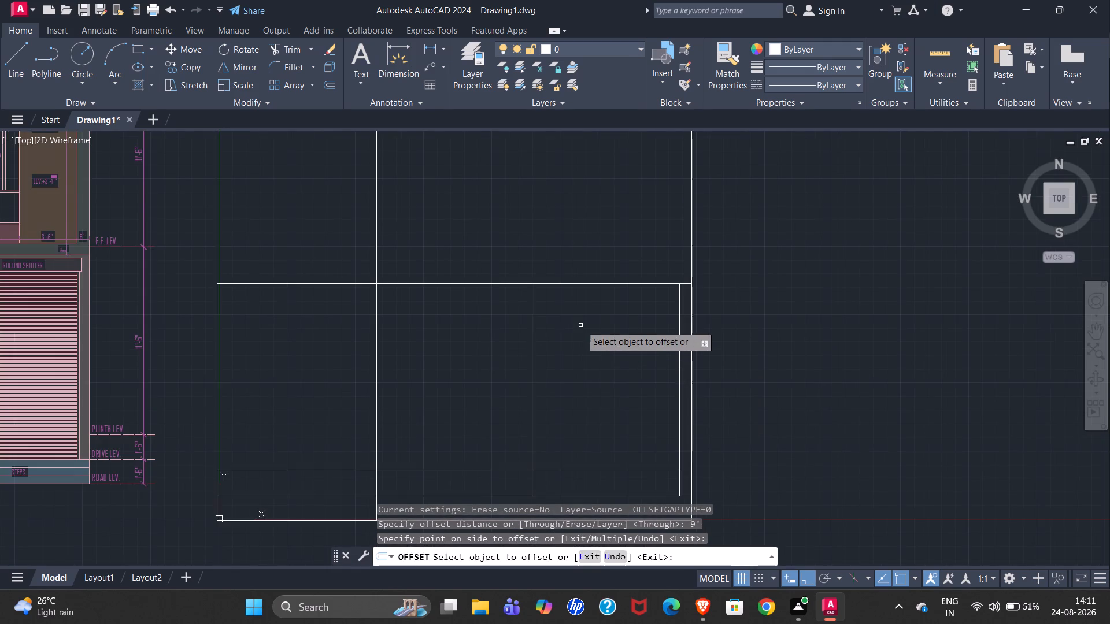
pyautogui.scroll(-1, 576, 325)
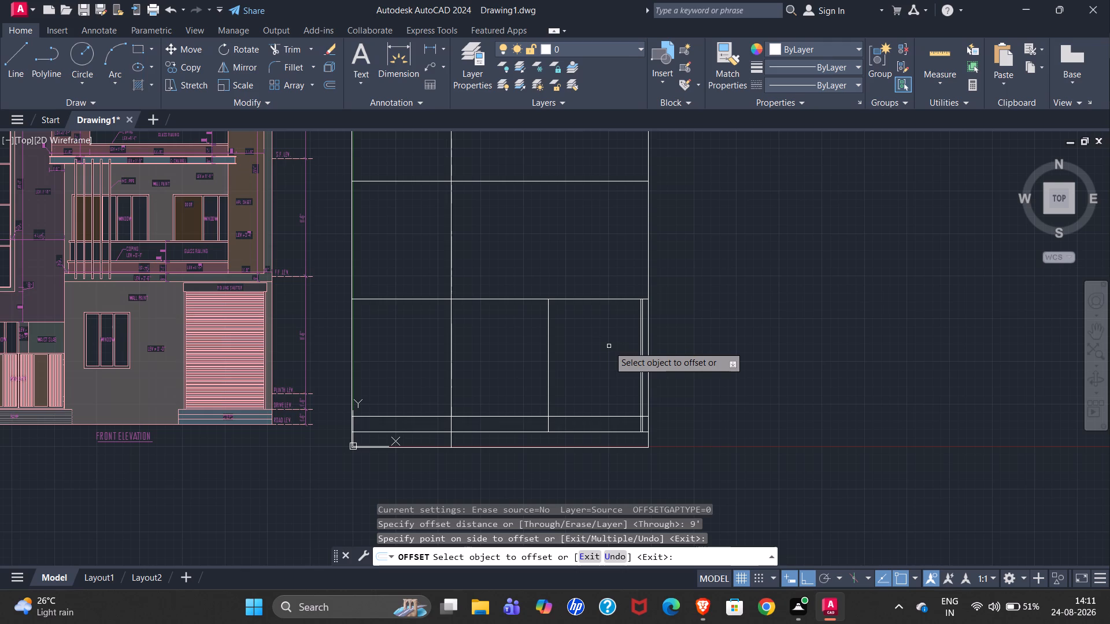
pyautogui.press('Escape')
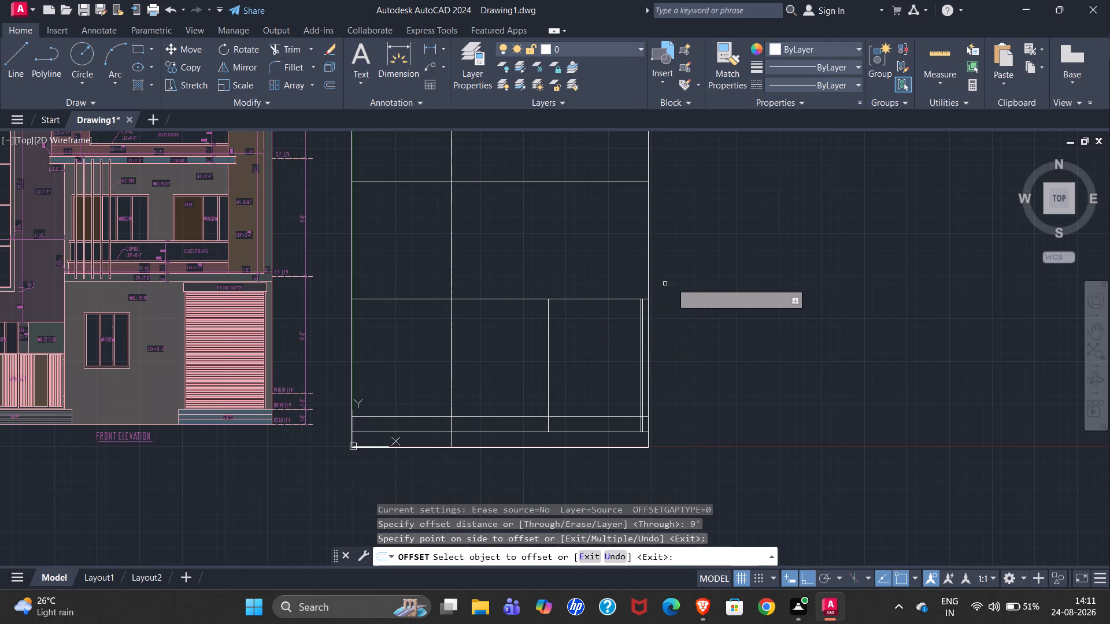
# Measure the width of the rolling shutter's top box in the reference elevation with a temporary line.
pyautogui.scroll(3, 184, 259)
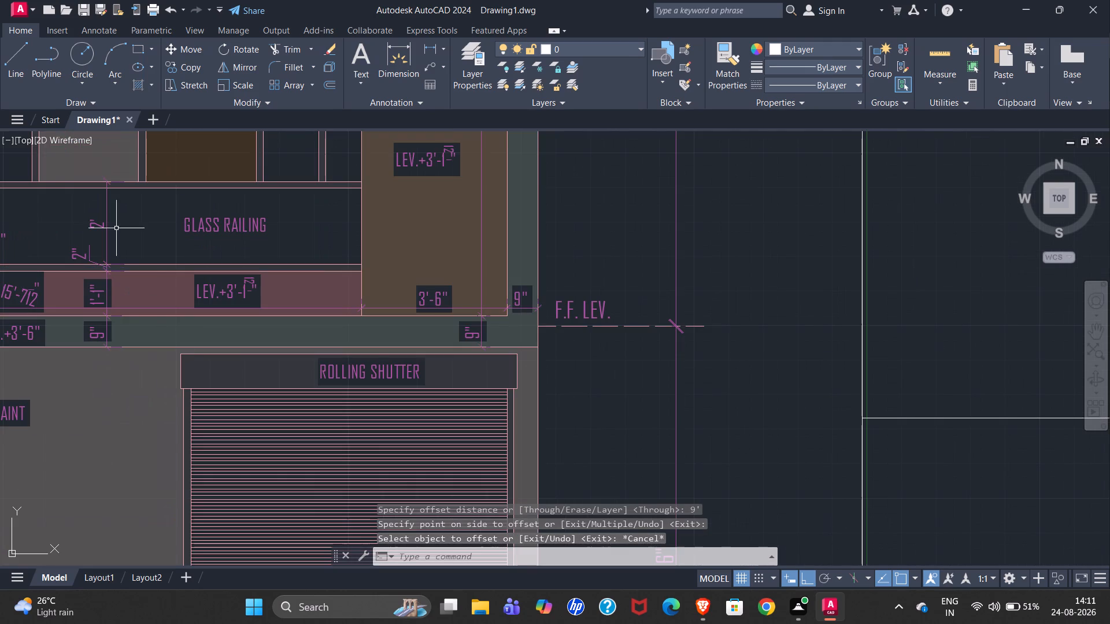
pyautogui.click(18, 57)
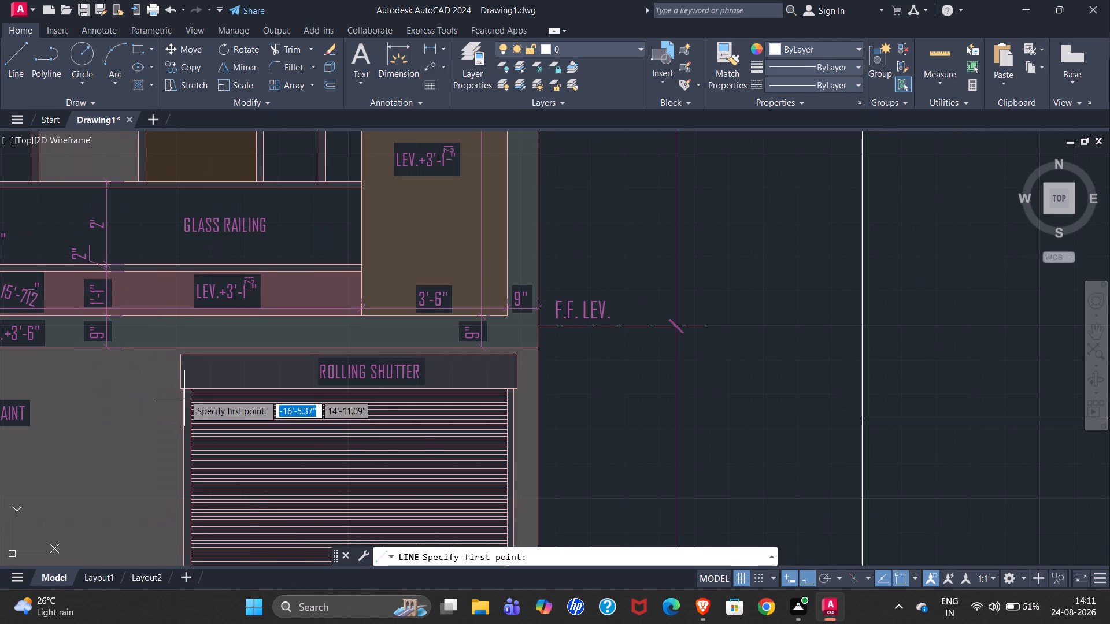
pyautogui.click(182, 356)
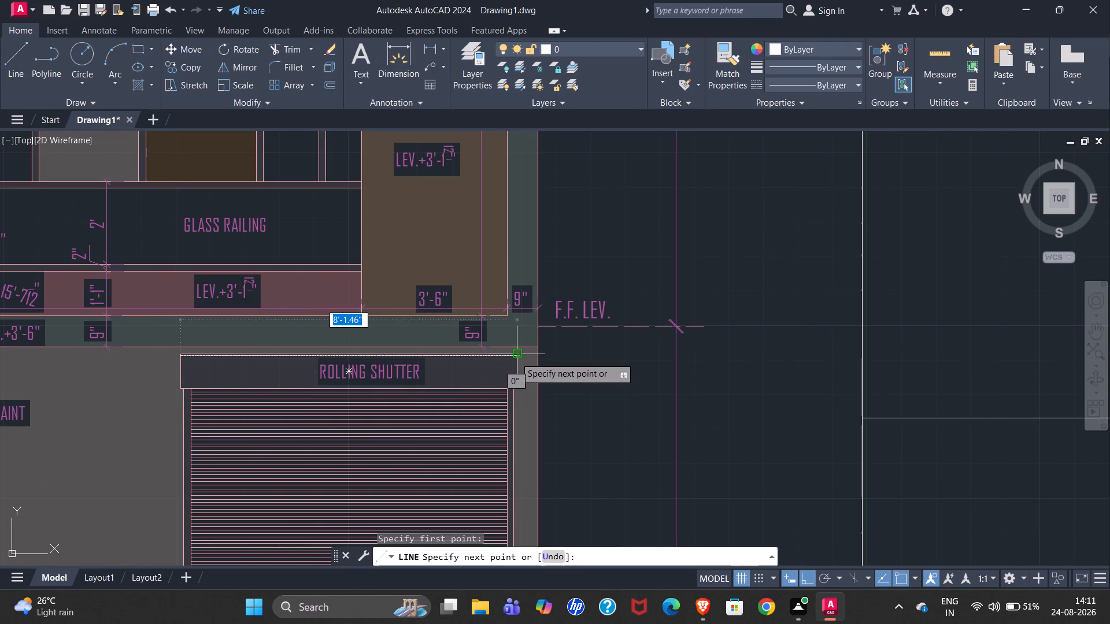
pyautogui.press('Escape')
# Measure the reference wall's width above the main gate, from its outer edge to the wall division.
pyautogui.scroll(-1, 235, 187)
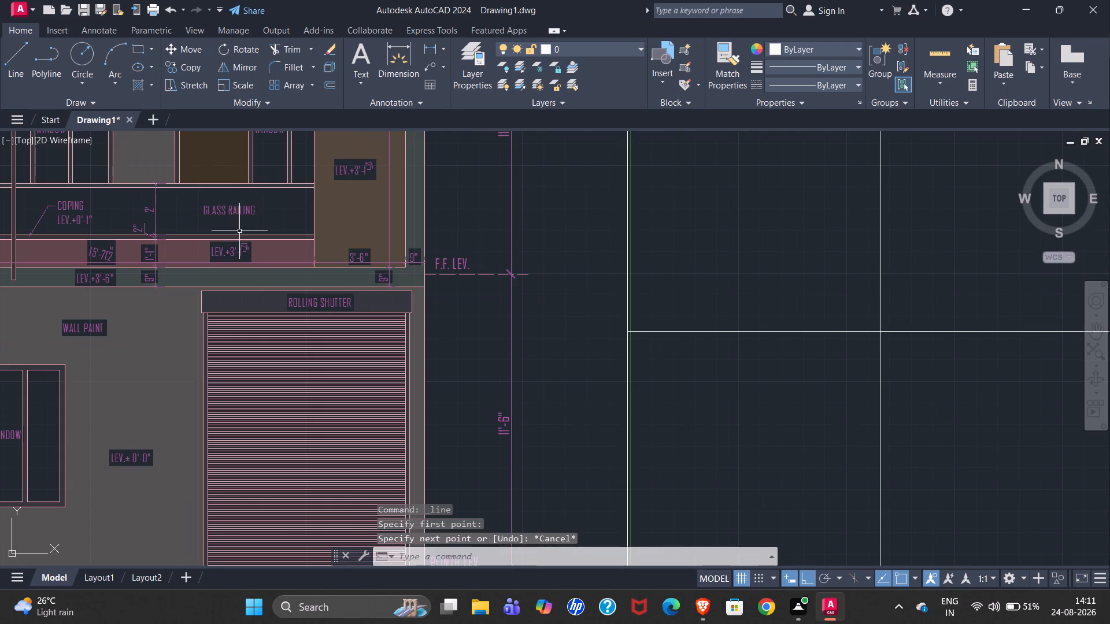
pyautogui.scroll(-2, 708, 201)
pyautogui.scroll(3, 327, 256)
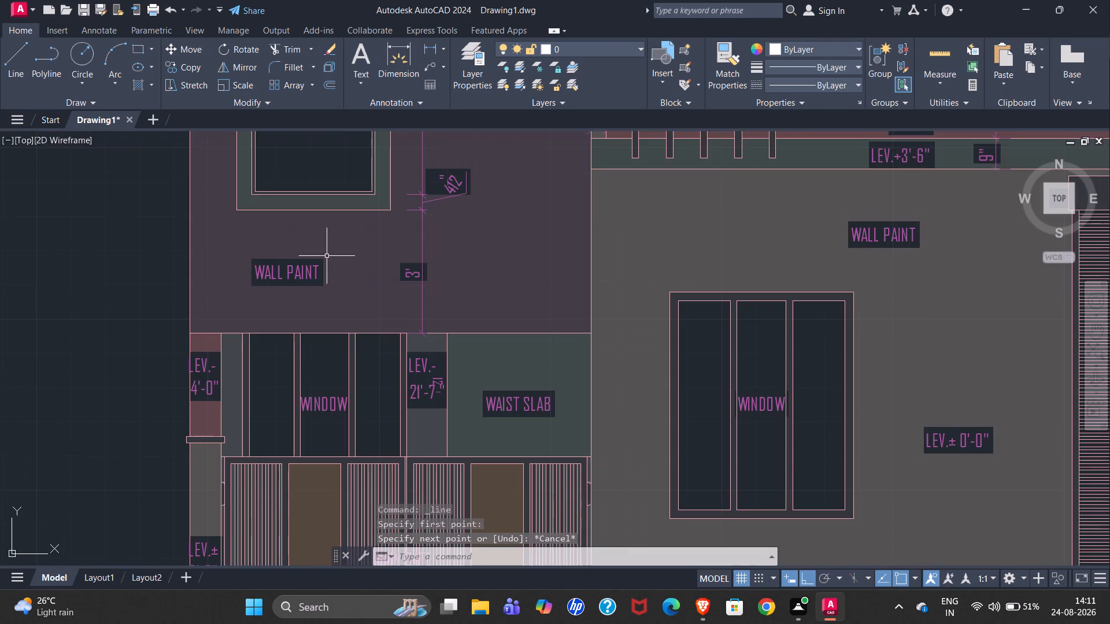
pyautogui.click(6, 57)
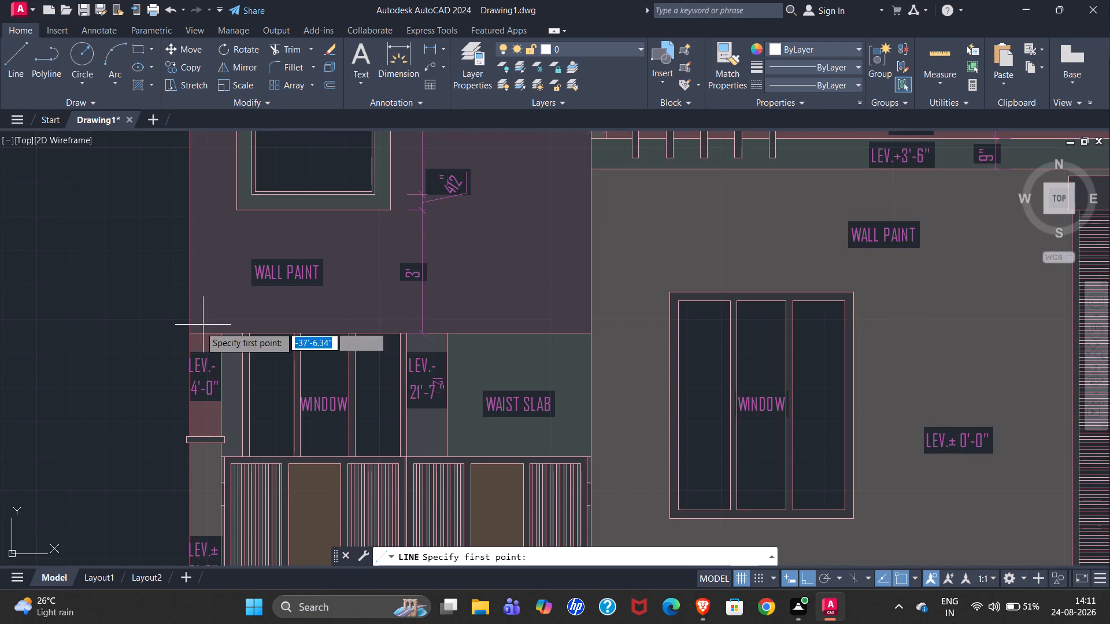
pyautogui.click(189, 336)
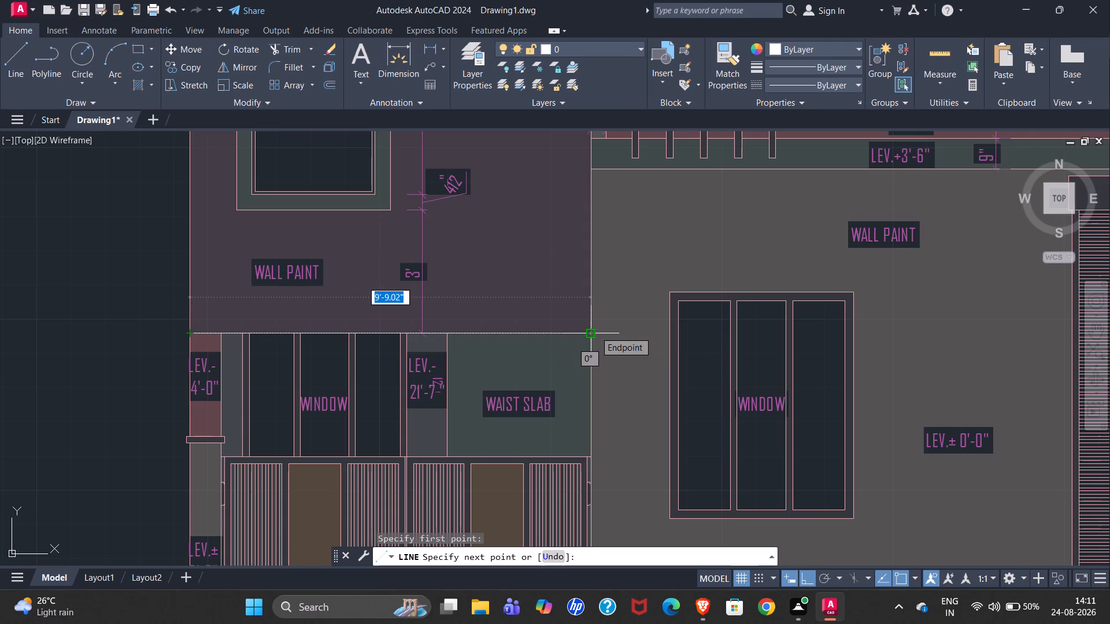
pyautogui.press('Escape')
# Measure along the top edge of the reference's rolling shutter box again, starting from its outer corner.
pyautogui.scroll(-1, 10, 294)
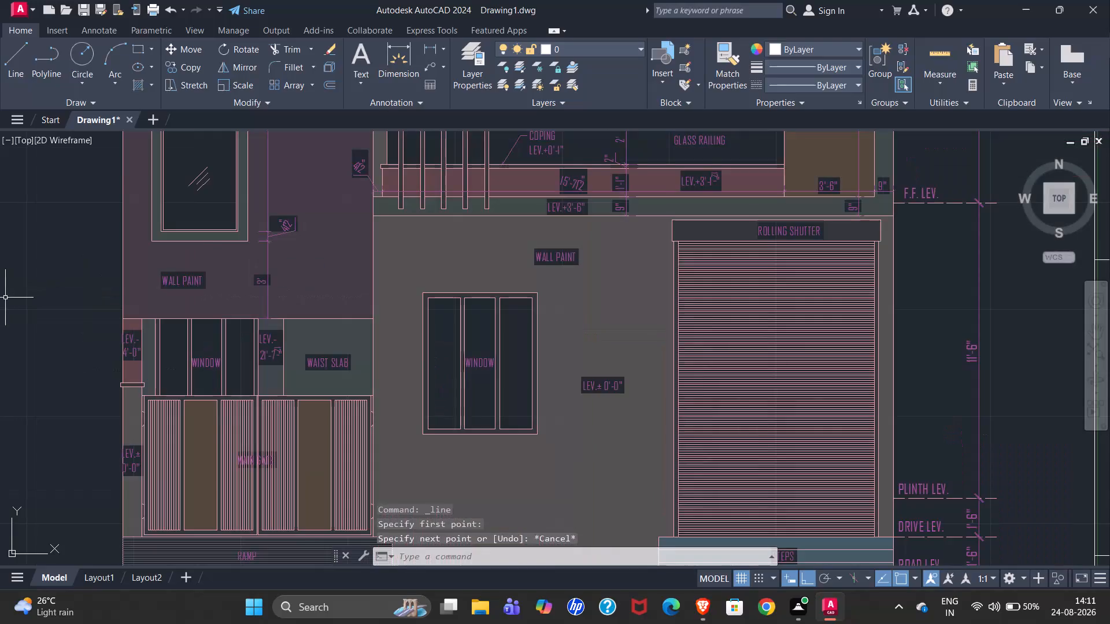
pyautogui.scroll(-1, 5, 298)
pyautogui.scroll(2, 516, 248)
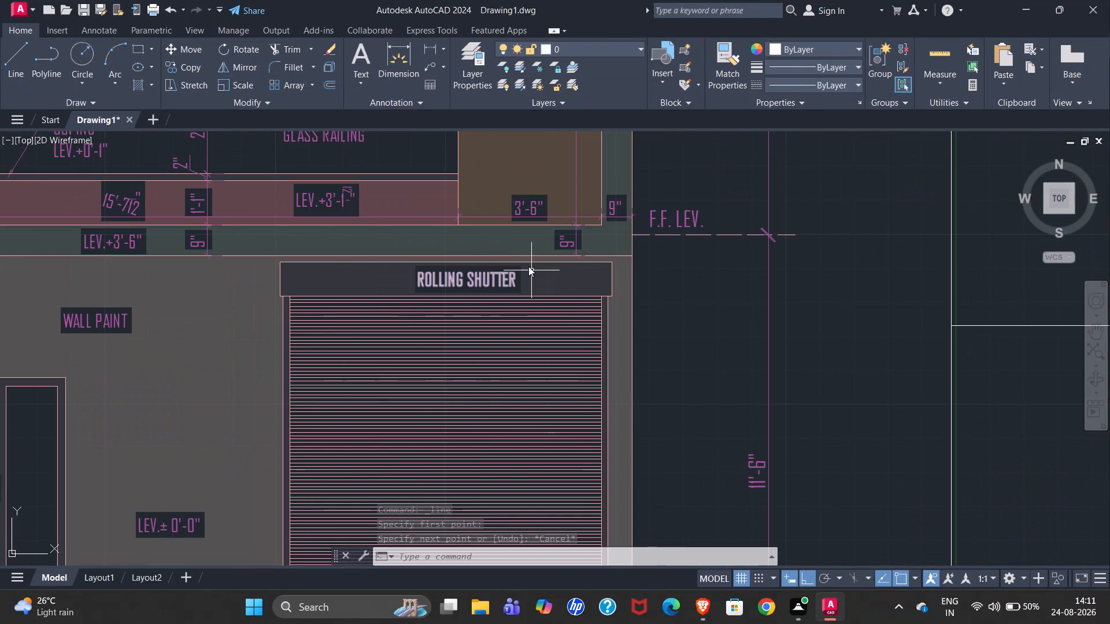
pyautogui.click(21, 76)
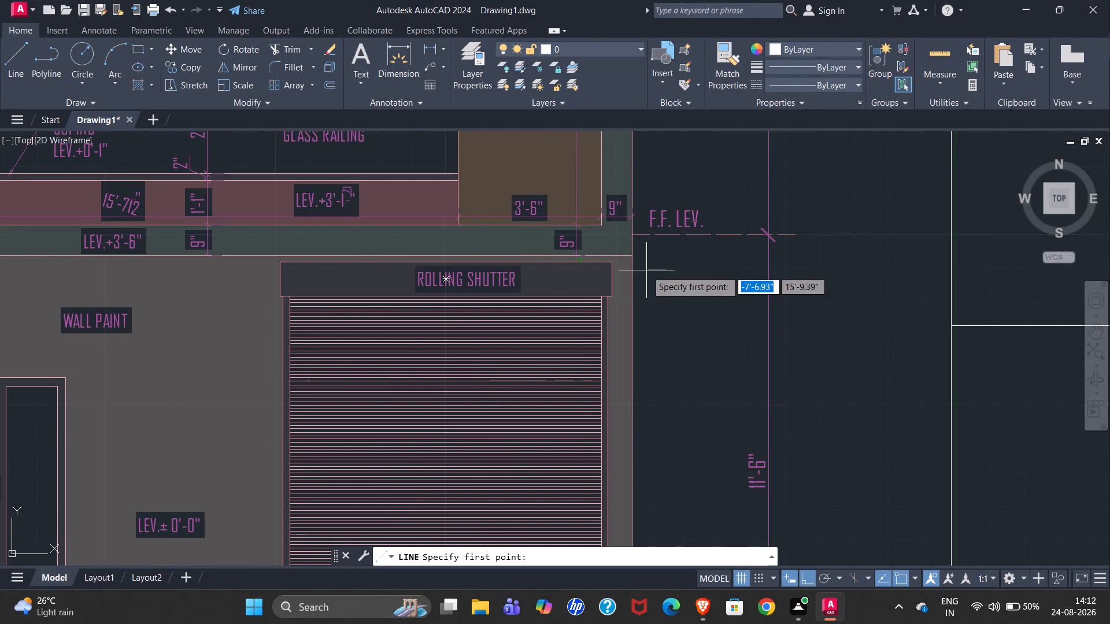
pyautogui.click(612, 263)
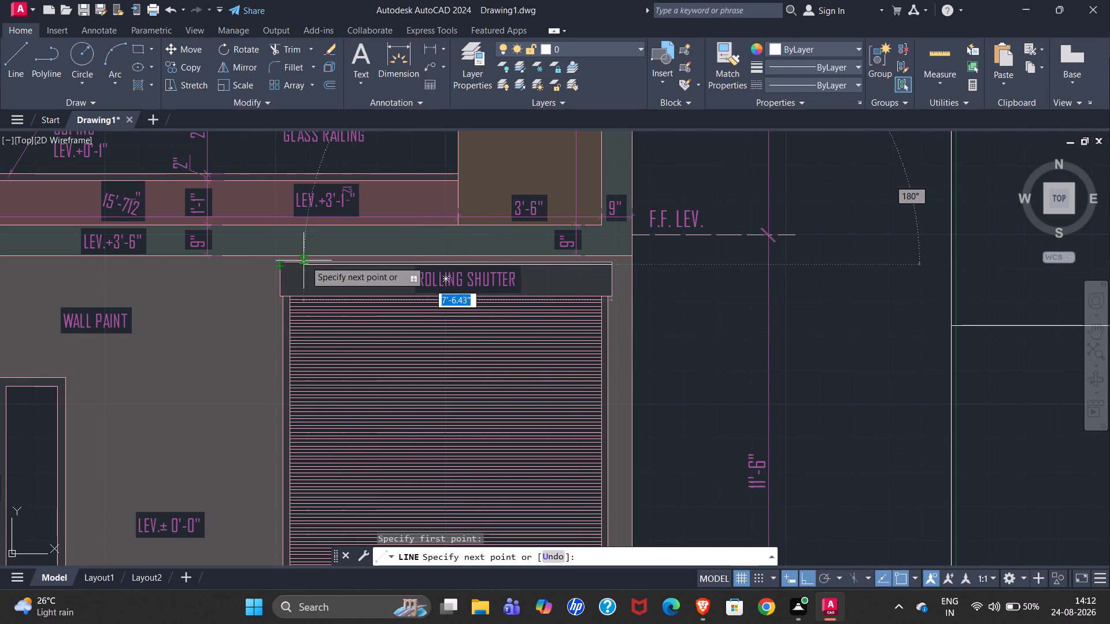
pyautogui.press('Escape')
pyautogui.scroll(-1, 114, 252)
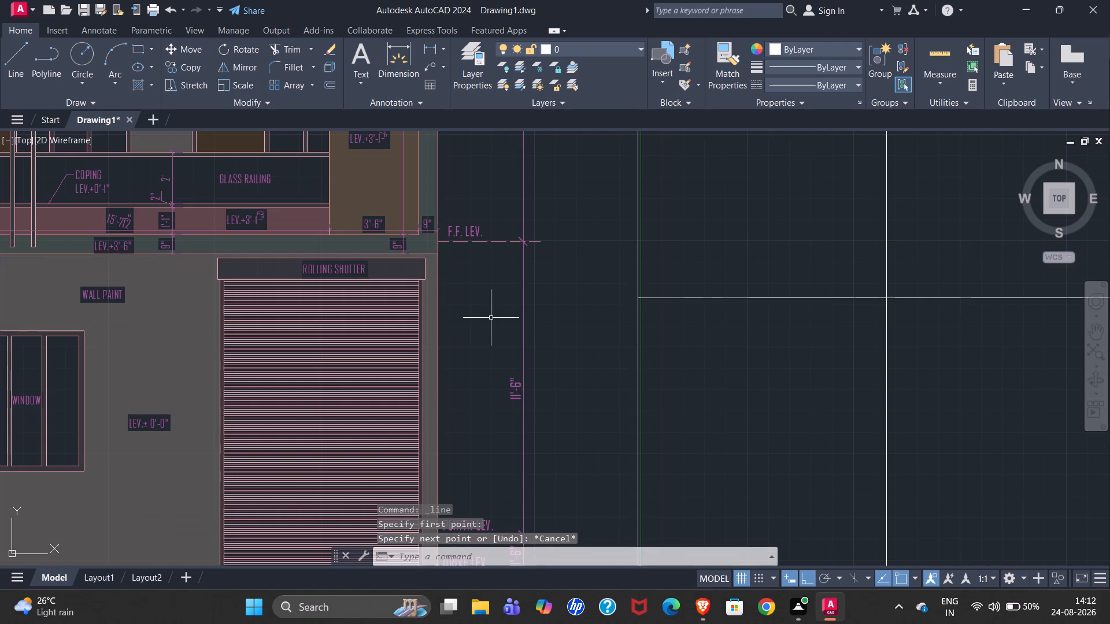
pyautogui.scroll(-1, 0, 230)
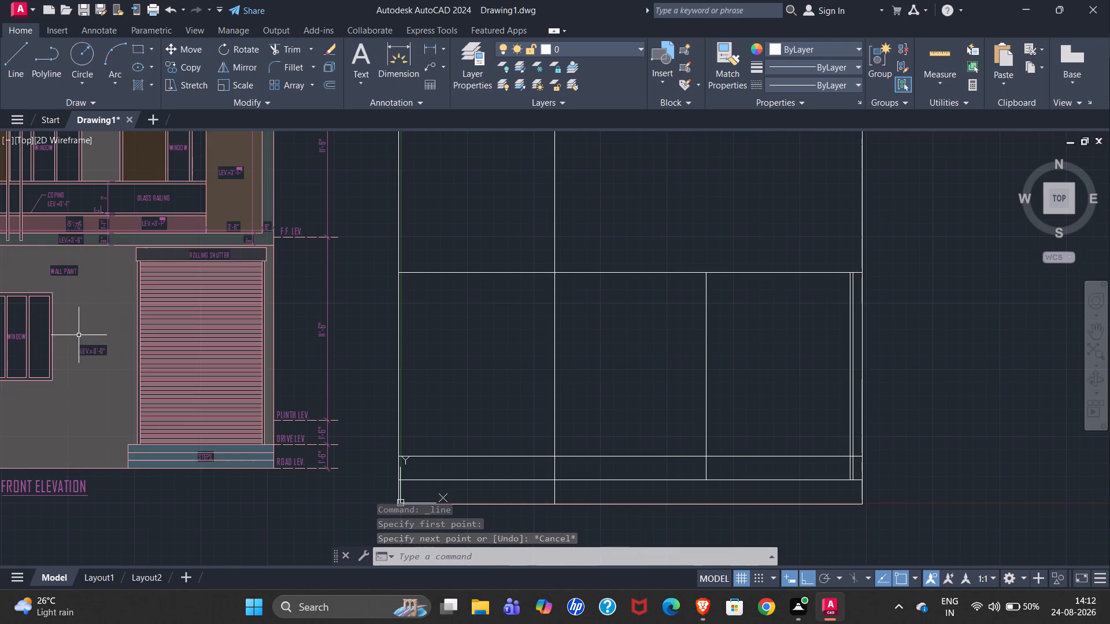
# Erase the line offset 9' from the rolling shutter's side frame.
pyautogui.click(705, 340)
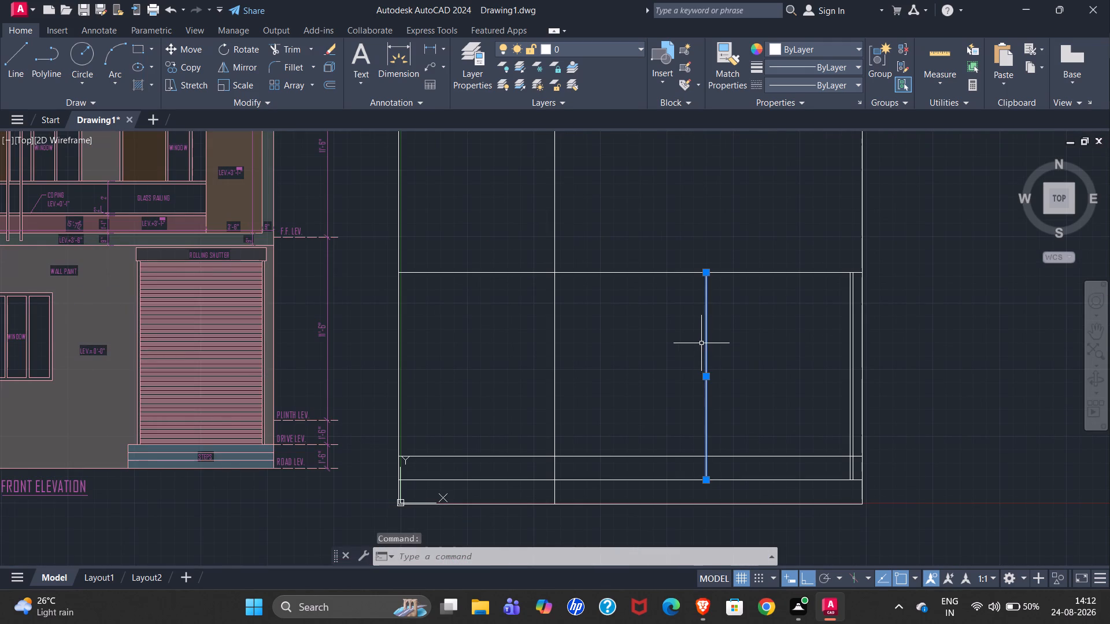
pyautogui.press('Delete')
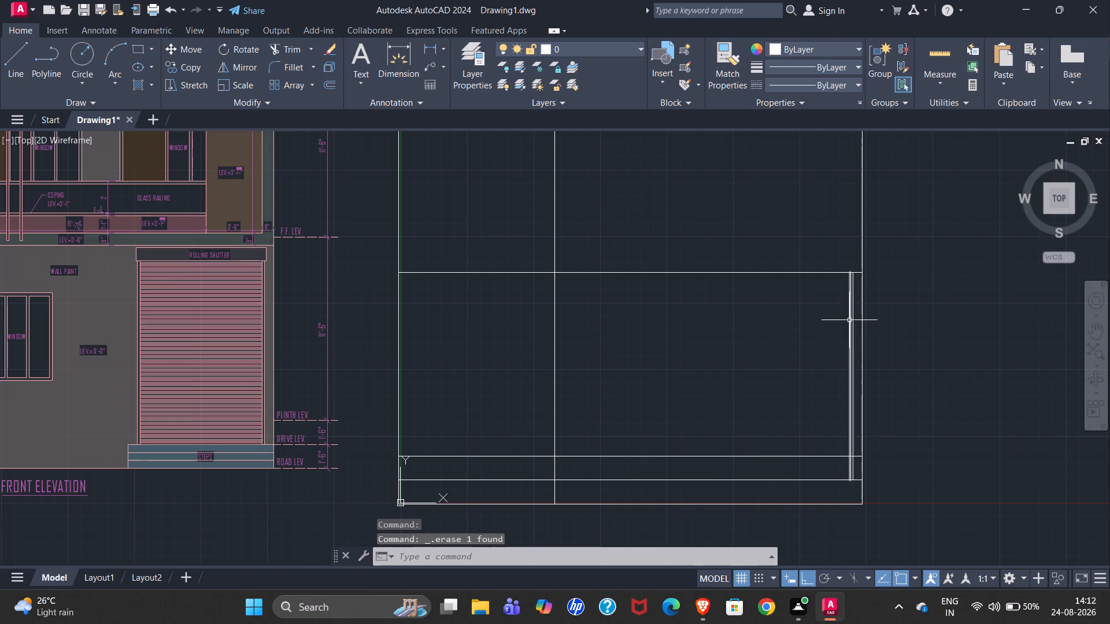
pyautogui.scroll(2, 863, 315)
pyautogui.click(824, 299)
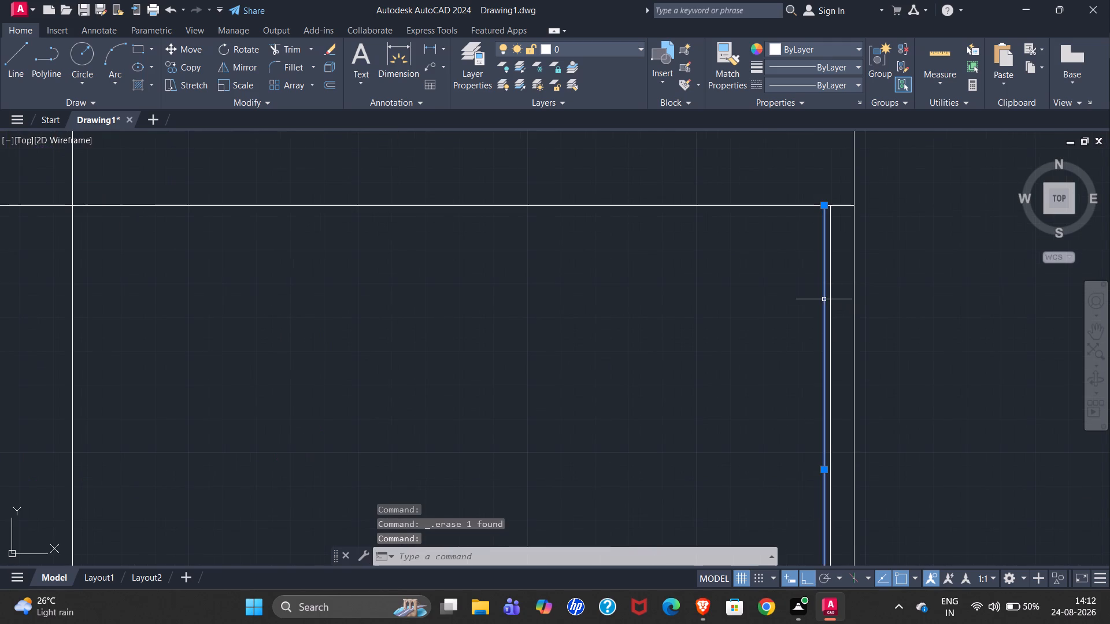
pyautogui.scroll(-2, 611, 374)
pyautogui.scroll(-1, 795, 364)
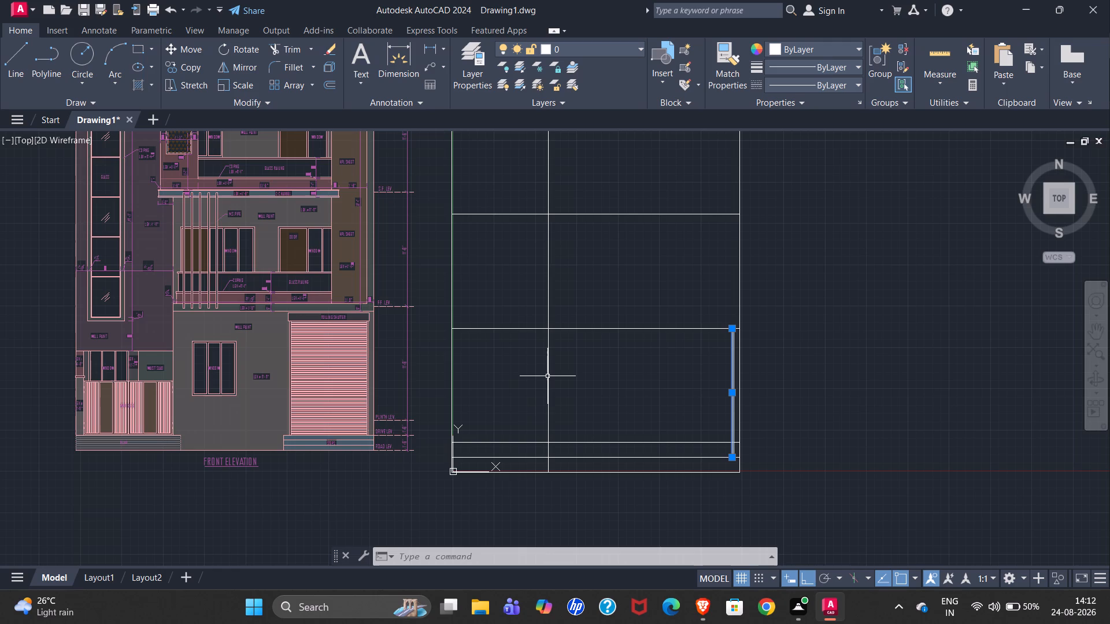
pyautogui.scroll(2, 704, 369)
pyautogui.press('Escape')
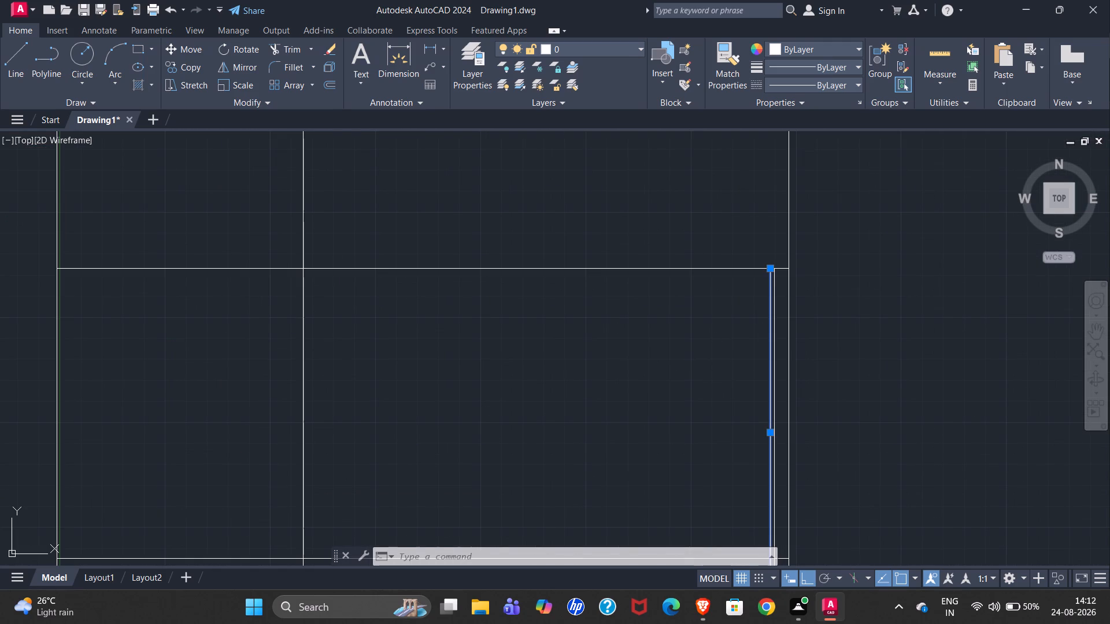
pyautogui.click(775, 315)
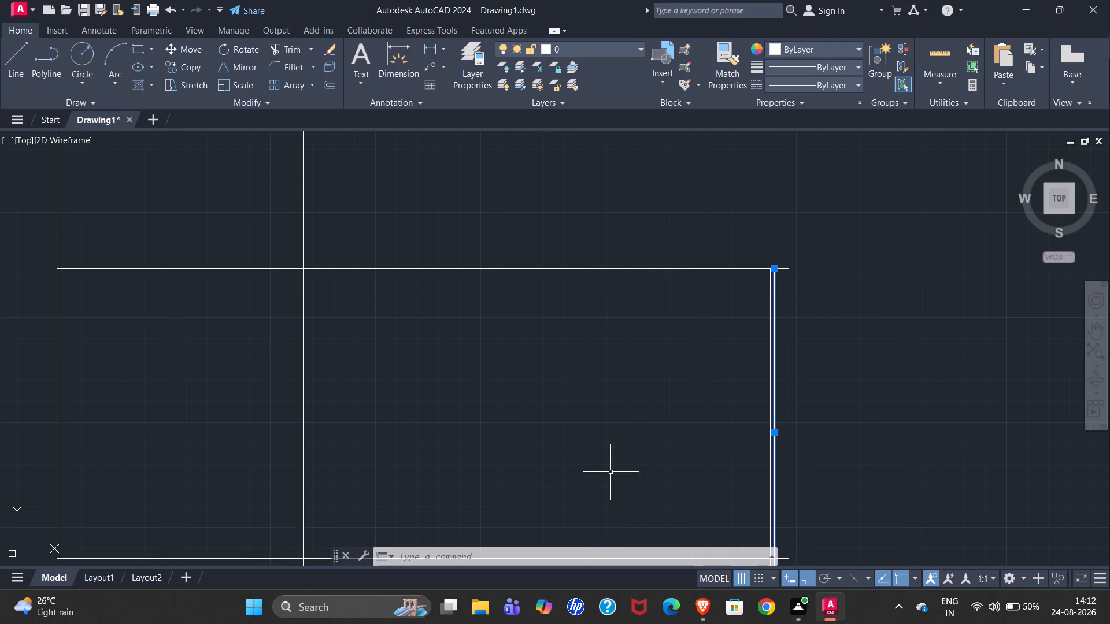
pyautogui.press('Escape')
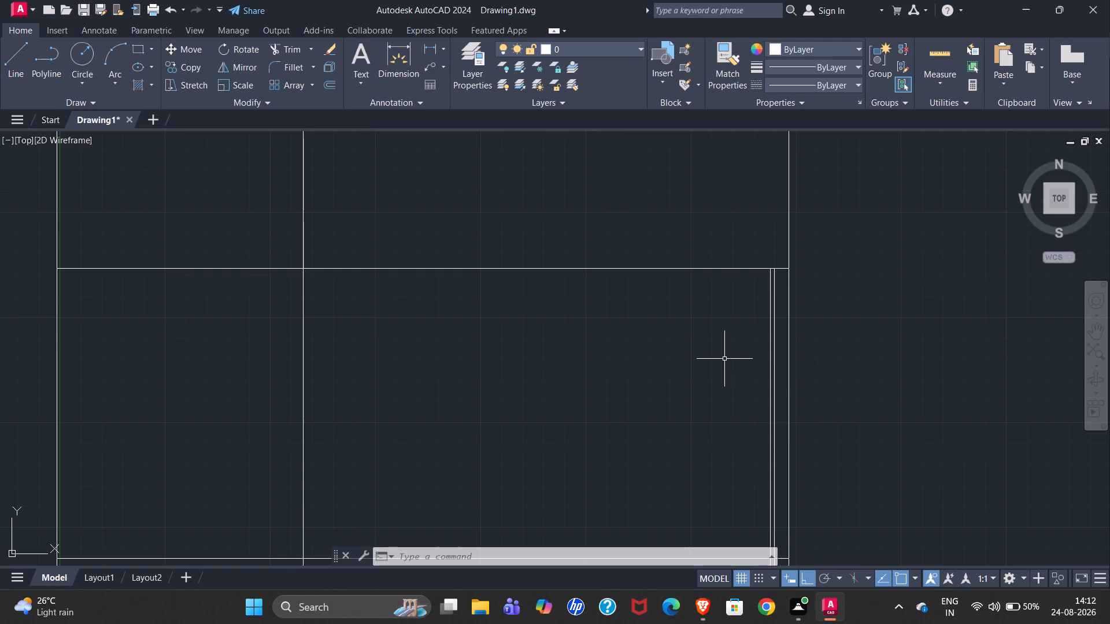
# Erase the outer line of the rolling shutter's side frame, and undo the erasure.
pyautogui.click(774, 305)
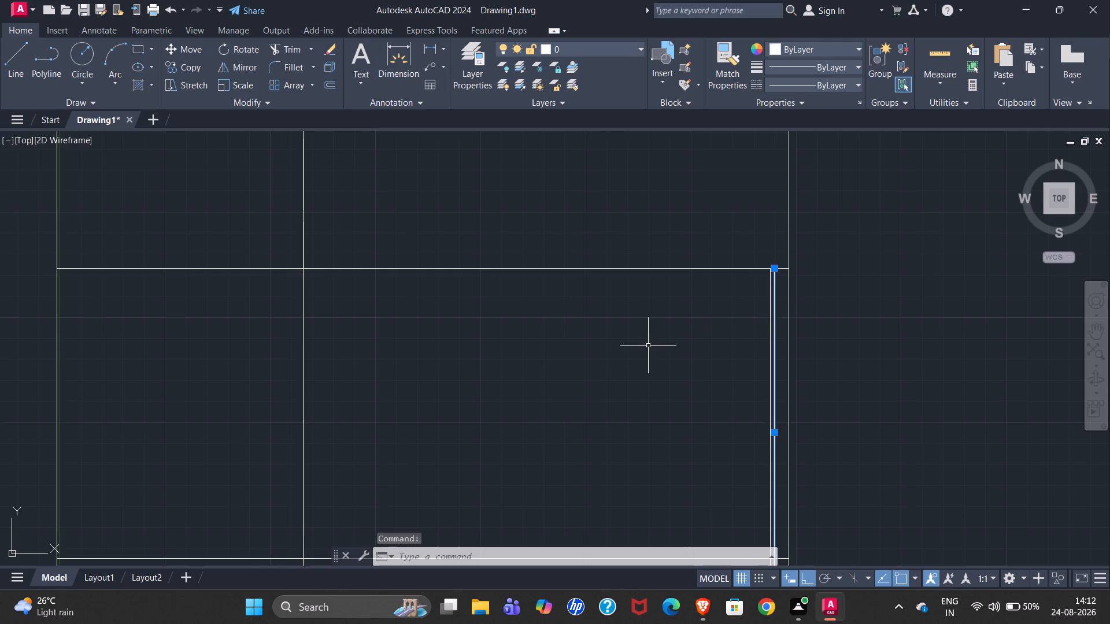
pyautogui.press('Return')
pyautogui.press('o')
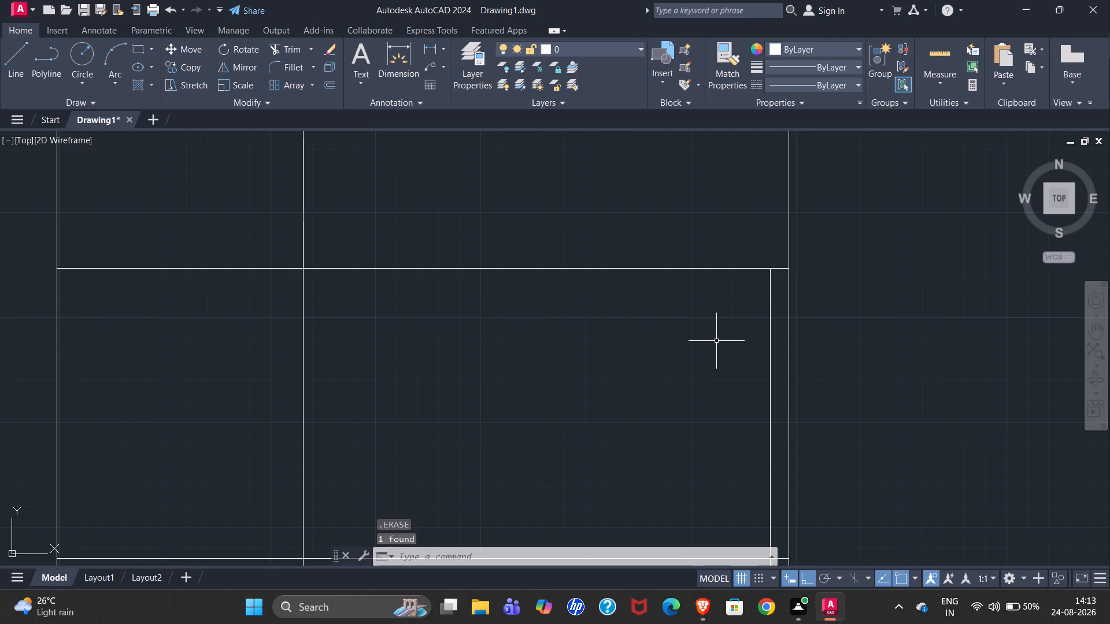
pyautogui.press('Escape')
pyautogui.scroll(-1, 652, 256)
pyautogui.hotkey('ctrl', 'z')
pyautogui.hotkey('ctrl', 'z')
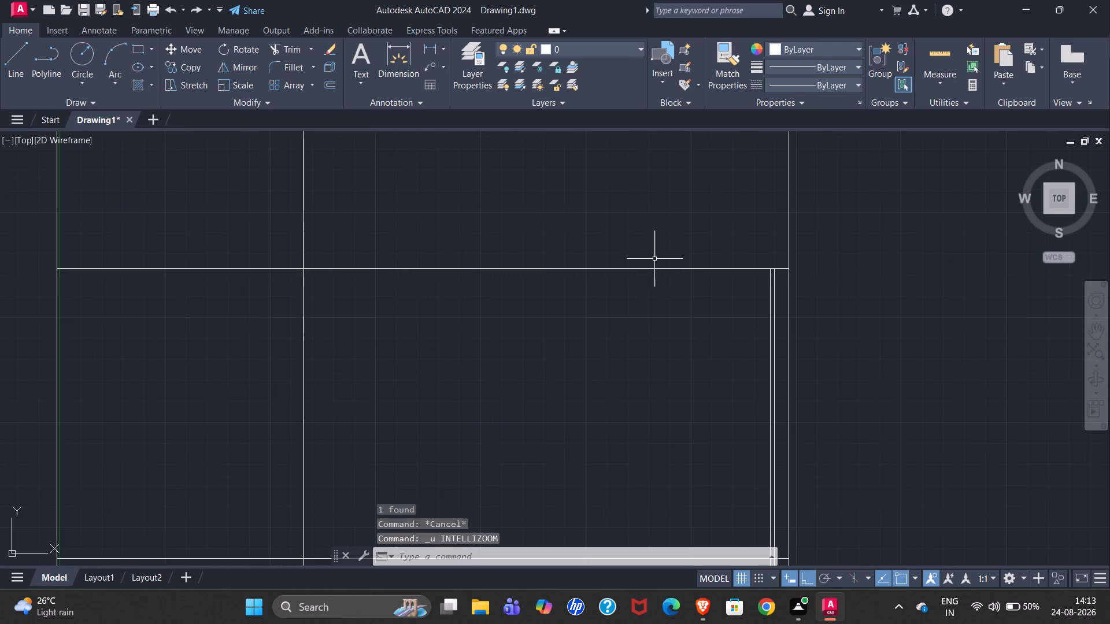
# Offset the outer line of the rolling shutter's side frame 8' toward the wall division.
pyautogui.click(775, 310)
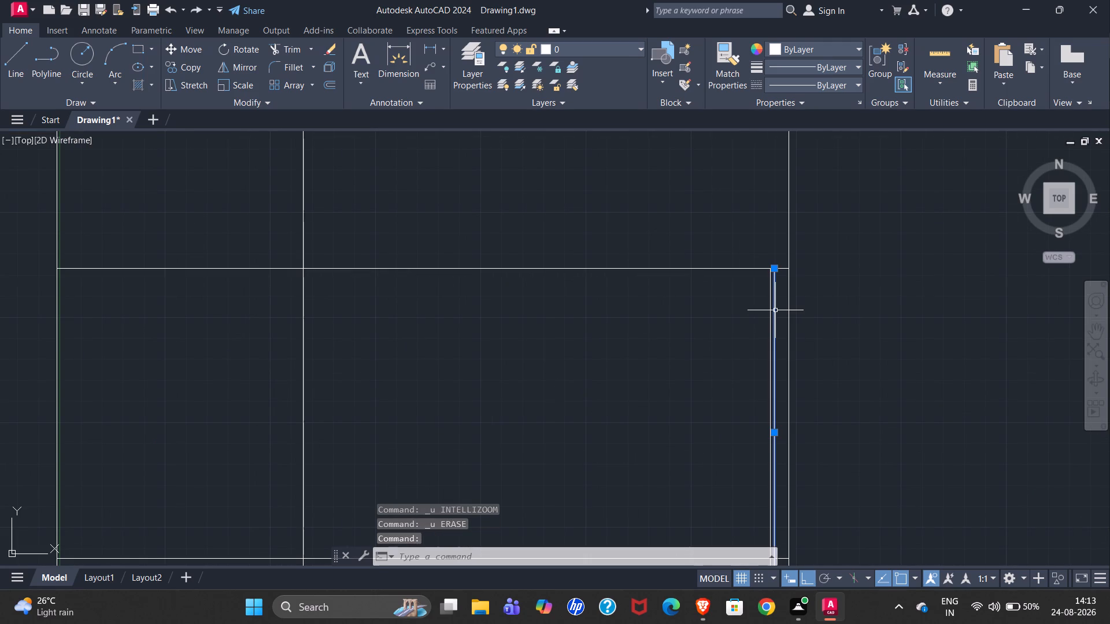
pyautogui.press('o')
pyautogui.press('Return')
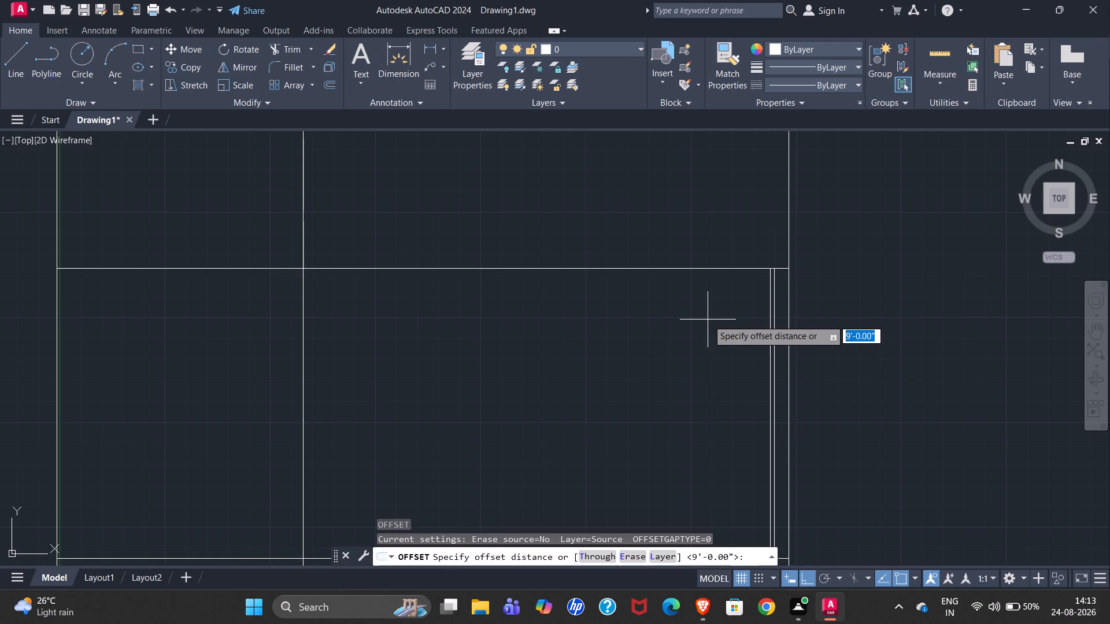
pyautogui.press('8')
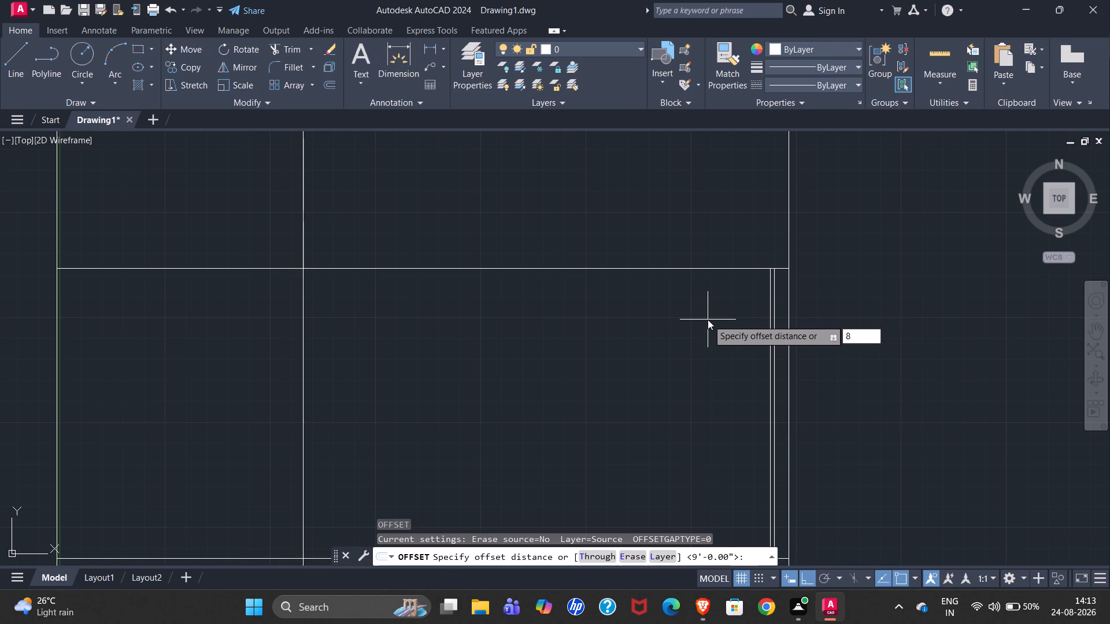
pyautogui.press("'")
pyautogui.press('Return')
pyautogui.click(669, 326)
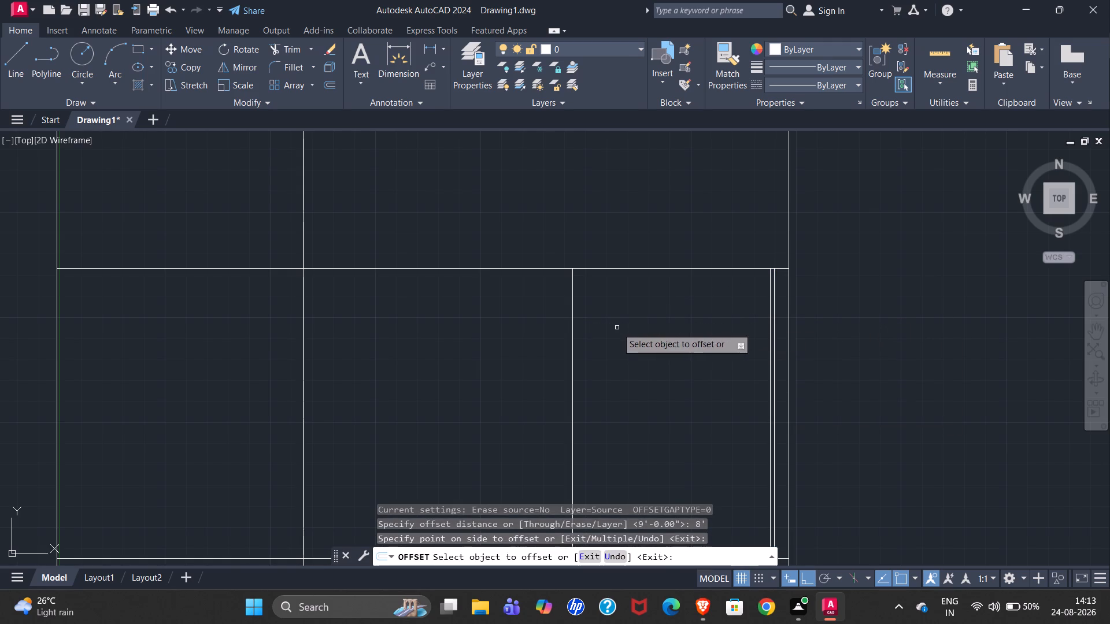
# Offset the new shutter line 2" inward, toward the existing side frame, to form the opposite side frame.
pyautogui.click(573, 321)
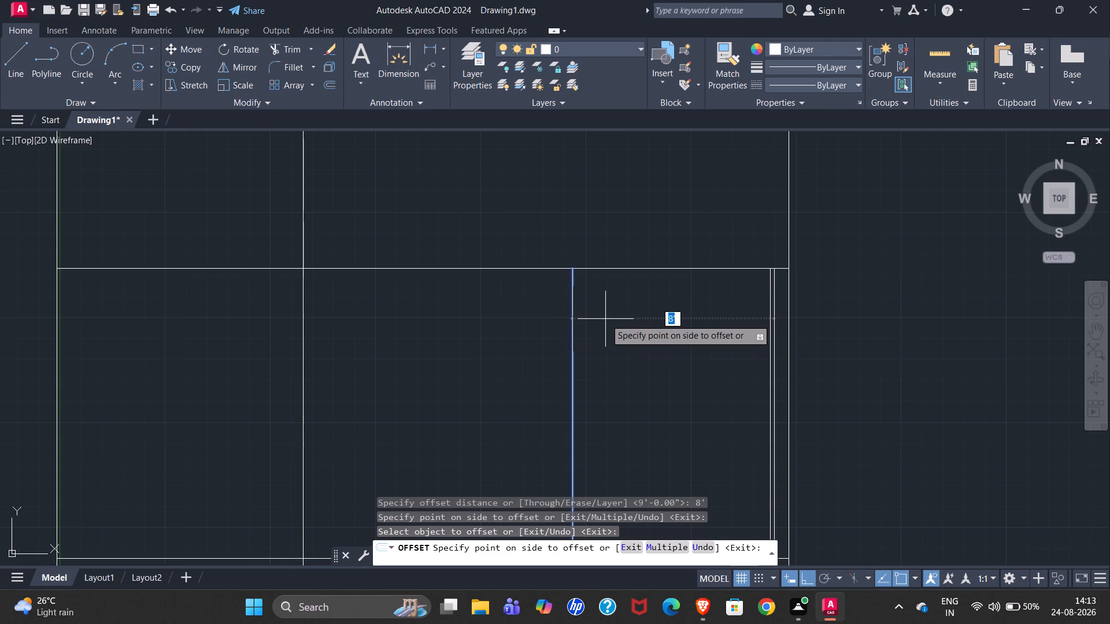
pyautogui.press('2')
pyautogui.hotkey('shift', '"')
pyautogui.press('Return')
pyautogui.scroll(-2, 494, 254)
pyautogui.scroll(2, 492, 397)
pyautogui.scroll(-1, 508, 387)
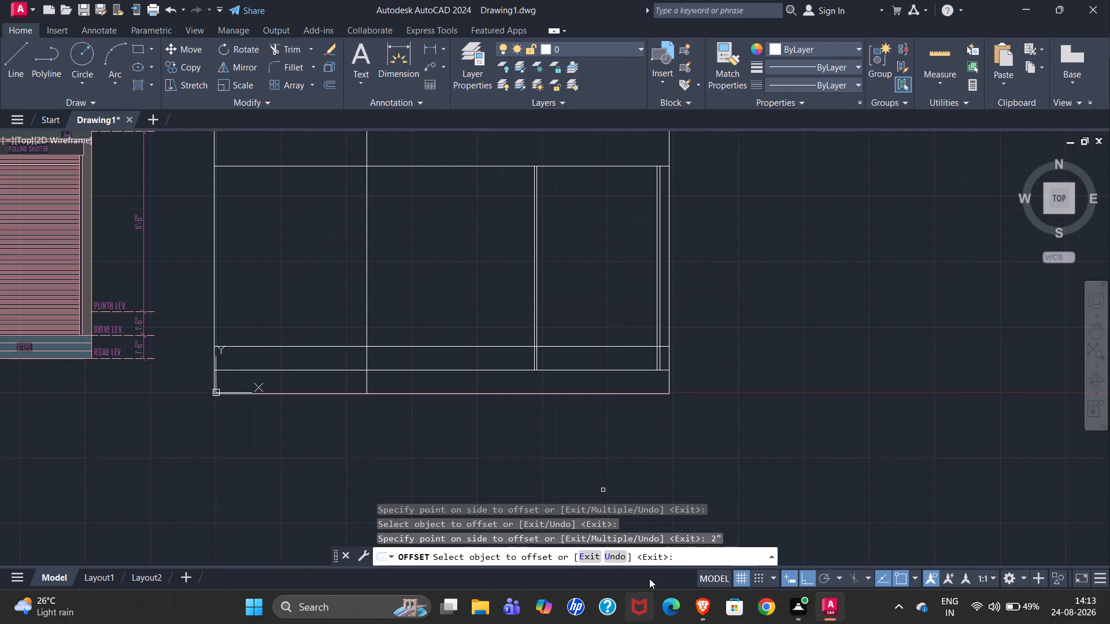
pyautogui.scroll(2, 560, 156)
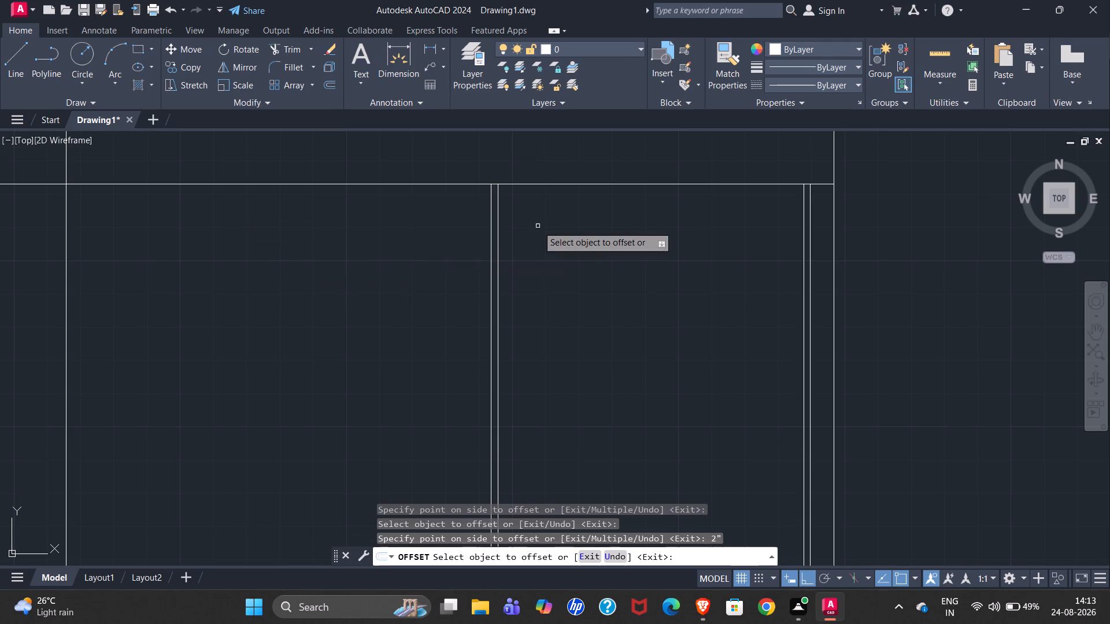
pyautogui.scroll(-2, 538, 226)
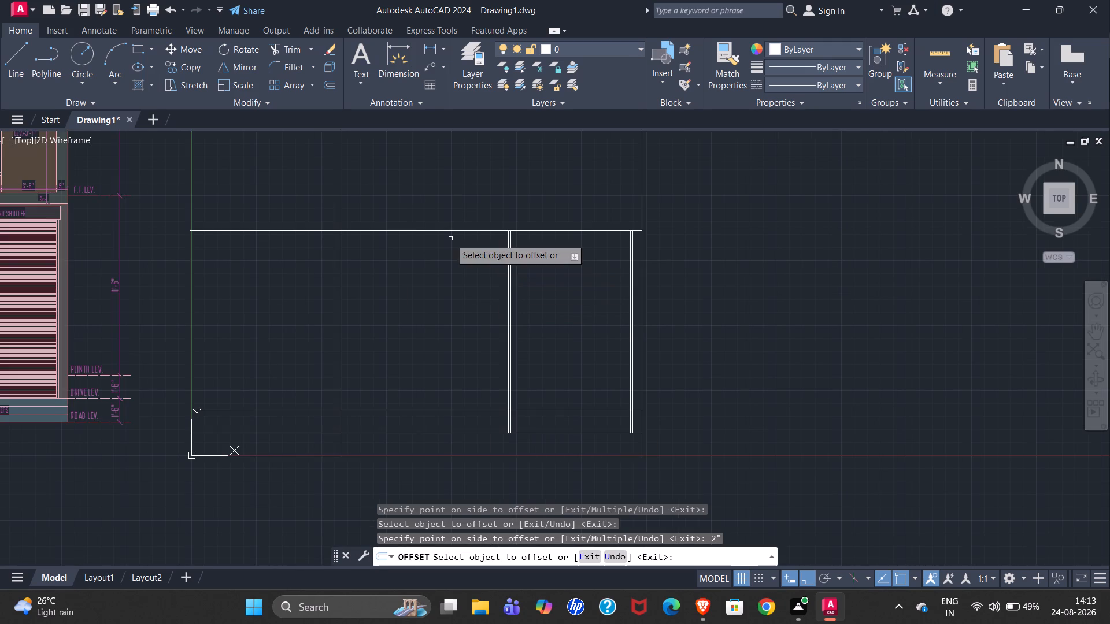
pyautogui.scroll(-1, 544, 314)
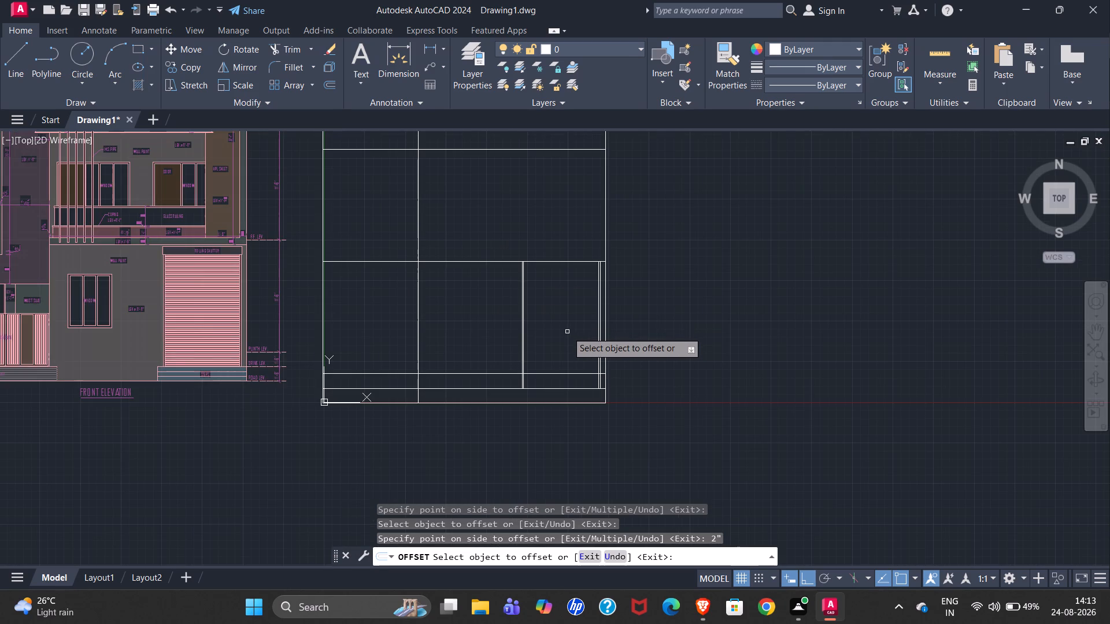
pyautogui.scroll(2, 519, 254)
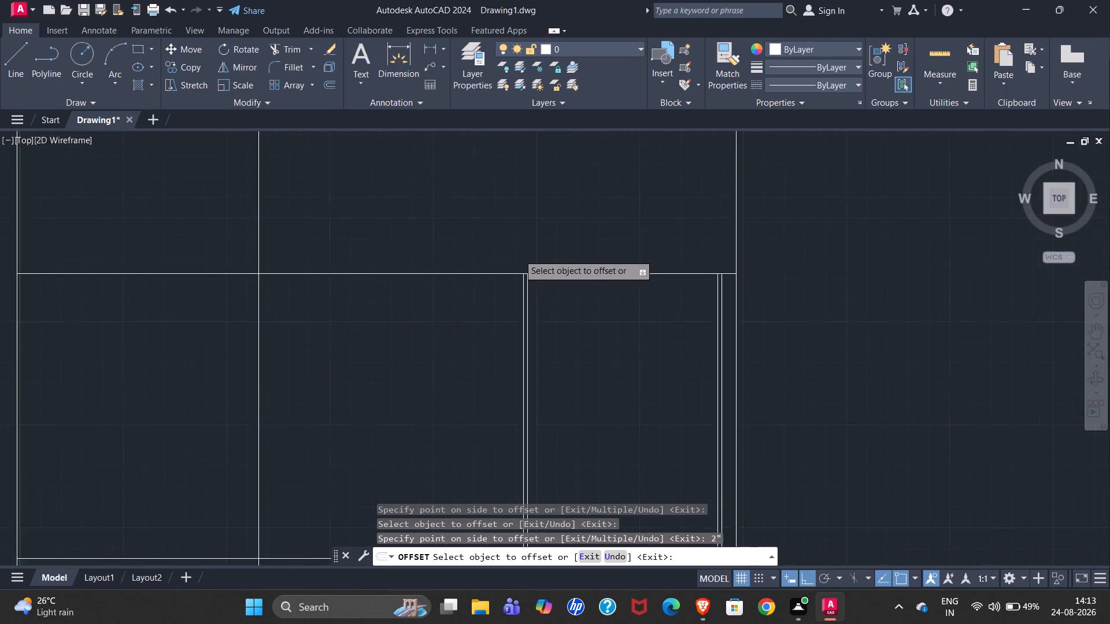
pyautogui.scroll(2, 519, 254)
pyautogui.scroll(-1, 480, 261)
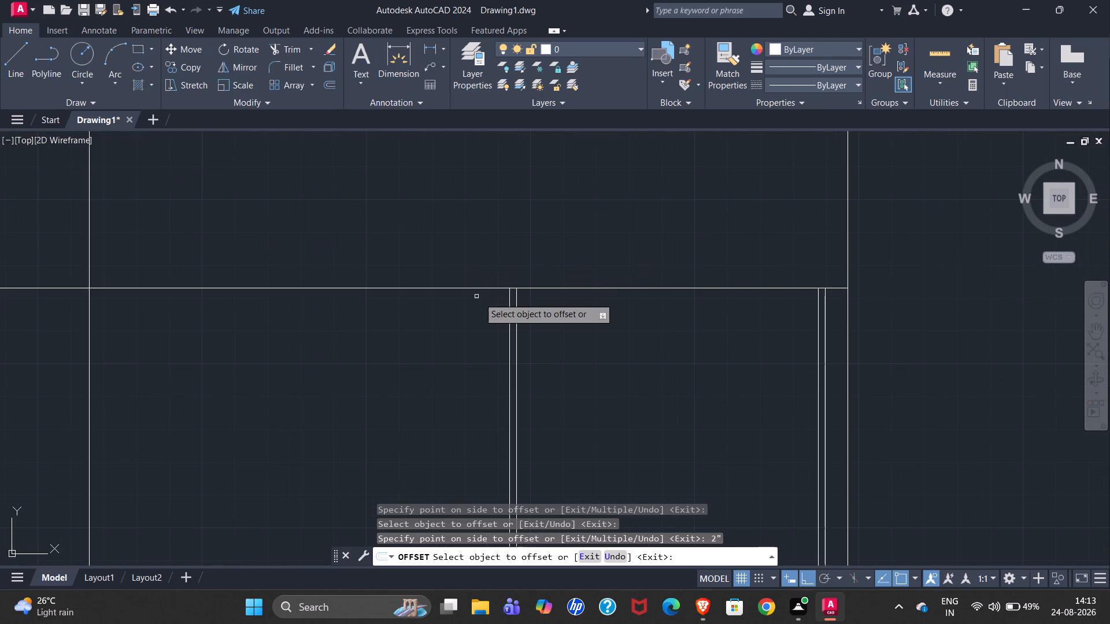
pyautogui.press('Escape')
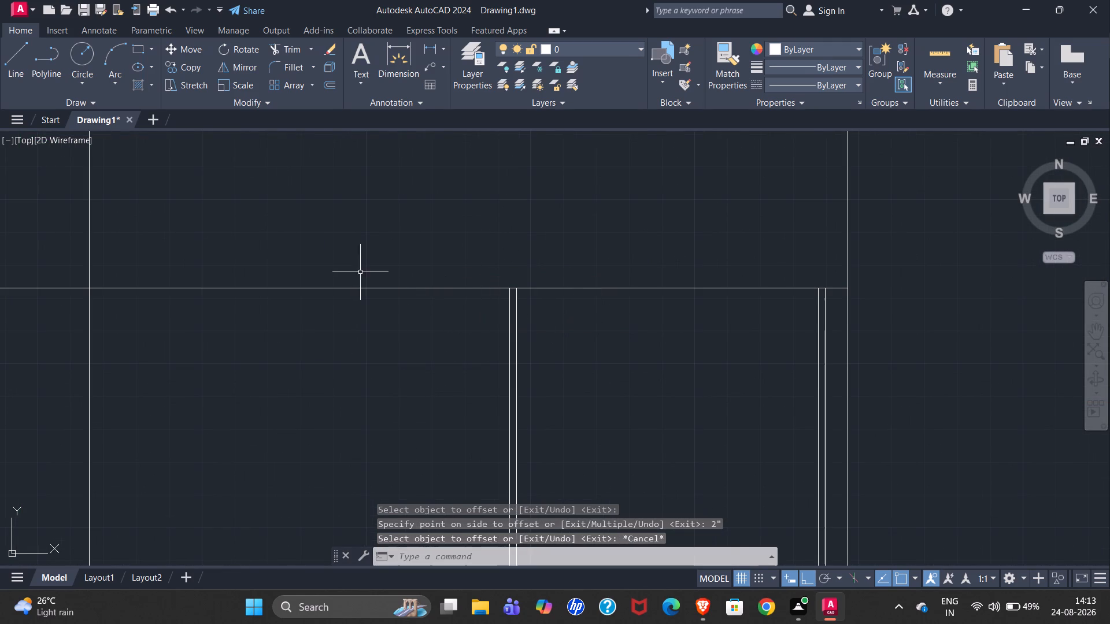
# Measure the height of the rolling shutter's top box in the reference elevation with a temporary line along its side.
pyautogui.scroll(-3, 571, 258)
pyautogui.scroll(5, 199, 262)
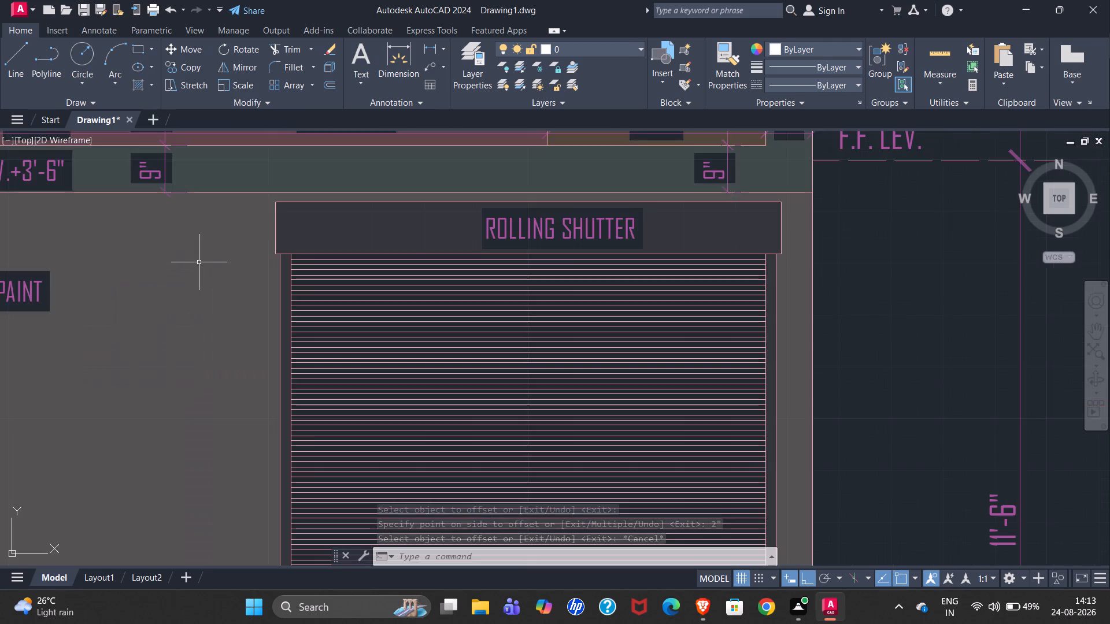
pyautogui.click(21, 52)
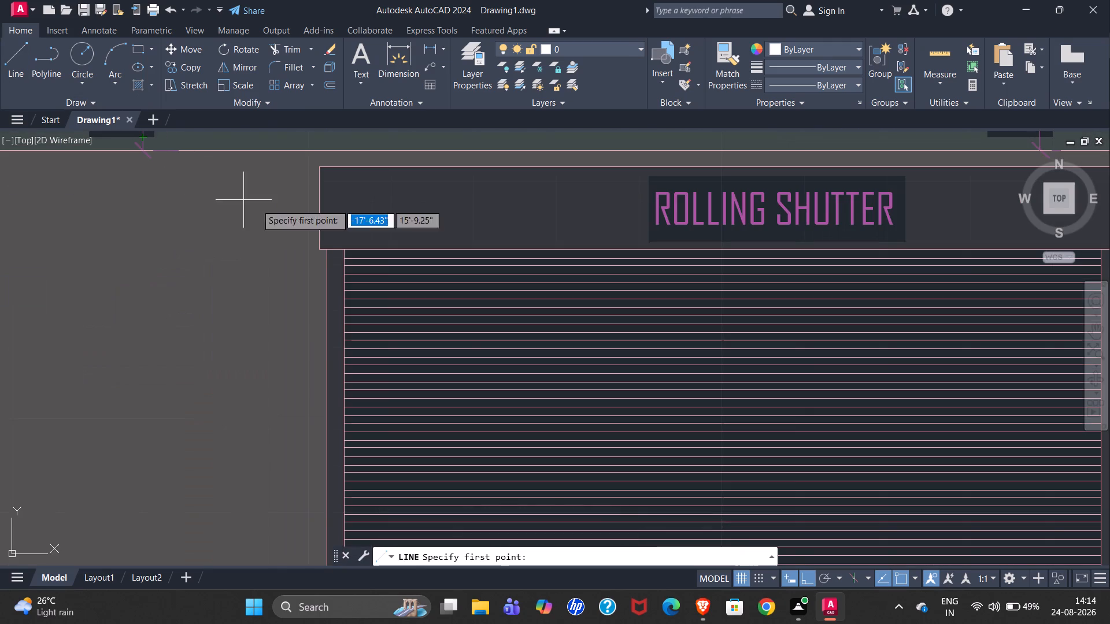
pyautogui.click(321, 166)
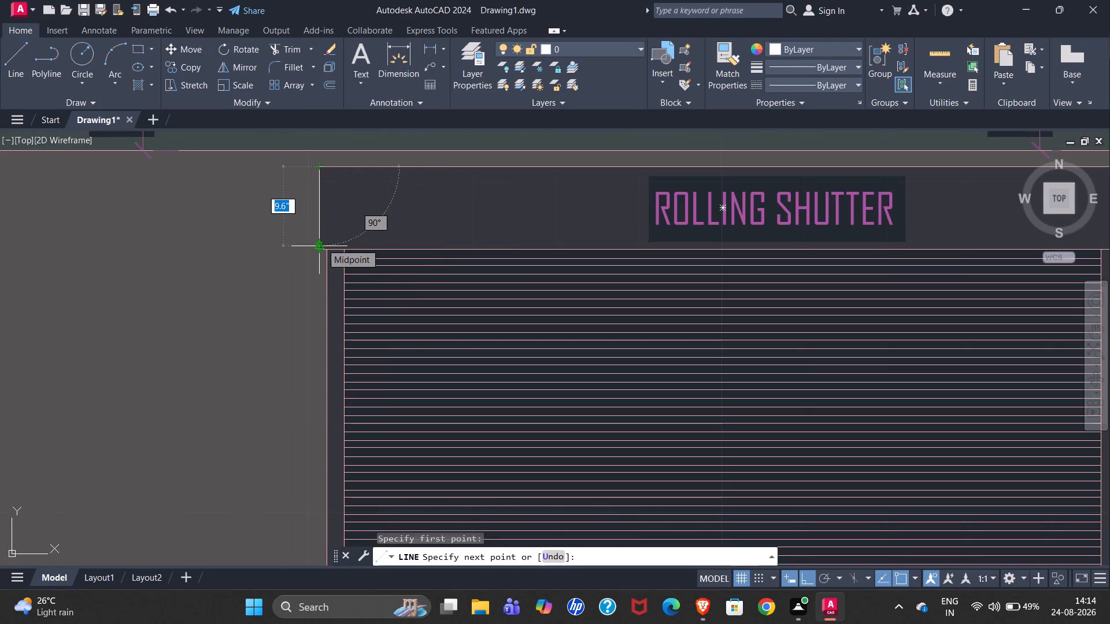
pyautogui.scroll(5, 319, 251)
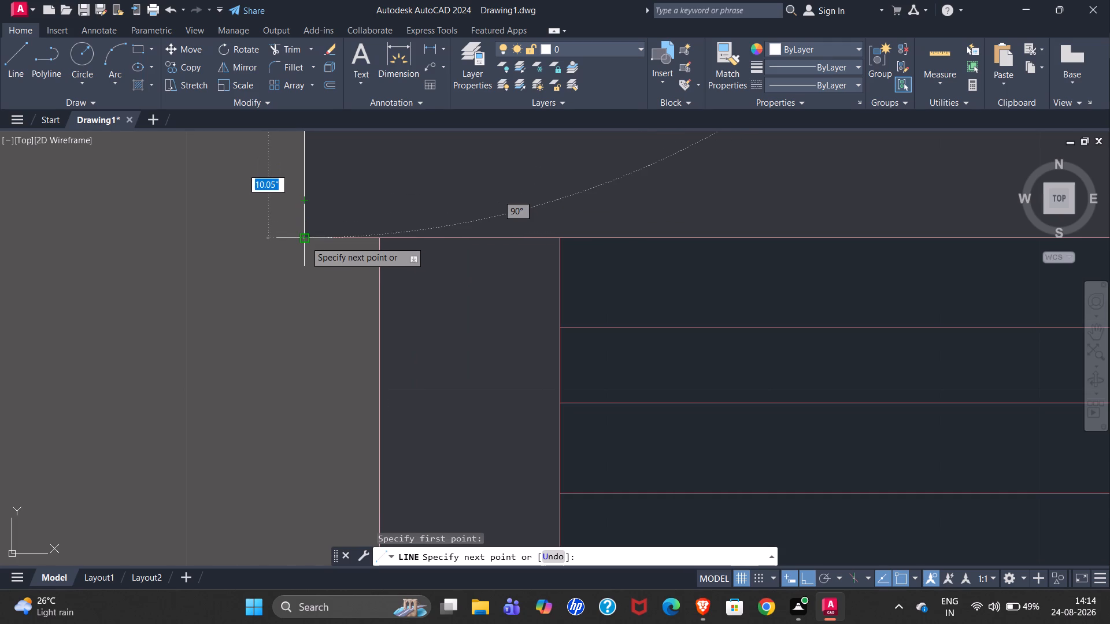
pyautogui.scroll(-6, 250, 299)
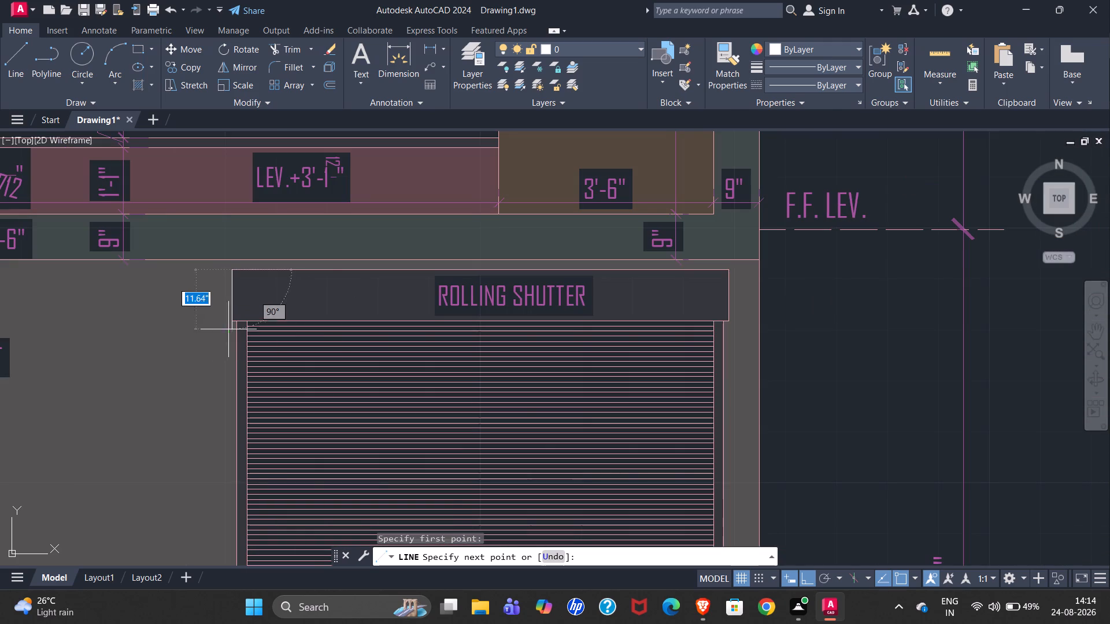
pyautogui.press('Escape')
# Draw an 8' by 10" rectangle for the shutter's top box, starting 2" below the floor line on the left frame's outer line.
pyautogui.scroll(-1, 0, 312)
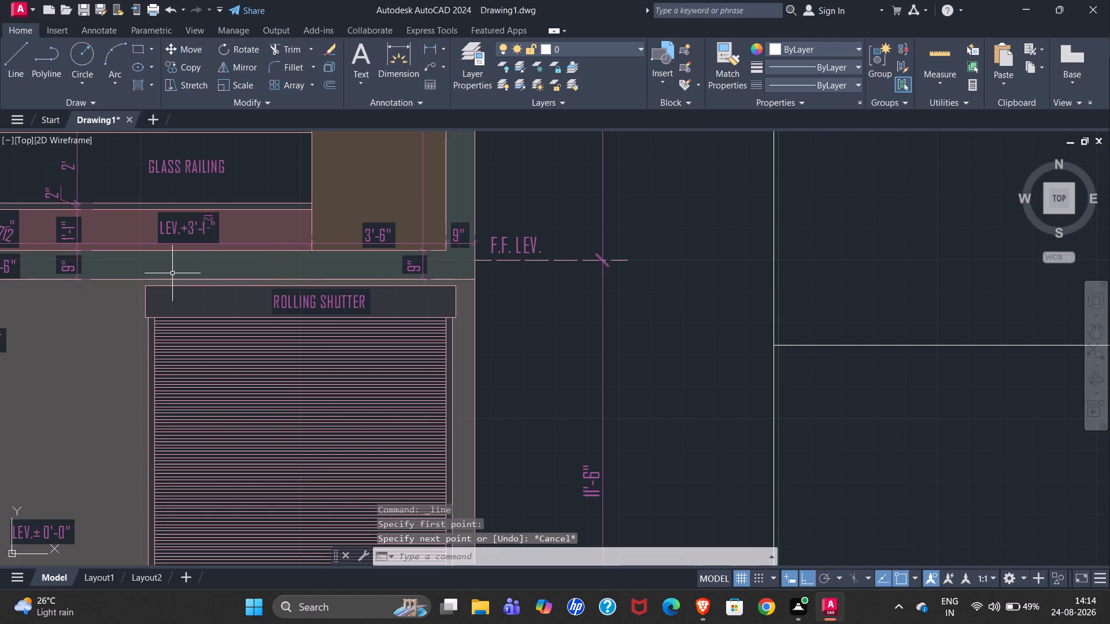
pyautogui.scroll(1, 79, 283)
pyautogui.scroll(-1, 53, 276)
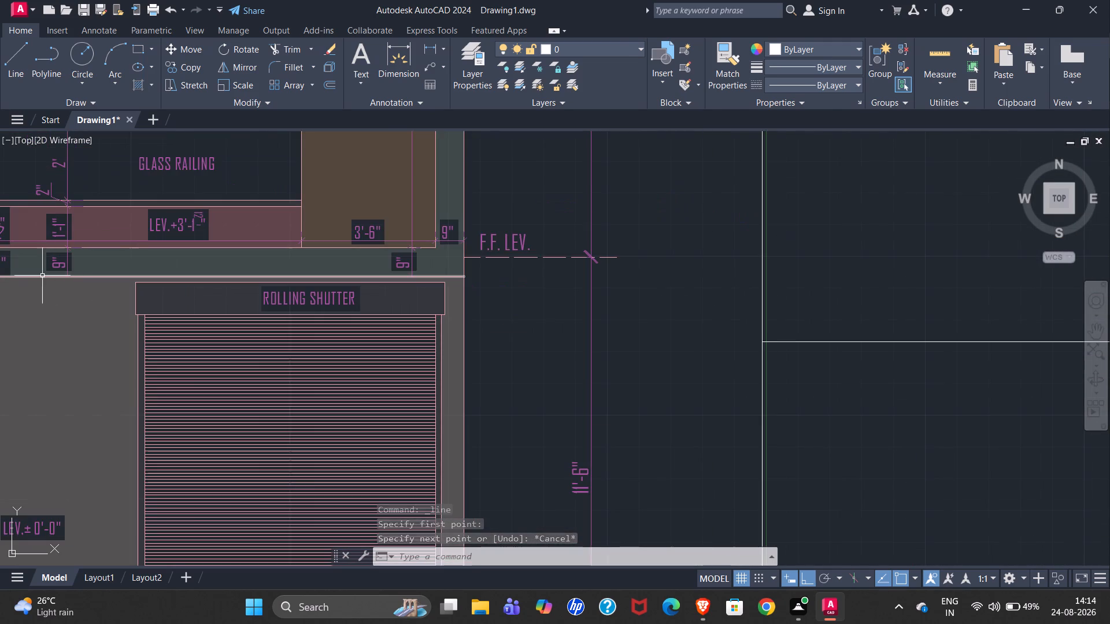
pyautogui.scroll(-3, 0, 284)
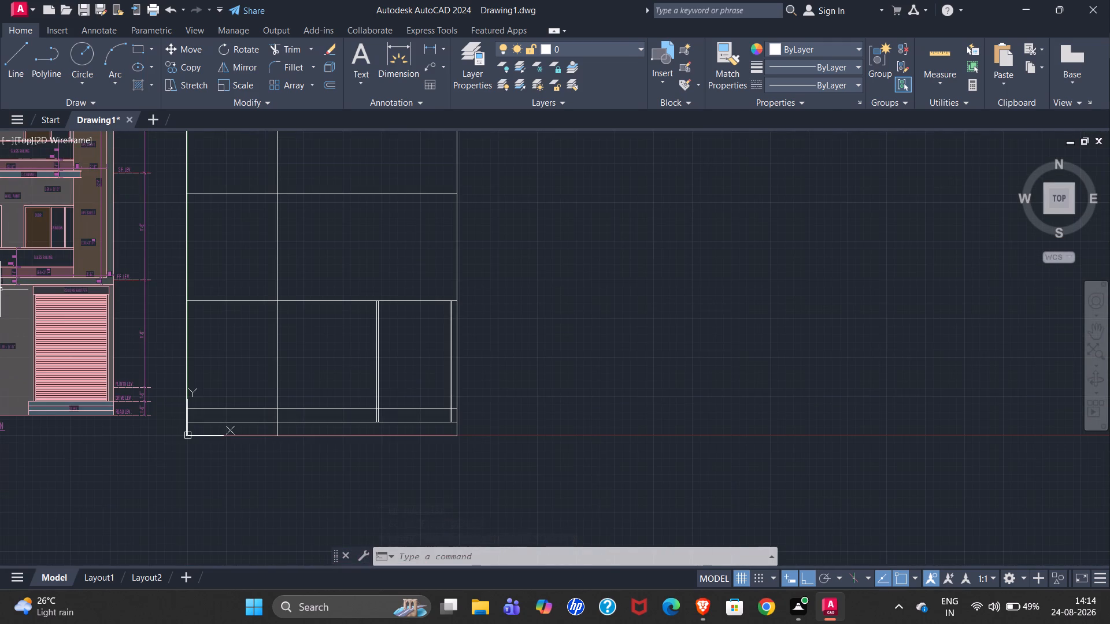
pyautogui.scroll(-1, 0, 289)
pyautogui.scroll(4, 222, 315)
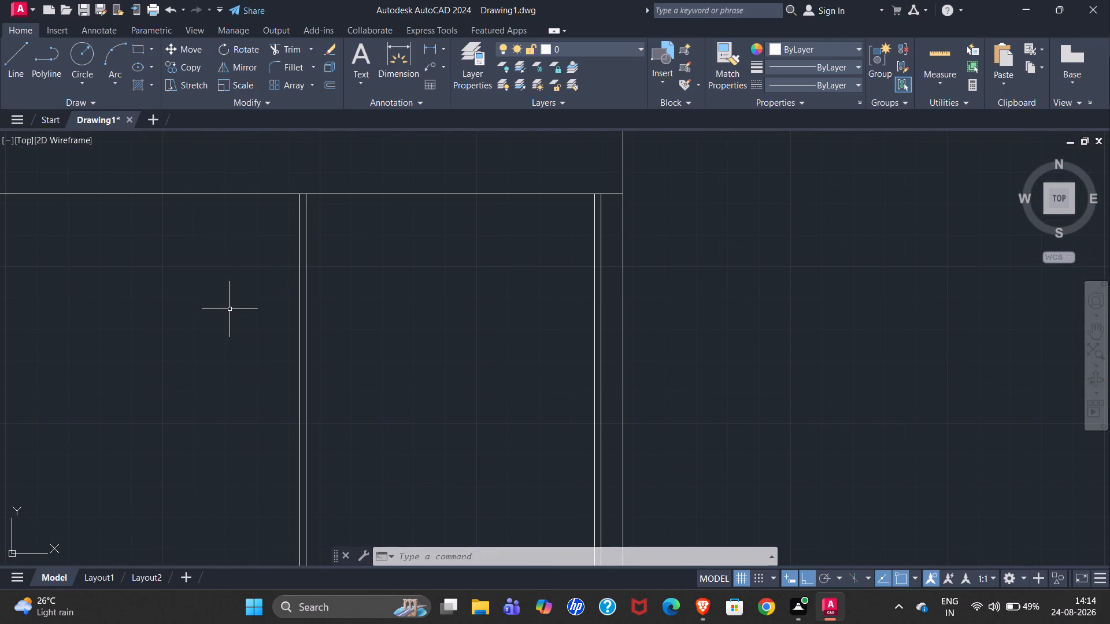
pyautogui.scroll(2, 303, 192)
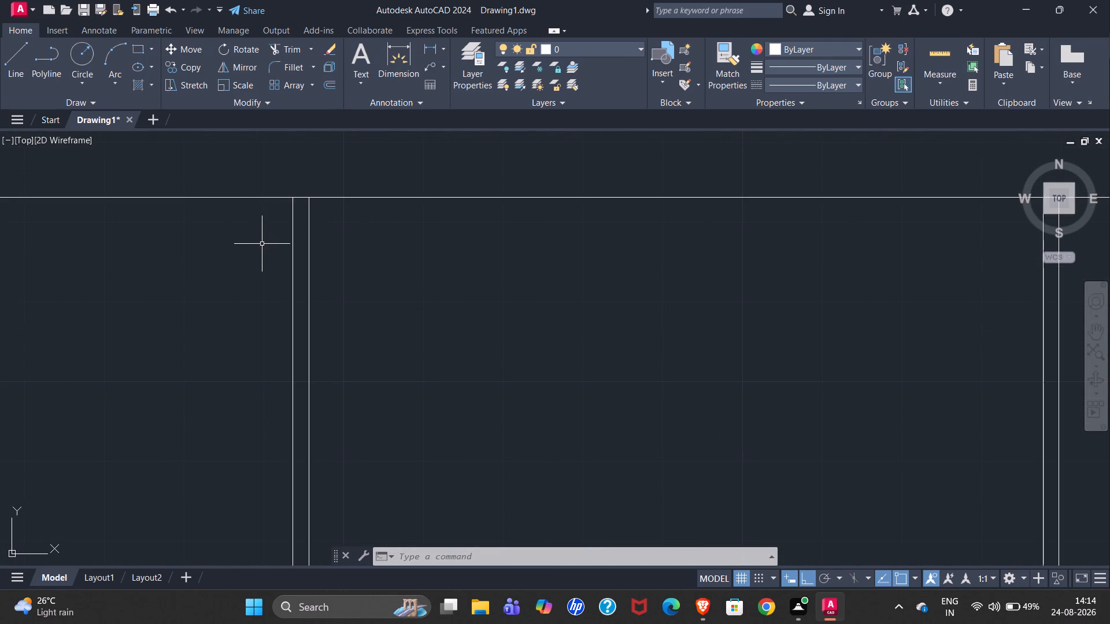
pyautogui.click(135, 53)
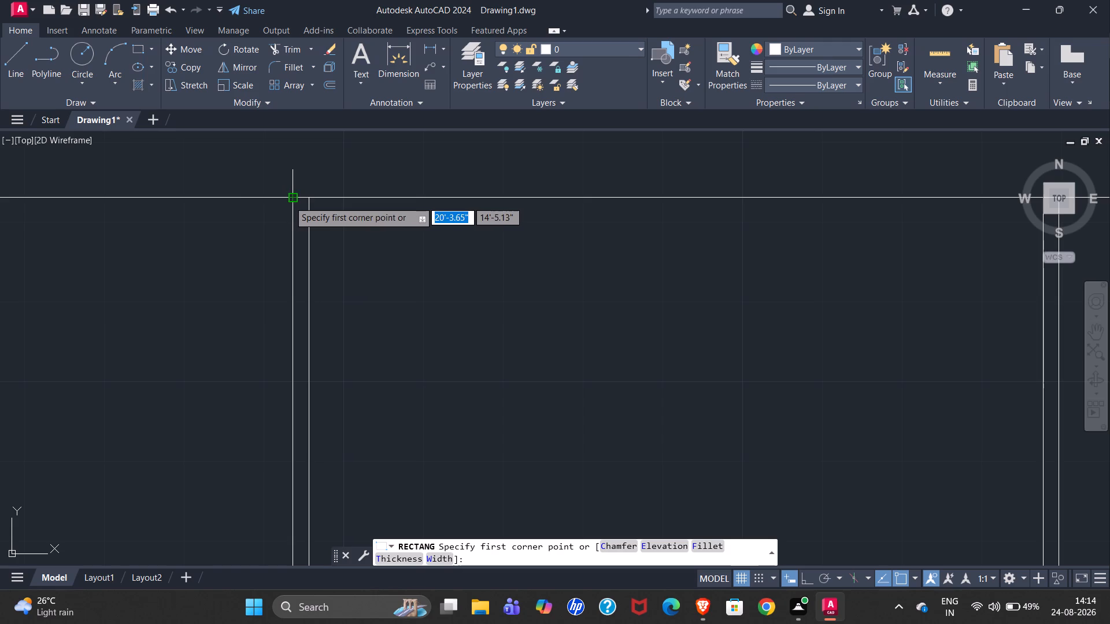
pyautogui.write('TK')
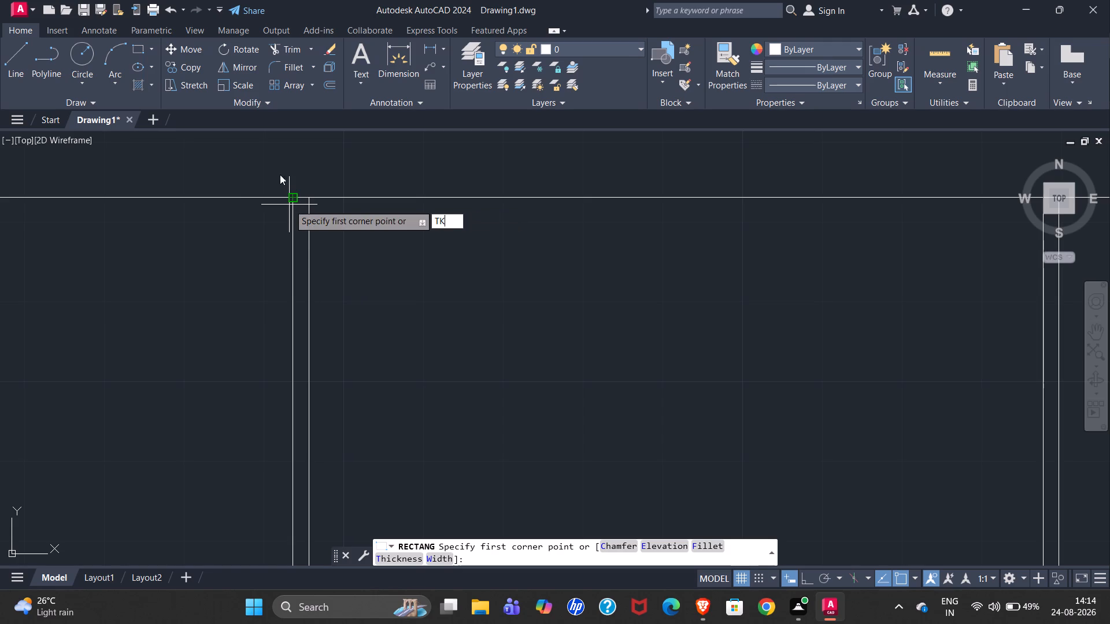
pyautogui.press('Return')
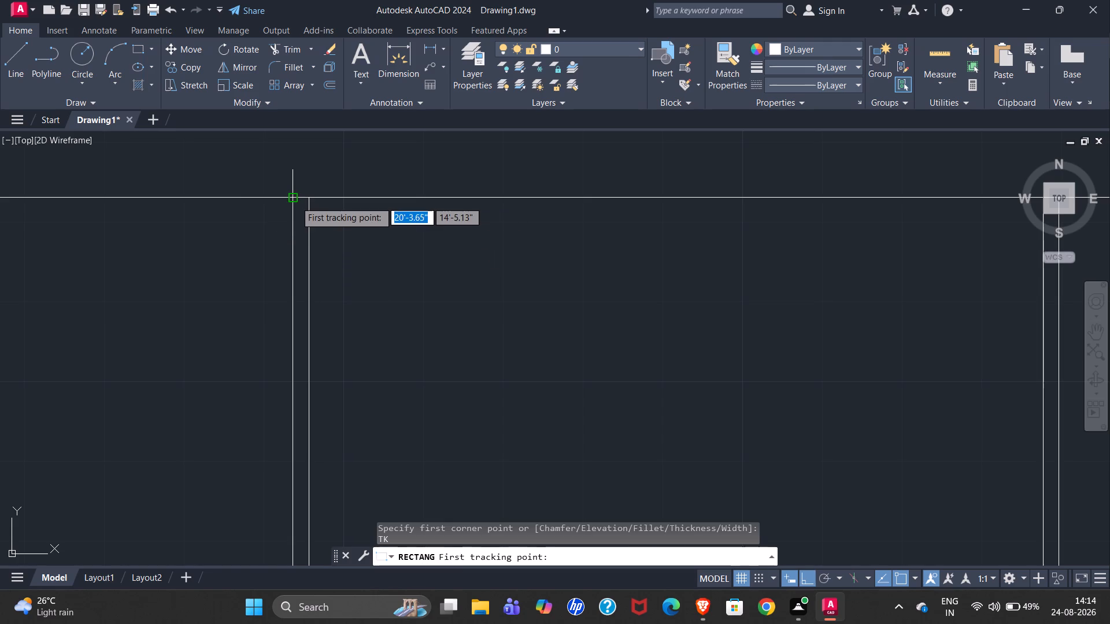
pyautogui.click(295, 199)
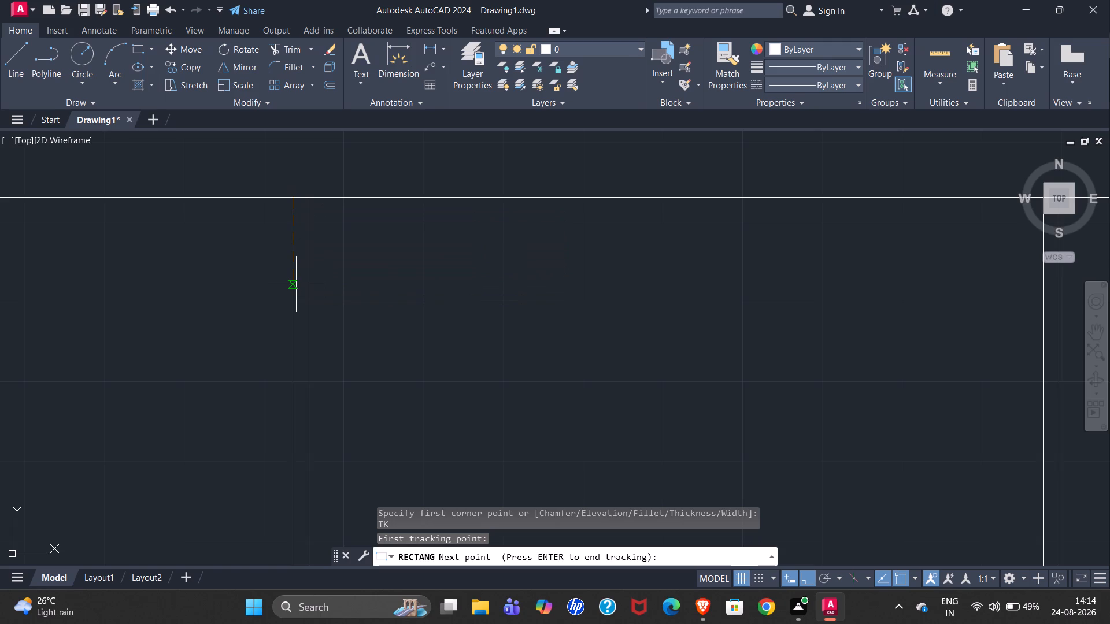
pyautogui.press('2')
pyautogui.hotkey('shift', '"')
pyautogui.press('Return')
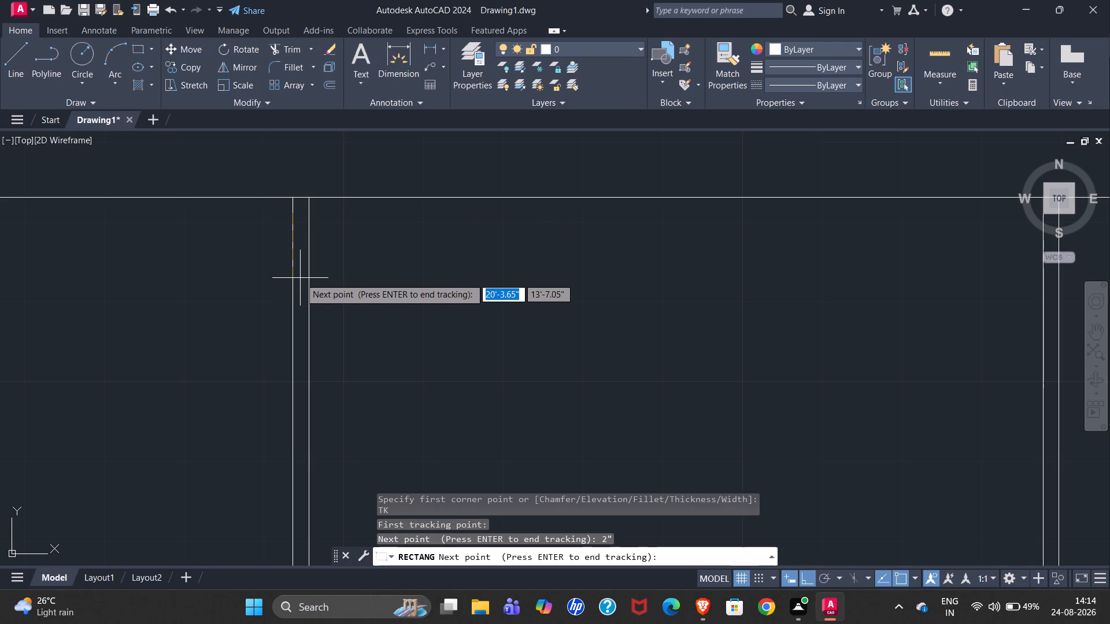
pyautogui.press('Return')
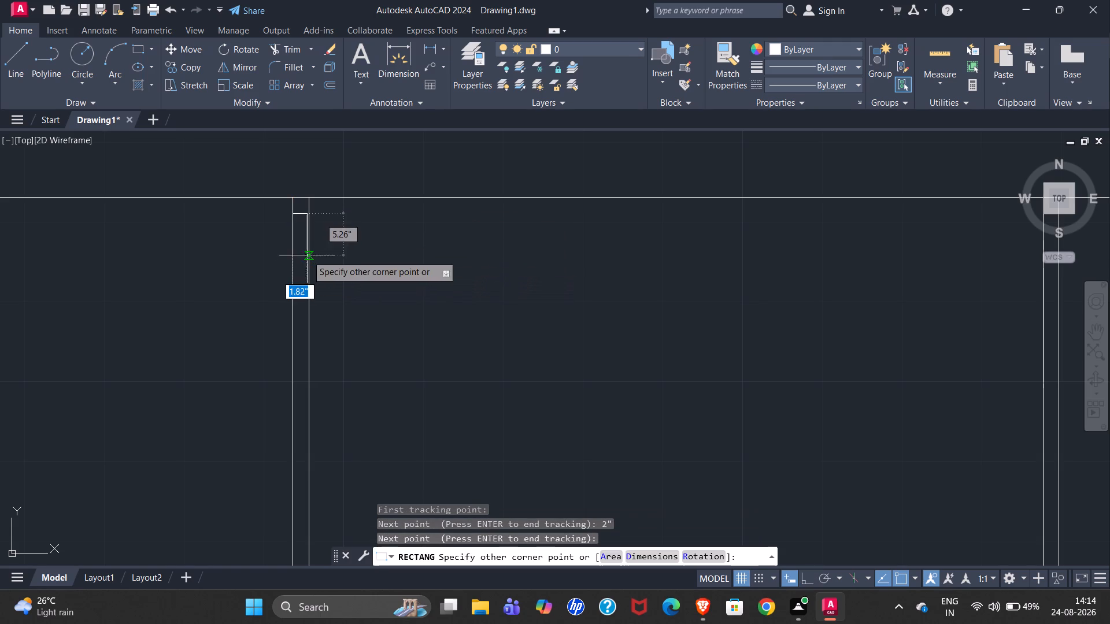
pyautogui.scroll(-1, 68, 314)
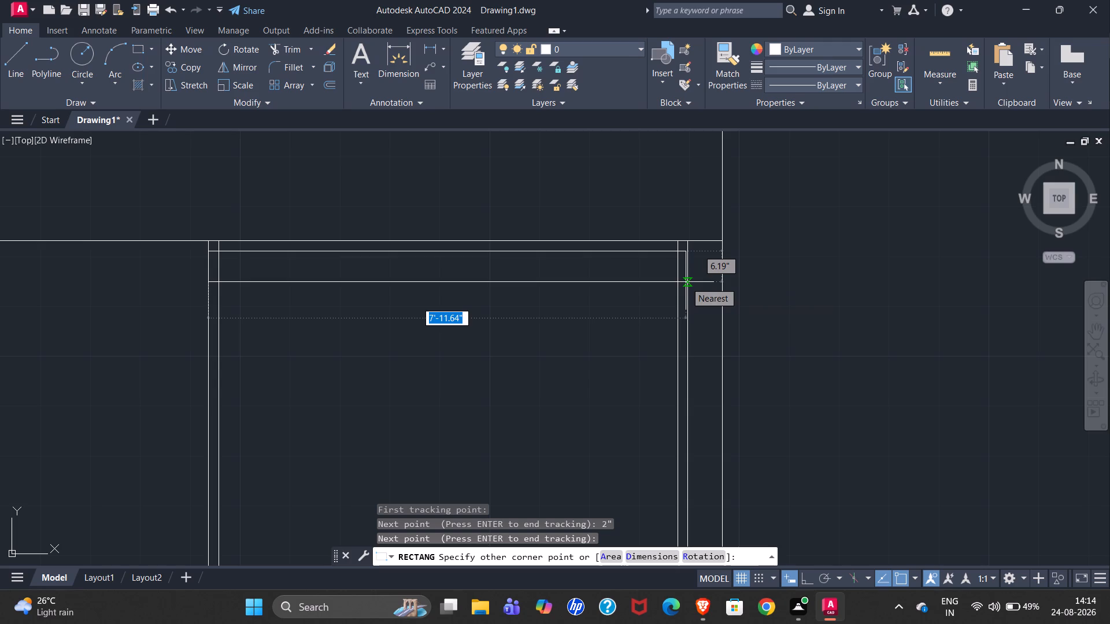
pyautogui.write("8'")
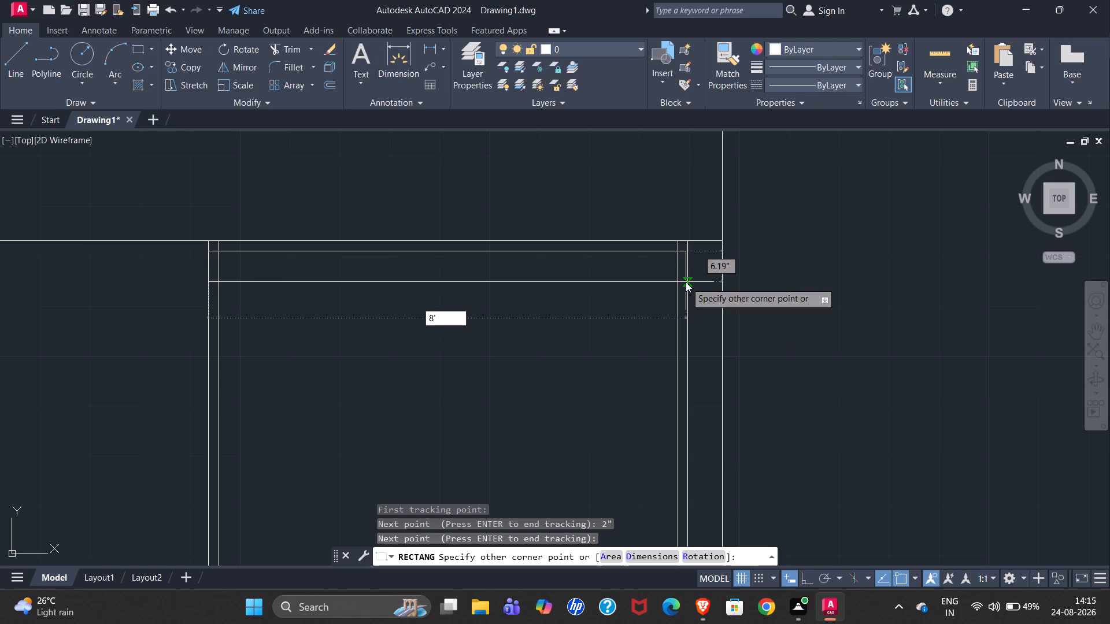
pyautogui.press('Tab')
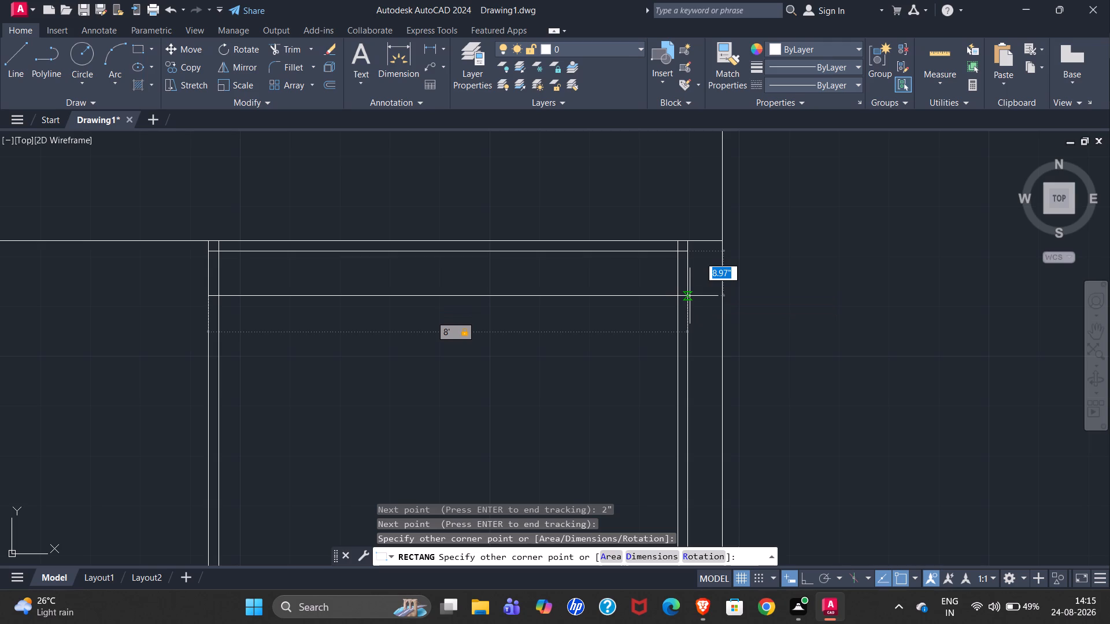
pyautogui.write('10"')
pyautogui.press('Return')
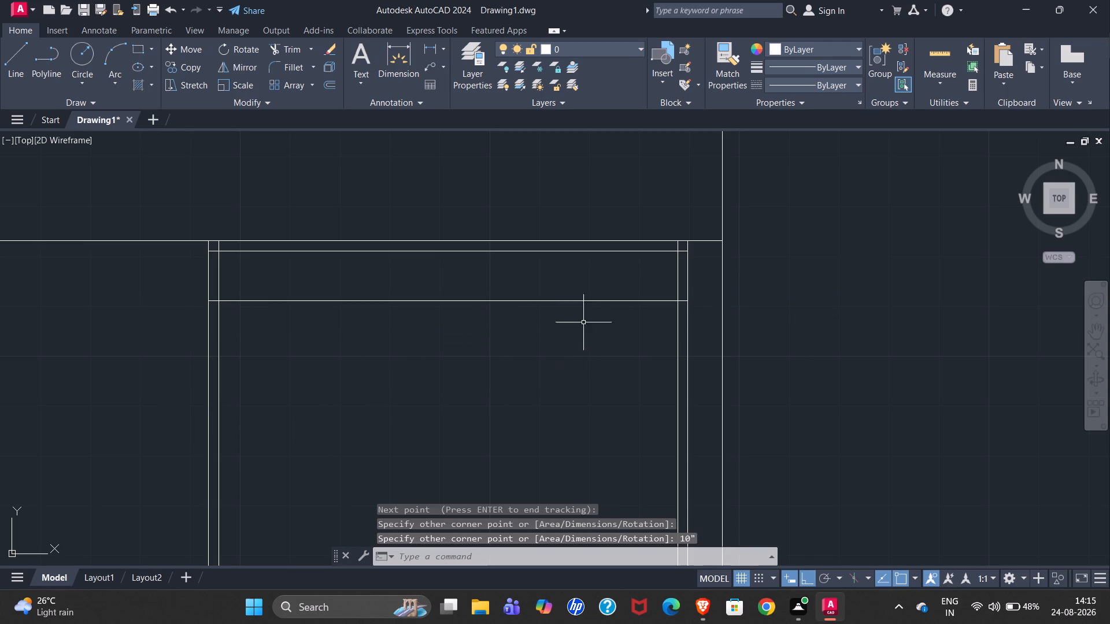
# Trim the side frame lines that run above and through the rolling shutter's top box.
pyautogui.write('TR')
pyautogui.press('Return')
pyautogui.scroll(5, 227, 236)
pyautogui.moveTo(1, 343); pyautogui.dragTo(242, 368)
pyautogui.scroll(-5, 84, 389)
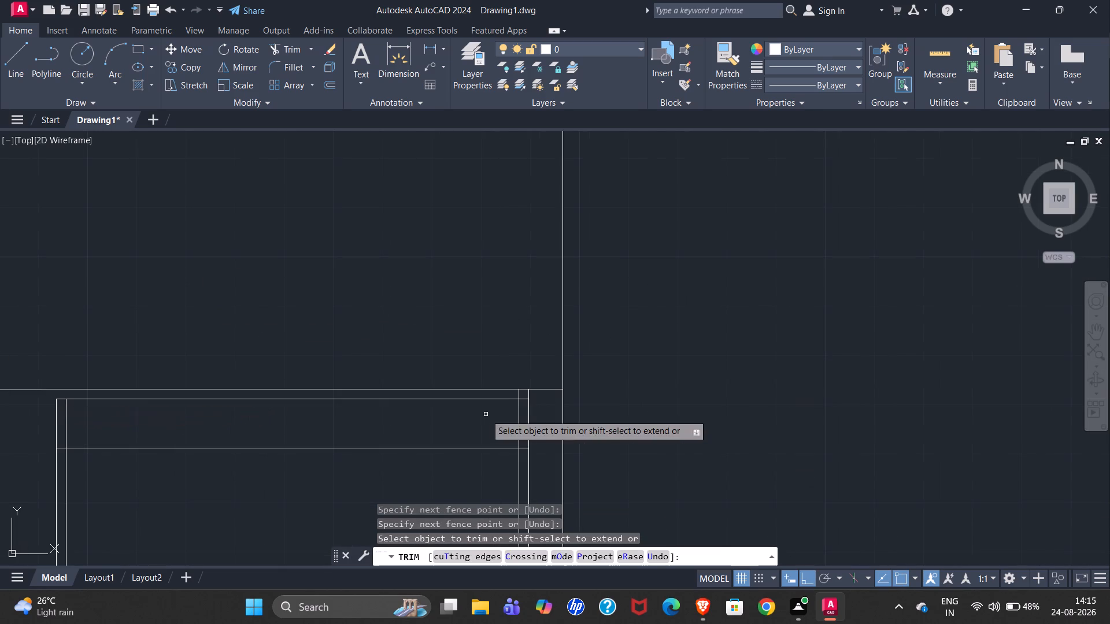
pyautogui.scroll(6, 519, 376)
pyautogui.scroll(-4, 537, 318)
pyautogui.scroll(5, 536, 352)
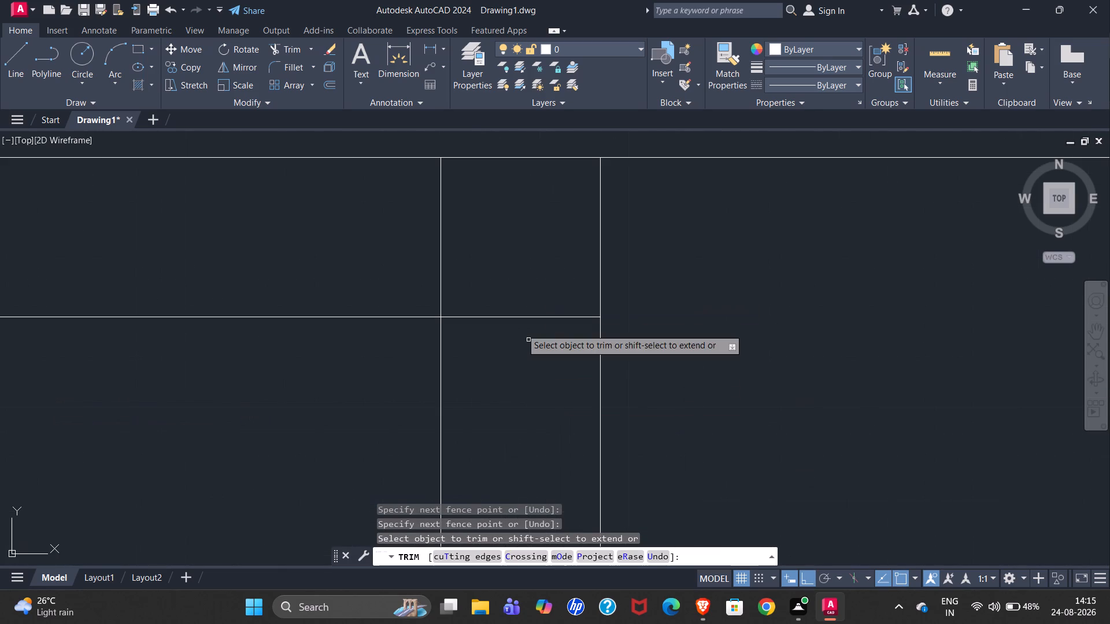
pyautogui.moveTo(417, 262); pyautogui.dragTo(742, 250)
pyautogui.scroll(-4, 745, 254)
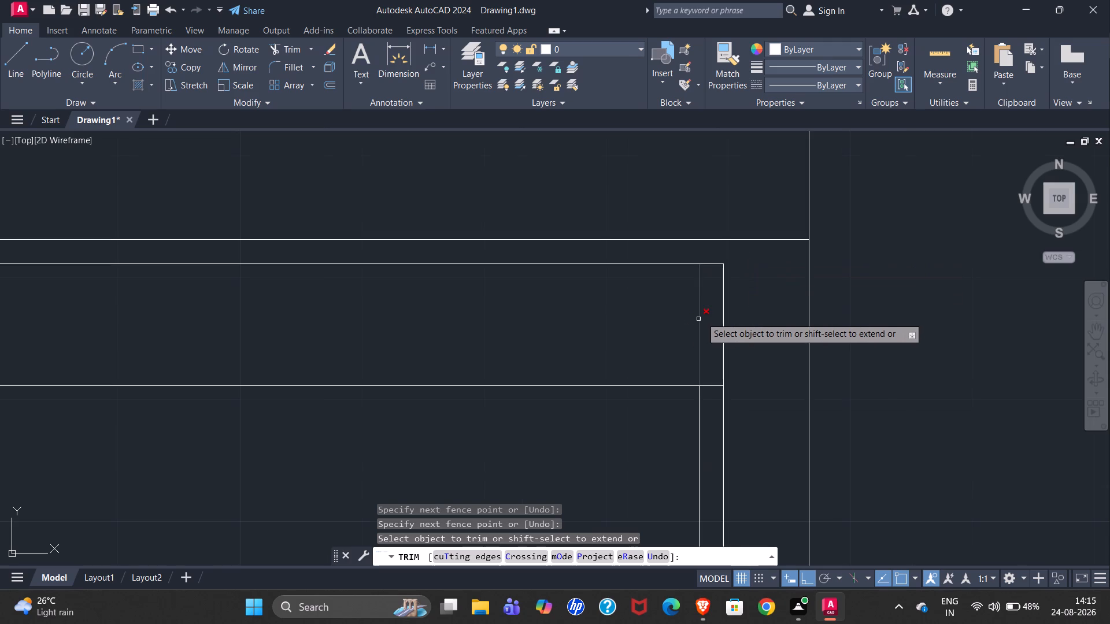
pyautogui.click(701, 317)
pyautogui.scroll(-3, 764, 291)
pyautogui.scroll(3, 479, 300)
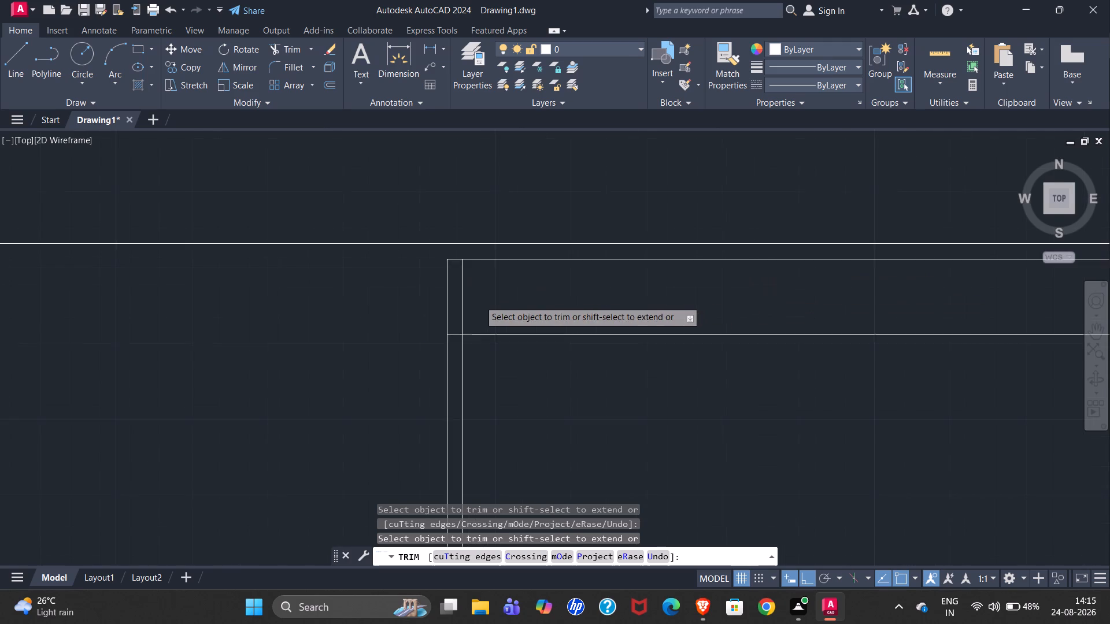
pyautogui.scroll(1, 479, 300)
pyautogui.click(431, 295)
pyautogui.scroll(-1, 450, 313)
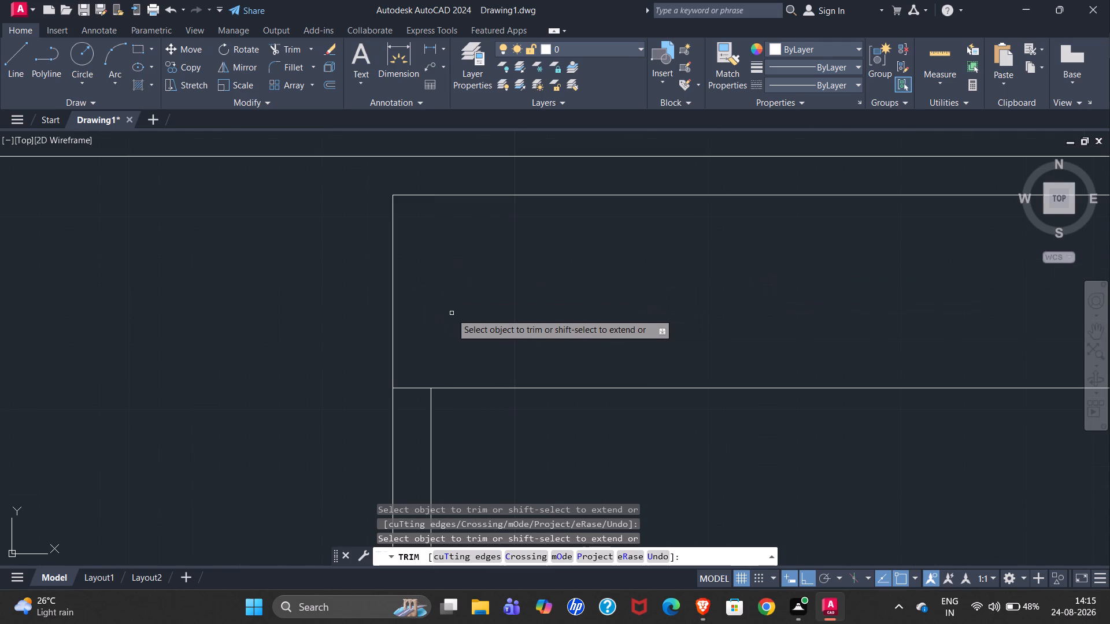
pyautogui.press('Escape')
# Stretch the top box's left edge 0.5" outward past the side frame.
pyautogui.scroll(-2, 103, 267)
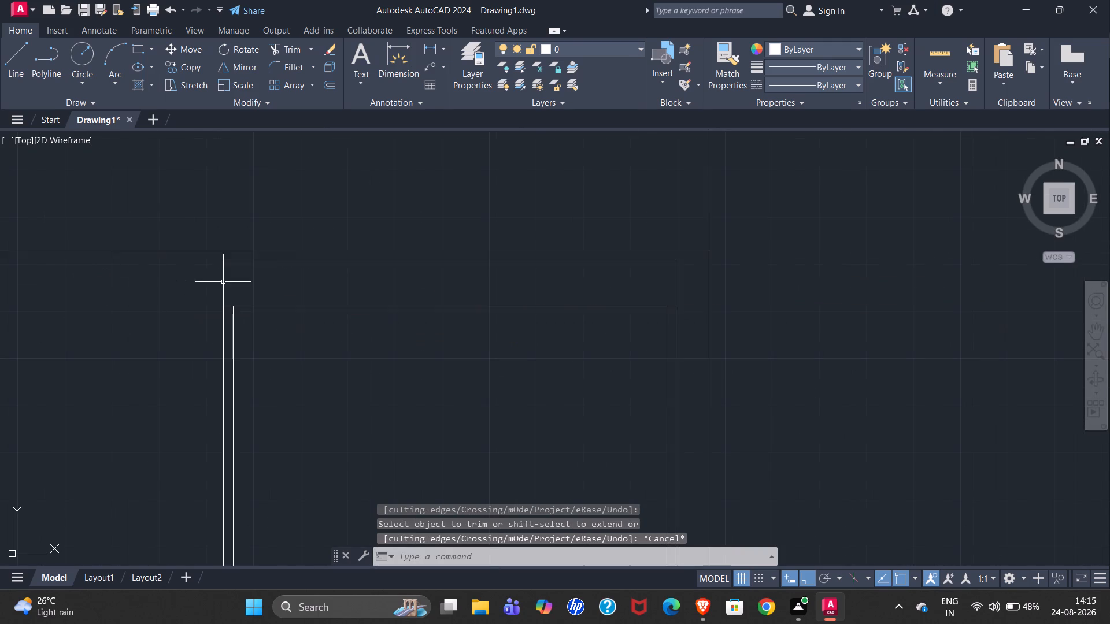
pyautogui.click(222, 277)
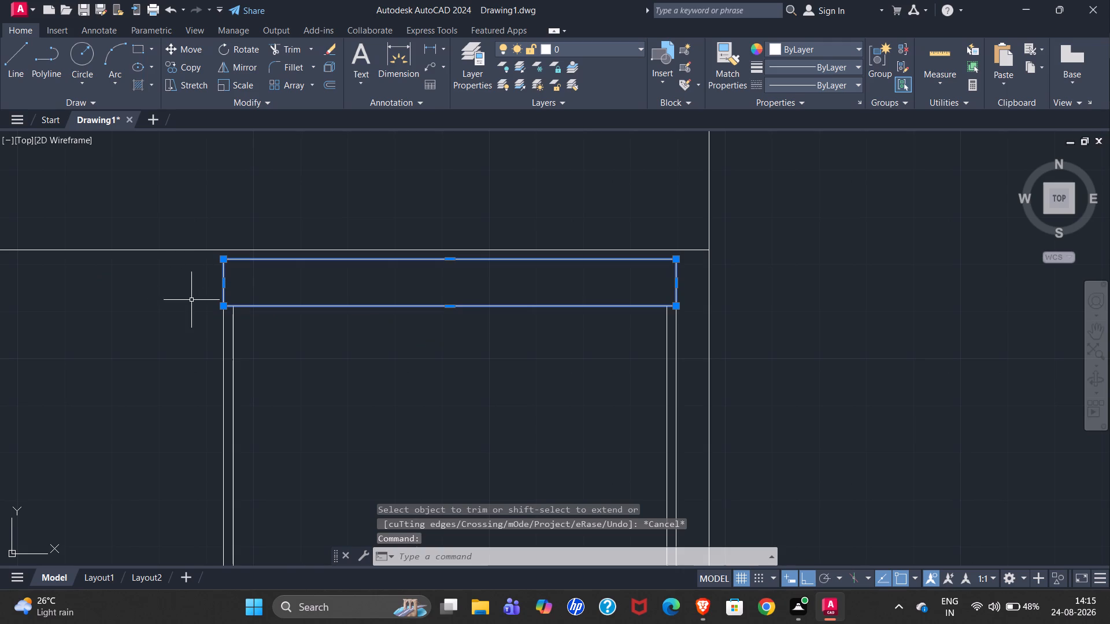
pyautogui.scroll(2, 213, 292)
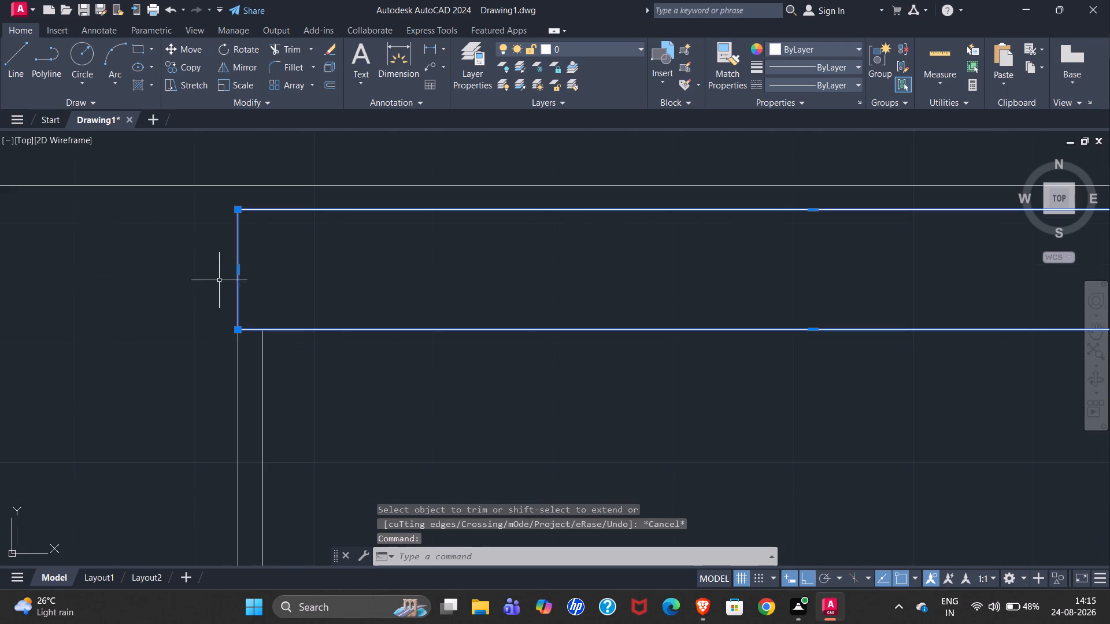
pyautogui.moveTo(237, 269); pyautogui.dragTo(229, 268)
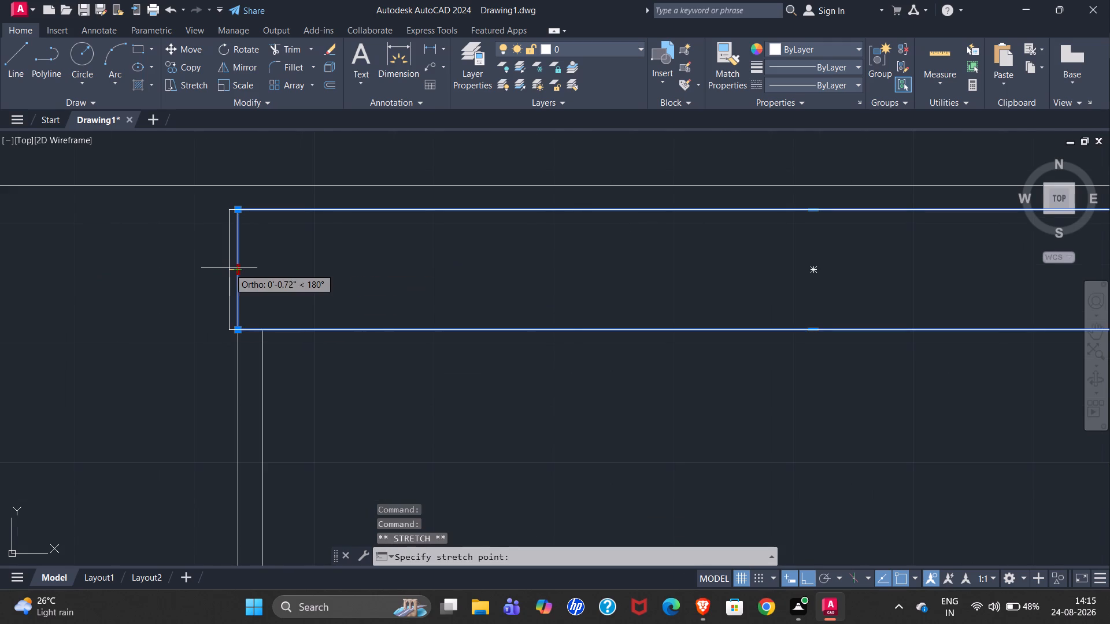
pyautogui.moveTo(229, 268); pyautogui.dragTo(227, 268)
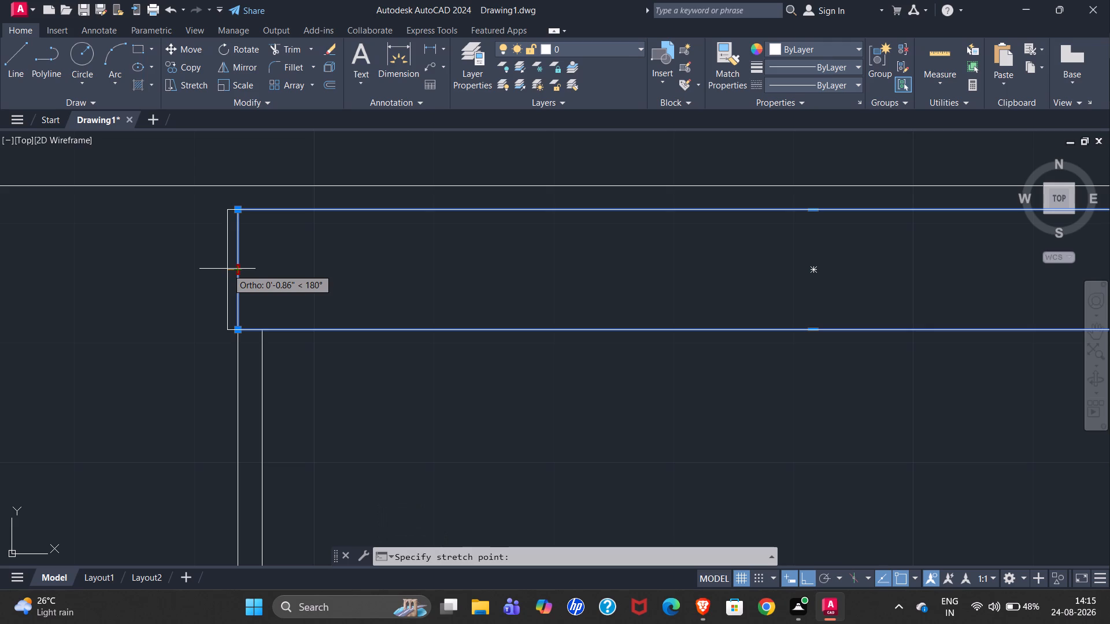
pyautogui.write('0.')
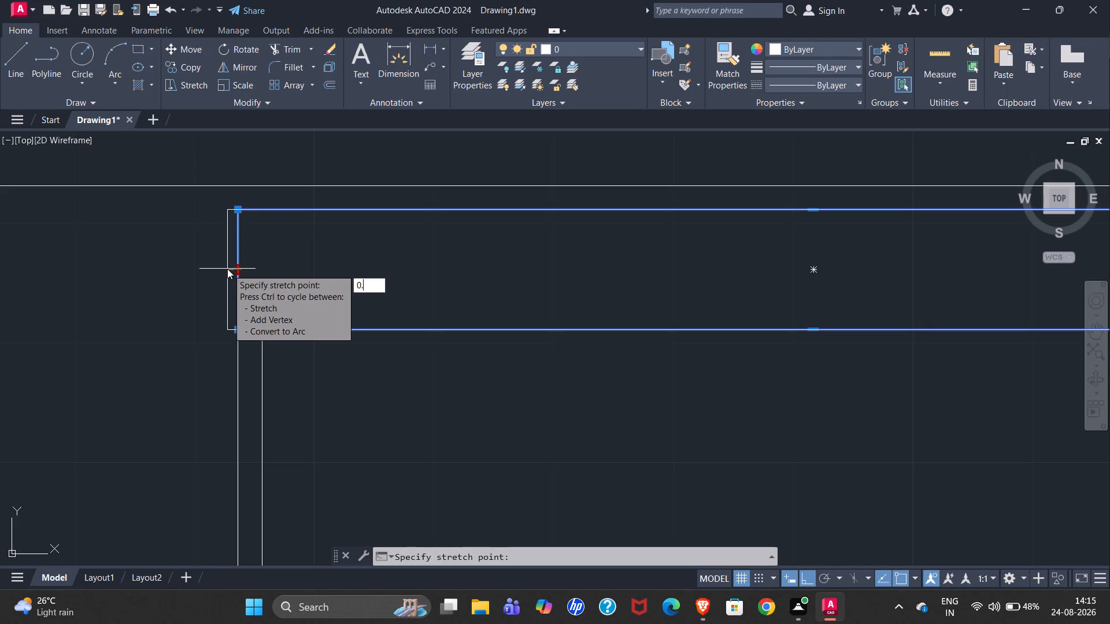
pyautogui.write('5"')
pyautogui.press('Return')
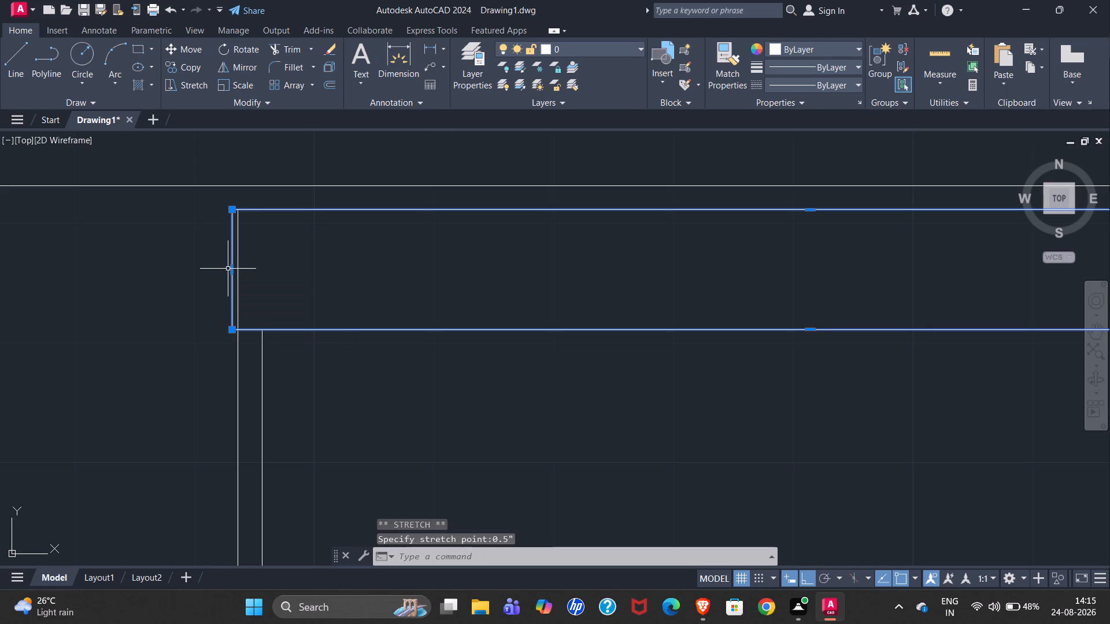
# Stretch the top box's right edge 0.5" outward past the opposite side frame.
pyautogui.scroll(-2, 29, 256)
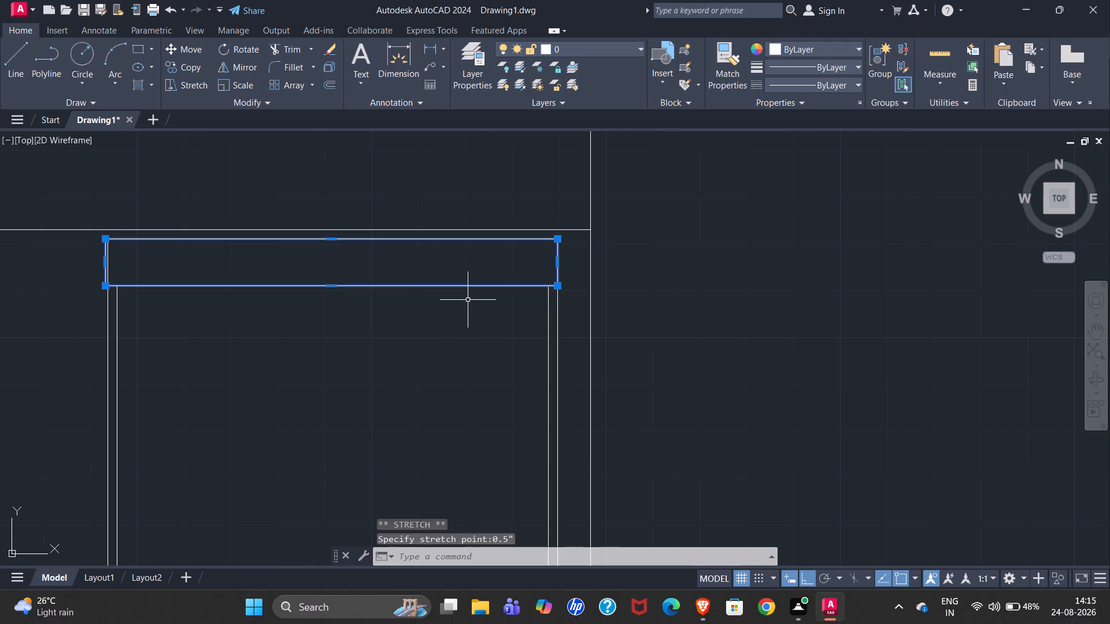
pyautogui.scroll(3, 547, 278)
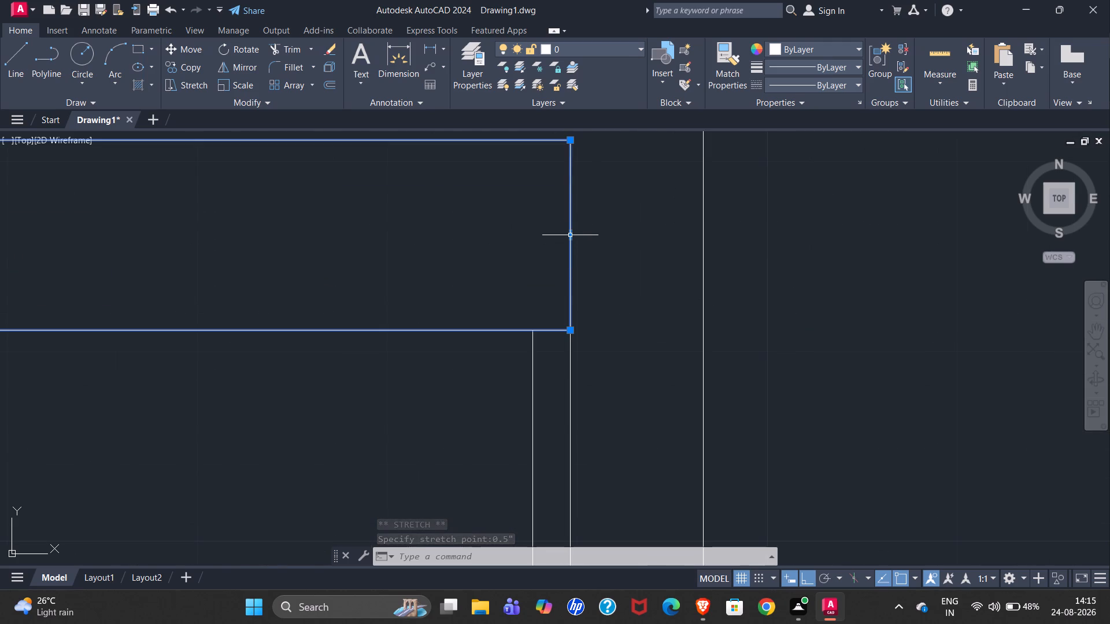
pyautogui.moveTo(571, 236); pyautogui.dragTo(591, 237)
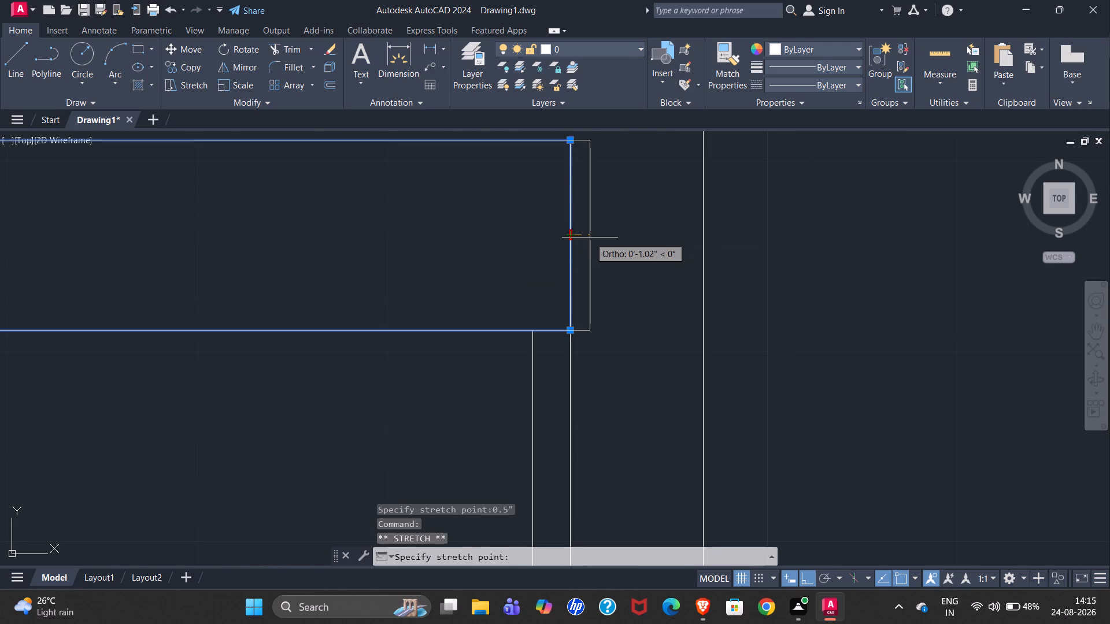
pyautogui.write('0.5')
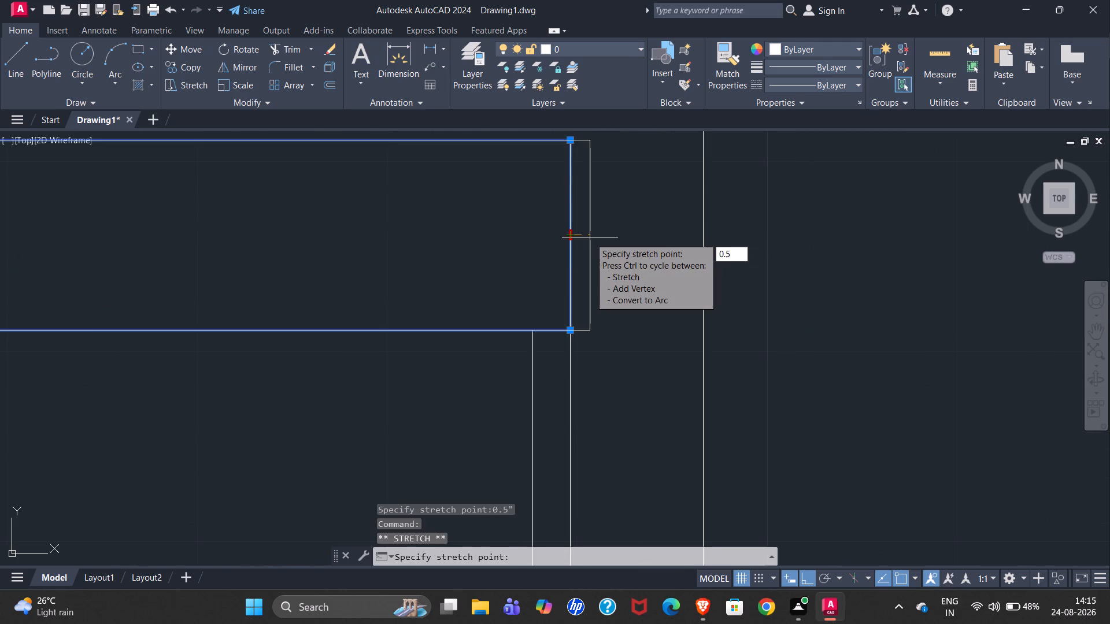
pyautogui.hotkey('shift', '"')
pyautogui.press('Return')
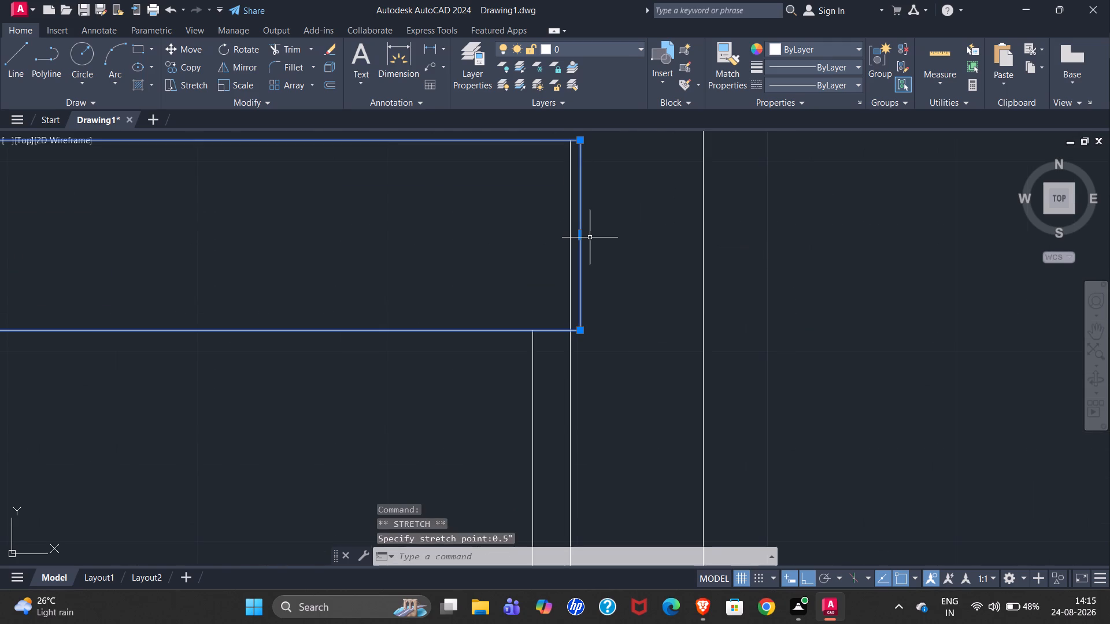
# Trim the side frame lines that run inside both ends of the rolling shutter's top box.
pyautogui.write('TR')
pyautogui.press('Return')
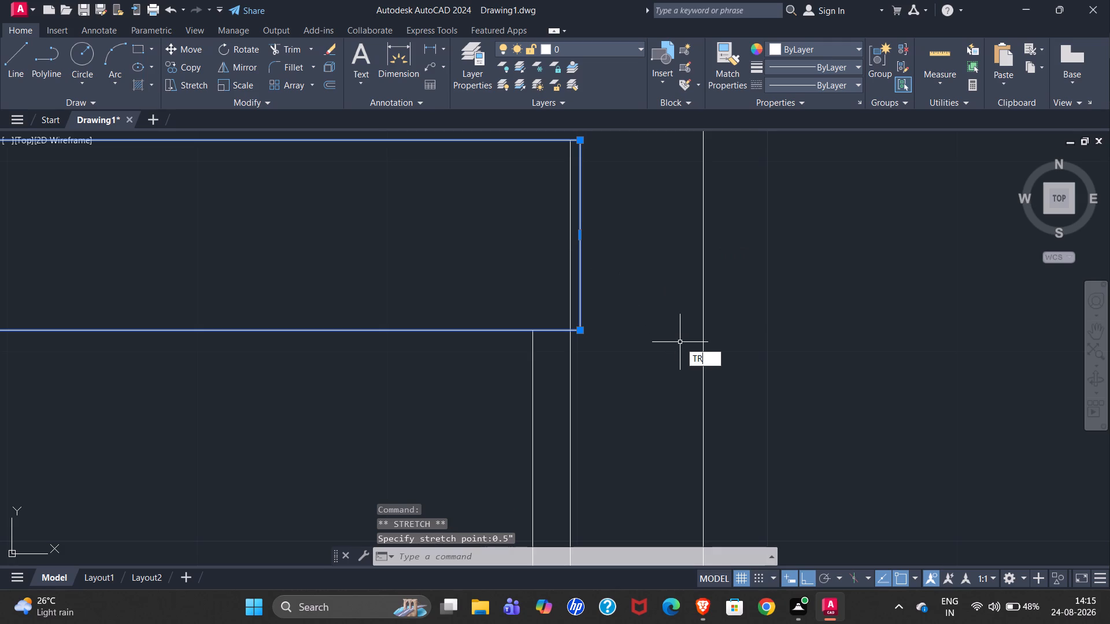
pyautogui.click(569, 248)
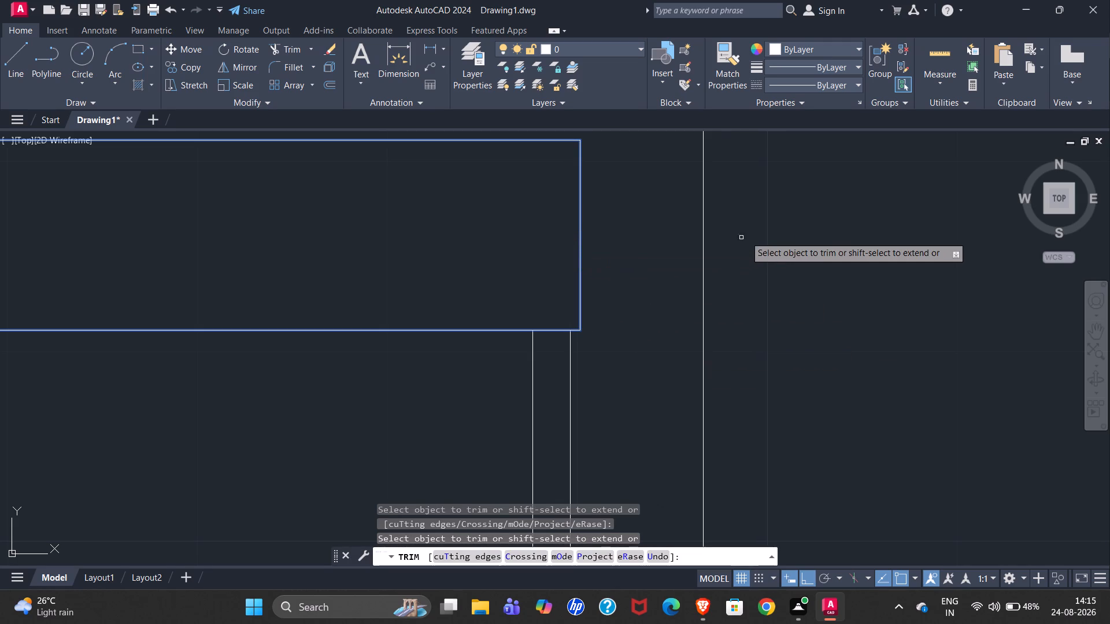
pyautogui.scroll(-4, 748, 236)
pyautogui.scroll(5, 431, 243)
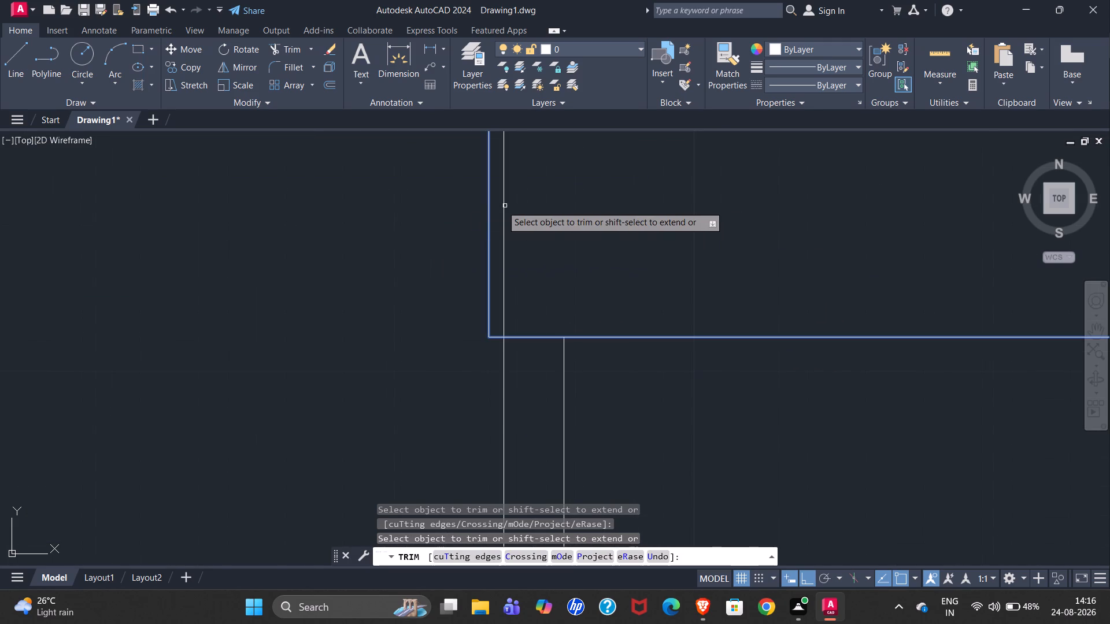
pyautogui.click(503, 207)
pyautogui.scroll(-4, 285, 262)
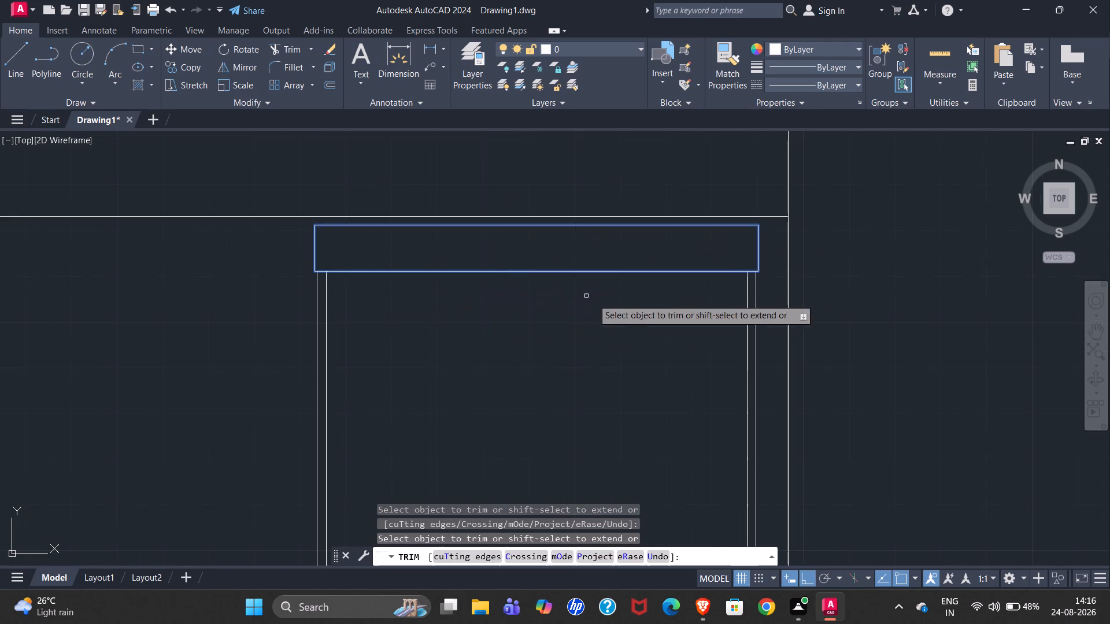
pyautogui.press('Escape')
# Draw the steps' vertical side line from the drive level line down to the road level line, 10' in from the right outer wall.
pyautogui.scroll(-2, 369, 270)
pyautogui.scroll(-1, 348, 219)
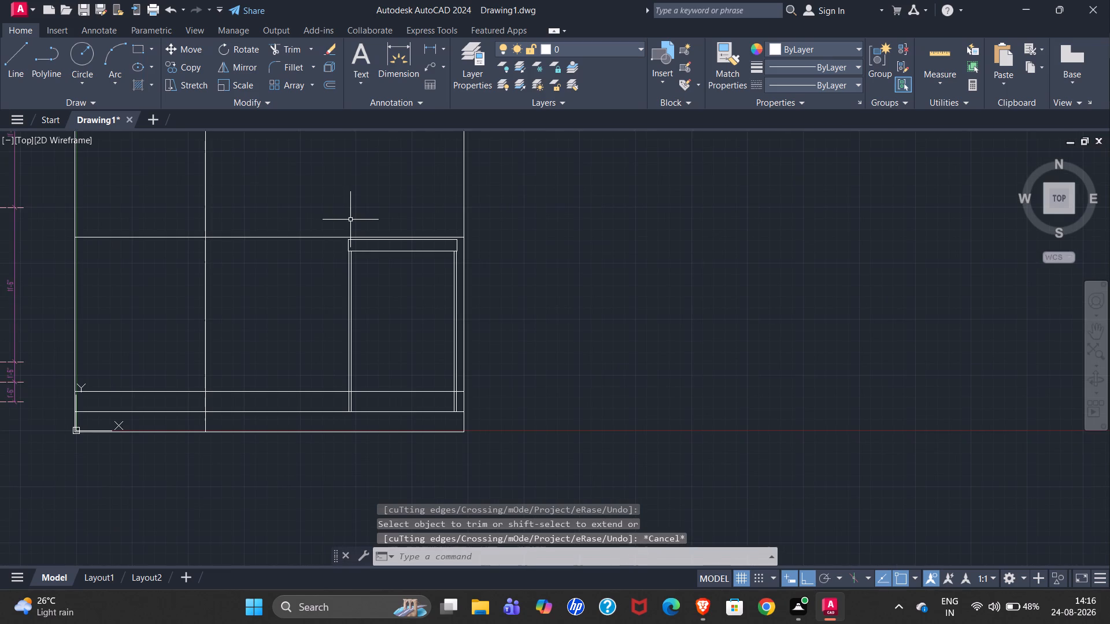
pyautogui.scroll(2, 394, 425)
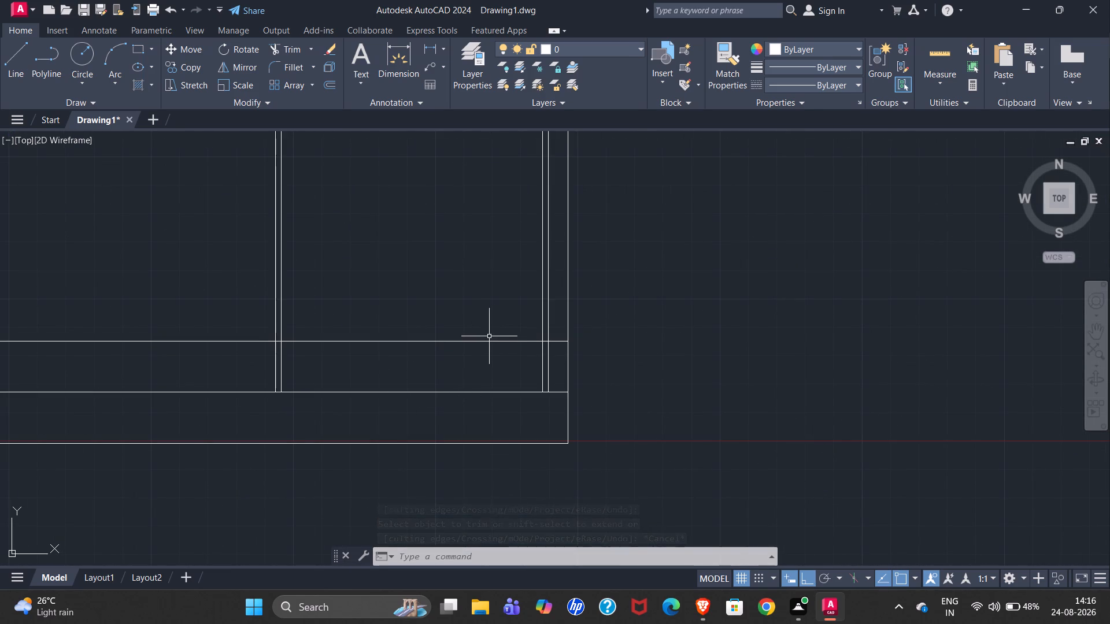
pyautogui.scroll(-3, 437, 378)
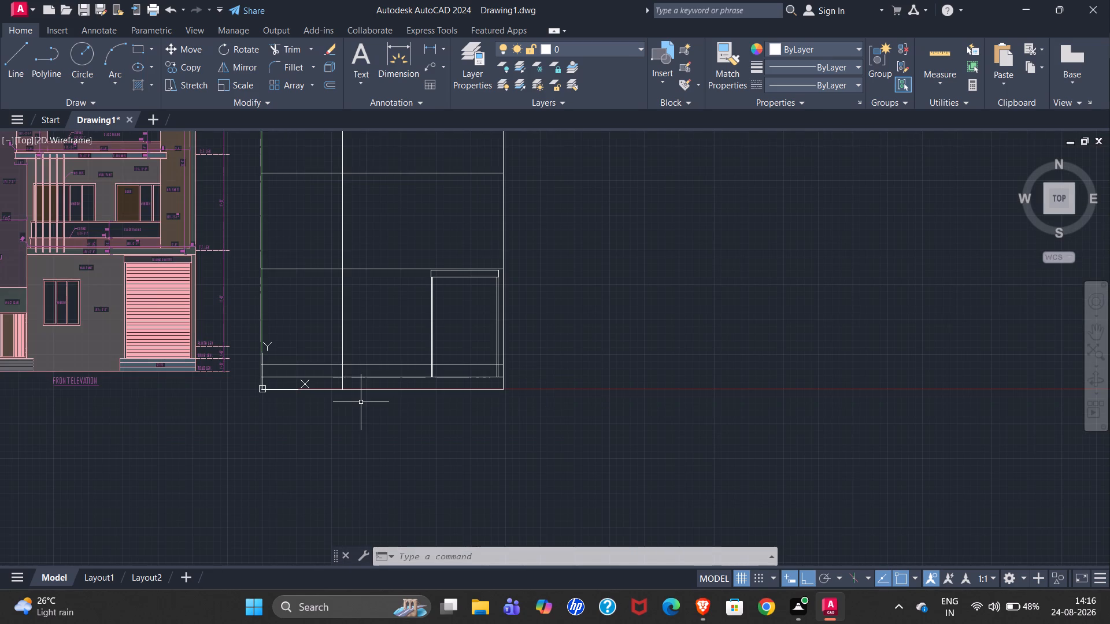
pyautogui.scroll(3, 95, 375)
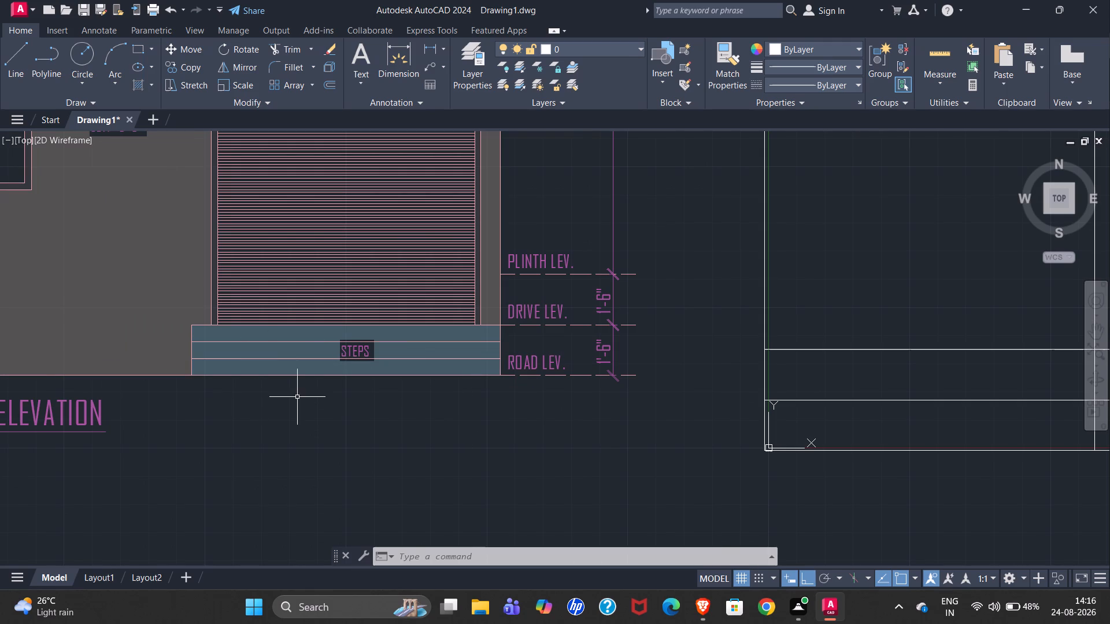
pyautogui.scroll(-2, 20, 381)
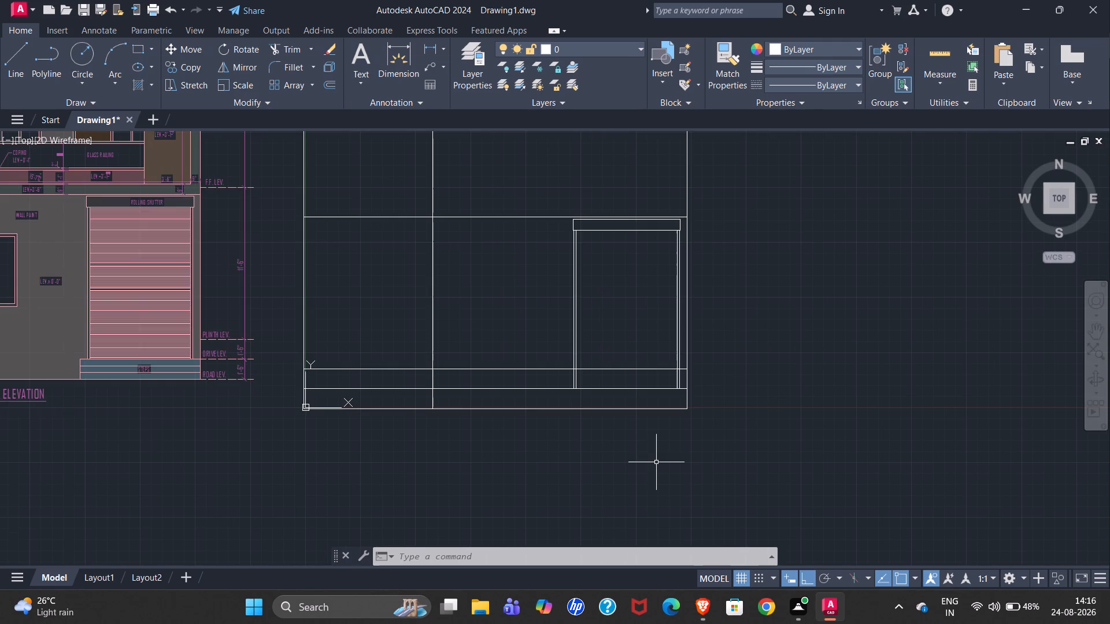
pyautogui.scroll(4, 680, 402)
pyautogui.scroll(-1, 701, 376)
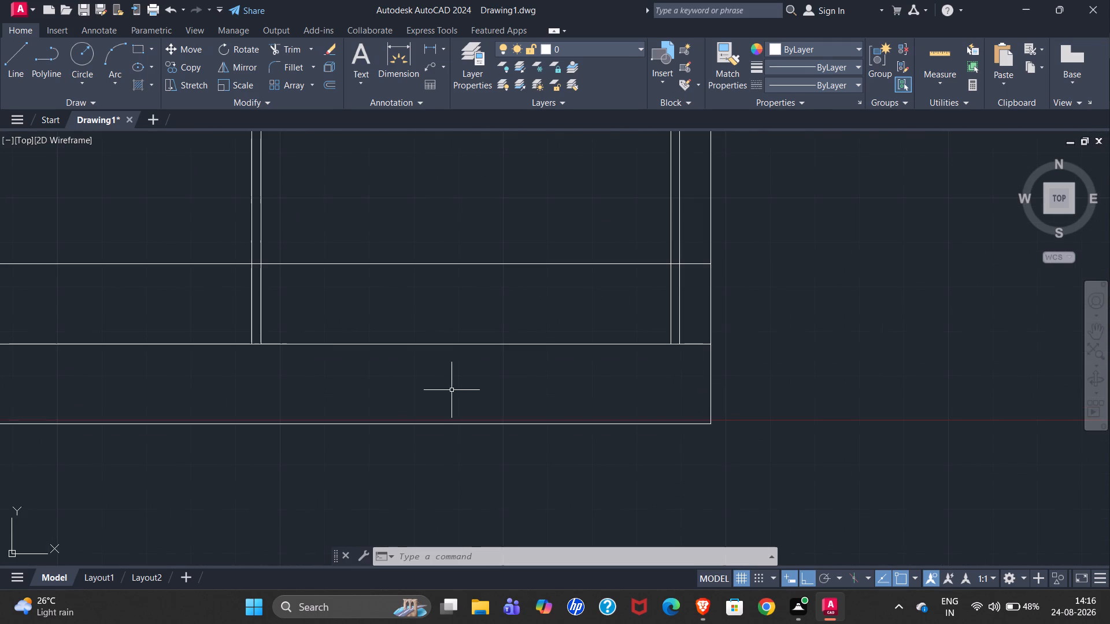
pyautogui.press('l')
pyautogui.press('Return')
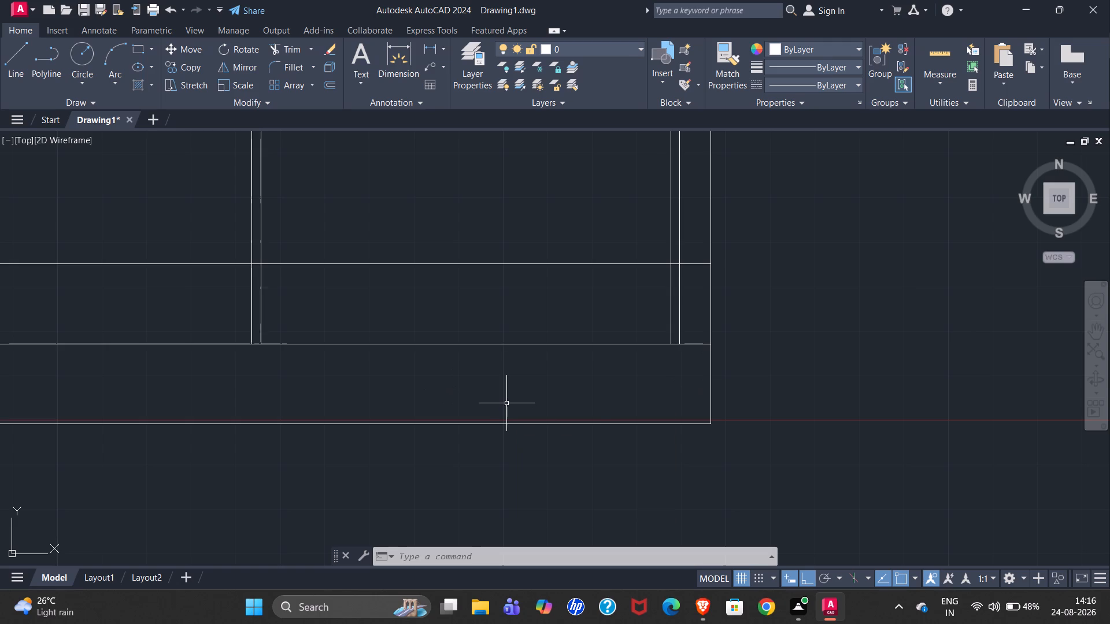
pyautogui.write('TK')
pyautogui.press('Return')
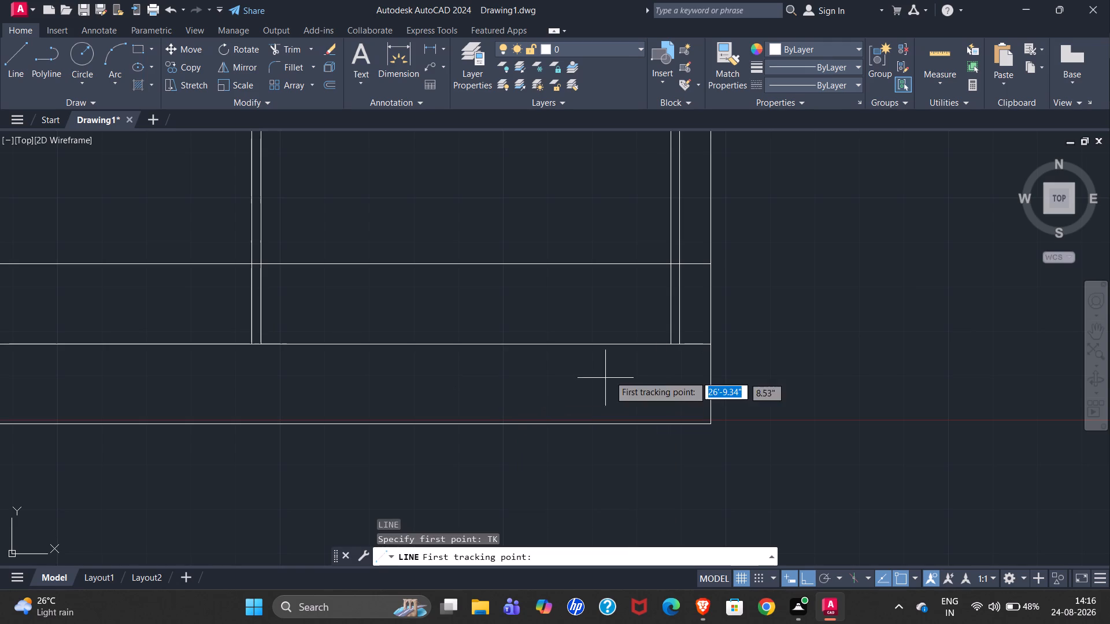
pyautogui.click(711, 343)
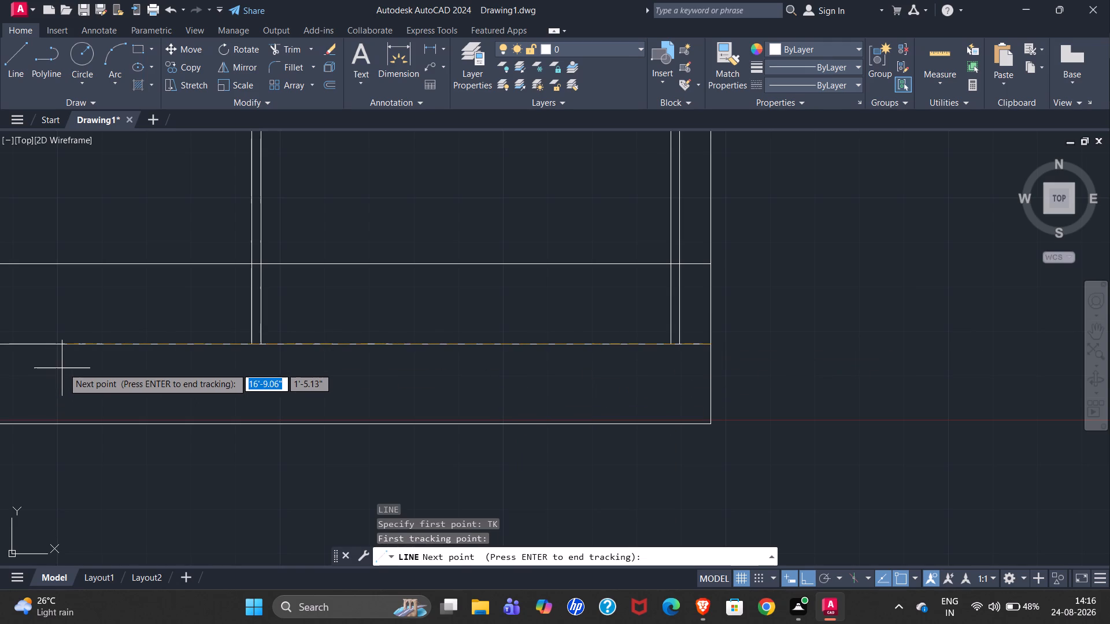
pyautogui.write("10'")
pyautogui.press('Return')
pyautogui.press('Return')
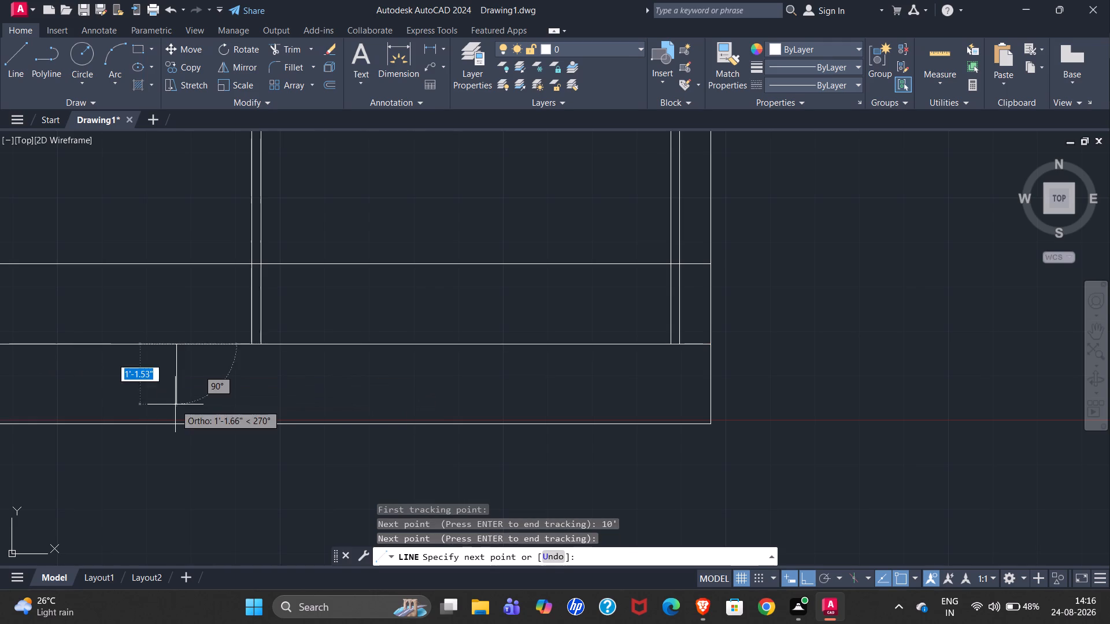
pyautogui.click(173, 428)
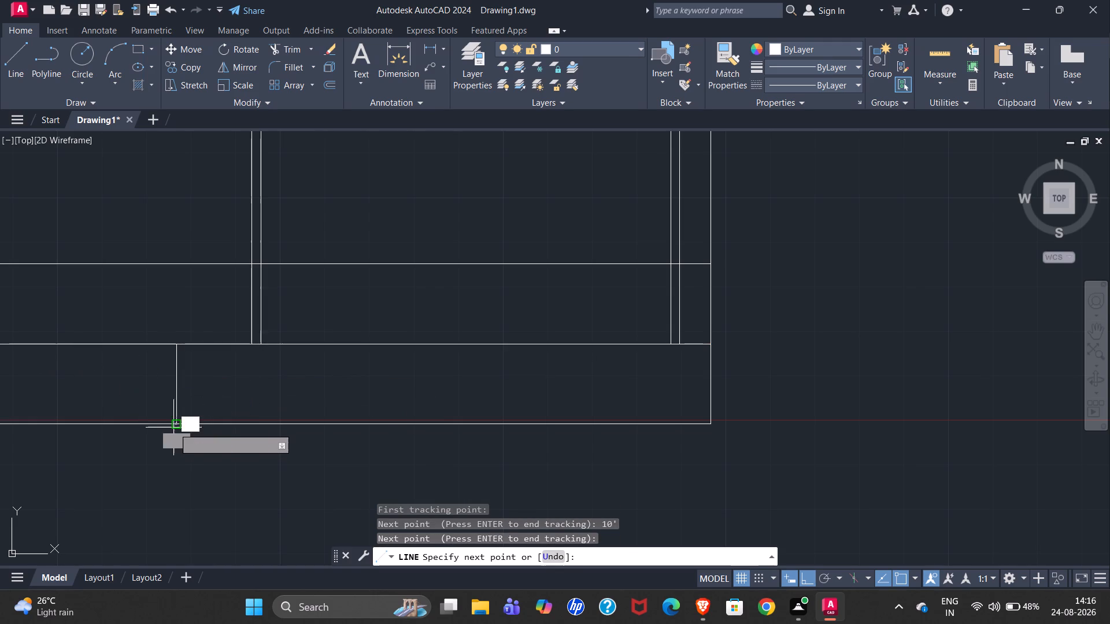
pyautogui.press('Escape')
# Trim the plinth and drive level lines across the opening between the shutter's side frames.
pyautogui.scroll(-2, 310, 485)
pyautogui.scroll(-1, 550, 472)
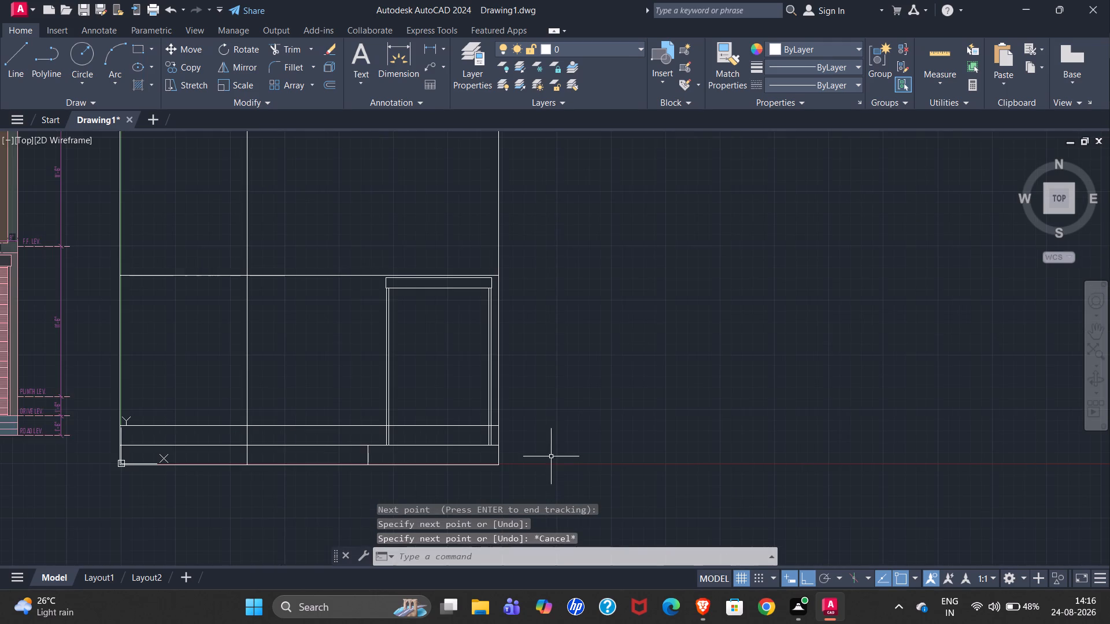
pyautogui.scroll(-1, 570, 417)
pyautogui.scroll(2, 398, 462)
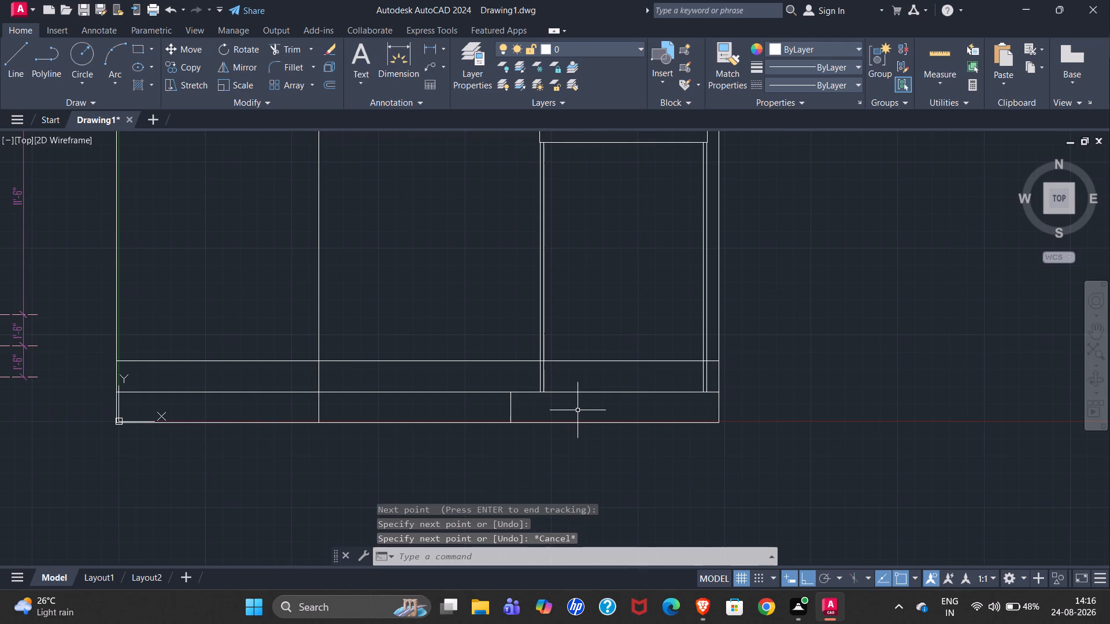
pyautogui.scroll(-2, 447, 440)
pyautogui.scroll(4, 153, 421)
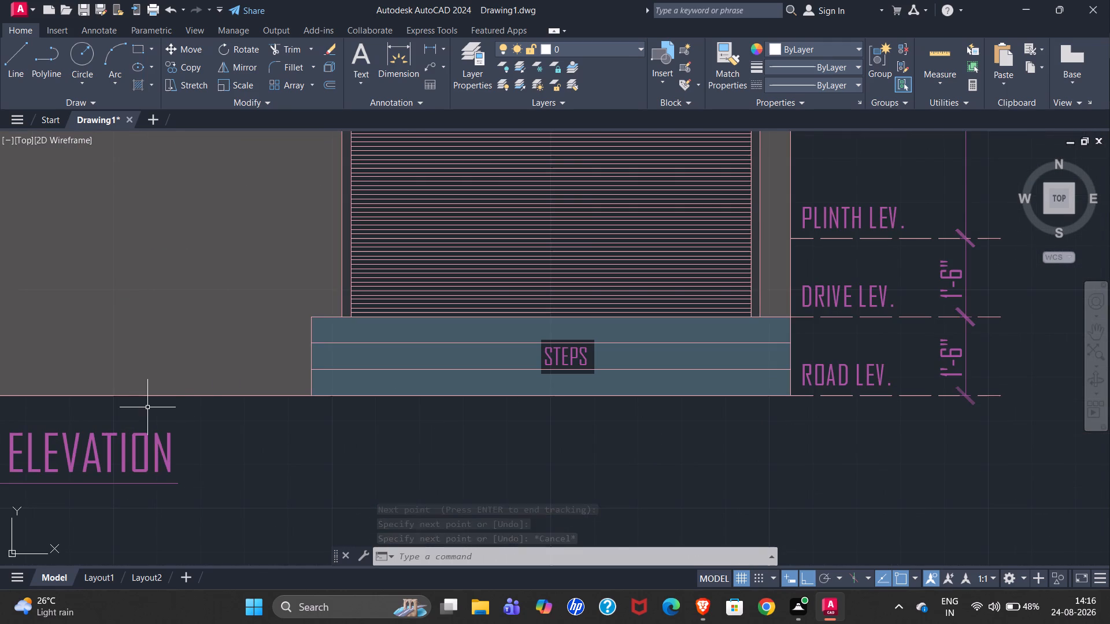
pyautogui.scroll(-3, 98, 404)
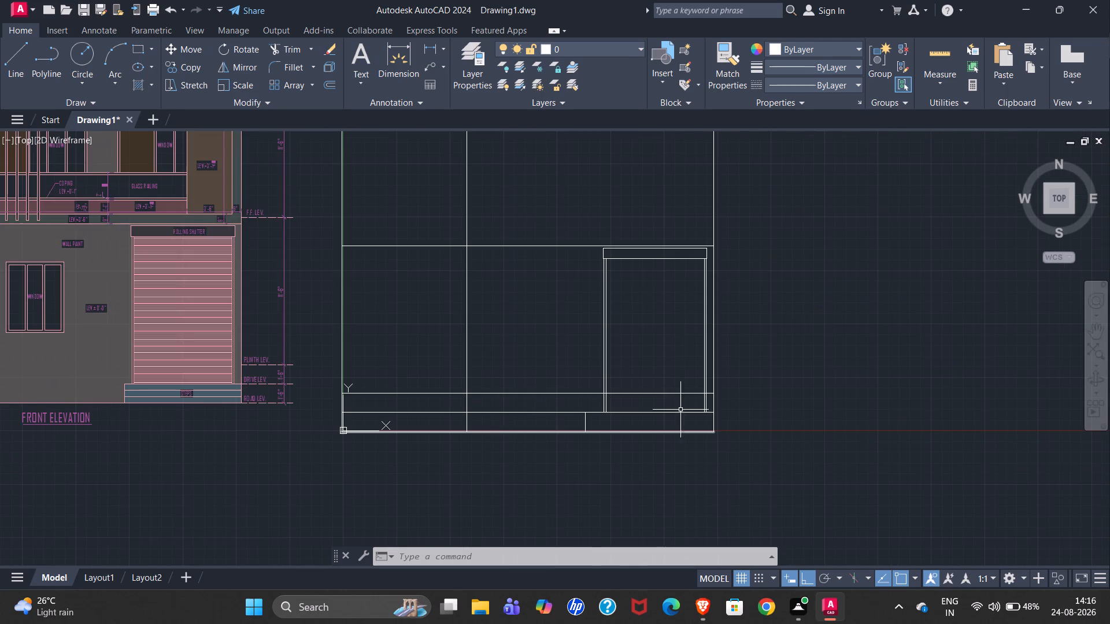
pyautogui.scroll(1, 659, 408)
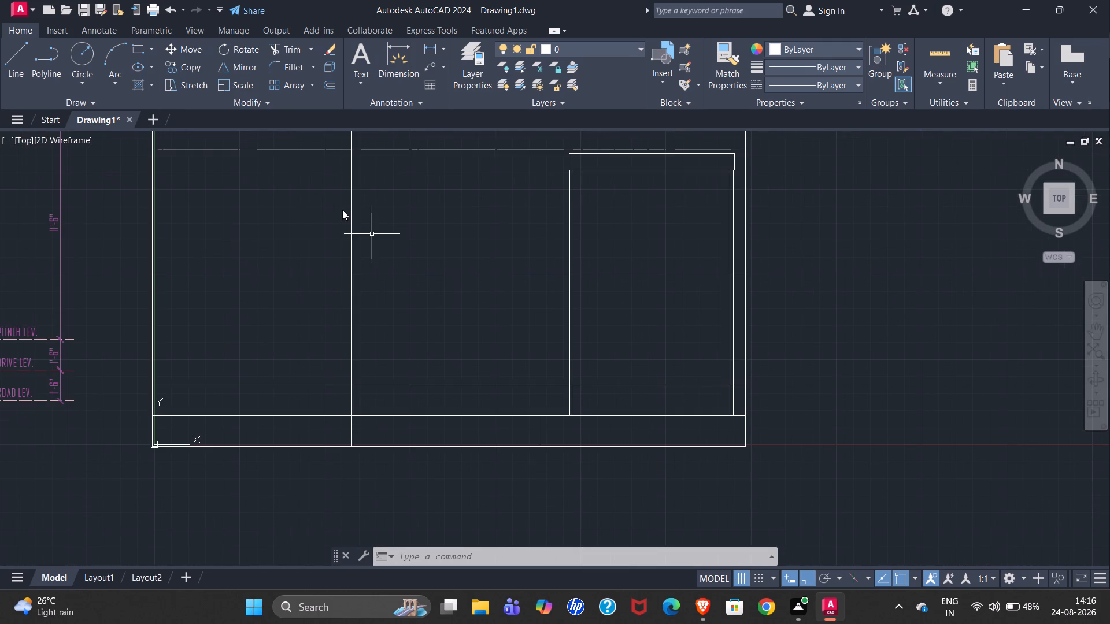
pyautogui.click(289, 50)
pyautogui.moveTo(615, 334); pyautogui.dragTo(624, 428)
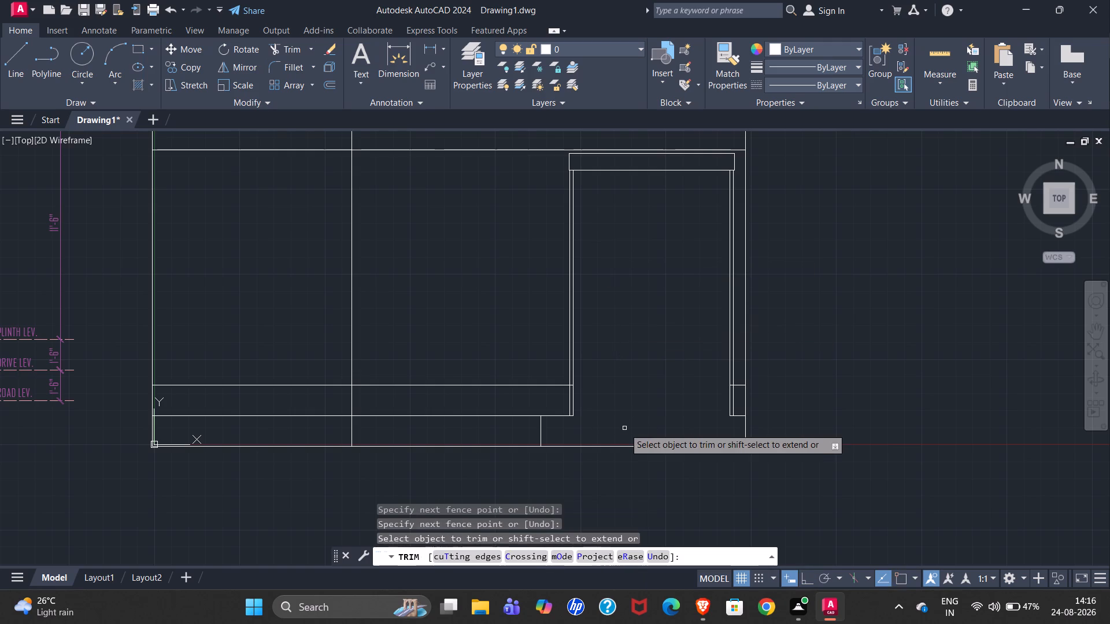
# Trim the plinth and drive level lines between the right side frame and outer wall, plus the plinth line pieces inside both side frames.
pyautogui.scroll(-2, 599, 347)
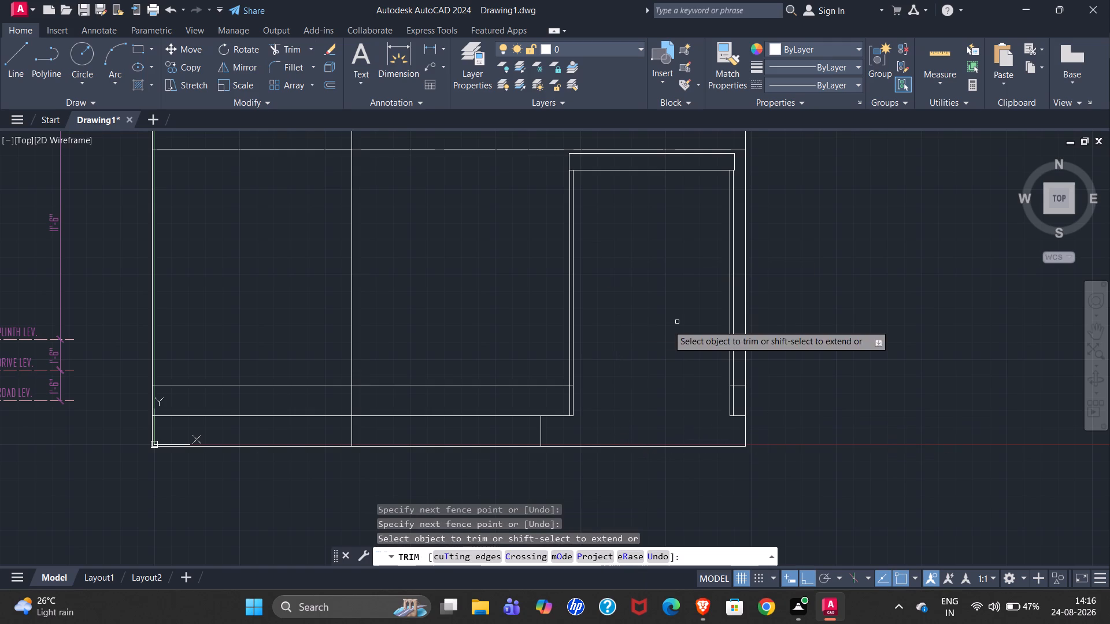
pyautogui.scroll(3, 242, 356)
pyautogui.scroll(-1, 144, 358)
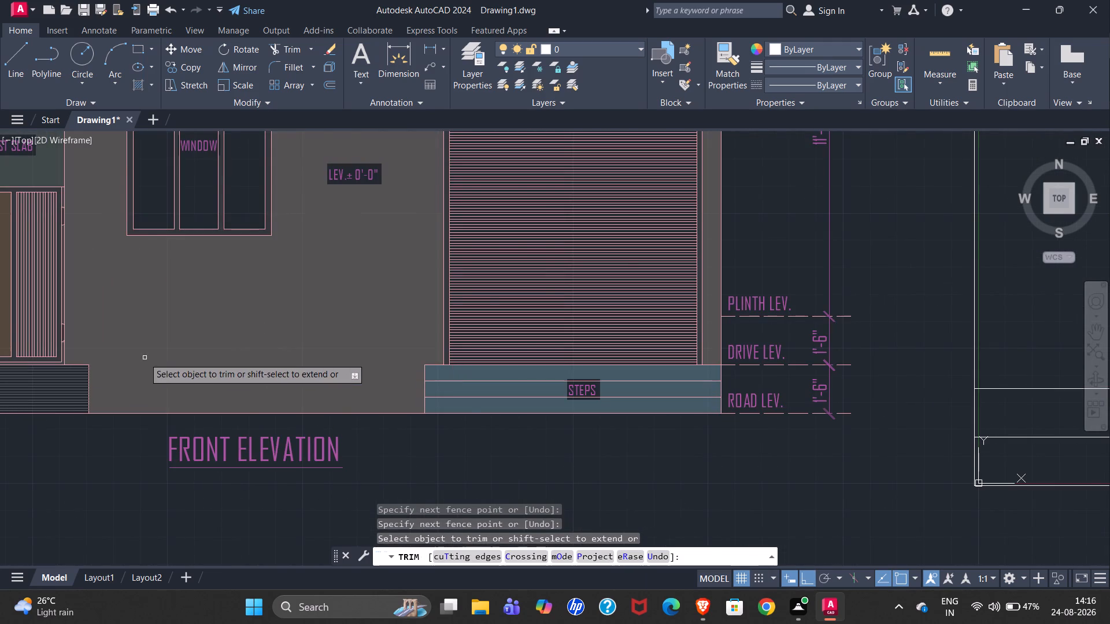
pyautogui.scroll(-1, 143, 358)
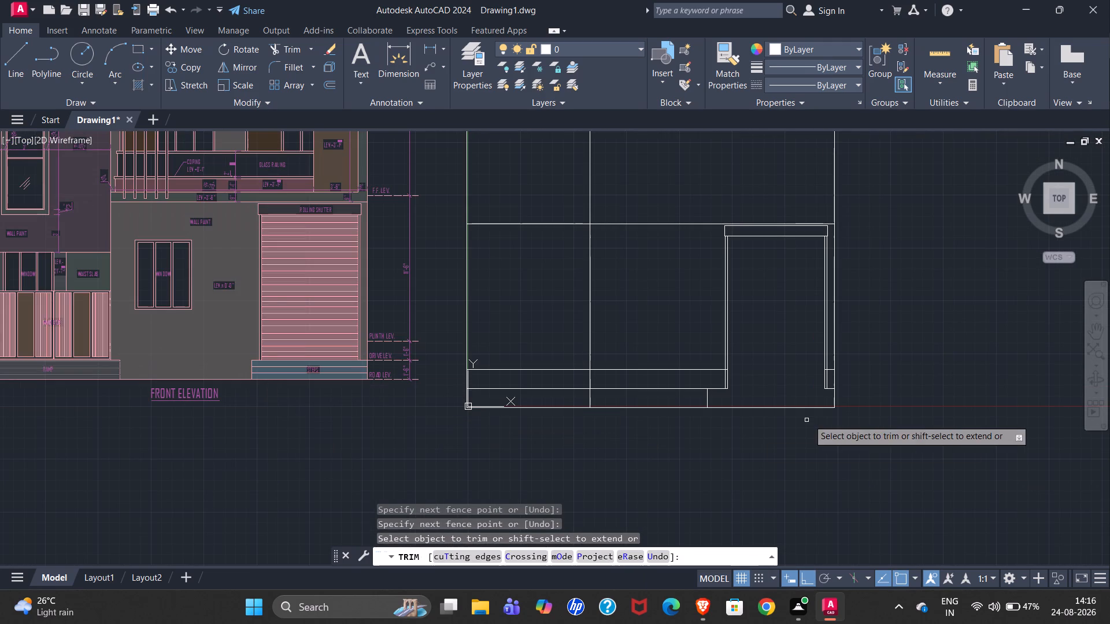
pyautogui.scroll(3, 850, 389)
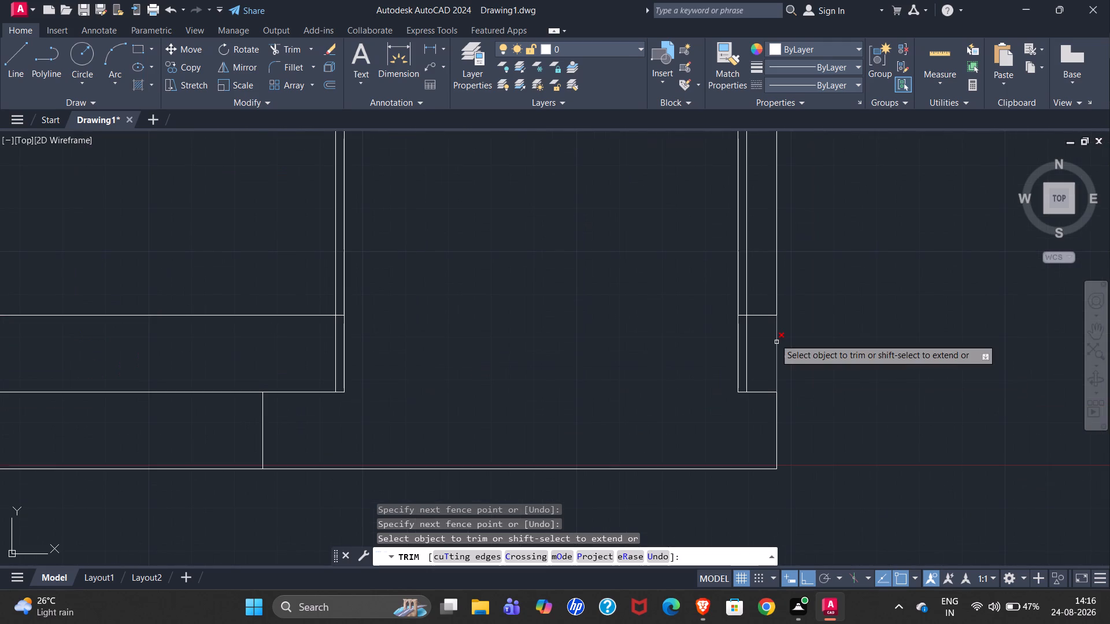
pyautogui.moveTo(756, 286); pyautogui.dragTo(760, 425)
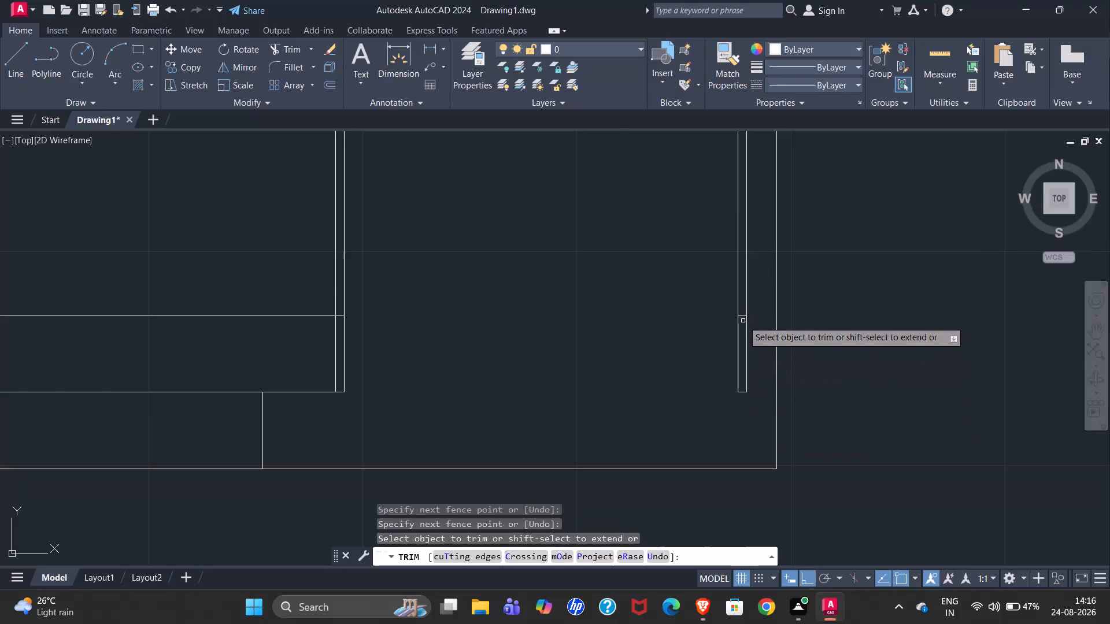
pyautogui.click(743, 316)
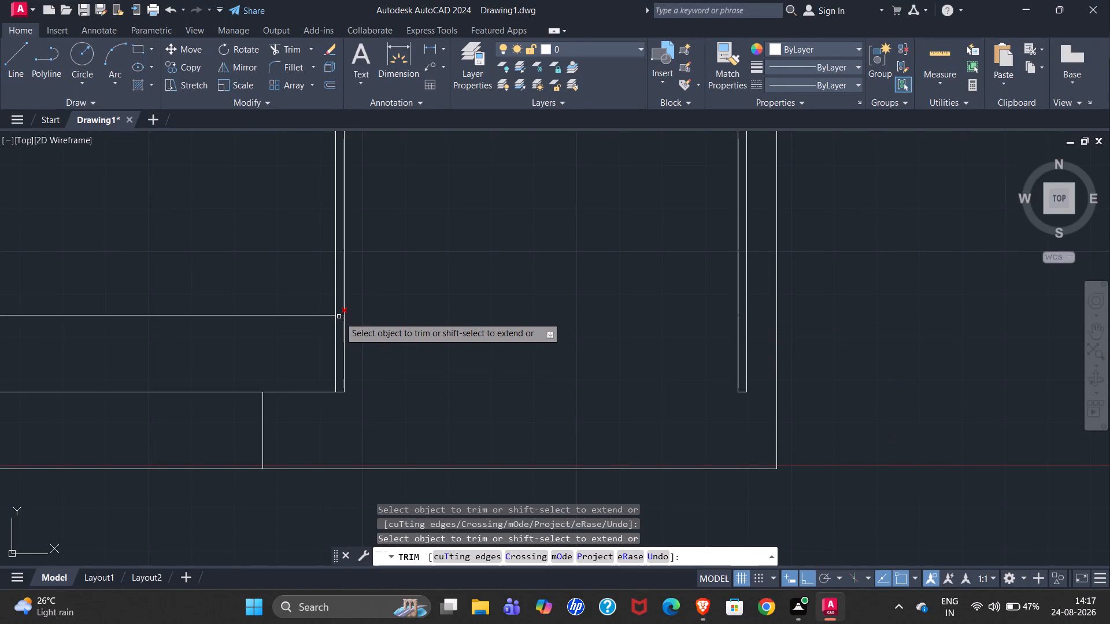
pyautogui.click(340, 317)
pyautogui.press('Escape')
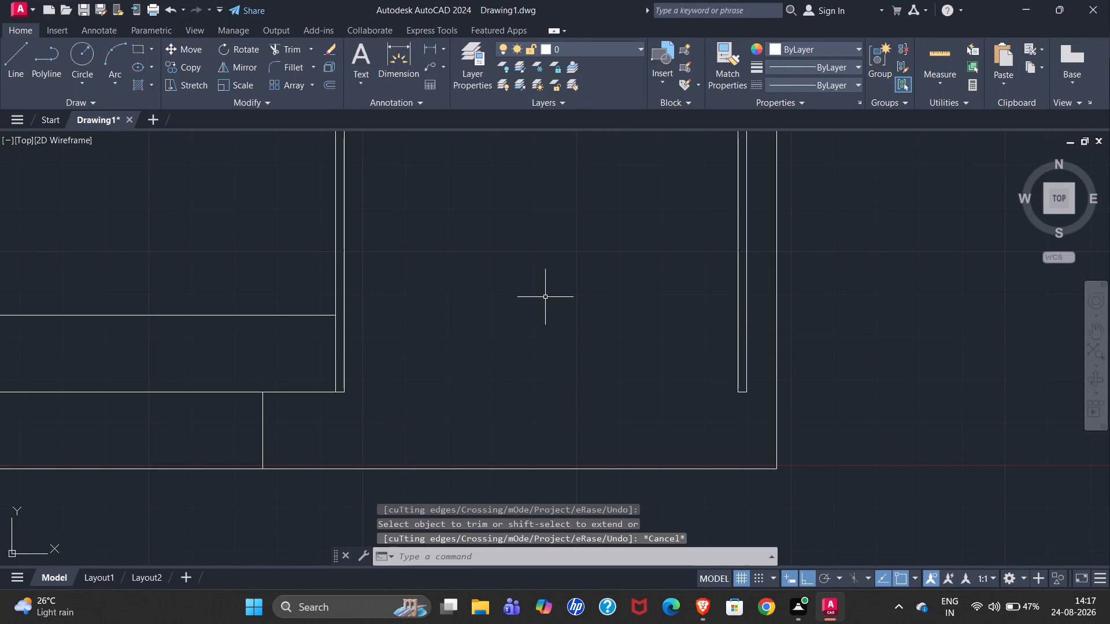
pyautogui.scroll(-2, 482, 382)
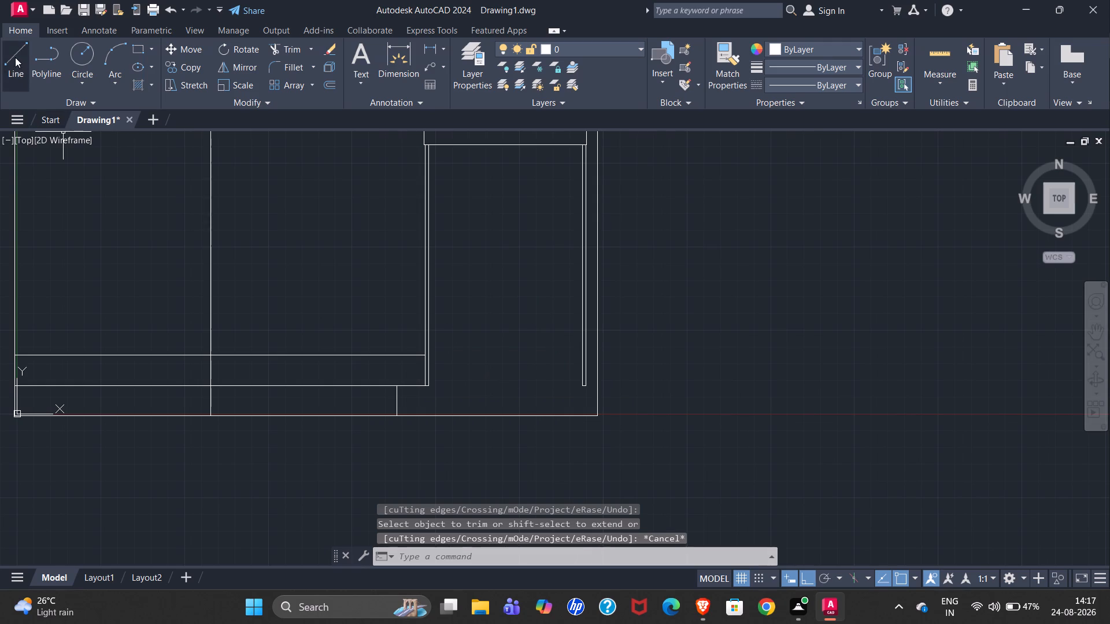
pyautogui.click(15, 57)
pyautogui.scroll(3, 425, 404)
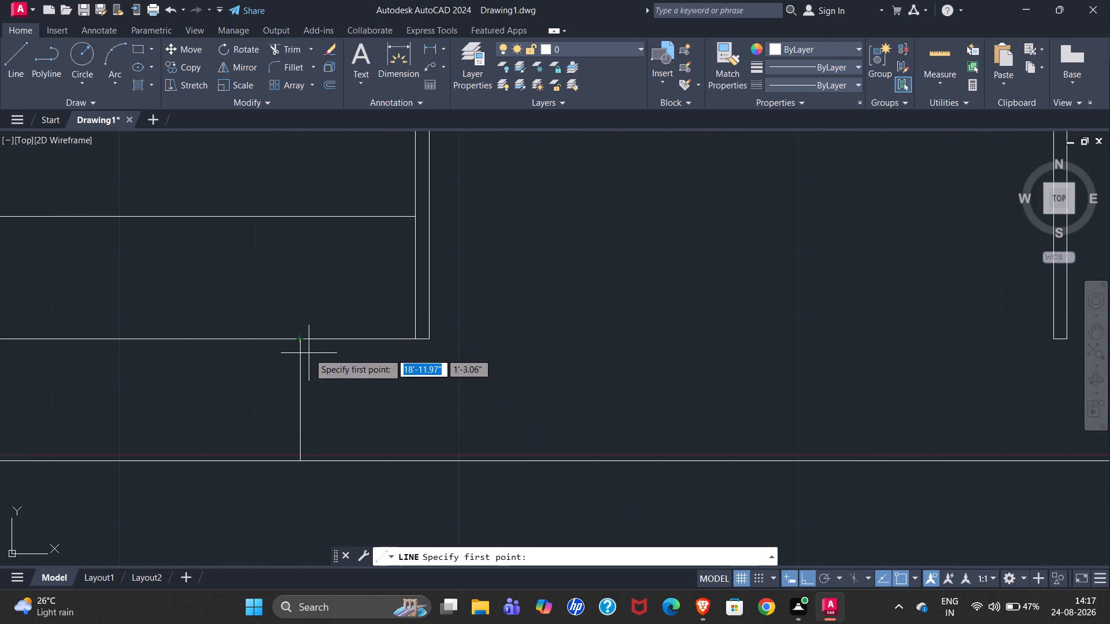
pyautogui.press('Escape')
# Trim the drive level line between the steps' vertical side line and the shutter's left side frame.
pyautogui.press('t')
pyautogui.press('r')
pyautogui.press('Return')
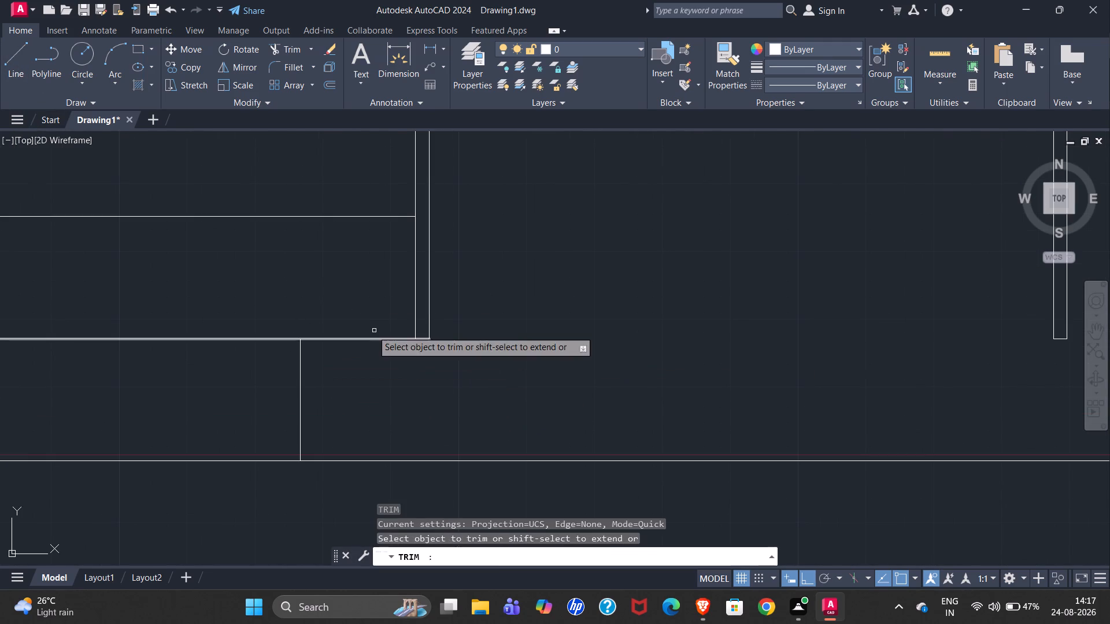
pyautogui.moveTo(349, 307); pyautogui.dragTo(355, 378)
pyautogui.press('Escape')
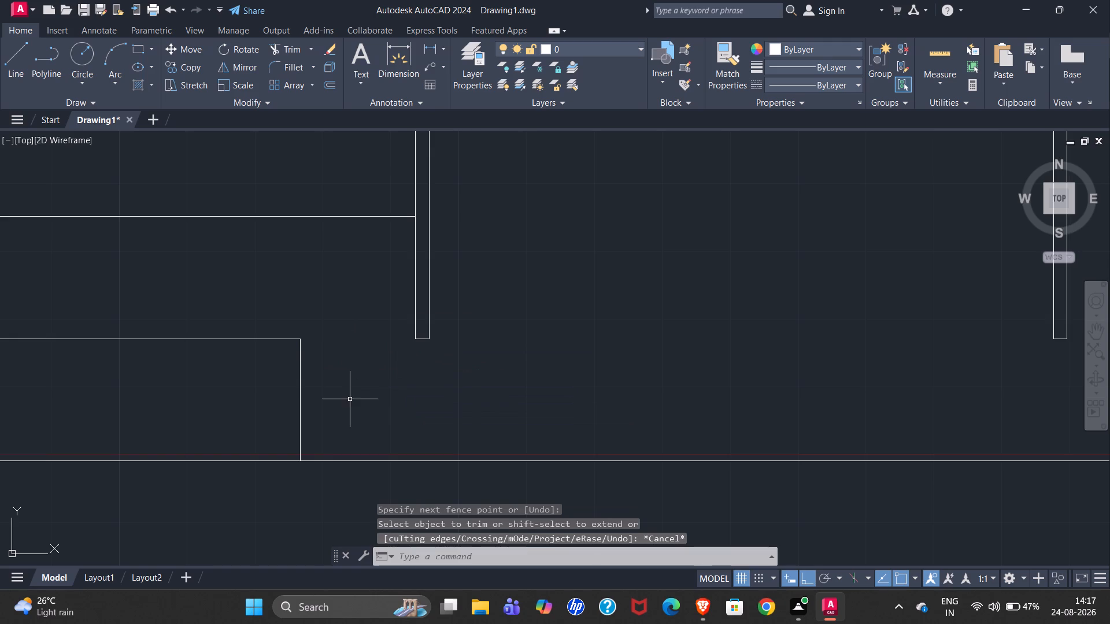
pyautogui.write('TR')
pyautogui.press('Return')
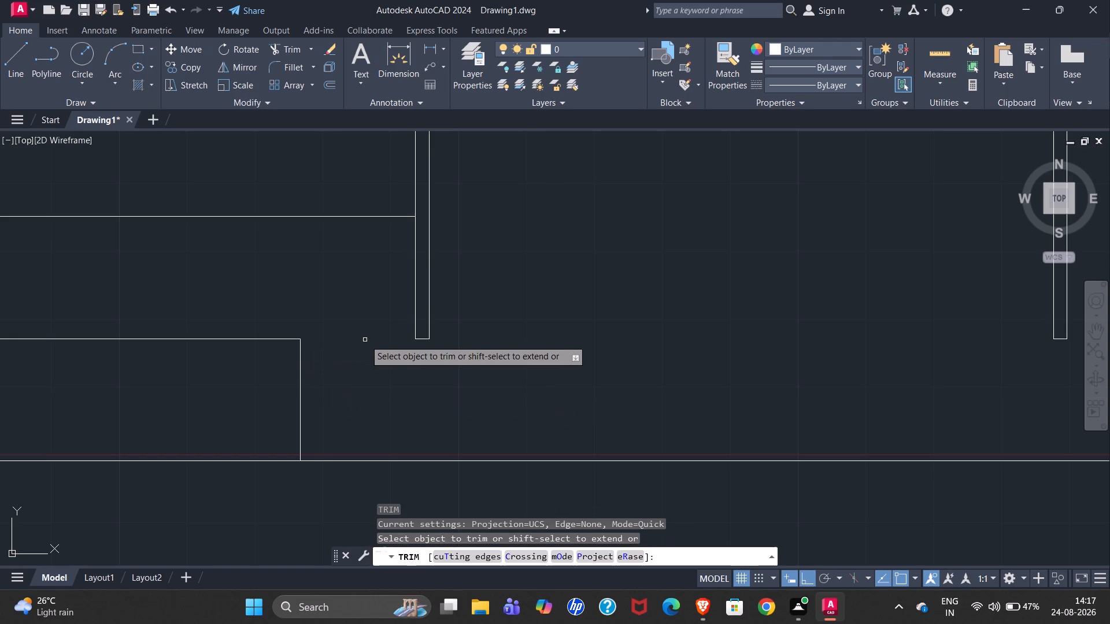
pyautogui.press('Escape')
# Draw the steps' 10' top edge line from the top of their vertical side line to the right outer wall.
pyautogui.press('l')
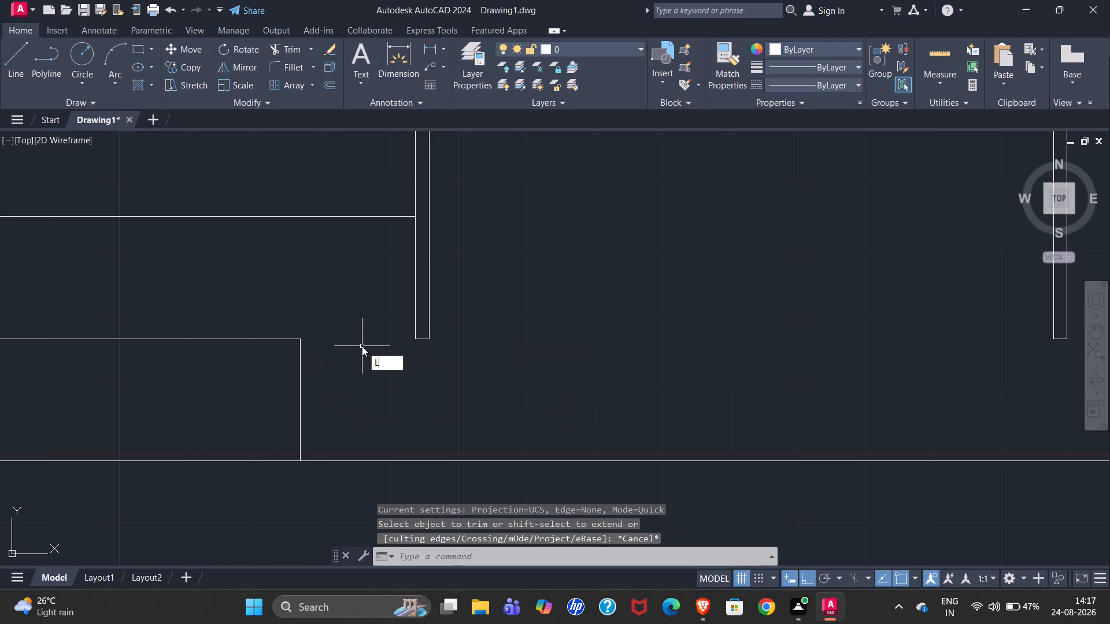
pyautogui.press('Return')
pyautogui.click(302, 341)
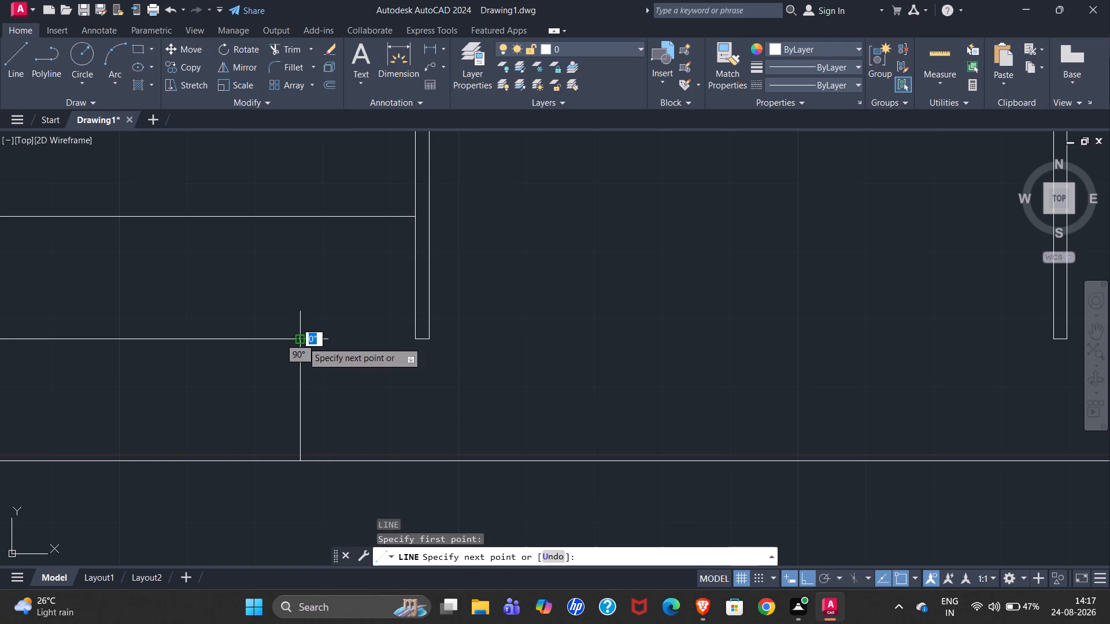
pyautogui.scroll(-2, 285, 384)
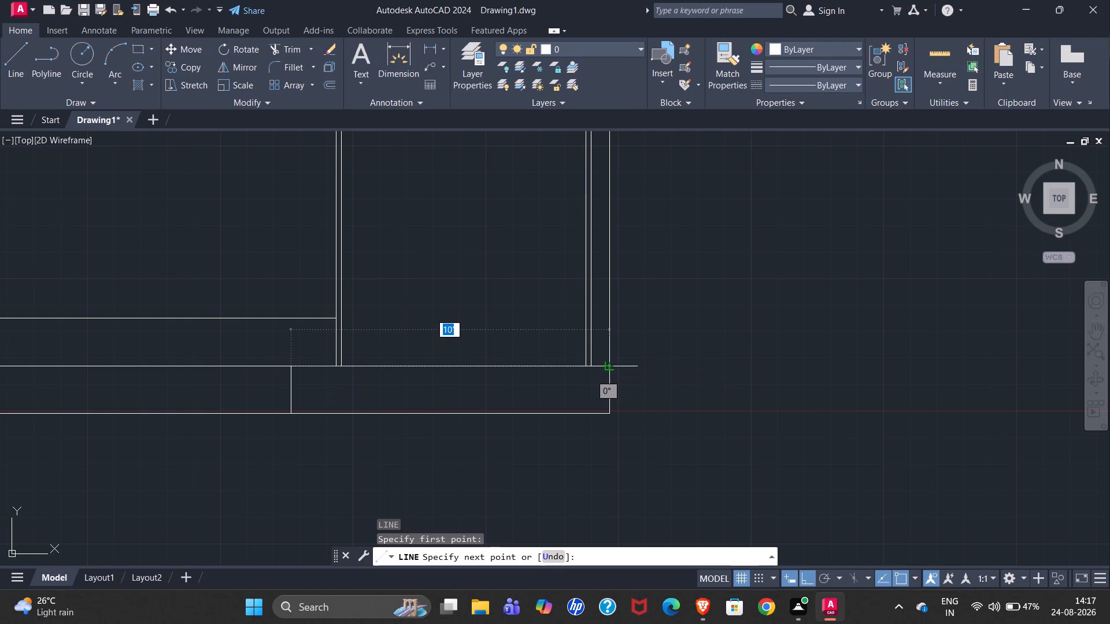
pyautogui.click(613, 366)
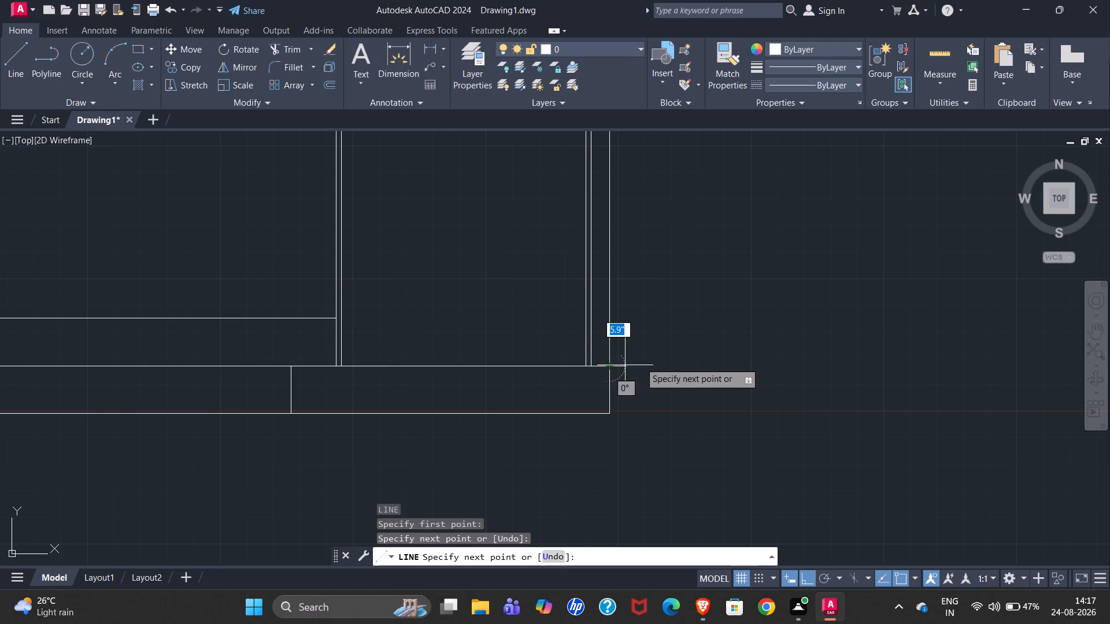
pyautogui.press('Escape')
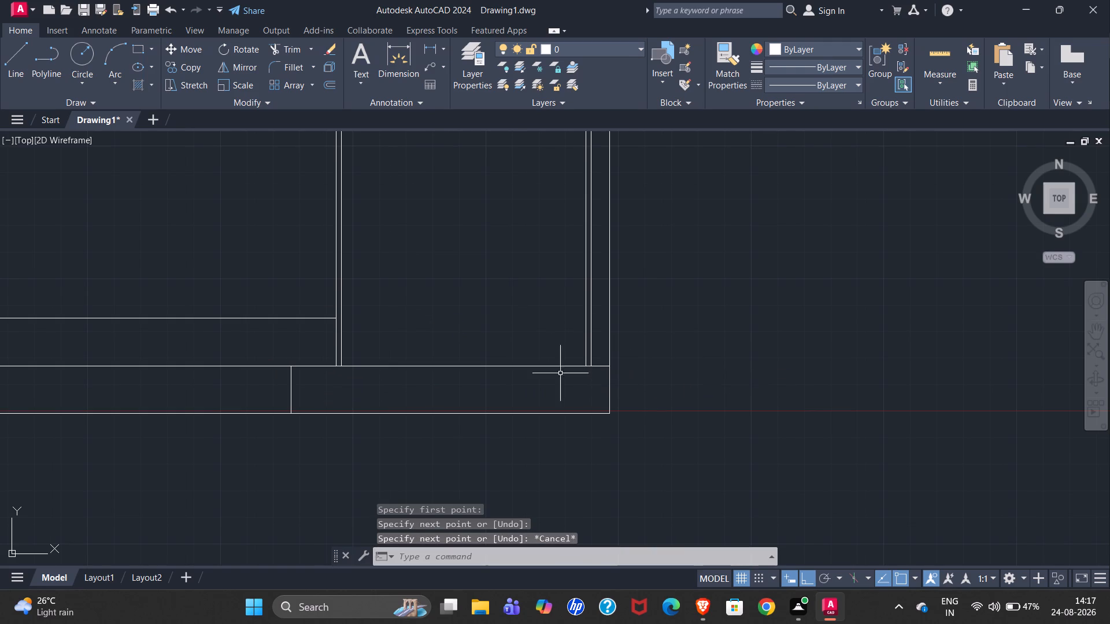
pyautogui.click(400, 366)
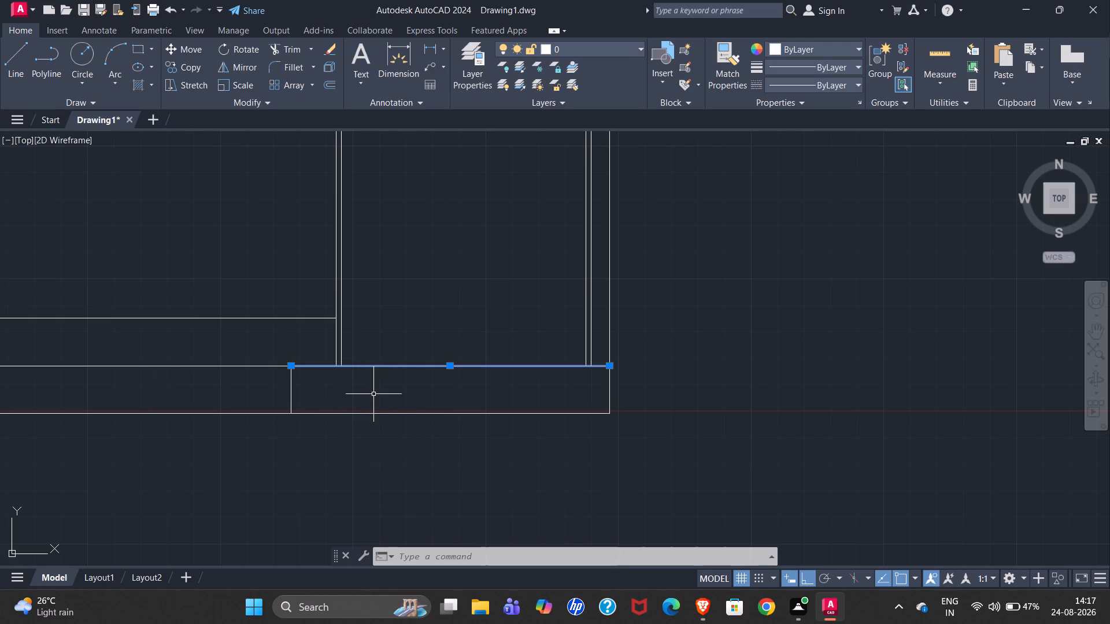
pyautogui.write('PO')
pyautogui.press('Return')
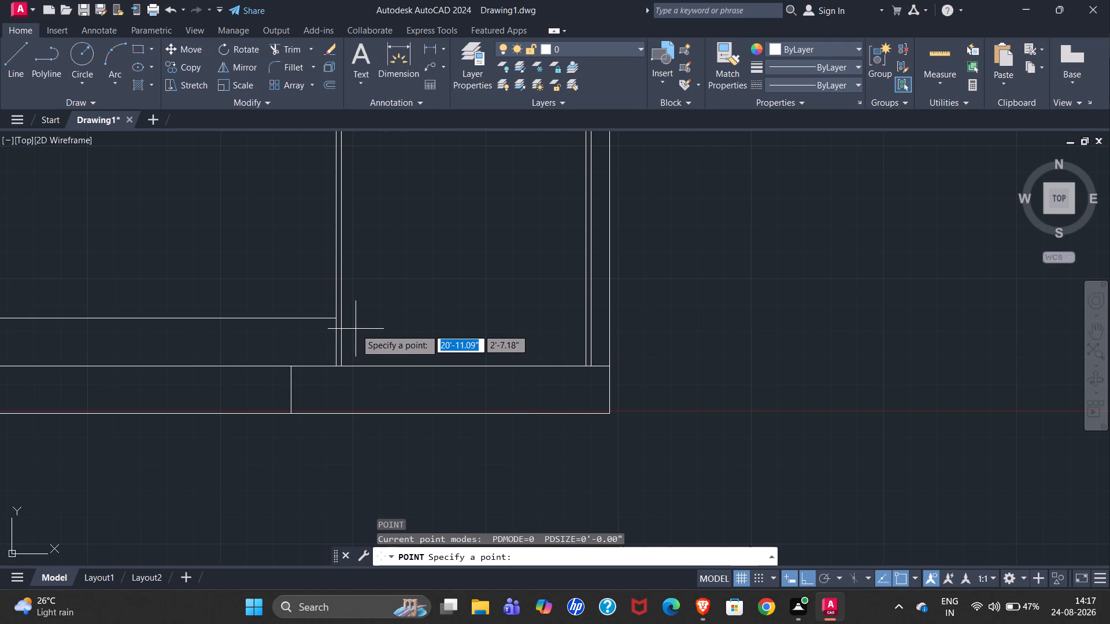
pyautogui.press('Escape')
# Set the point style to the X-shaped marker.
pyautogui.press('p')
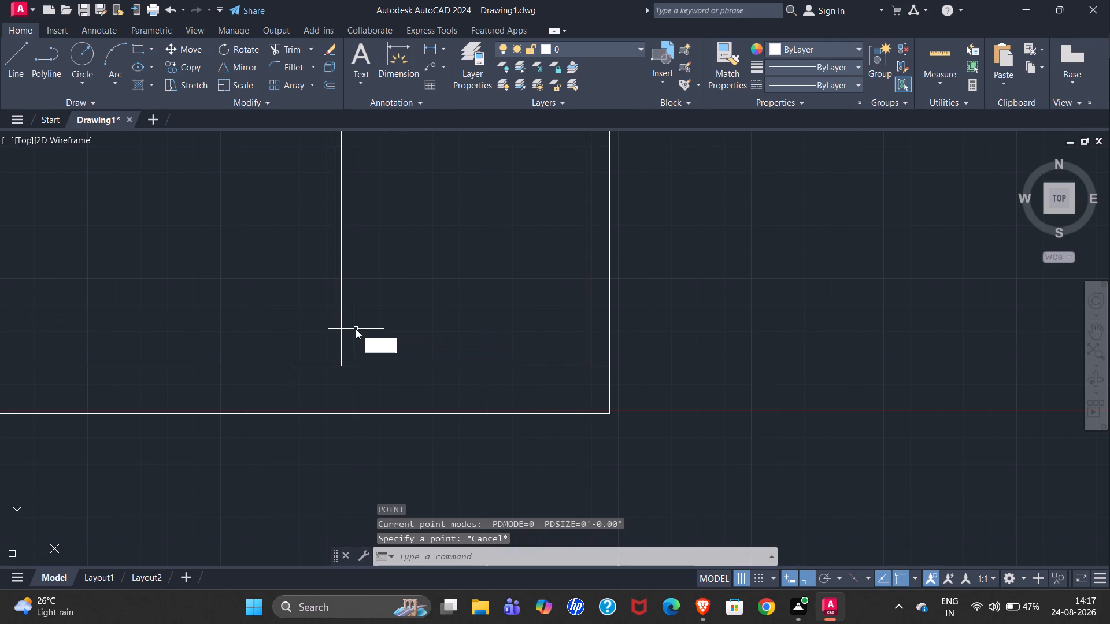
pyautogui.write('TY')
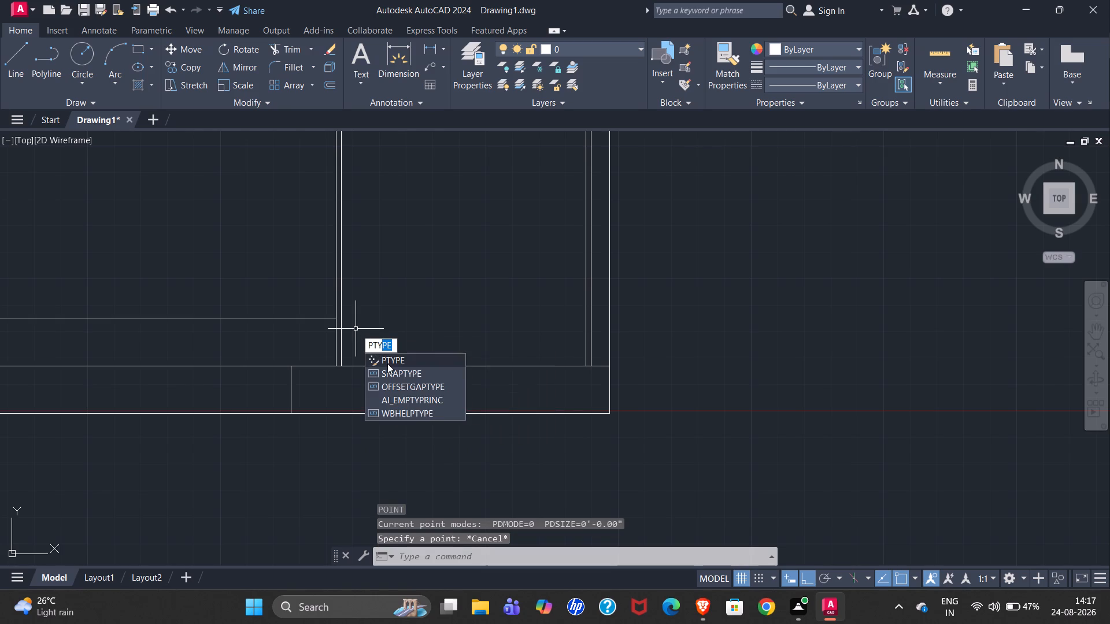
pyautogui.press('Return')
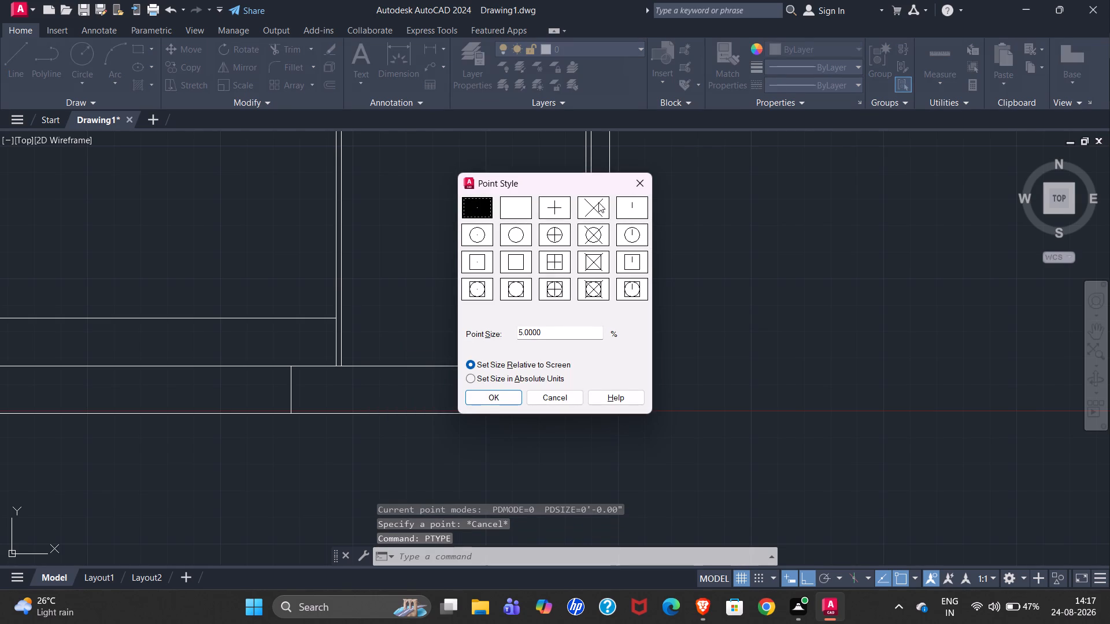
pyautogui.click(598, 202)
pyautogui.click(500, 400)
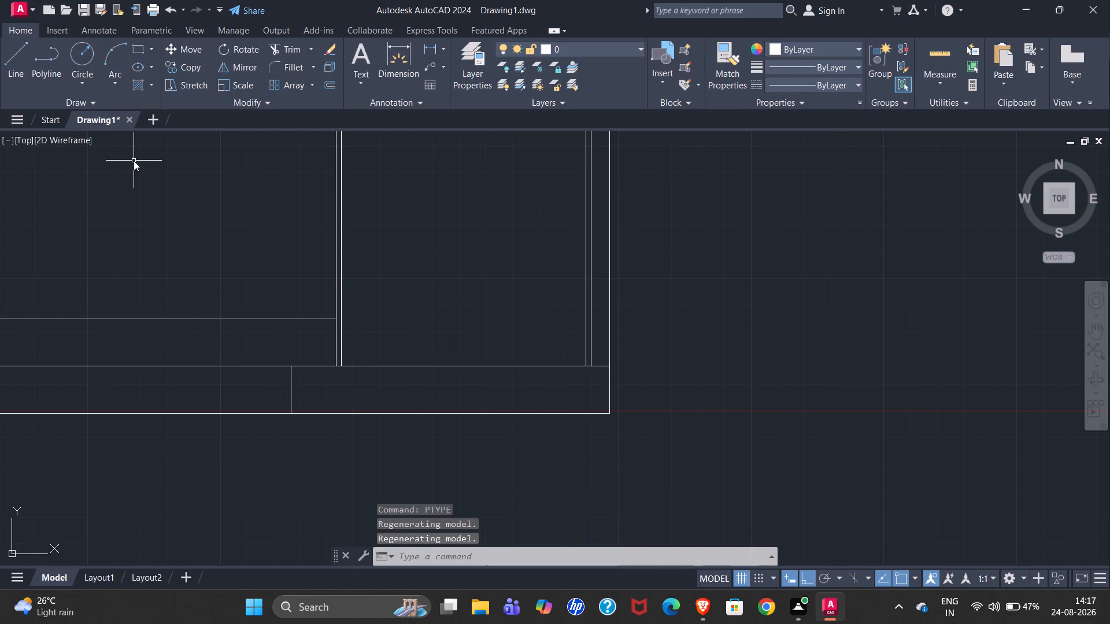
# Divide the steps' vertical side line into 3 equal segments with point markers.
pyautogui.write('DI')
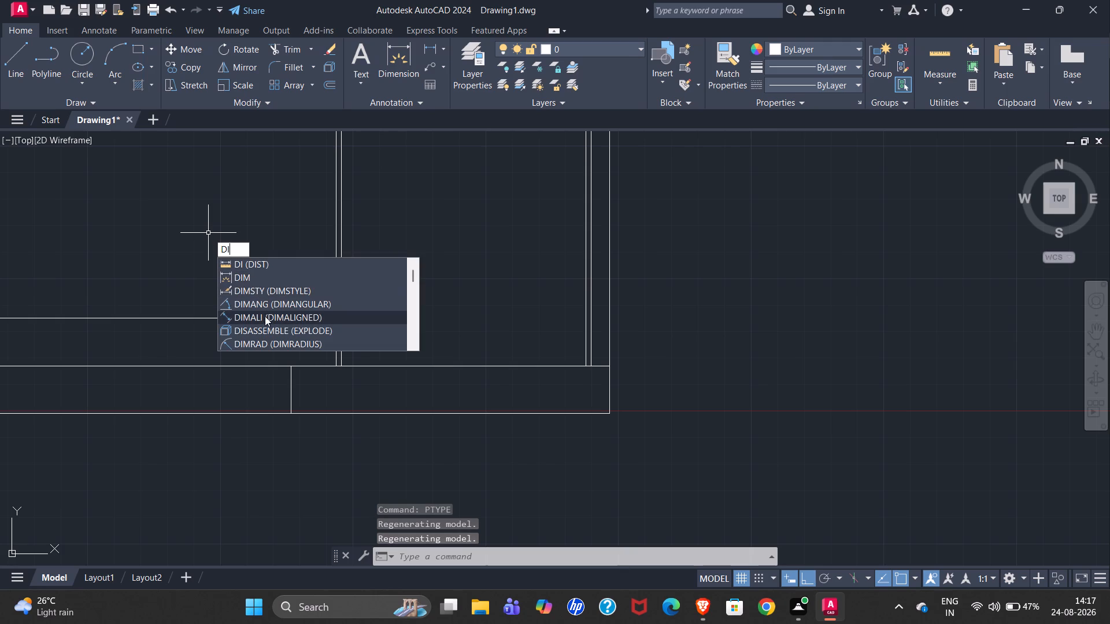
pyautogui.press('v')
pyautogui.press('i')
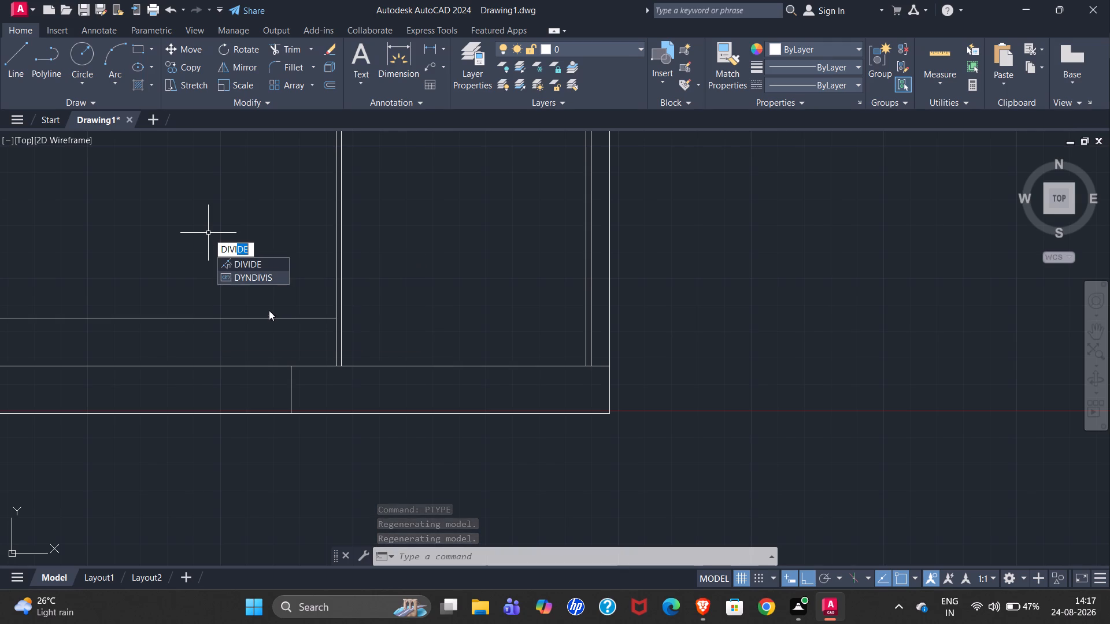
pyautogui.press('Return')
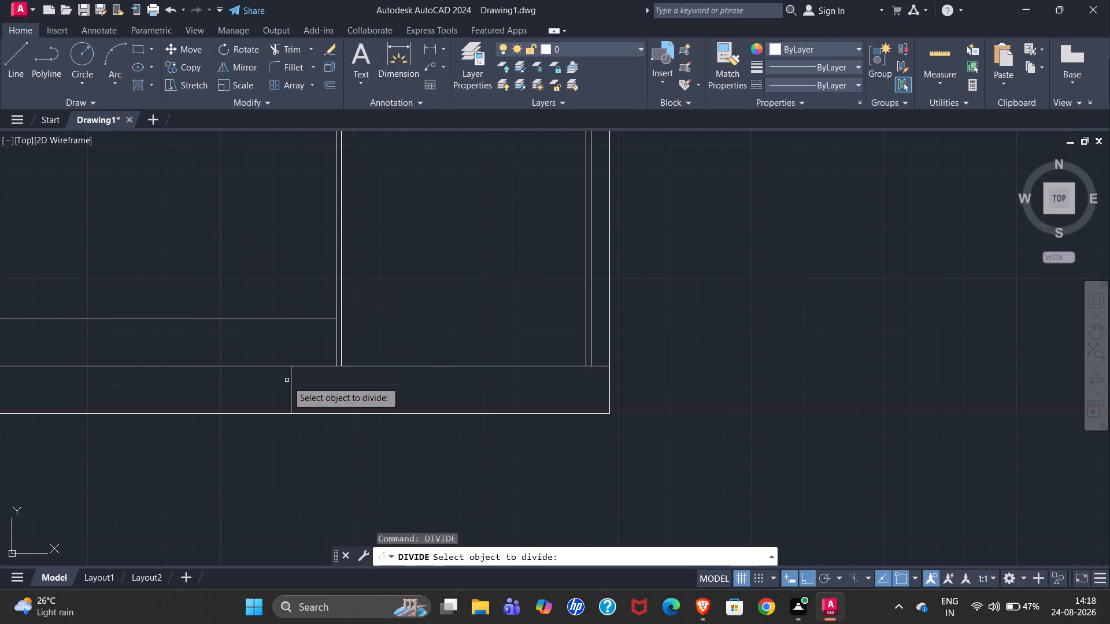
pyautogui.click(291, 385)
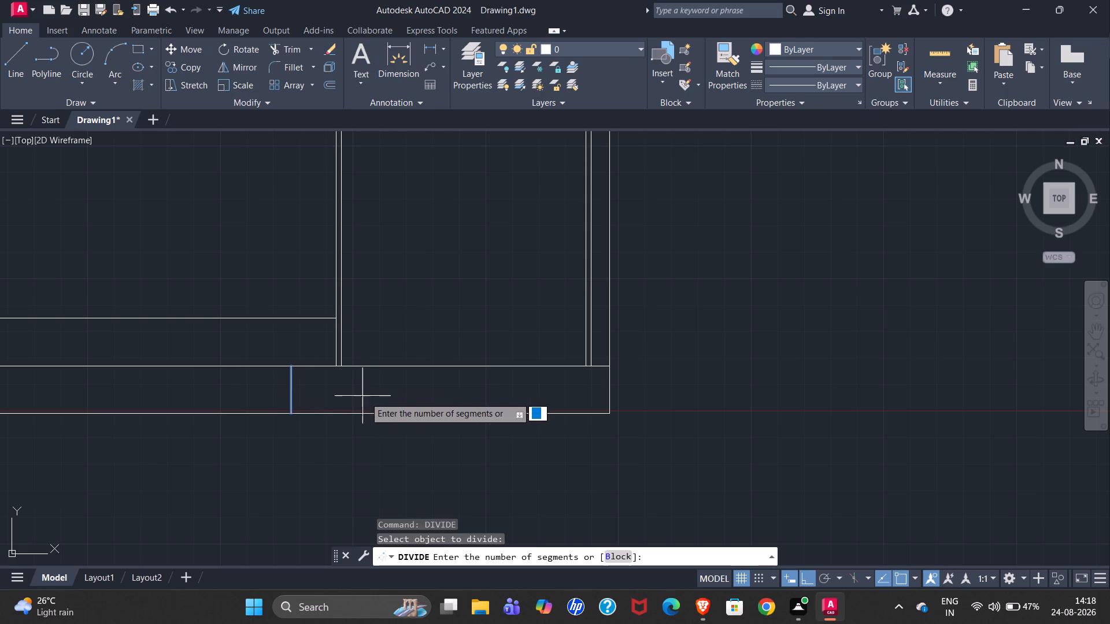
pyautogui.scroll(-3, 546, 389)
pyautogui.scroll(4, 201, 370)
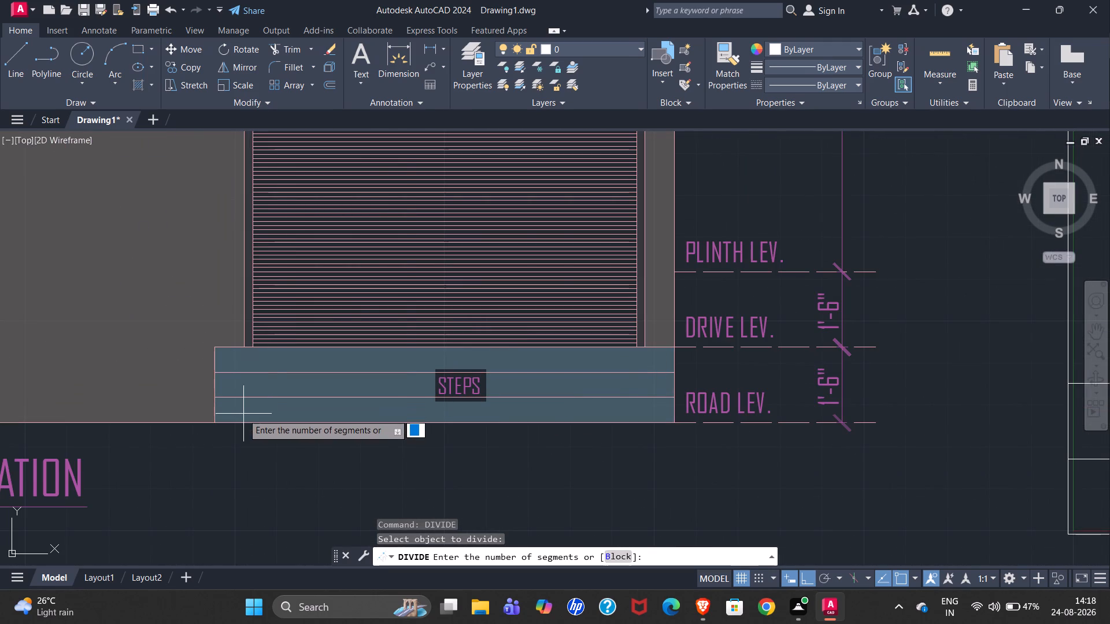
pyautogui.scroll(-3, 87, 336)
pyautogui.scroll(3, 631, 362)
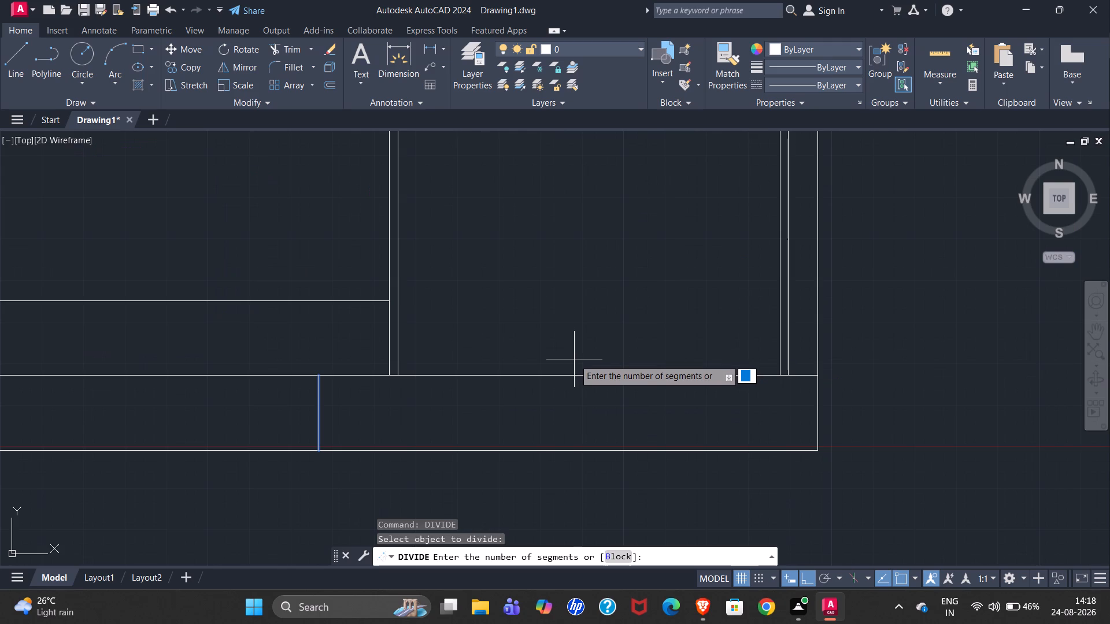
pyautogui.press('3')
pyautogui.press('Return')
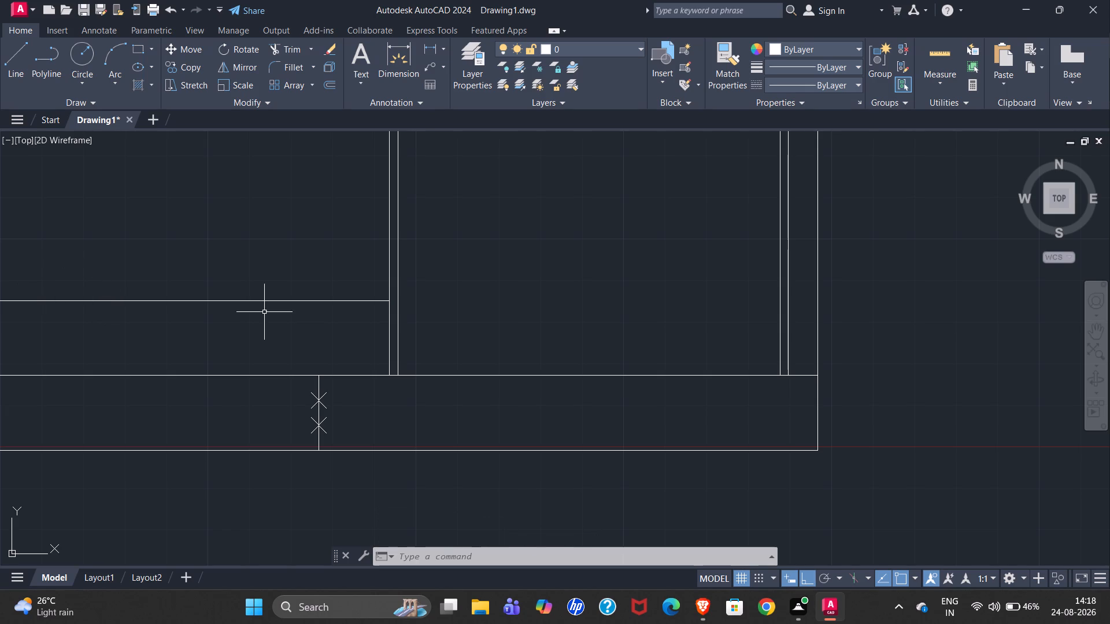
# Copy the steps' top edge line down to both division points, 6" and 1'-0" below it, to form the tread lines.
pyautogui.click(450, 375)
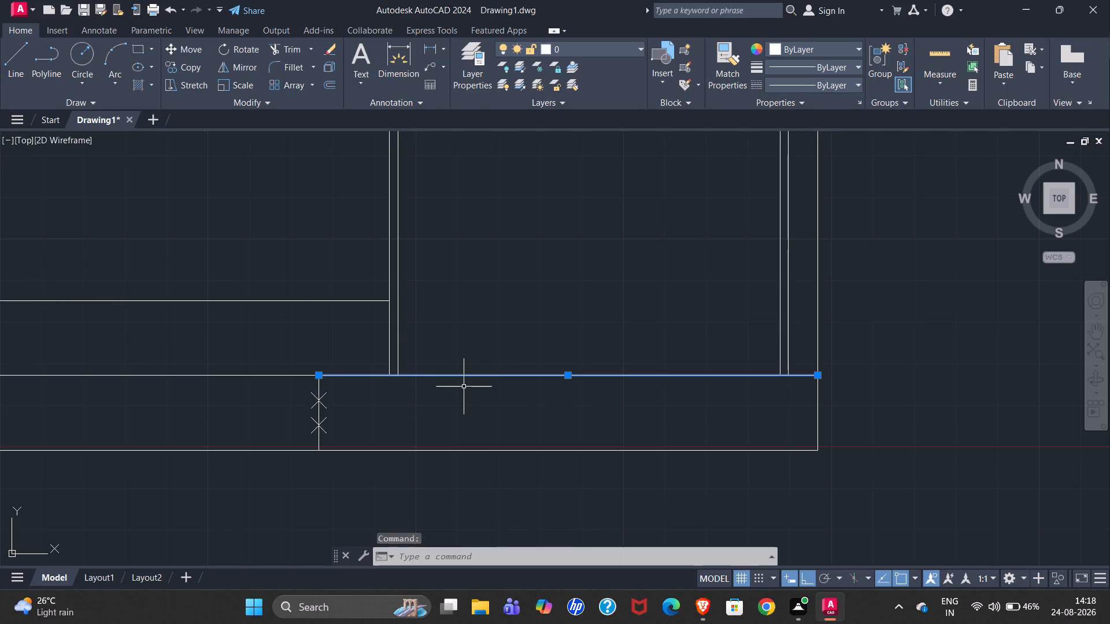
pyautogui.press('c')
pyautogui.press('o')
pyautogui.press('Return')
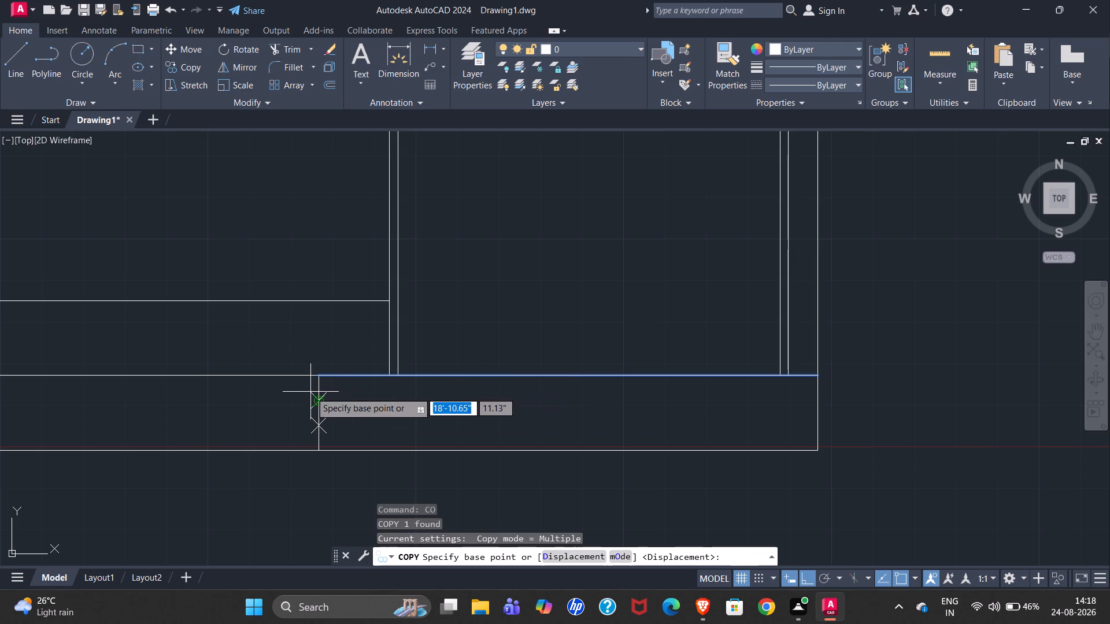
pyautogui.click(317, 379)
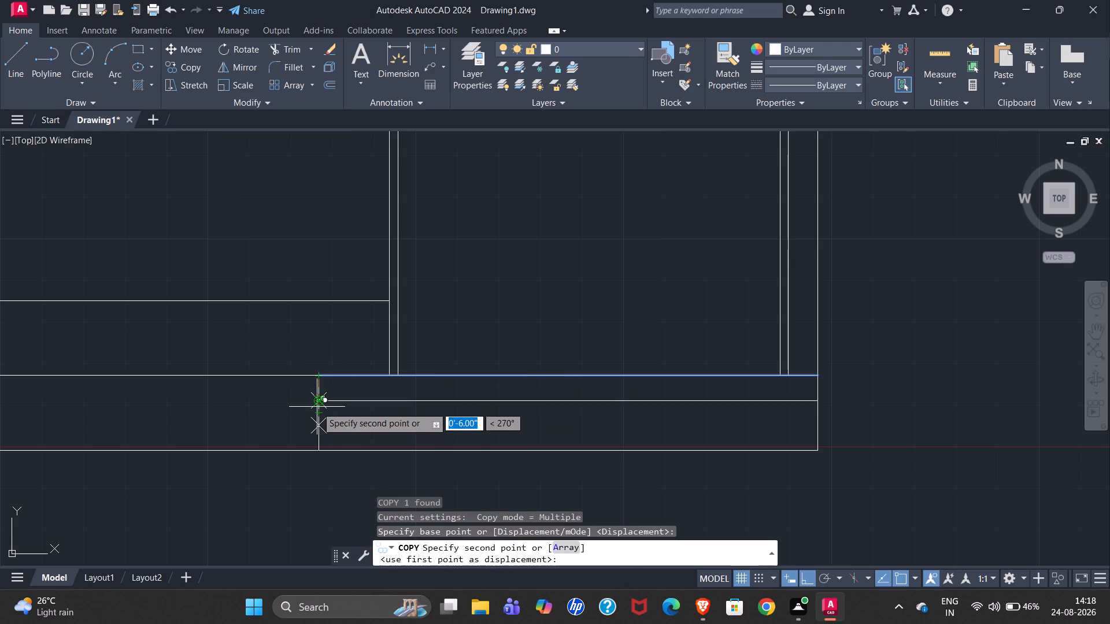
pyautogui.scroll(6, 317, 402)
pyautogui.click(327, 393)
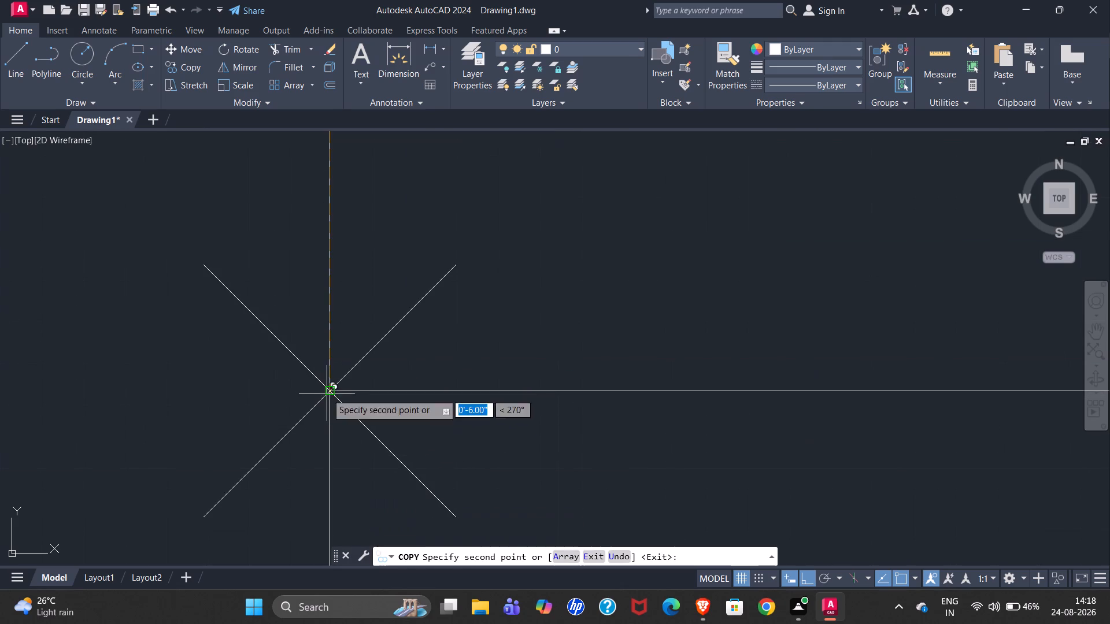
pyautogui.scroll(-4, 328, 306)
pyautogui.scroll(2, 331, 382)
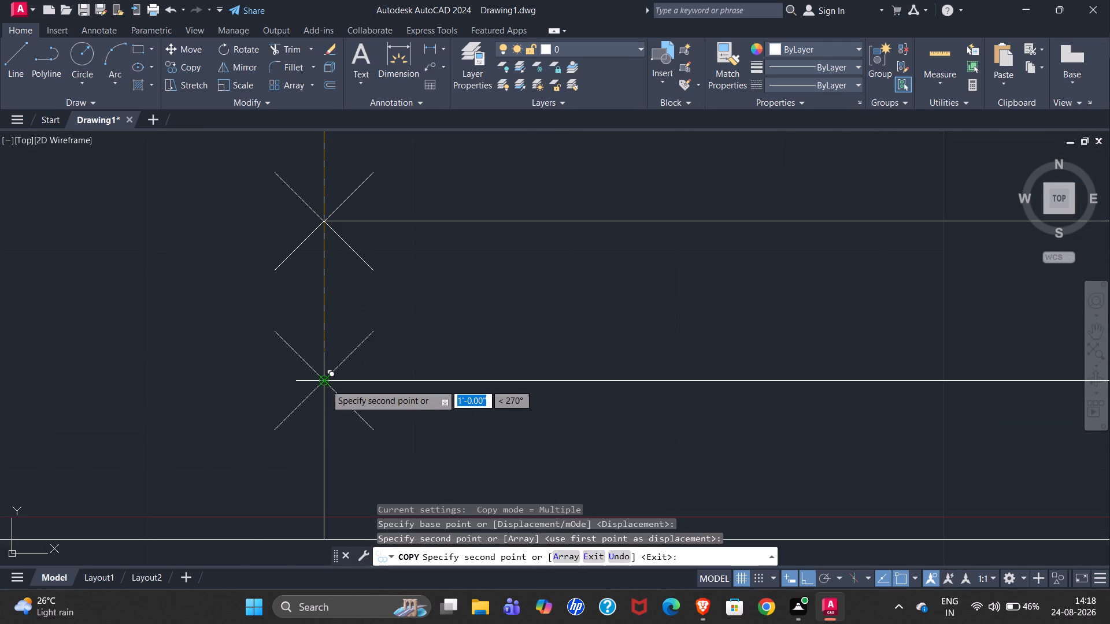
pyautogui.click(325, 384)
pyautogui.scroll(-4, 347, 300)
pyautogui.press('Escape')
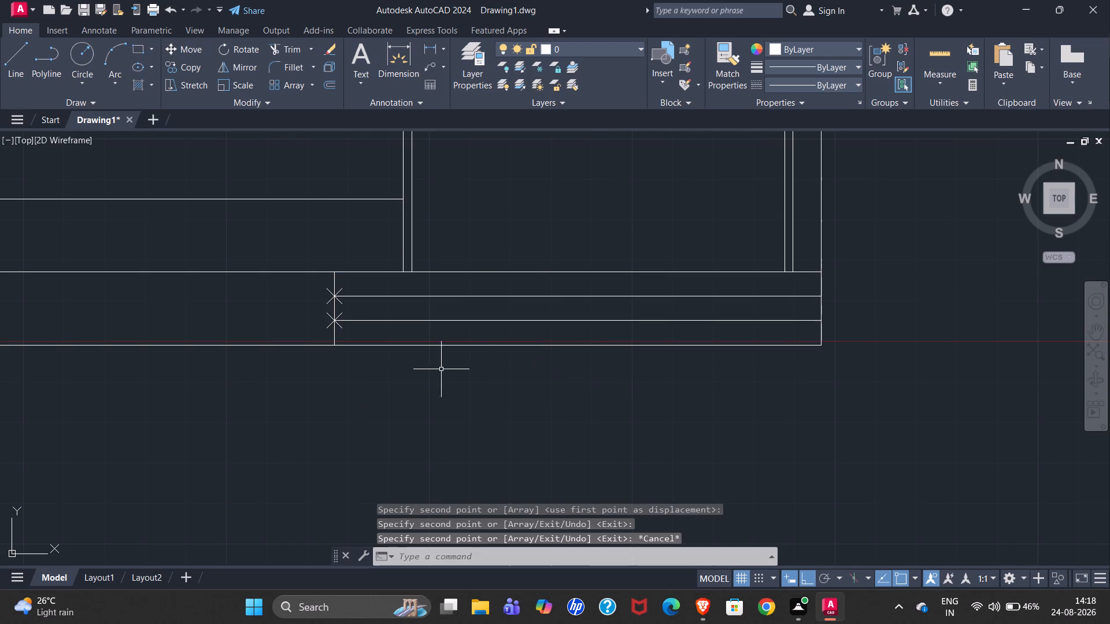
# Delete the two point markers on the steps' vertical side line.
pyautogui.click(326, 291)
pyautogui.click(331, 317)
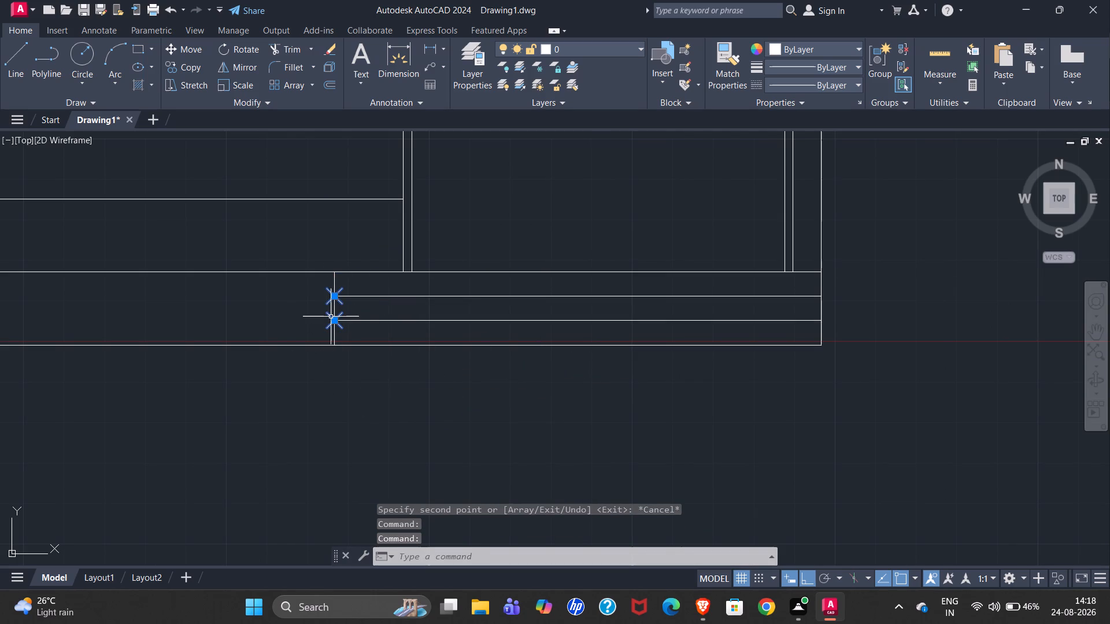
pyautogui.press('Delete')
# Compare the redrawn plinth level line with the reference elevation, examining the level marks by the steps and the main gate and ramp area.
pyautogui.scroll(-2, 845, 334)
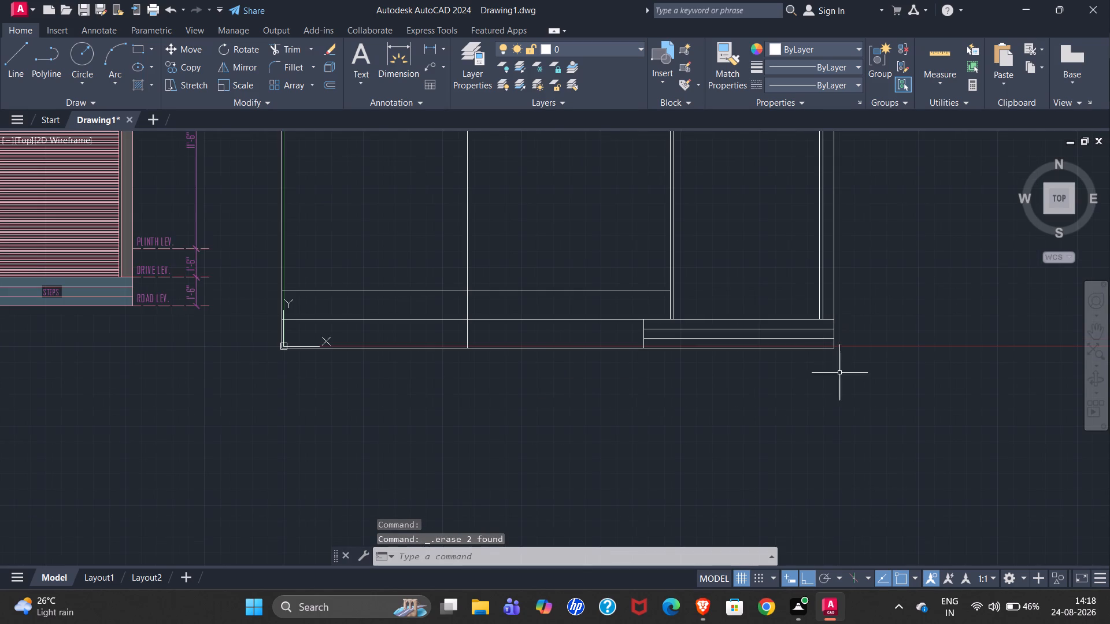
pyautogui.scroll(-2, 786, 376)
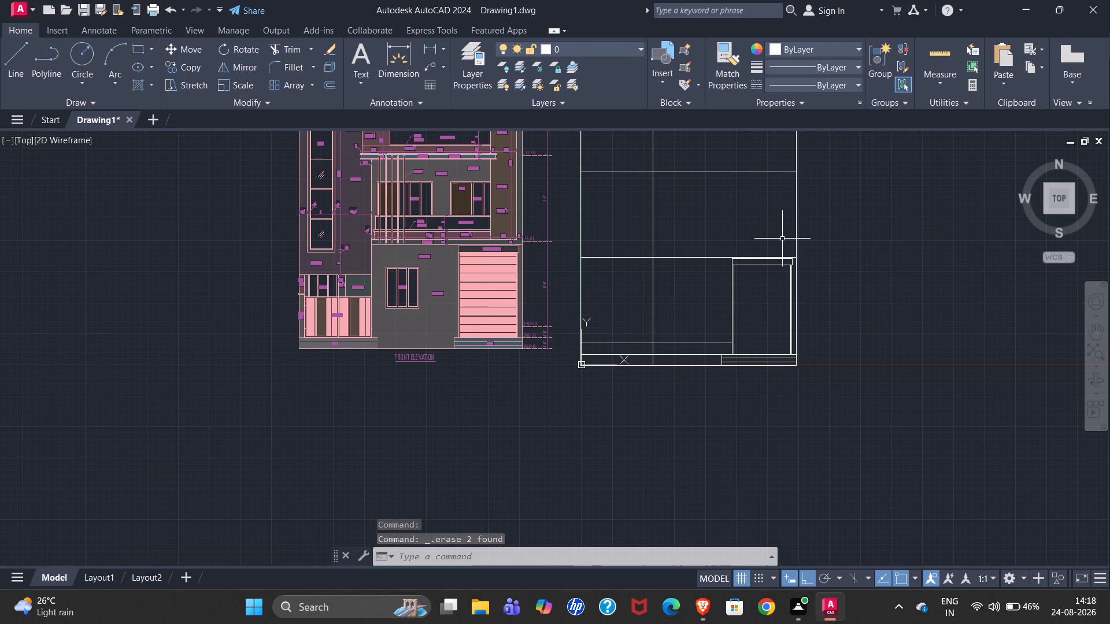
pyautogui.scroll(2, 486, 237)
pyautogui.scroll(-1, 457, 245)
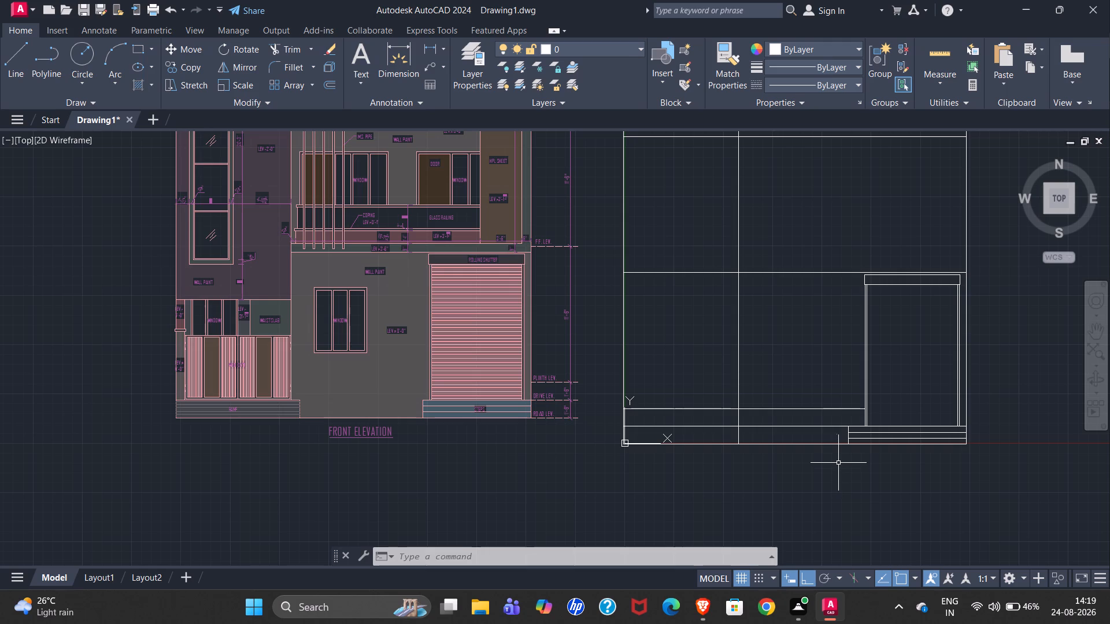
pyautogui.click(791, 408)
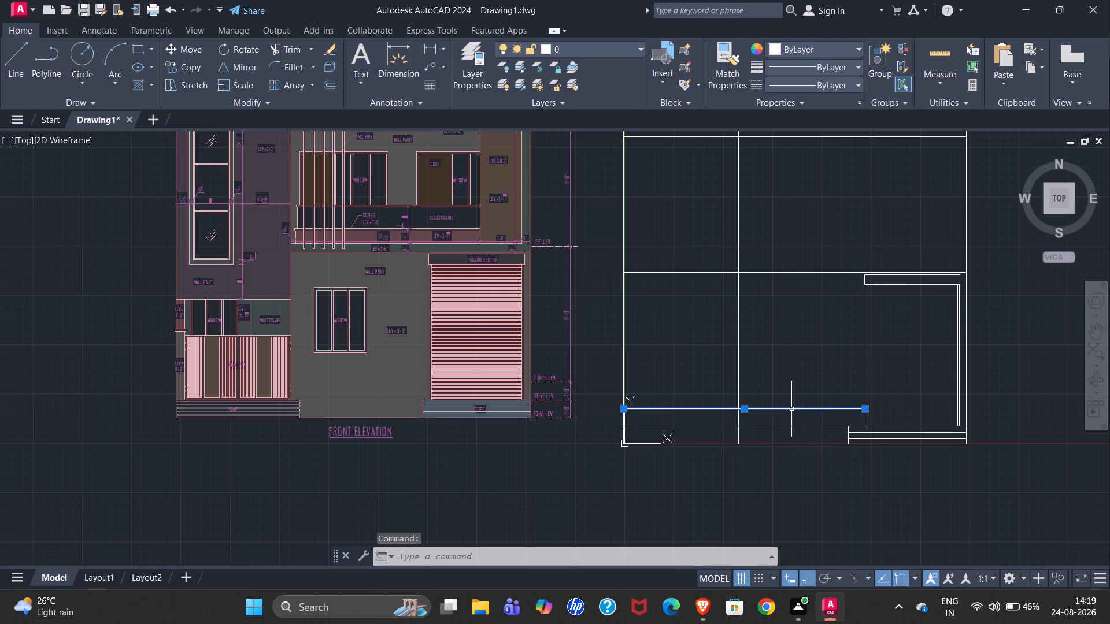
pyautogui.scroll(3, 478, 396)
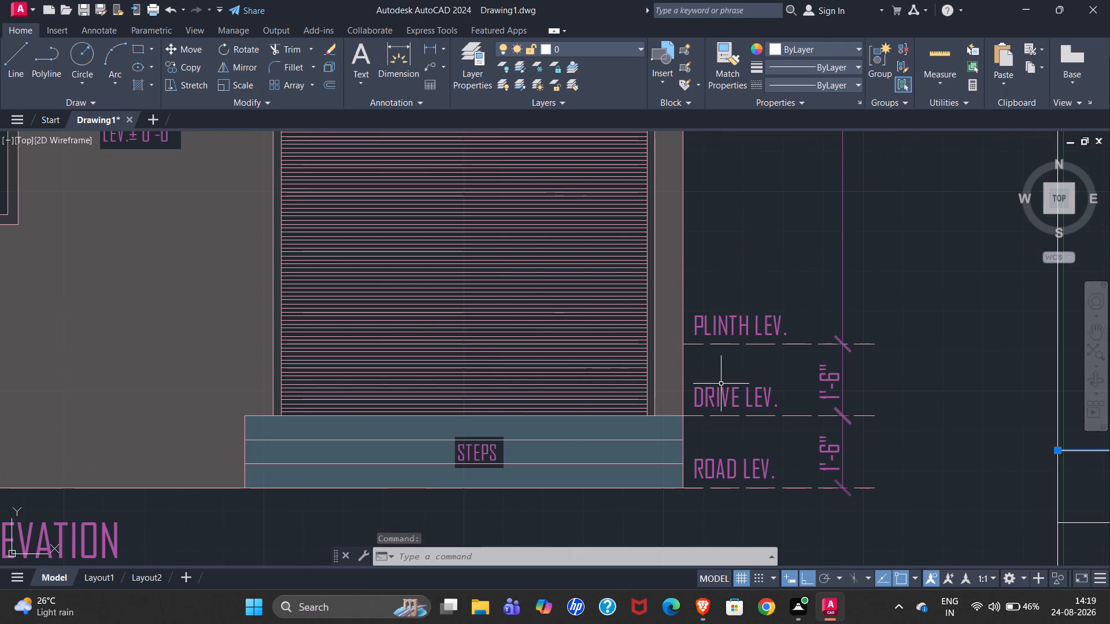
pyautogui.scroll(-2, 693, 415)
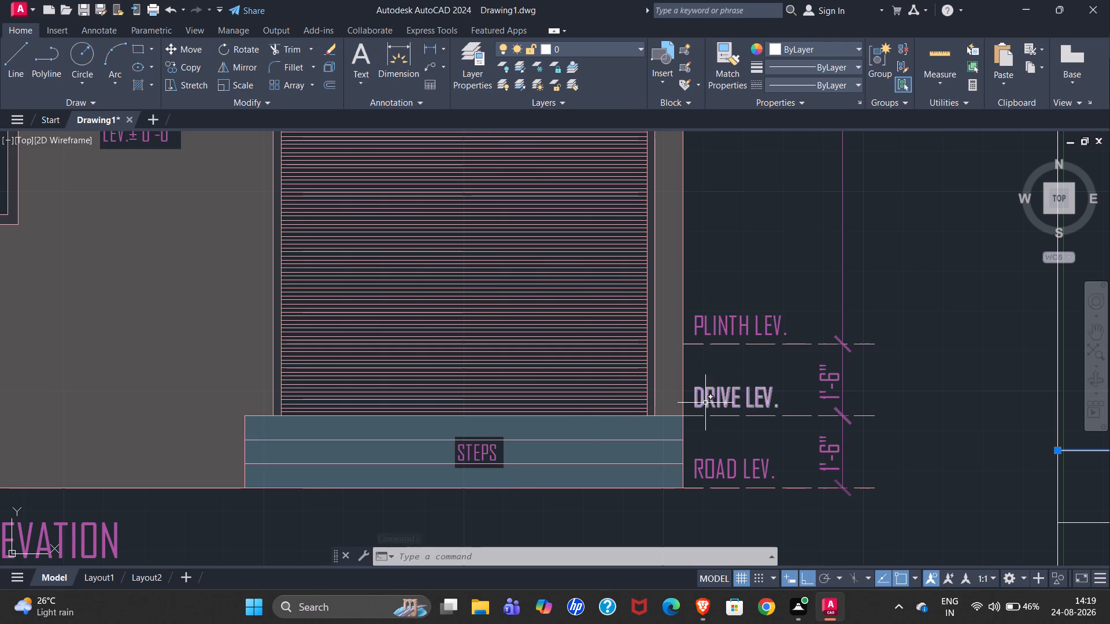
pyautogui.scroll(2, 100, 392)
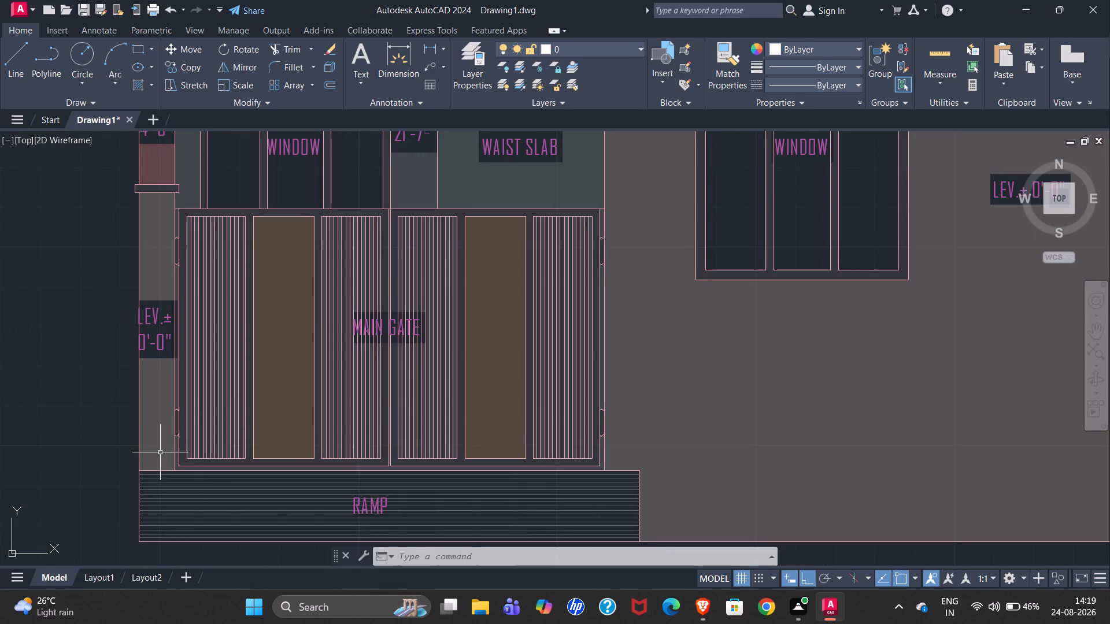
pyautogui.scroll(1, 382, 413)
pyautogui.scroll(-1, 324, 411)
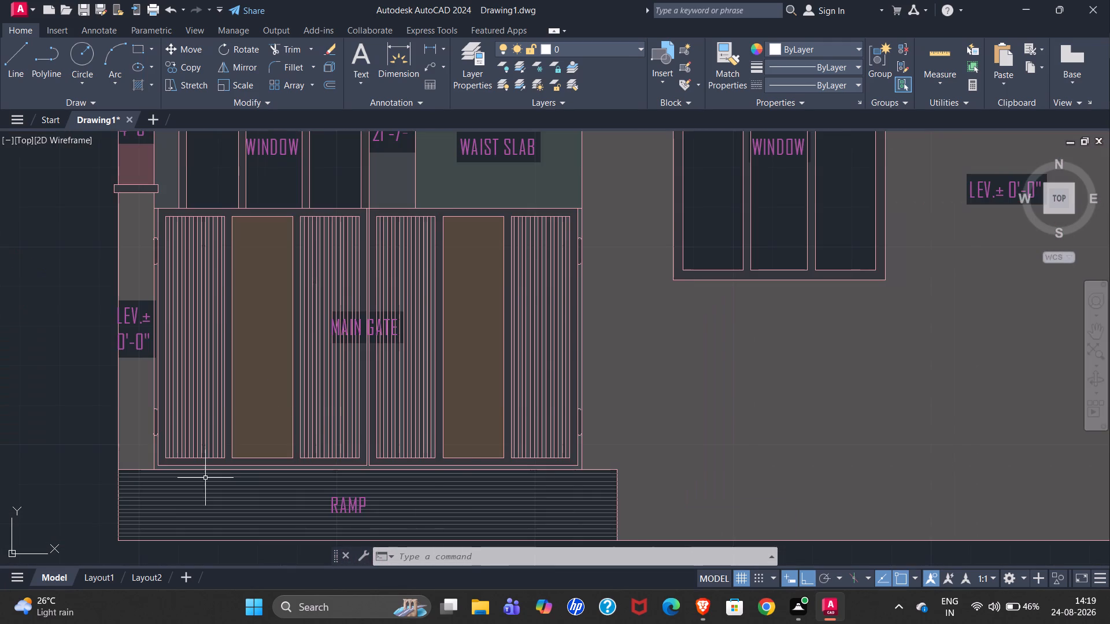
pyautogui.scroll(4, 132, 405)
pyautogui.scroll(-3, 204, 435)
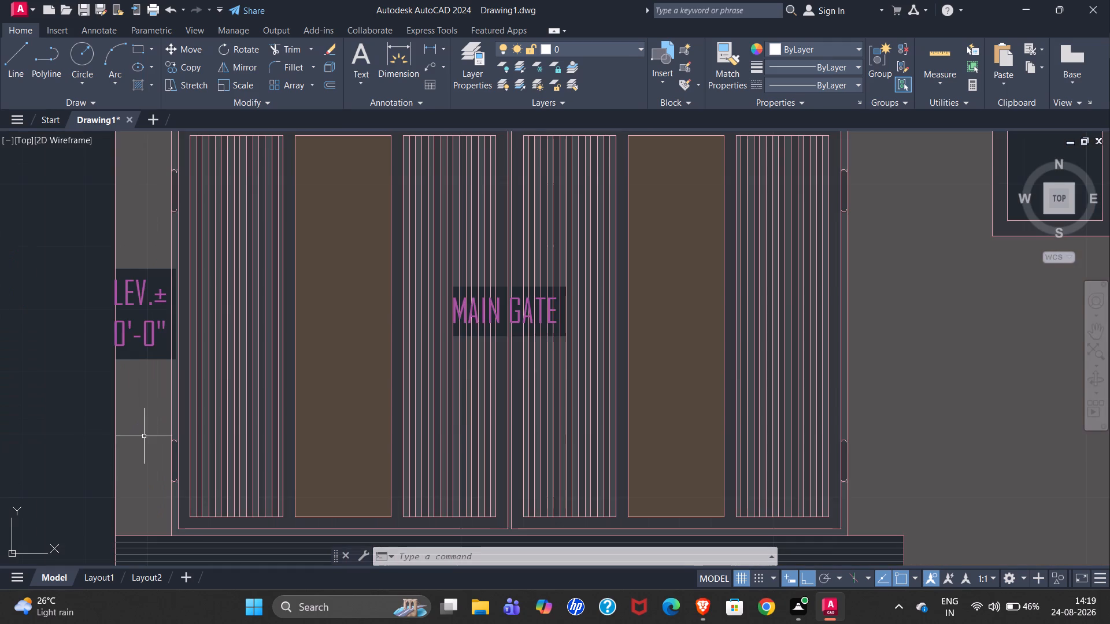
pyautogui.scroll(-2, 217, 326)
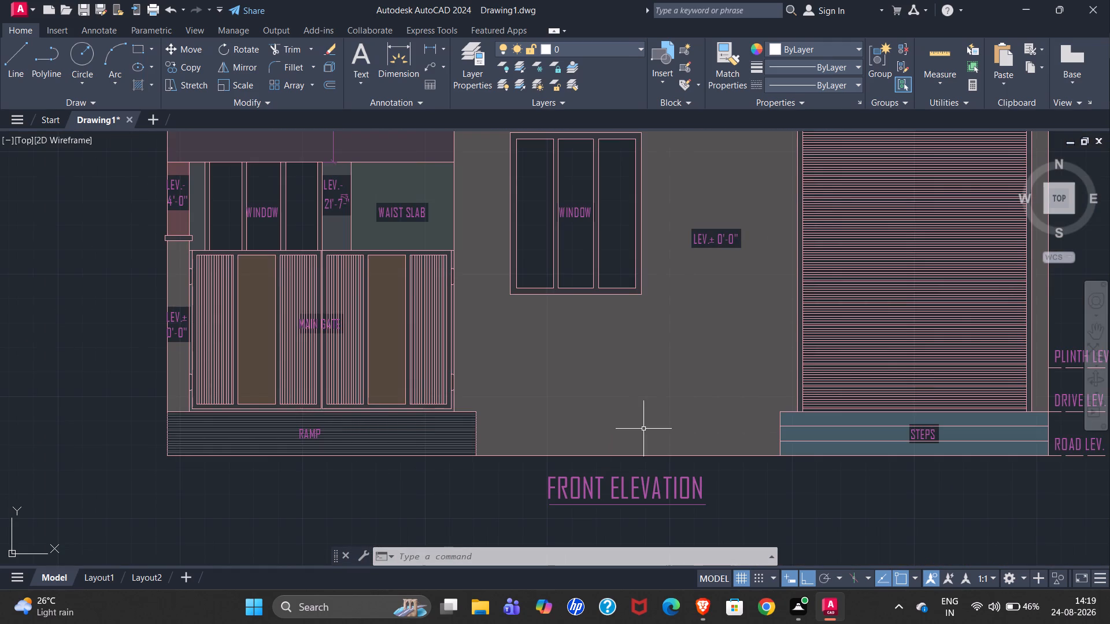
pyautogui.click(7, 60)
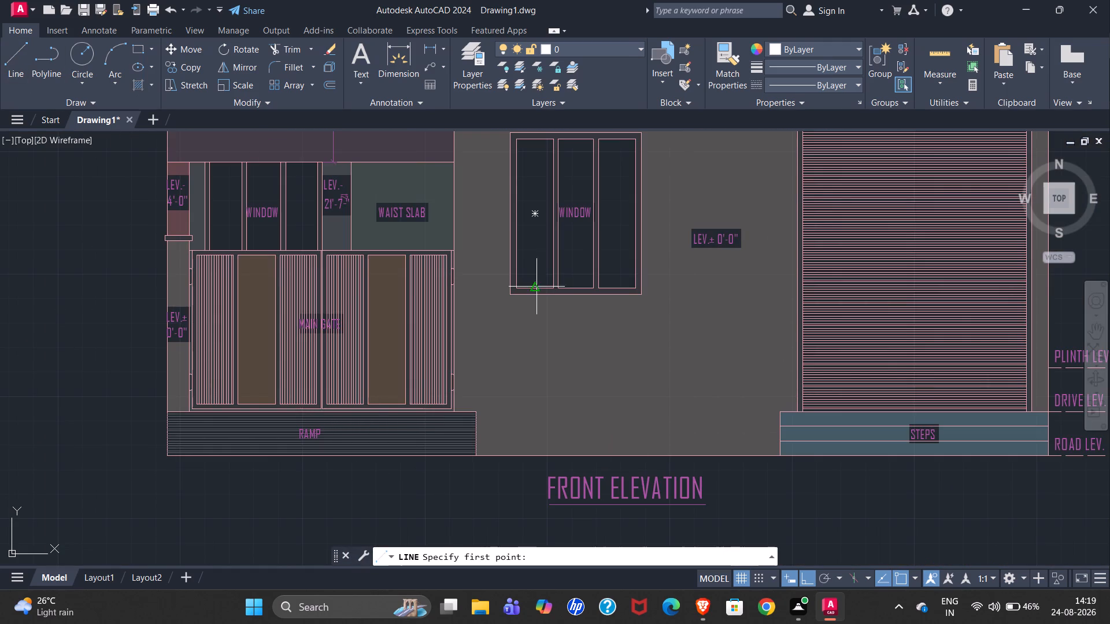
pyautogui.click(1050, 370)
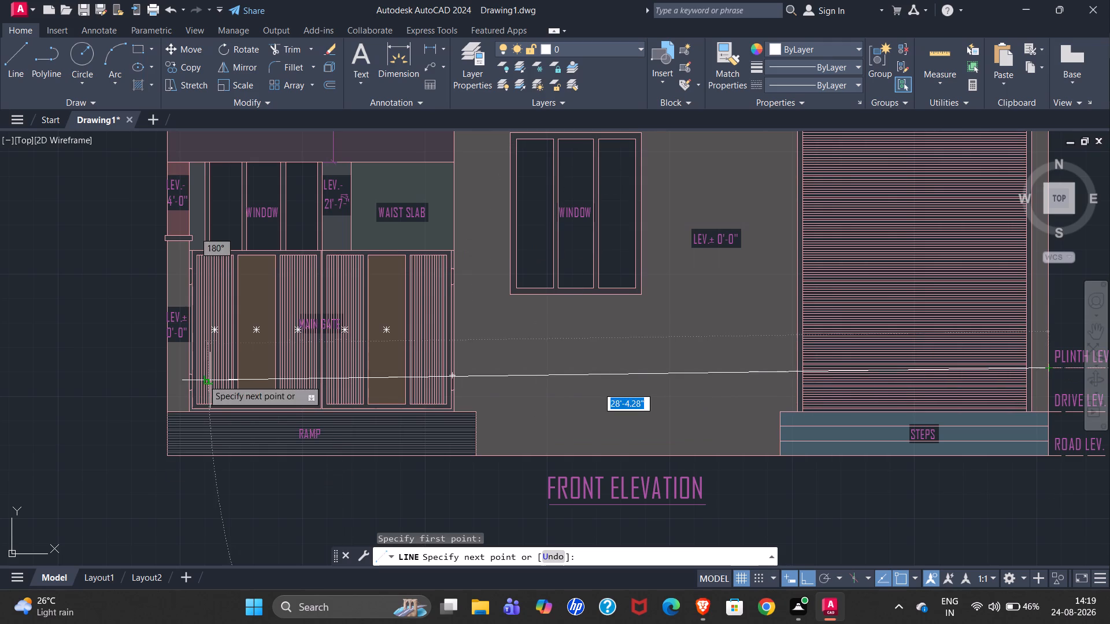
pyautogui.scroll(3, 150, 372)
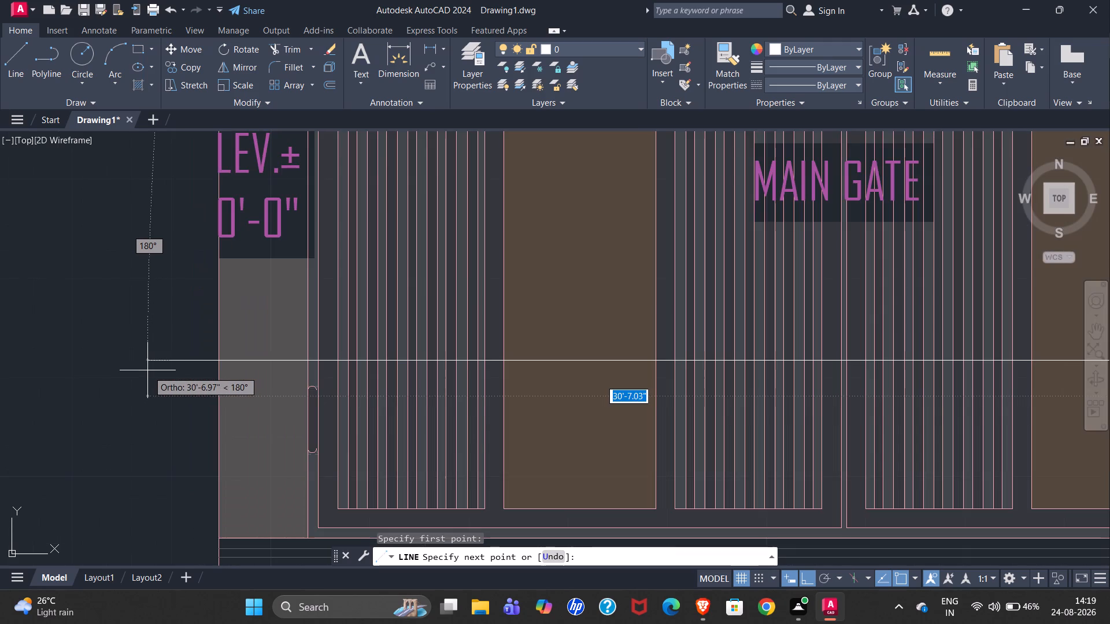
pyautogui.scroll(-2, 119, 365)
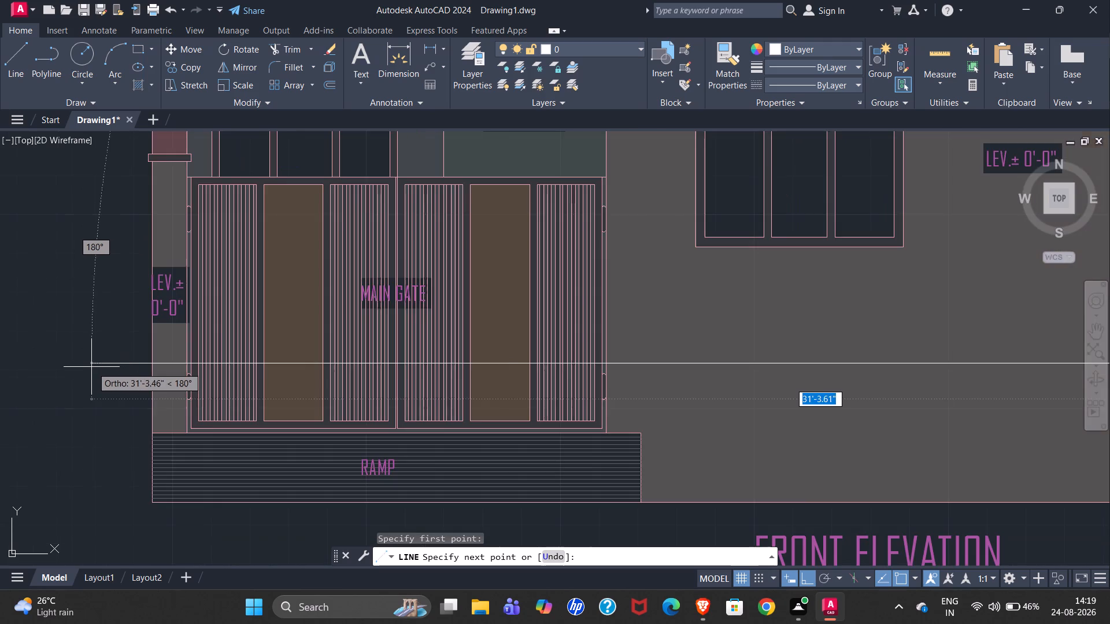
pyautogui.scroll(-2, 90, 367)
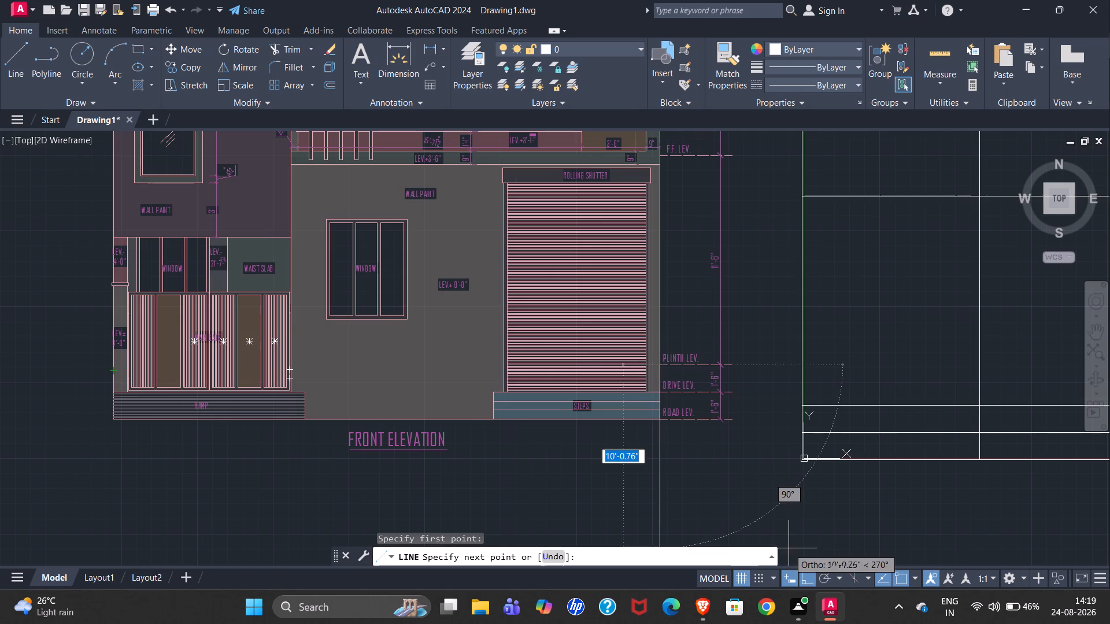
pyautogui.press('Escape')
# Extend the redrawn plinth level line across the rolling shutter opening to the building's outer edge line.
pyautogui.scroll(-1, 108, 428)
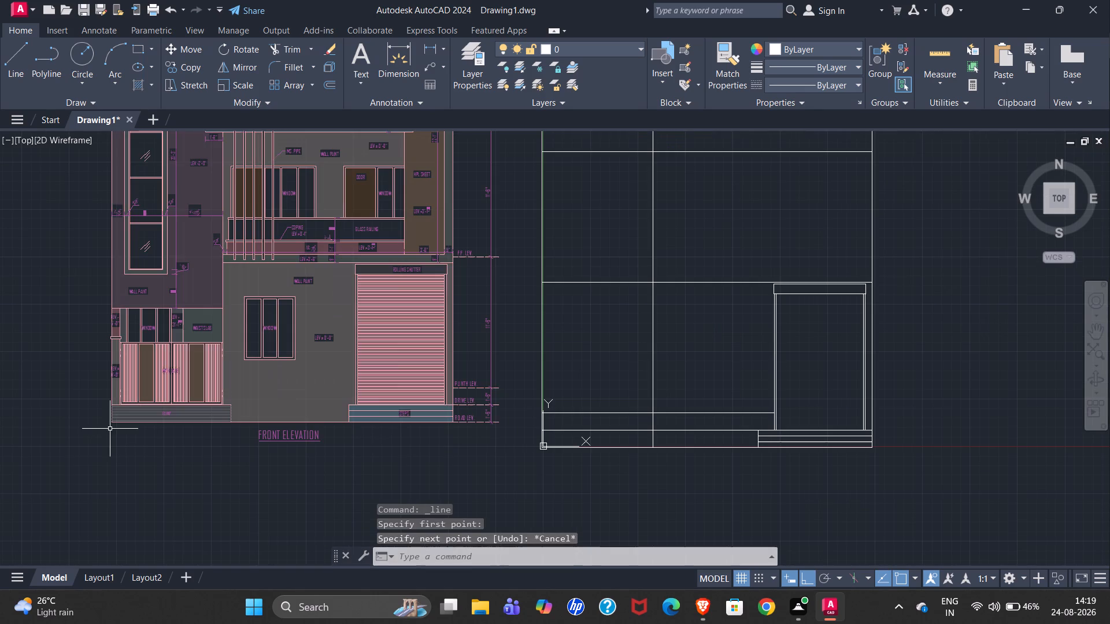
pyautogui.scroll(2, 486, 423)
pyautogui.scroll(-2, 664, 415)
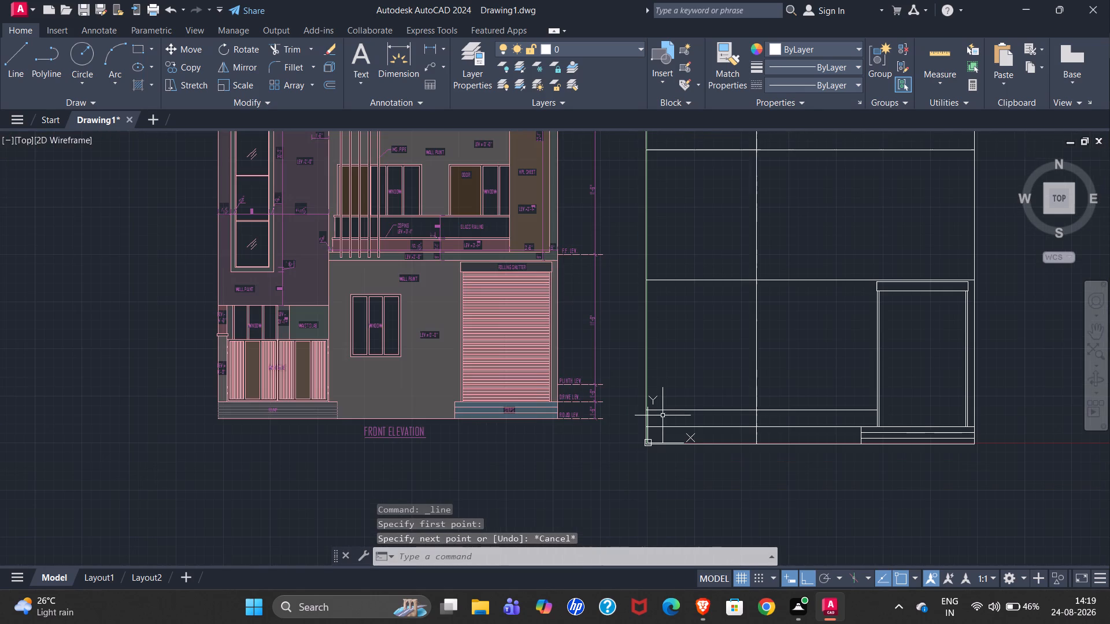
pyautogui.scroll(2, 247, 393)
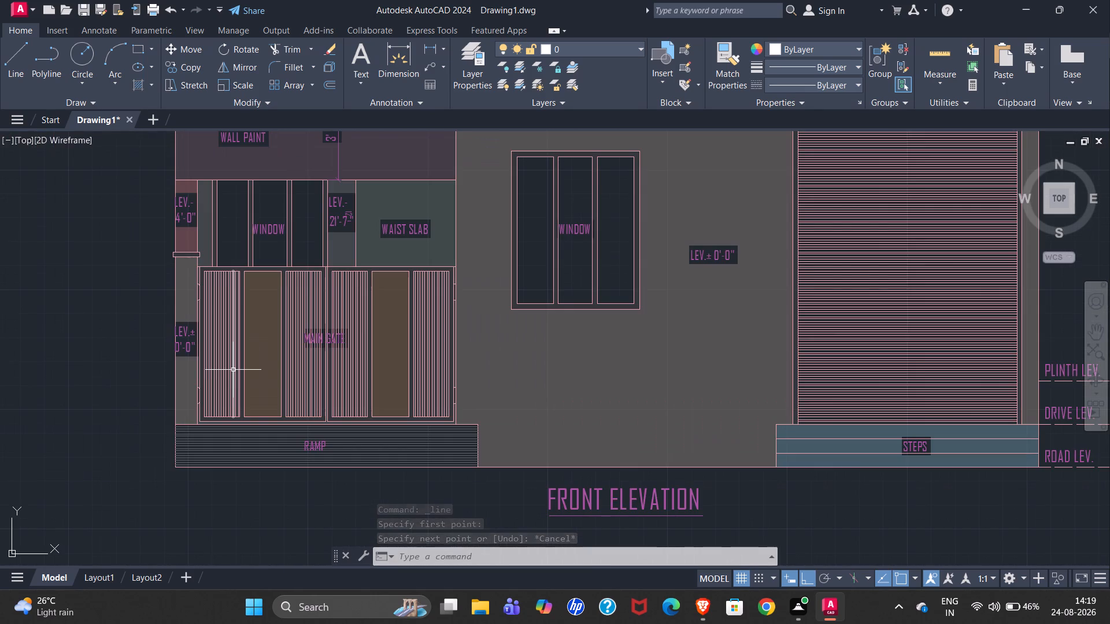
pyautogui.scroll(-2, 150, 386)
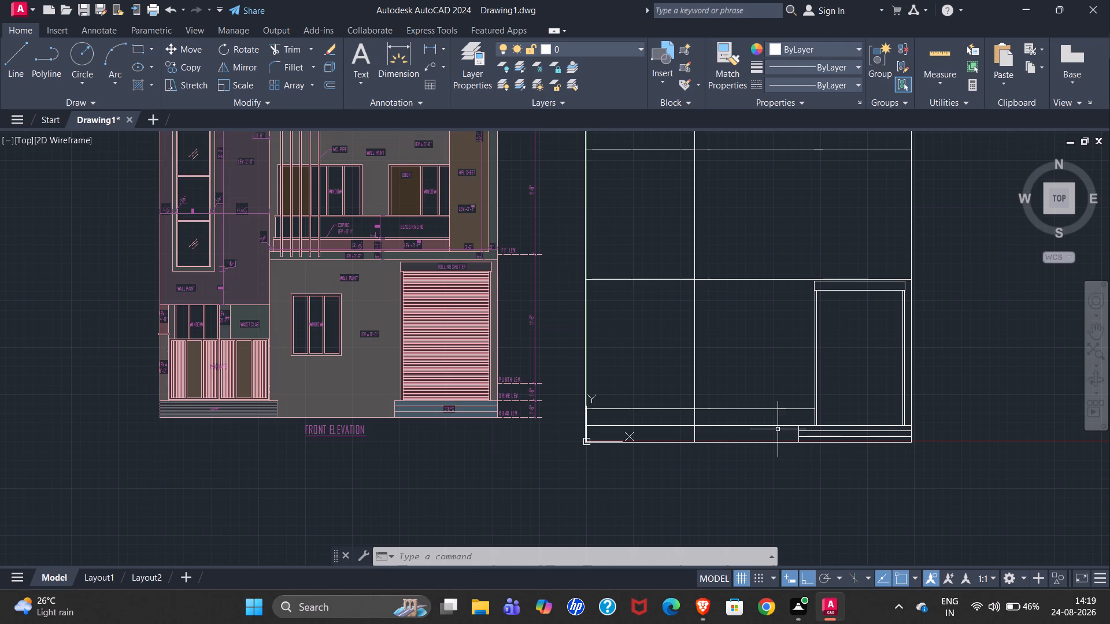
pyautogui.click(772, 408)
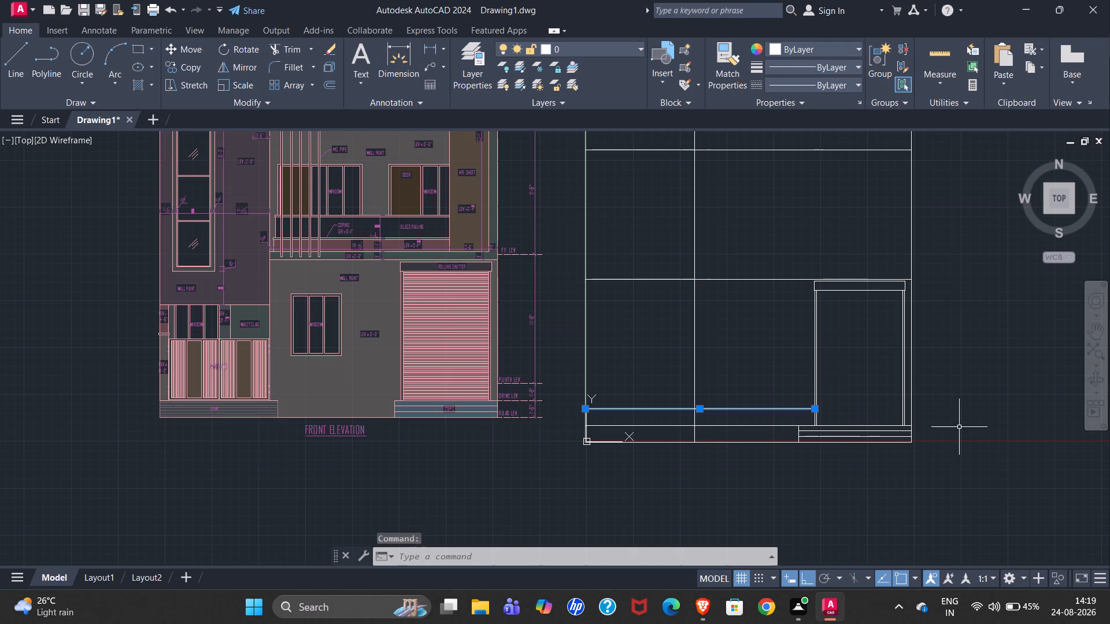
pyautogui.scroll(3, 917, 418)
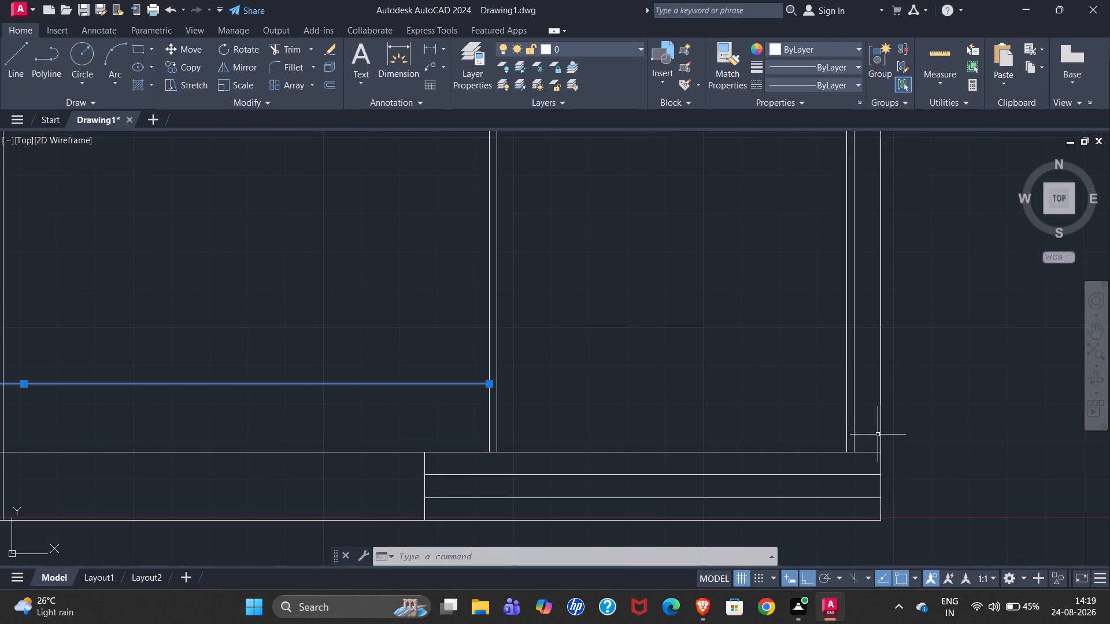
pyautogui.scroll(-2, 769, 458)
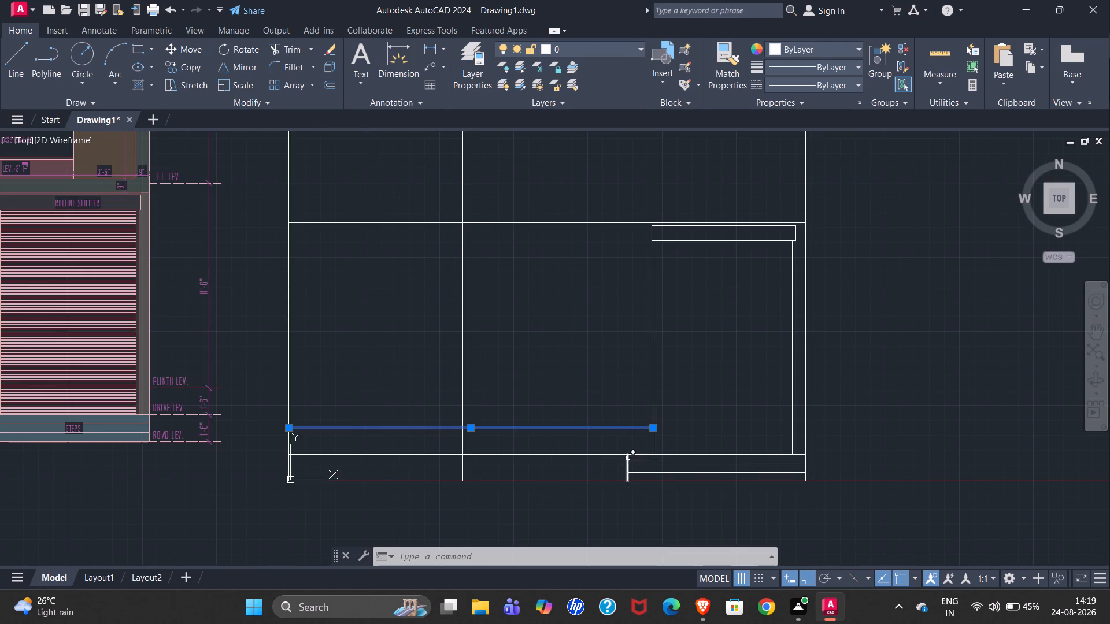
pyautogui.press('Escape')
pyautogui.write('EX')
pyautogui.press('Return')
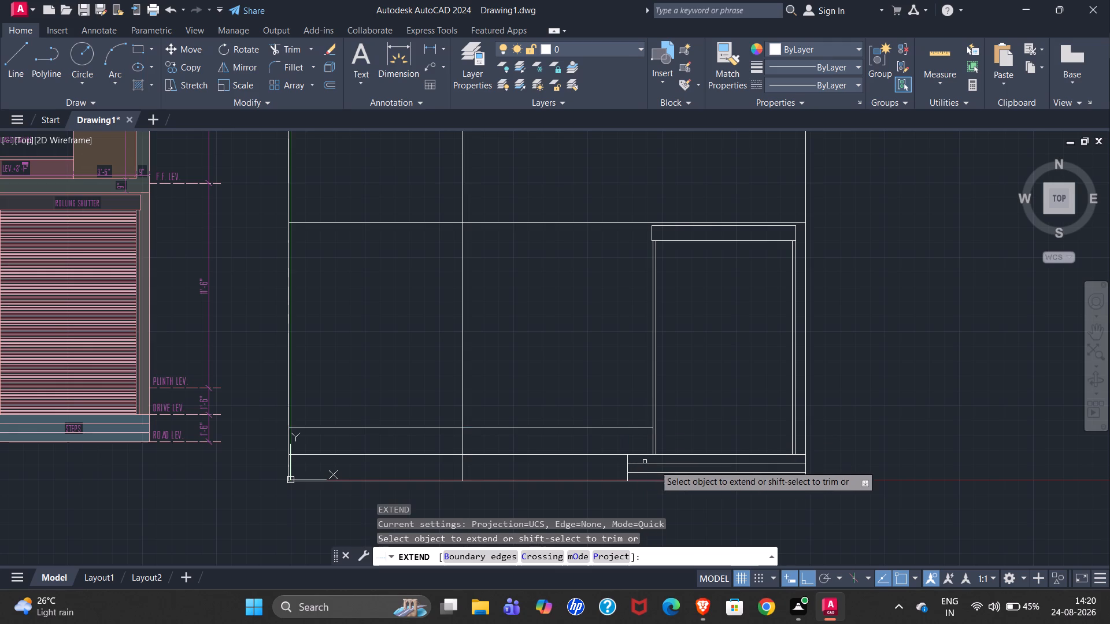
pyautogui.scroll(2, 862, 467)
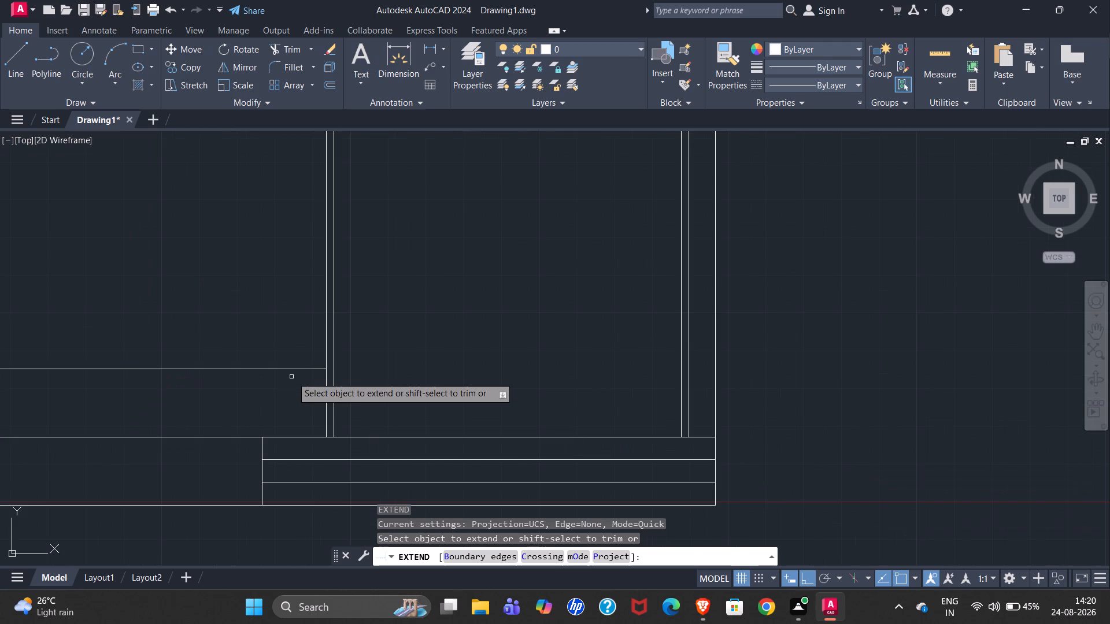
pyautogui.click(298, 371)
pyautogui.click(298, 371)
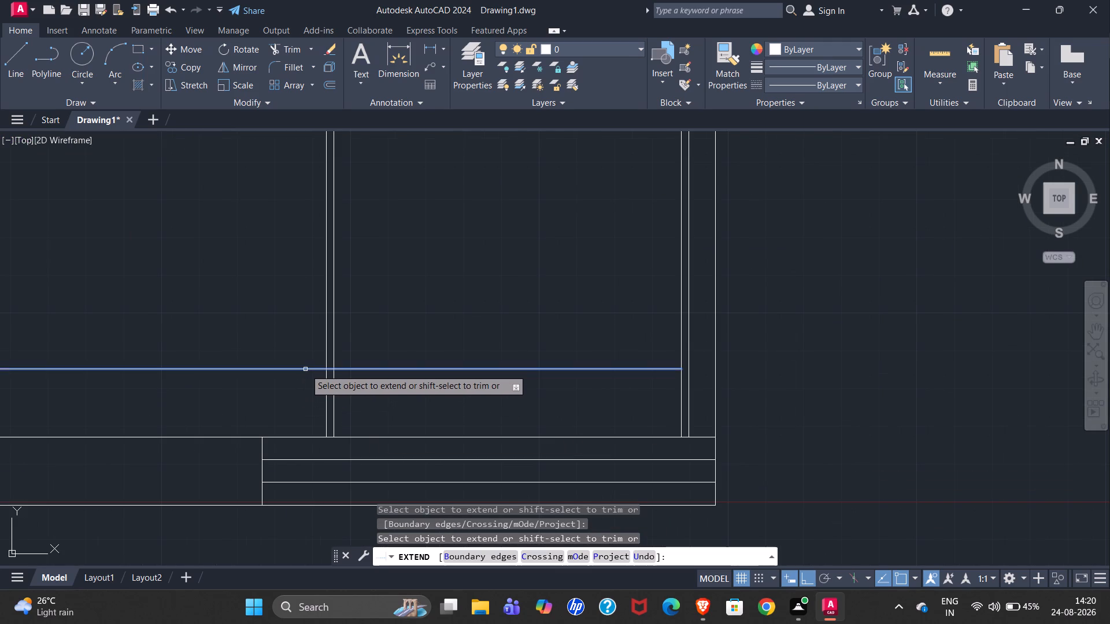
pyautogui.click(305, 369)
pyautogui.click(306, 371)
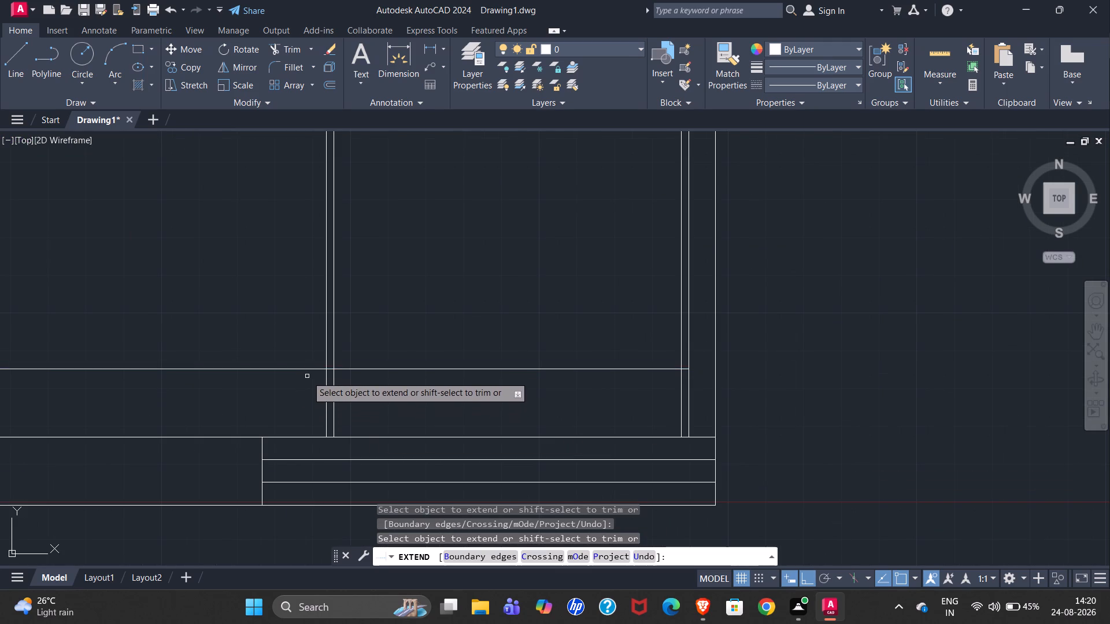
pyautogui.click(309, 367)
pyautogui.press('Escape')
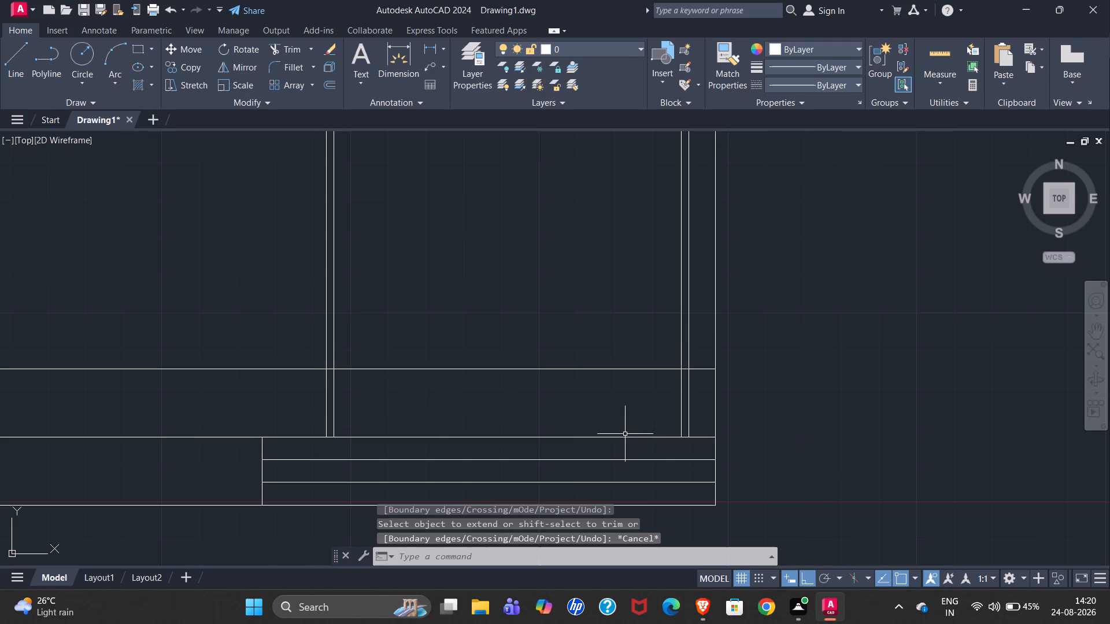
# Trim the plinth level line, keeping only the short piece between the shutter's side frame and the building's outer edge.
pyautogui.write('TR')
pyautogui.press('Return')
pyautogui.scroll(4, 684, 377)
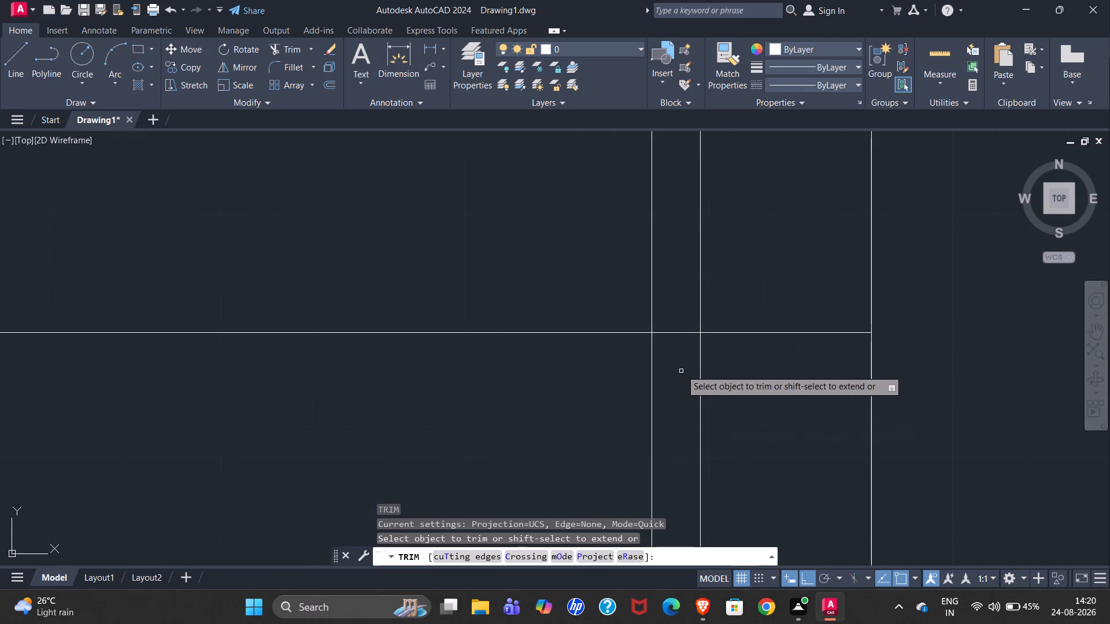
pyautogui.moveTo(680, 369); pyautogui.dragTo(683, 318)
pyautogui.moveTo(545, 307); pyautogui.dragTo(545, 357)
pyautogui.scroll(-4, 610, 352)
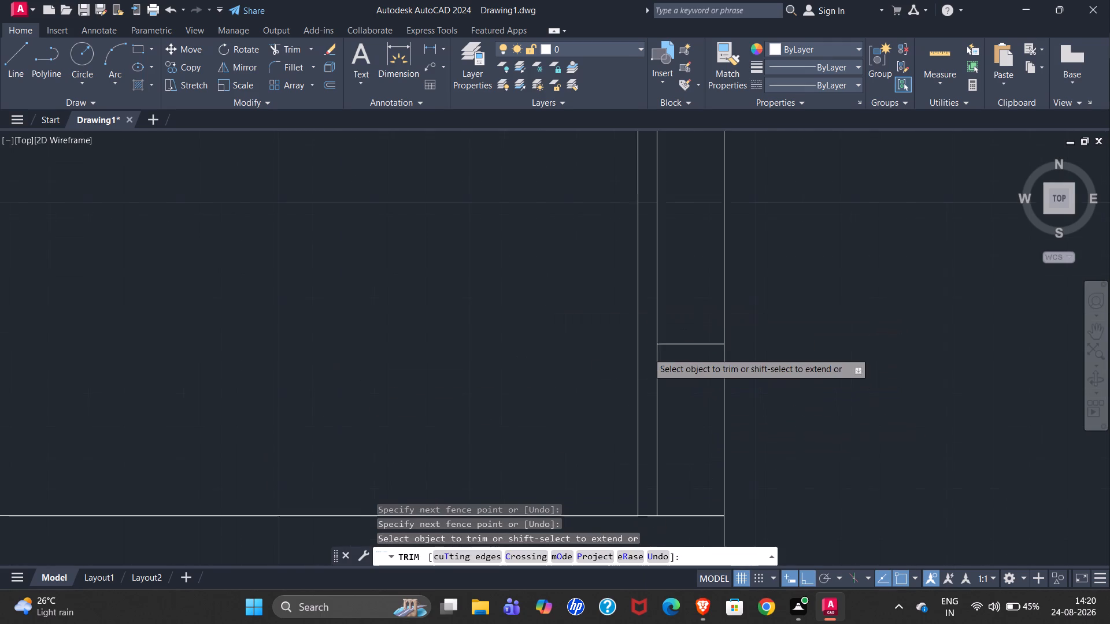
pyautogui.scroll(-3, 539, 372)
pyautogui.scroll(3, 275, 371)
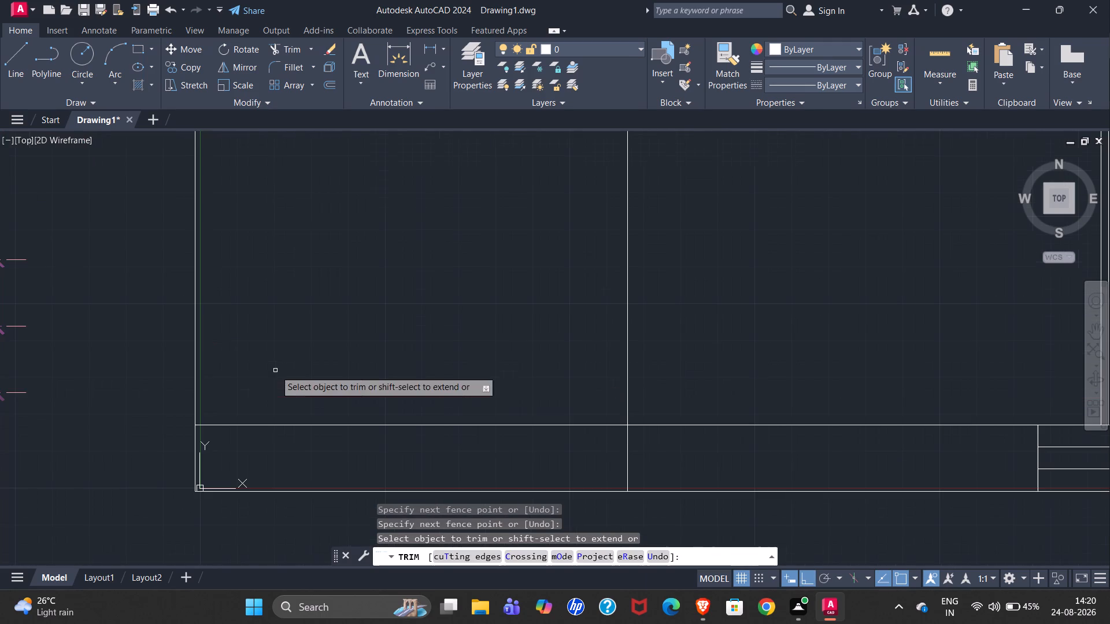
pyautogui.press('Escape')
# Mirror the steps' vertical side line and top edge about a vertical axis through the road level line's midpoint, keeping the originals, to outline the ramp.
pyautogui.scroll(-2, 231, 459)
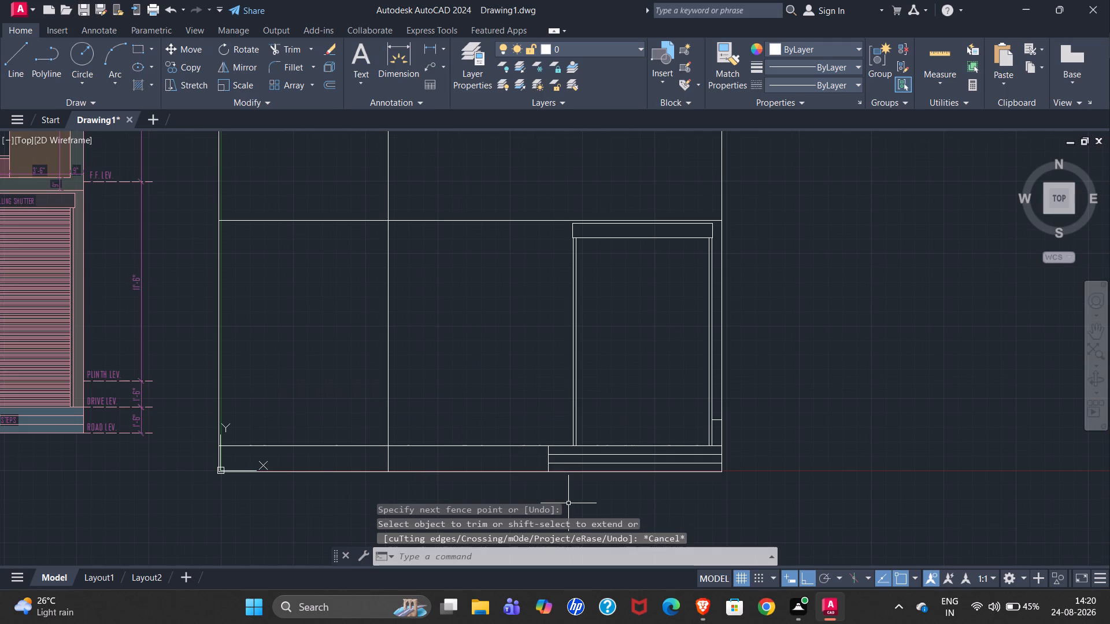
pyautogui.scroll(-1, 881, 429)
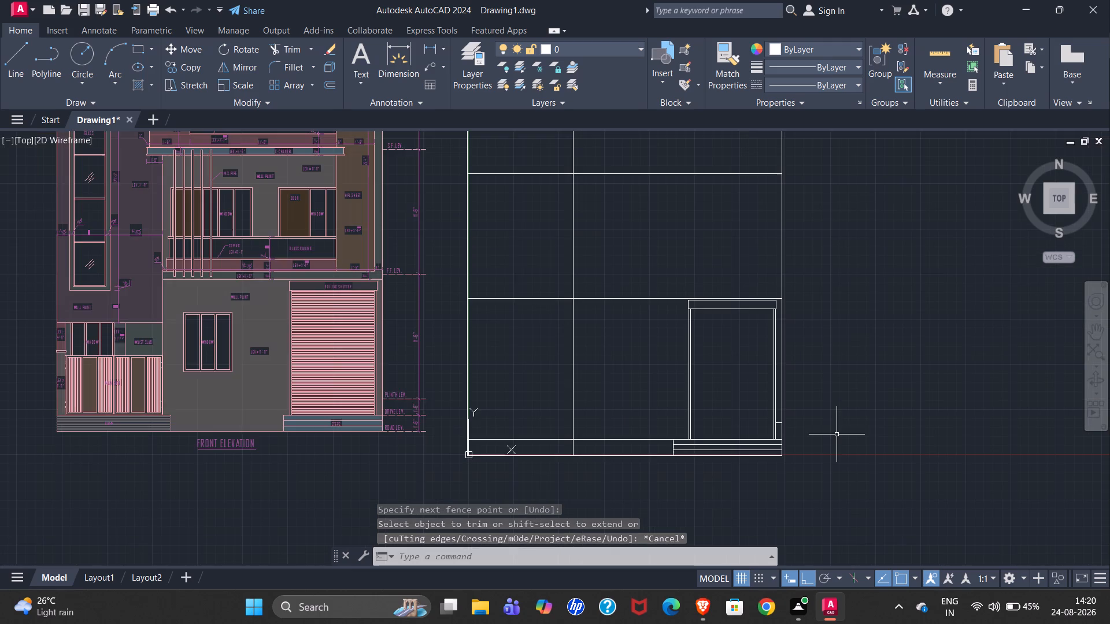
pyautogui.scroll(2, 70, 462)
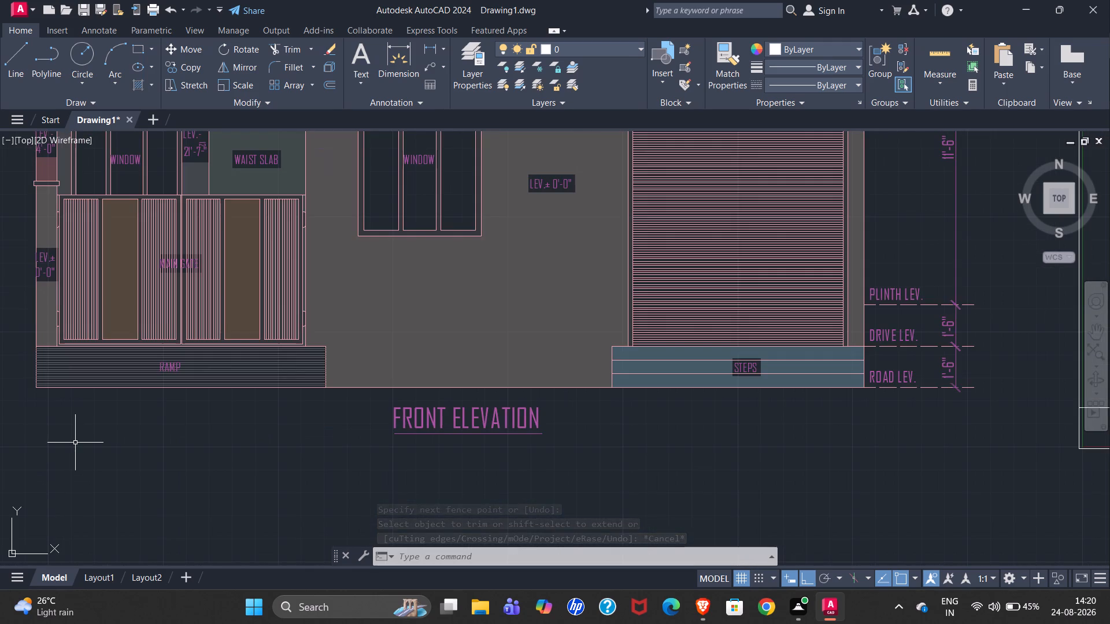
pyautogui.scroll(-2, 9, 424)
pyautogui.scroll(4, 630, 447)
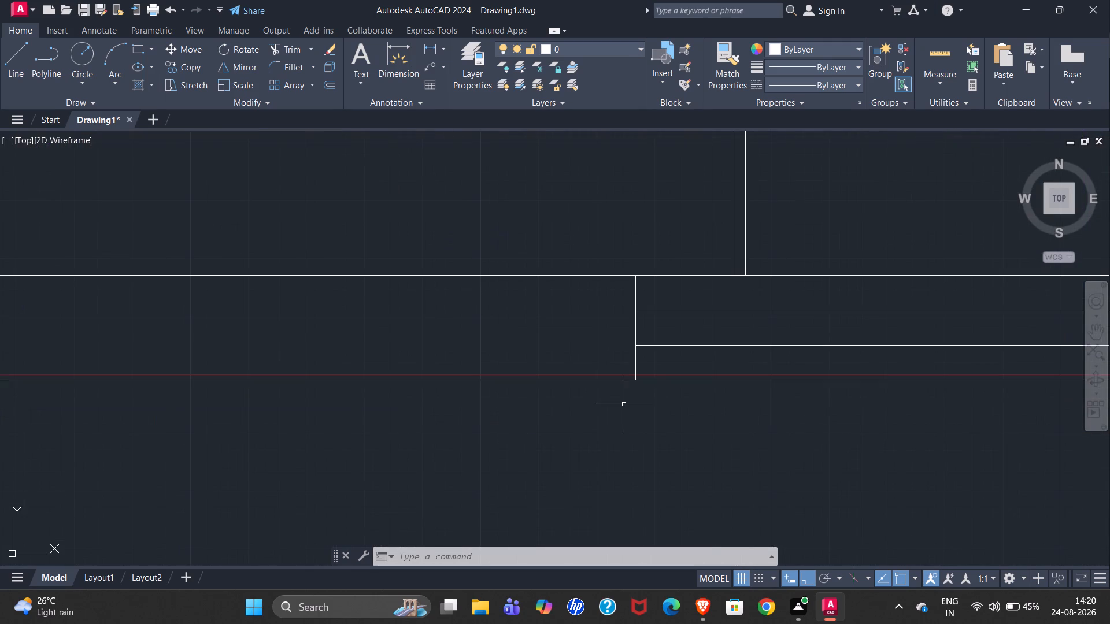
pyautogui.click(634, 291)
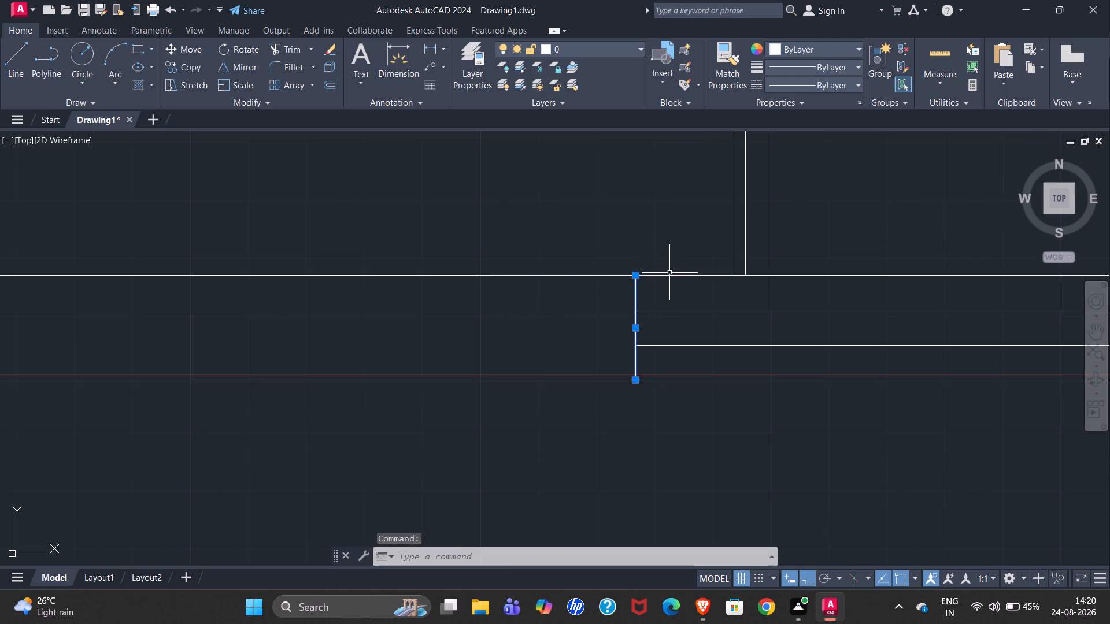
pyautogui.click(668, 276)
pyautogui.scroll(-3, 539, 279)
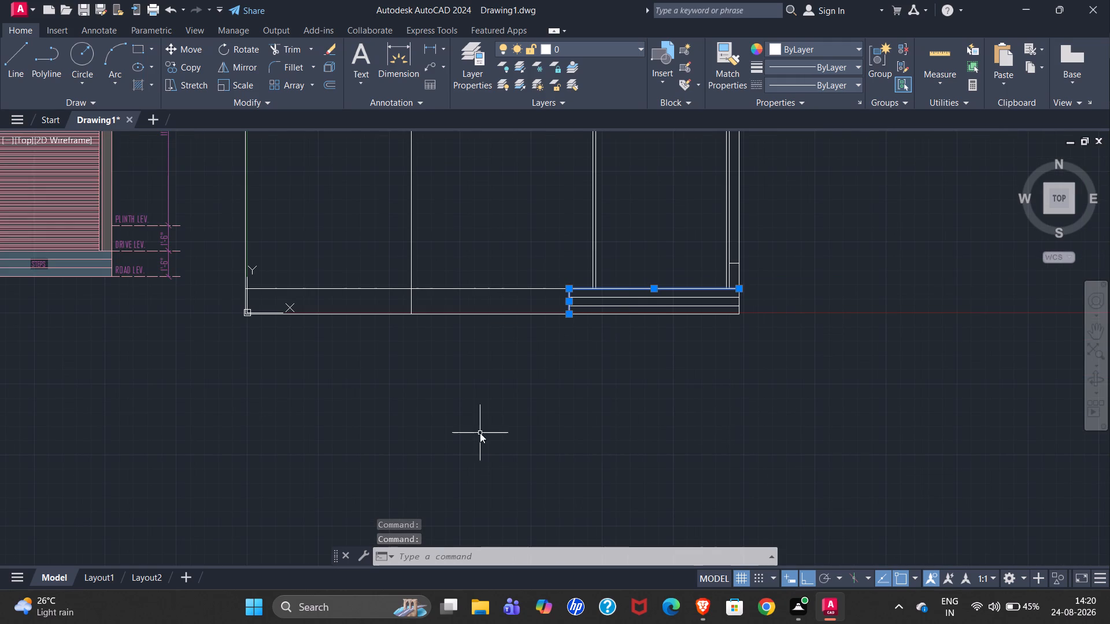
pyautogui.write('MI')
pyautogui.press('Return')
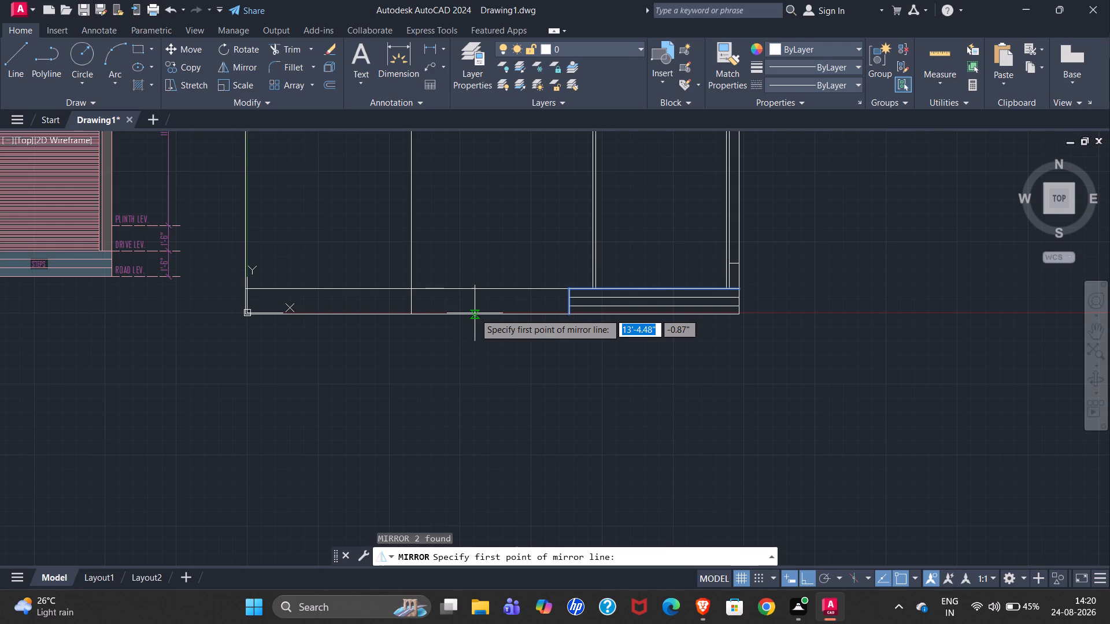
pyautogui.click(490, 314)
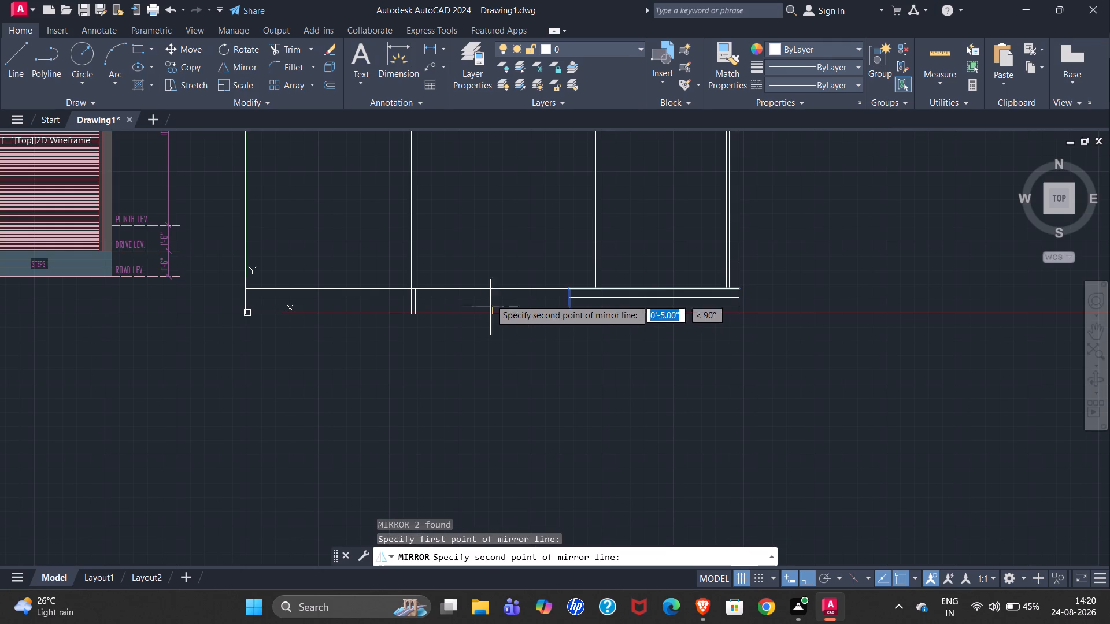
pyautogui.click(488, 224)
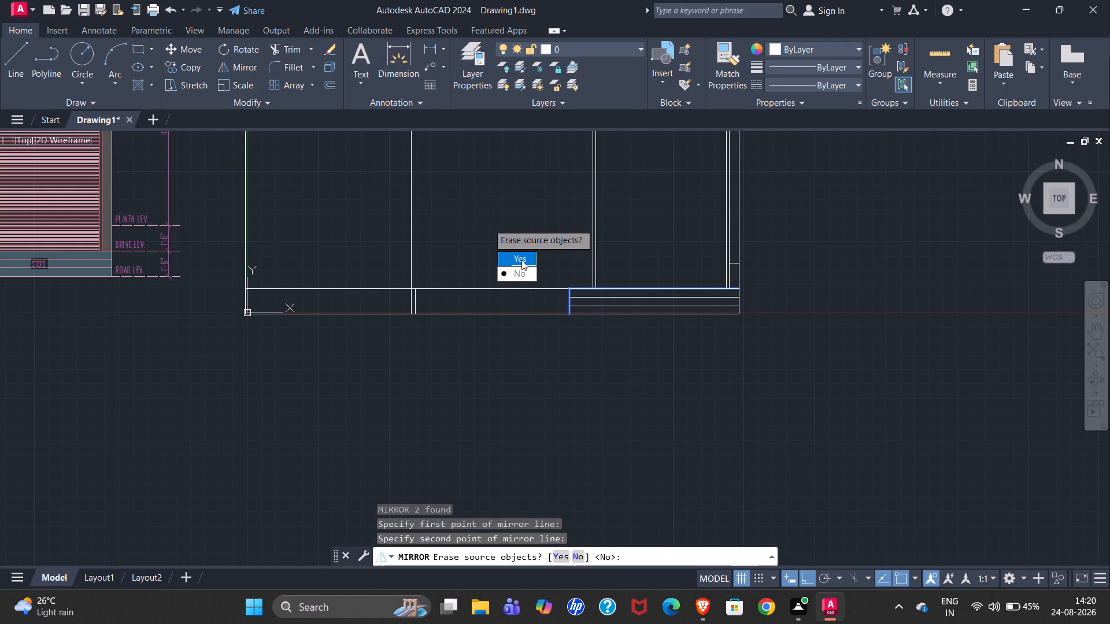
pyautogui.moveTo(523, 278); pyautogui.dragTo(488, 224)
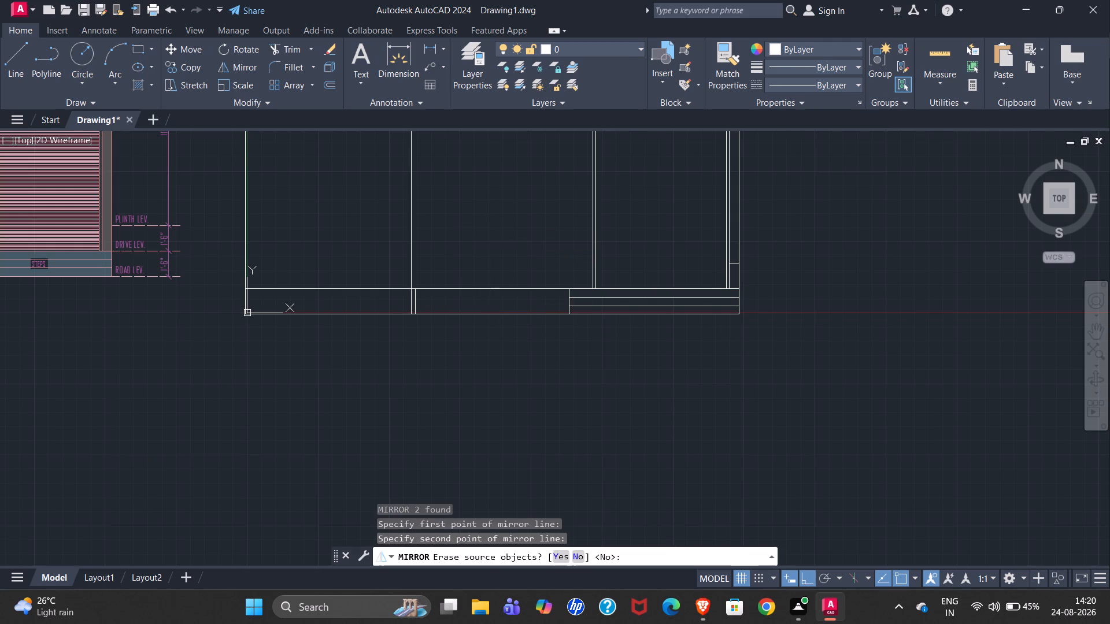
# Examine the mirrored ramp outline, highlighting its top edge and vertical side line, against the reference elevation.
pyautogui.scroll(3, 324, 296)
pyautogui.click(326, 266)
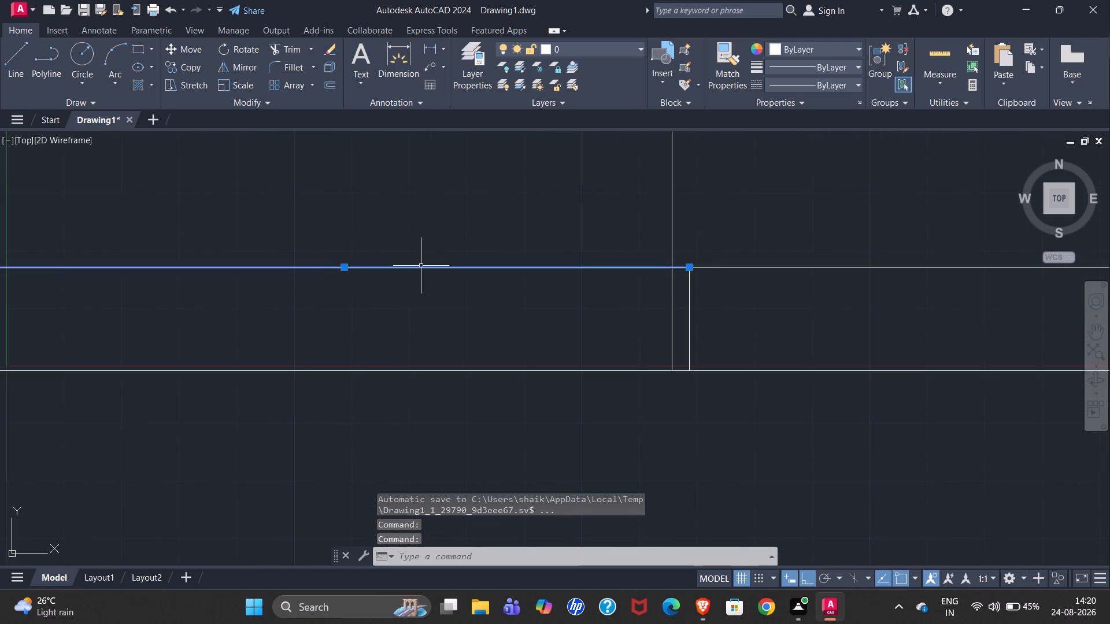
pyautogui.click(689, 298)
pyautogui.scroll(-3, 676, 187)
pyautogui.scroll(2, 490, 214)
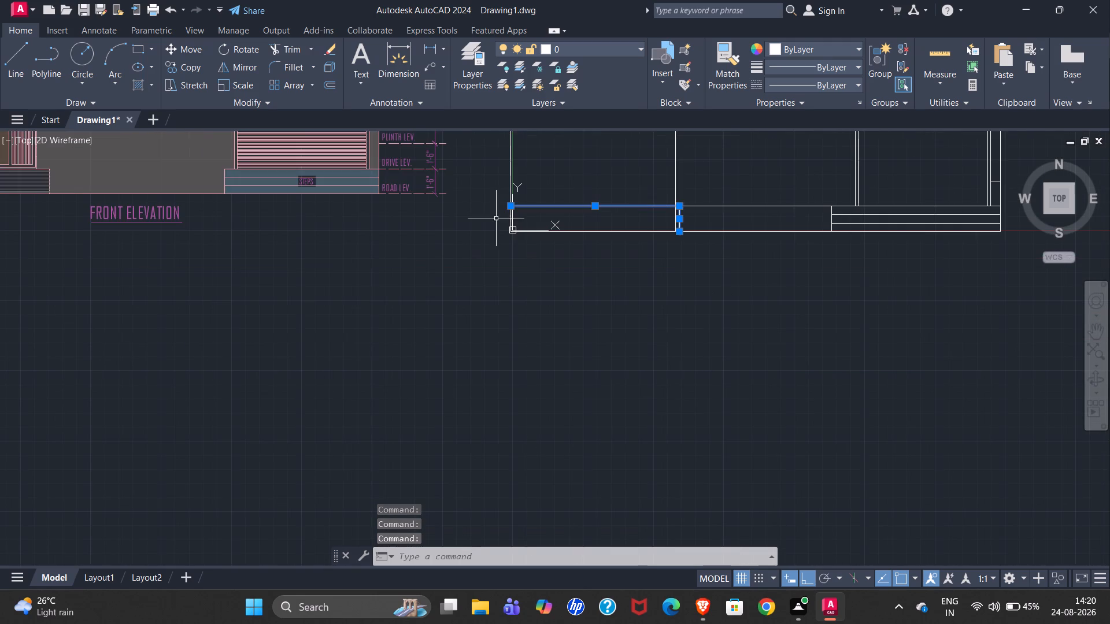
pyautogui.scroll(2, 490, 217)
pyautogui.scroll(-3, 460, 250)
pyautogui.scroll(-1, 361, 276)
pyautogui.press('Escape')
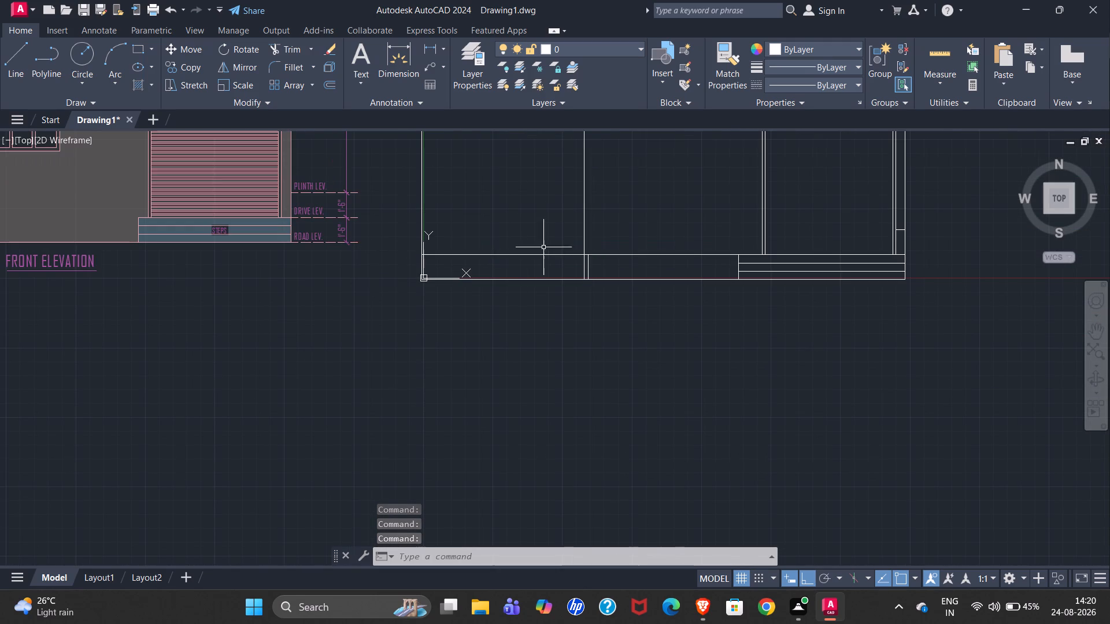
# Examine the redrawn elevation's ramp outline and lower storey alongside the reference elevation.
pyautogui.scroll(-1, 549, 298)
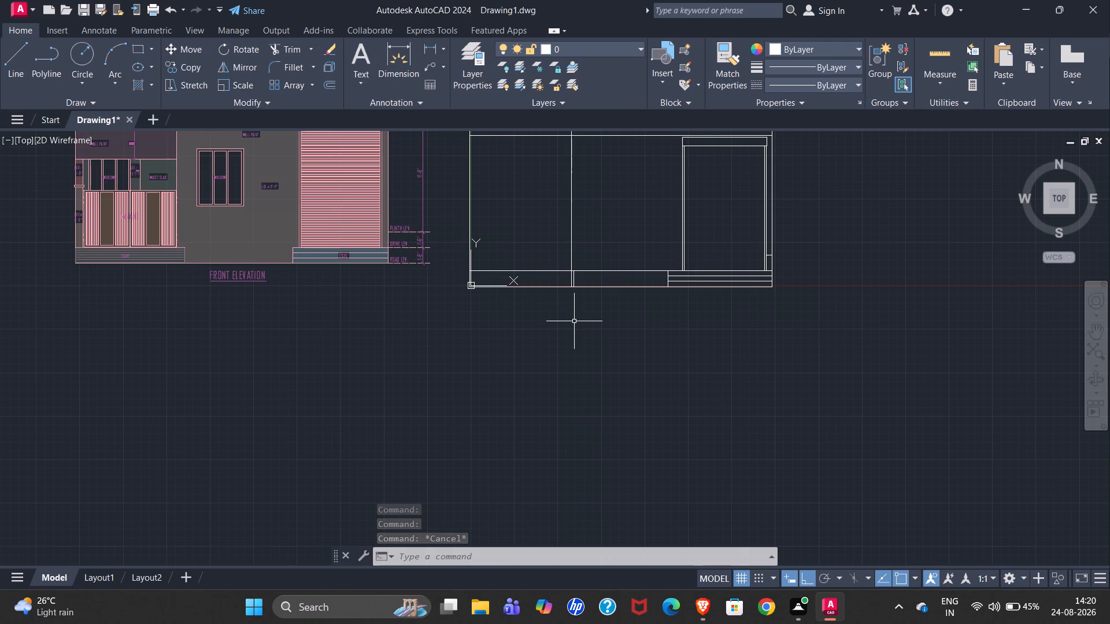
pyautogui.scroll(3, 562, 271)
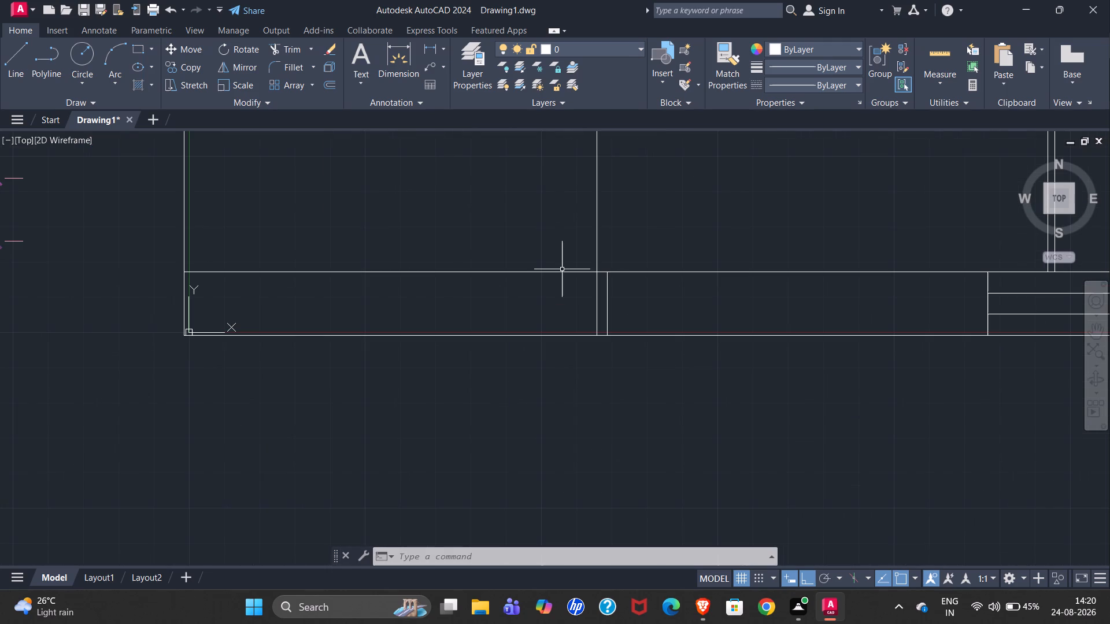
pyautogui.scroll(5, 600, 275)
pyautogui.scroll(-5, 599, 273)
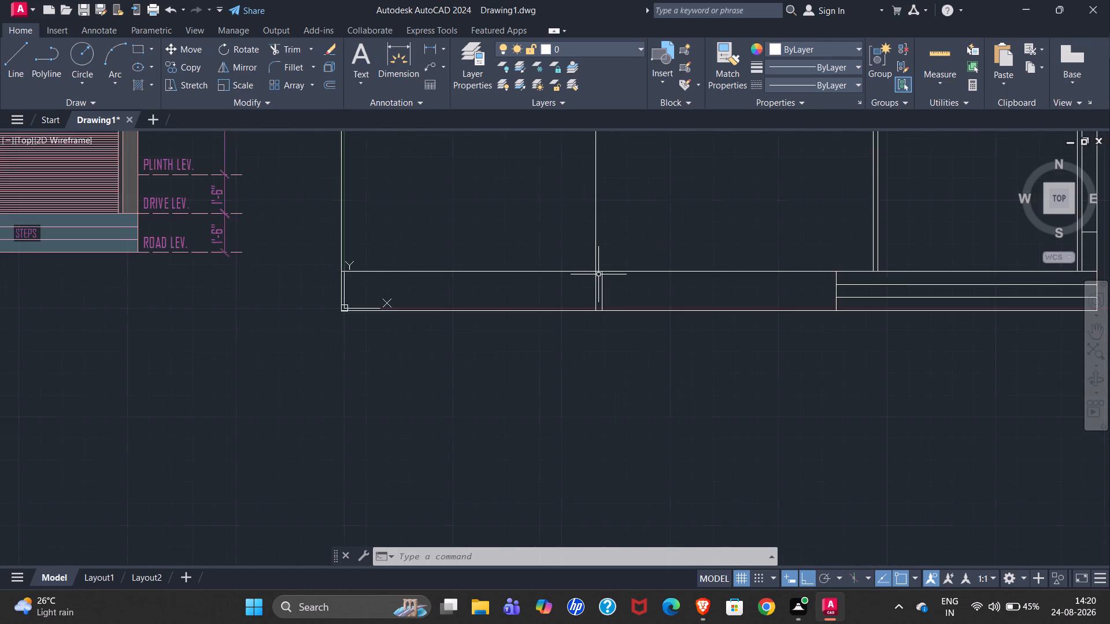
pyautogui.scroll(-4, 598, 274)
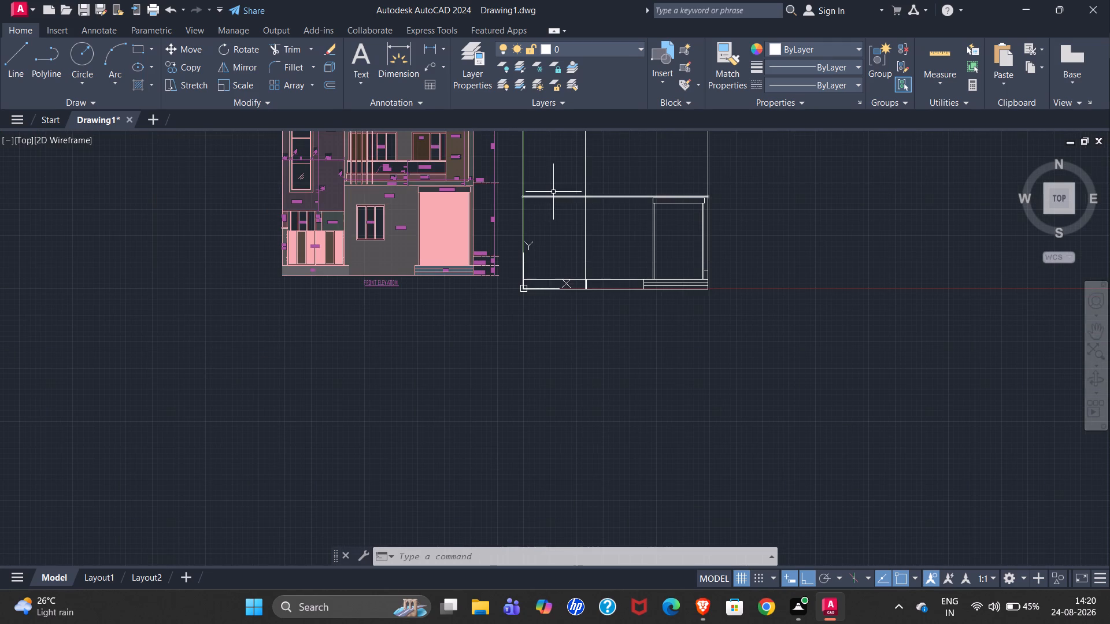
pyautogui.scroll(2, 553, 192)
pyautogui.scroll(-1, 675, 263)
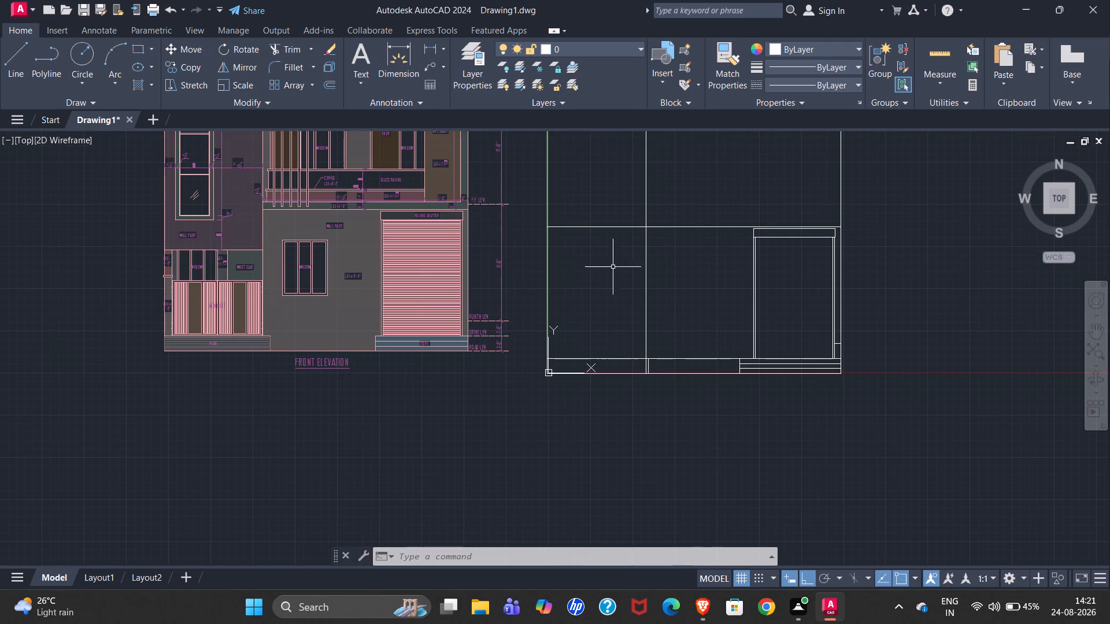
# Examine the reference elevation's main gate, ramp, side wall and level labels to plan the gate area.
pyautogui.scroll(3, 184, 341)
pyautogui.scroll(-1, 113, 374)
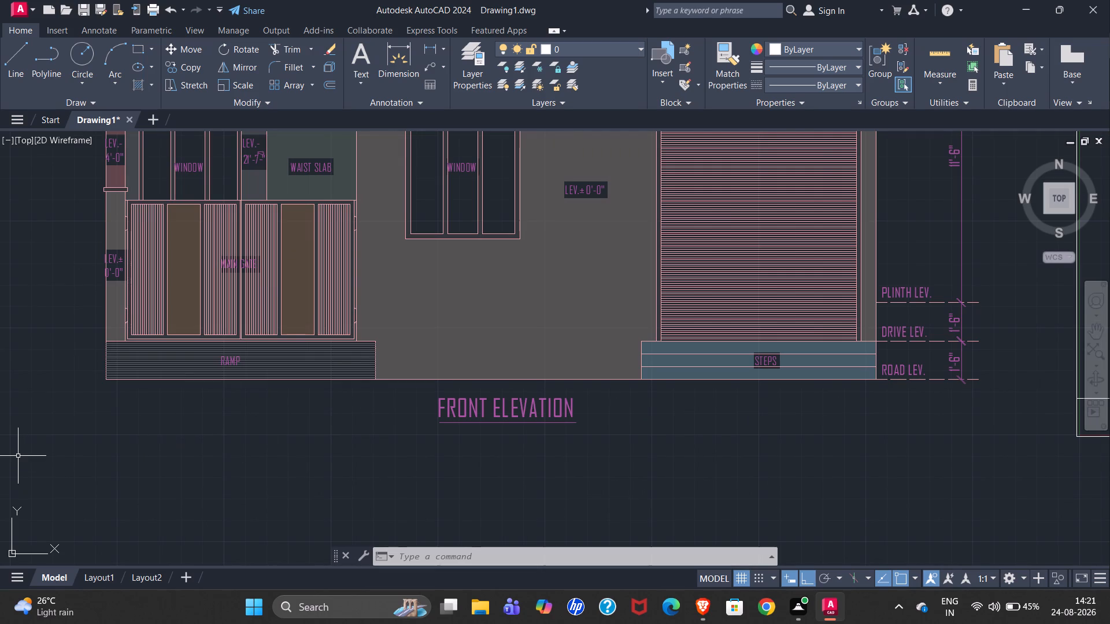
pyautogui.scroll(-1, 1, 482)
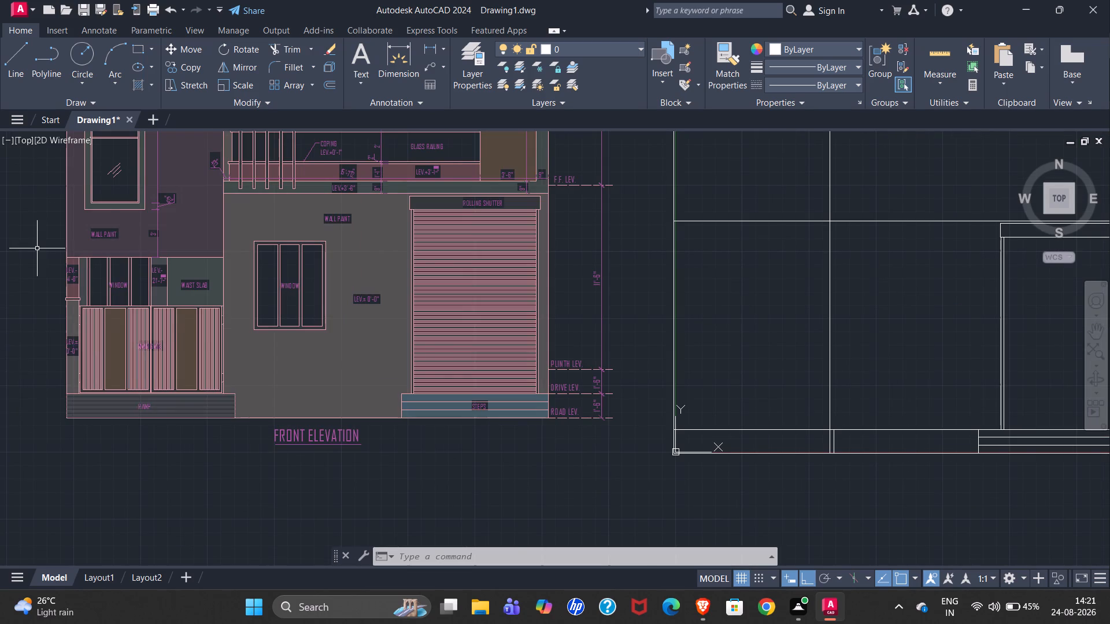
pyautogui.scroll(2, 40, 250)
pyautogui.scroll(-1, 39, 257)
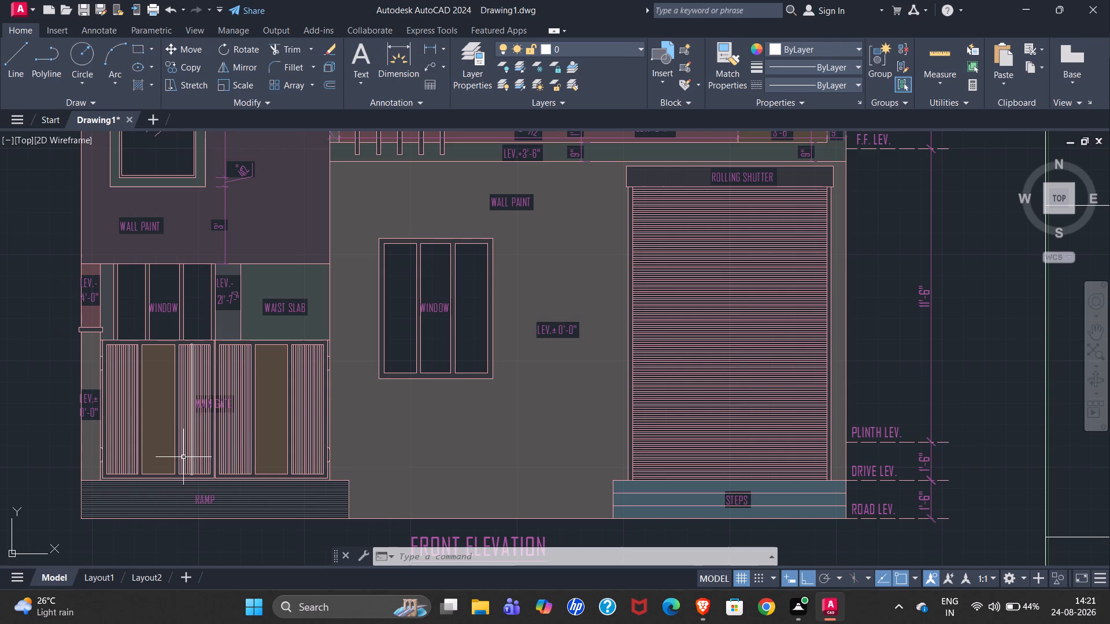
pyautogui.scroll(1, 72, 434)
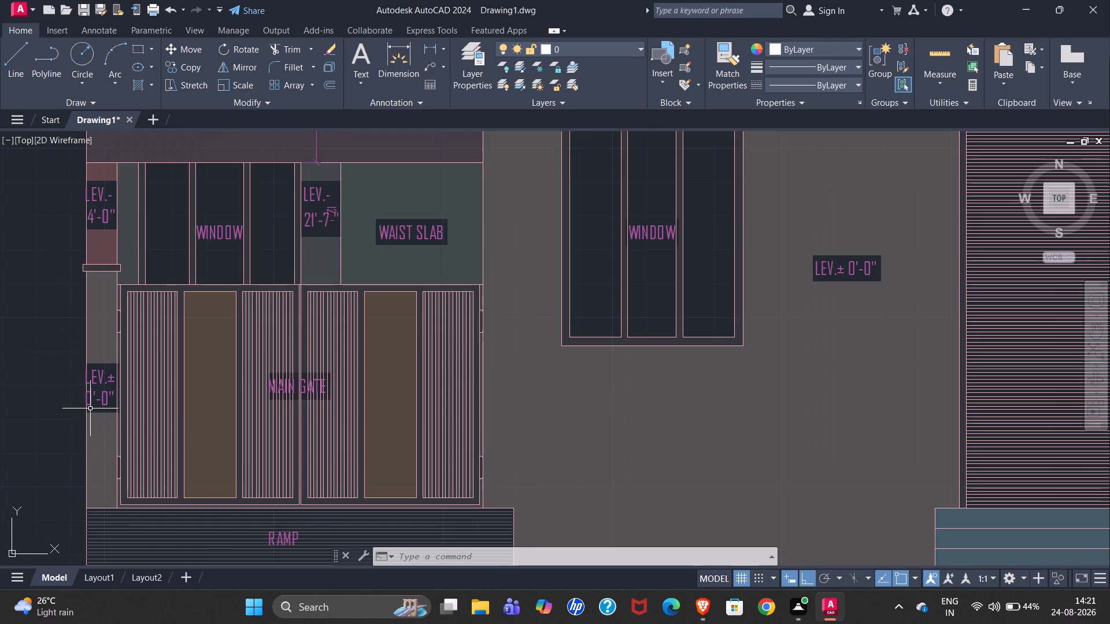
pyautogui.scroll(-1, 79, 415)
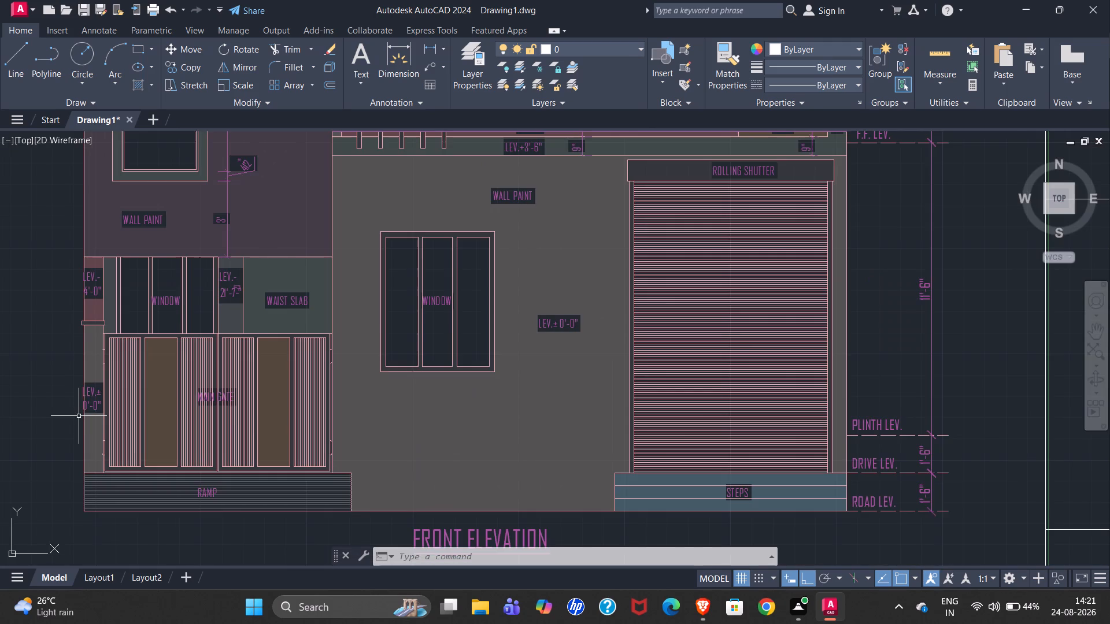
pyautogui.scroll(-1, 79, 416)
pyautogui.scroll(3, 254, 261)
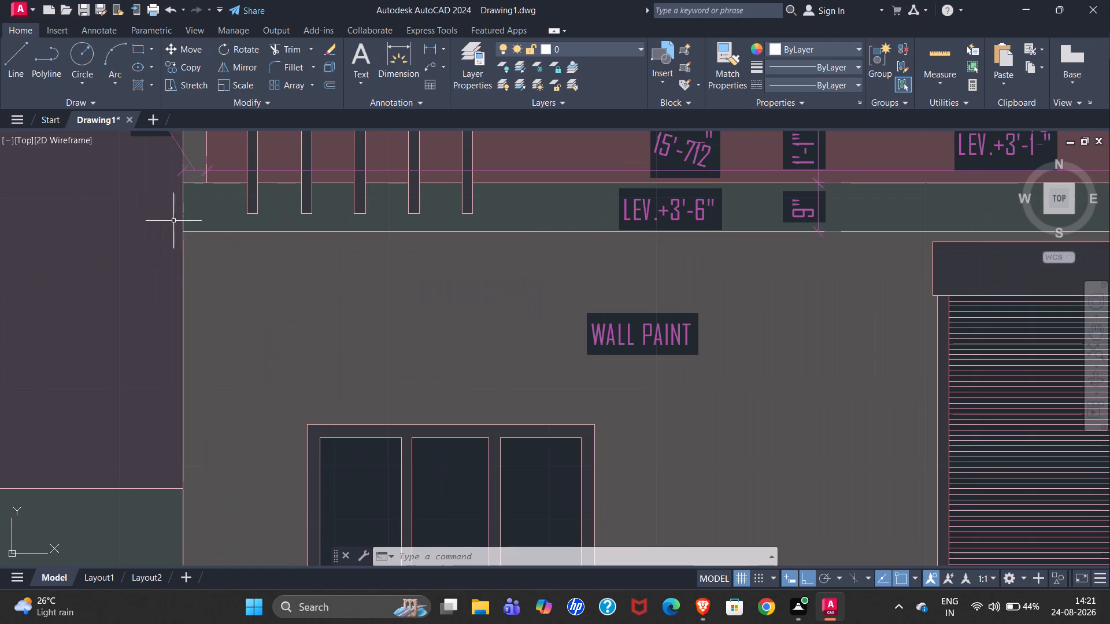
pyautogui.scroll(-2, 197, 329)
pyautogui.scroll(-1, 317, 350)
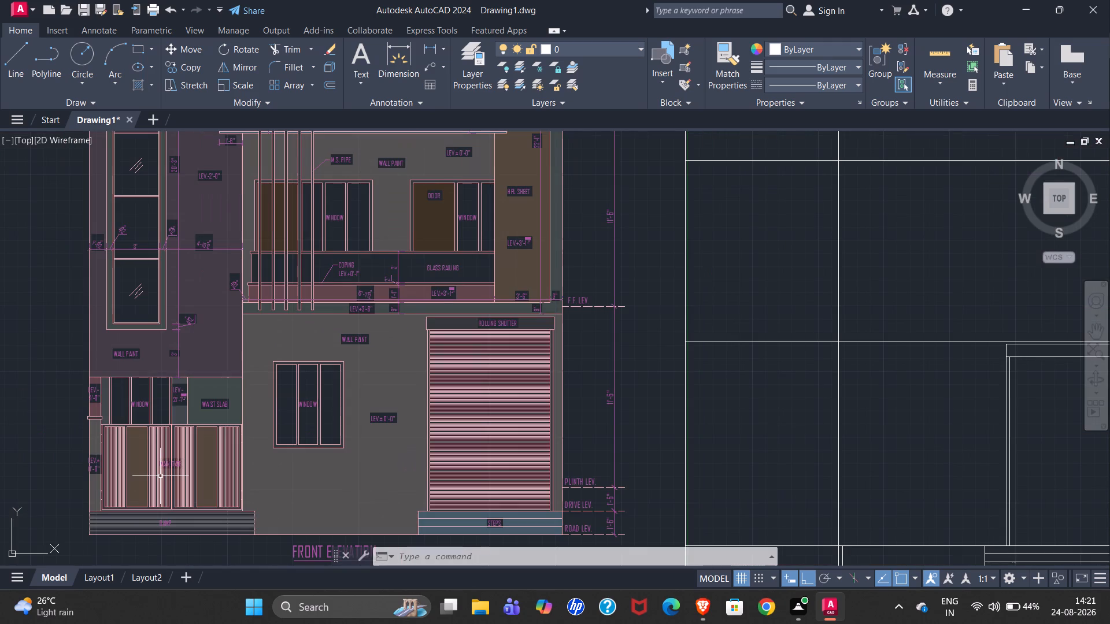
pyautogui.scroll(2, 54, 517)
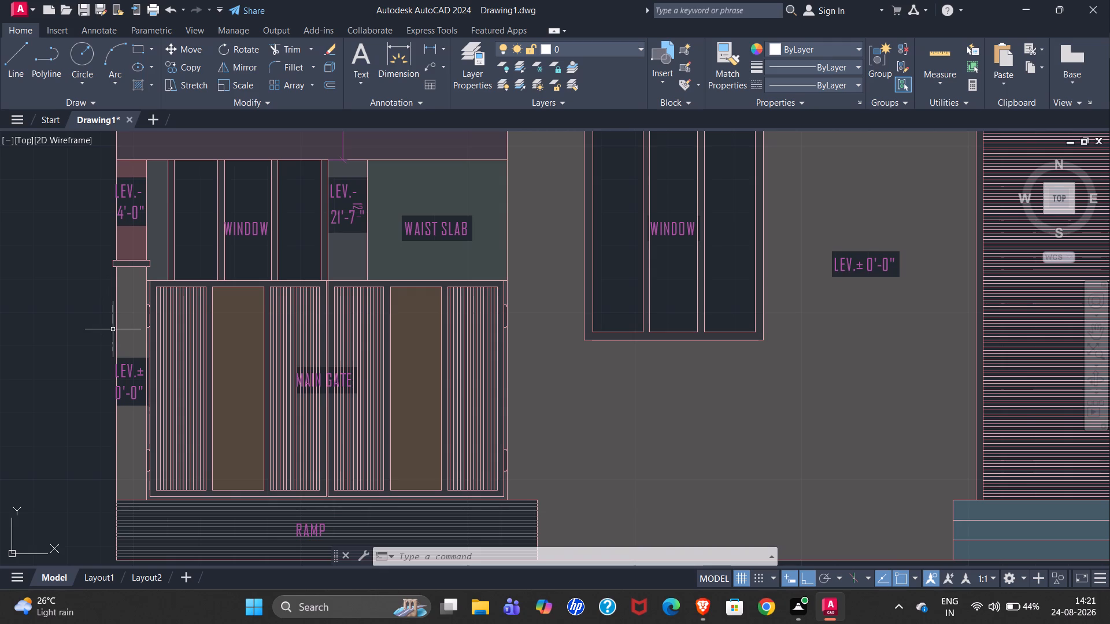
# Measure the reference main gate opening's height with a temporary line from its top corner down to the ramp's top edge.
pyautogui.click(16, 61)
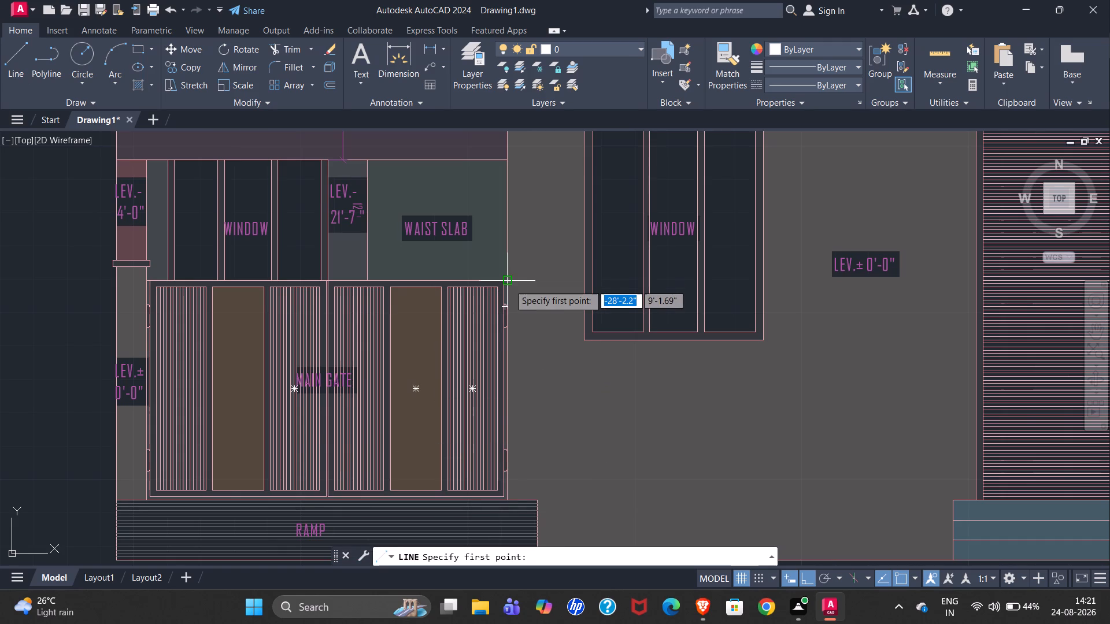
pyautogui.click(506, 284)
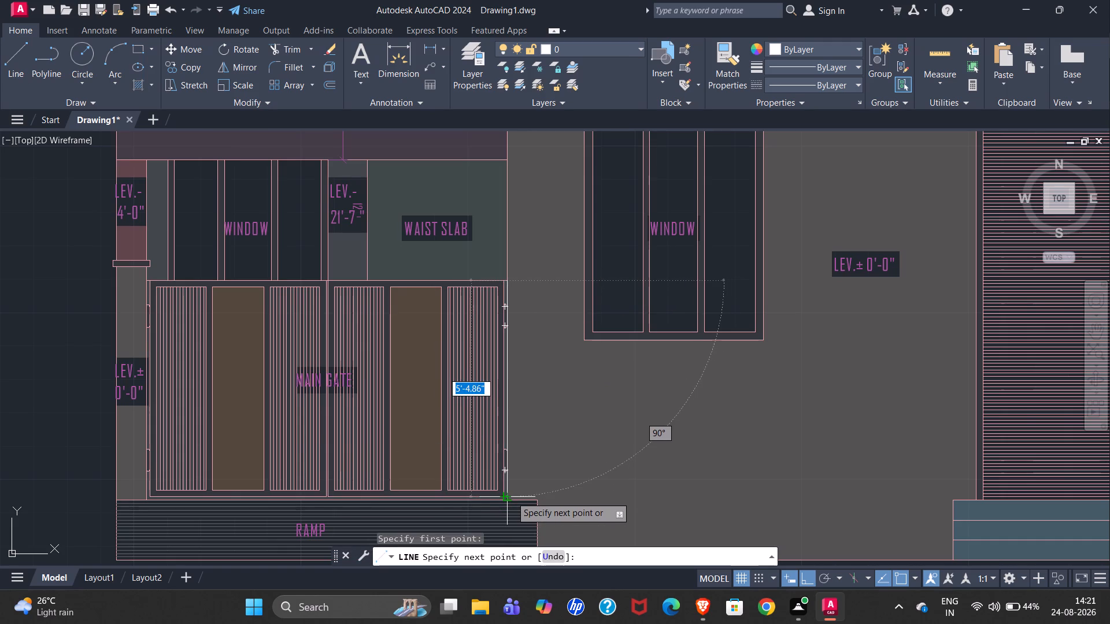
pyautogui.scroll(5, 506, 503)
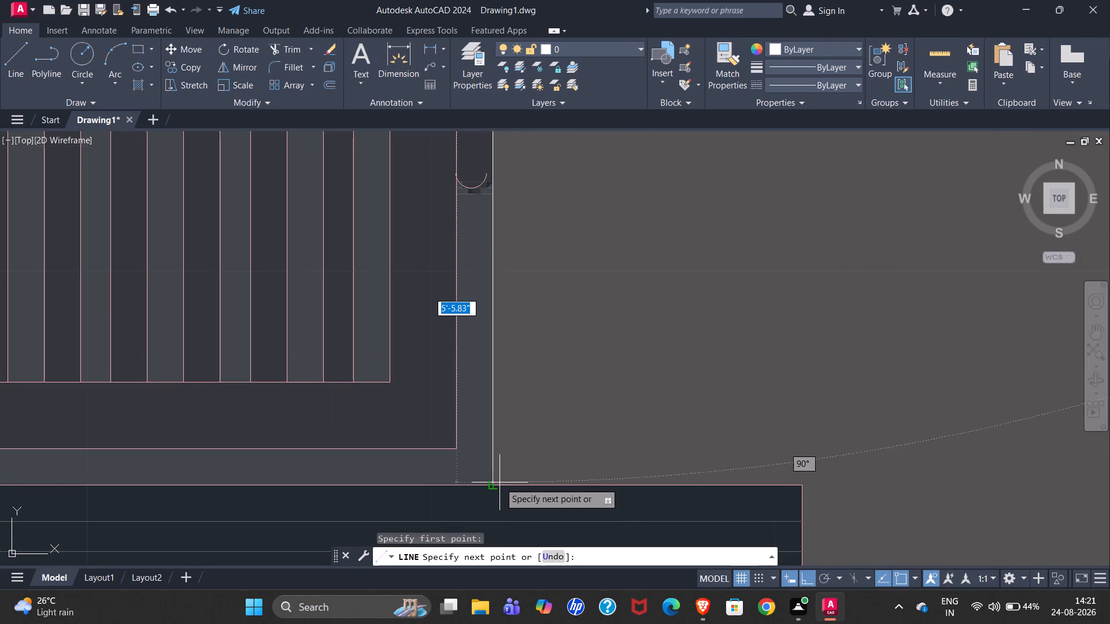
pyautogui.scroll(-4, 494, 484)
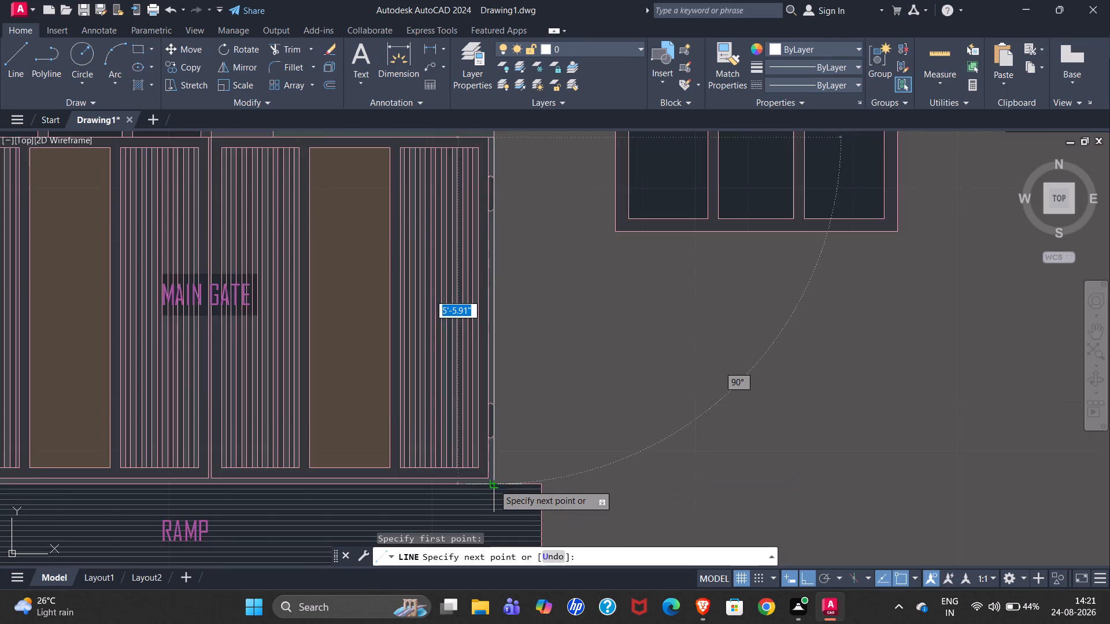
pyautogui.scroll(-1, 494, 484)
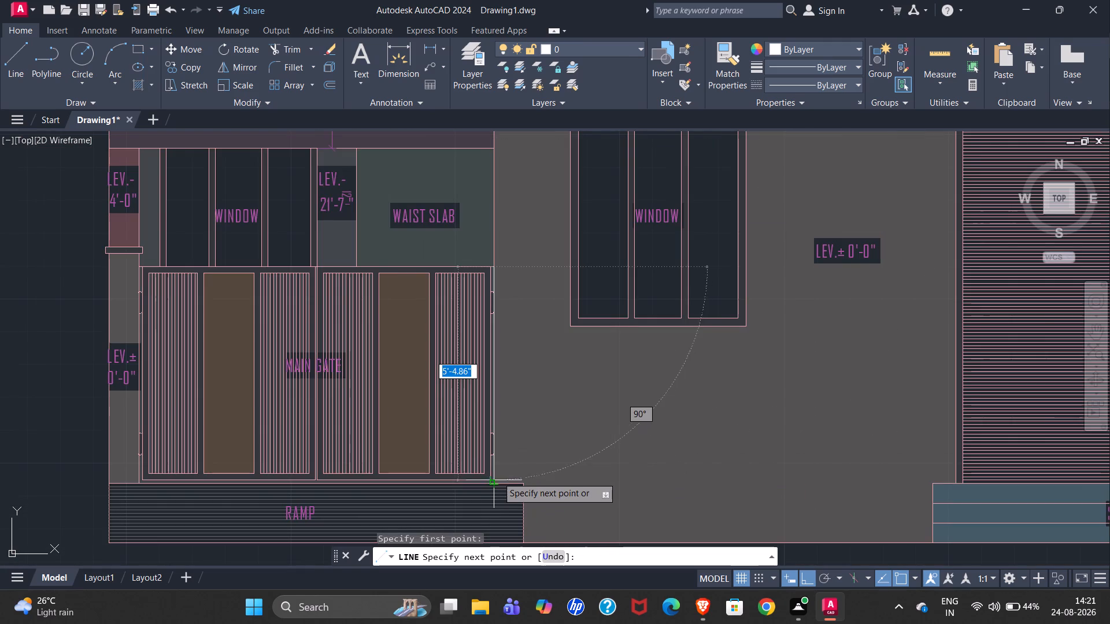
pyautogui.press('Escape')
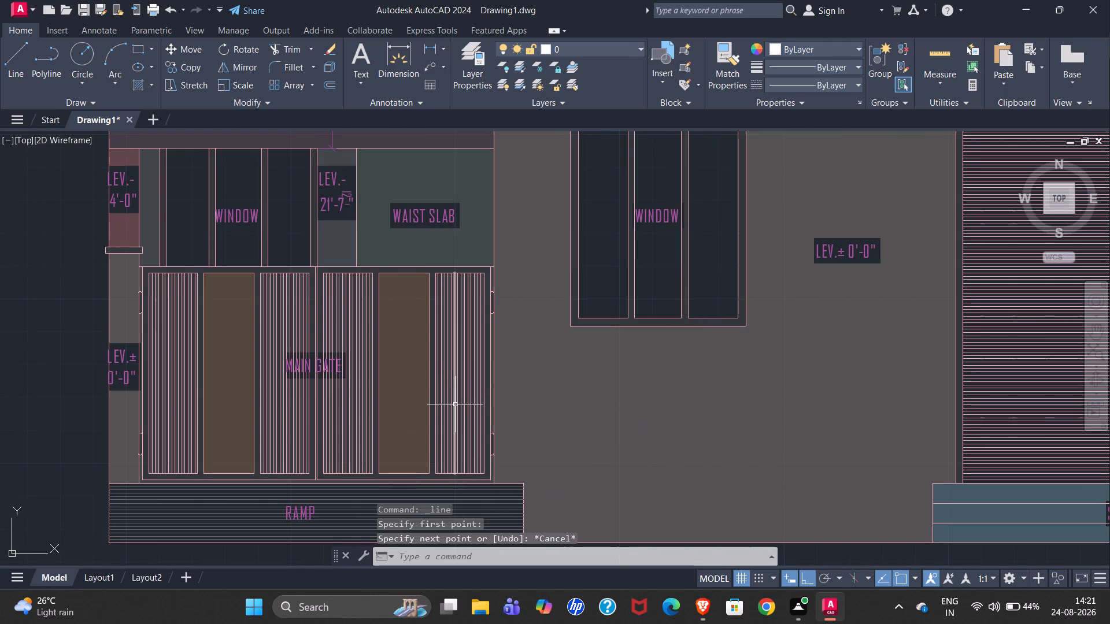
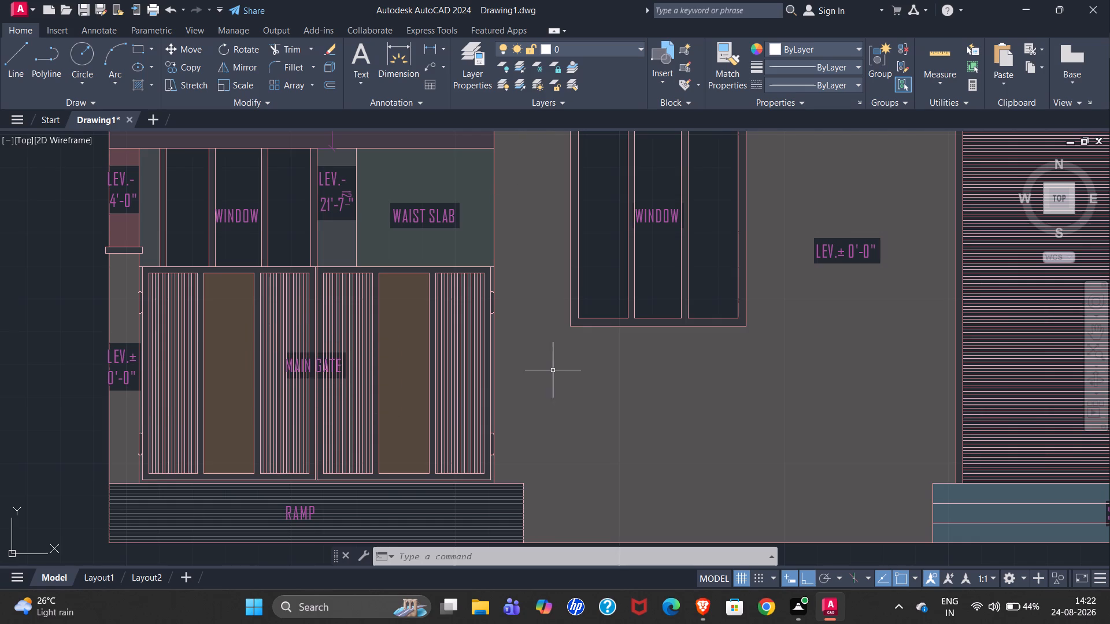
# Examine the reference elevation's main gate, side wall and ramp against the redrawn elevation's lower storey.
pyautogui.scroll(-1, 80, 372)
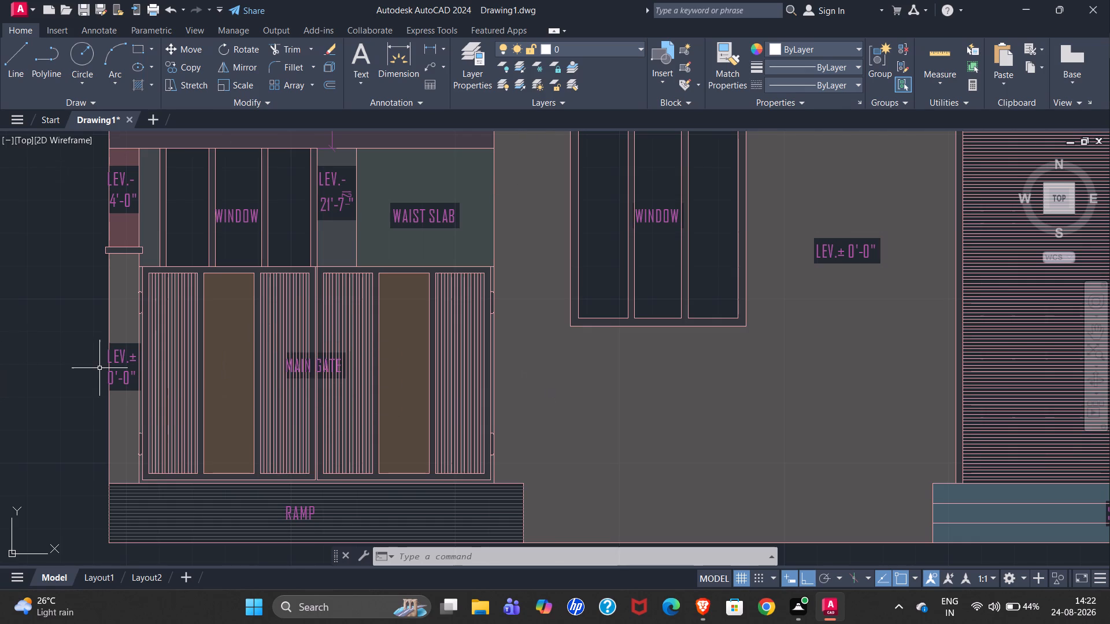
pyautogui.scroll(3, 259, 393)
pyautogui.scroll(-2, 294, 365)
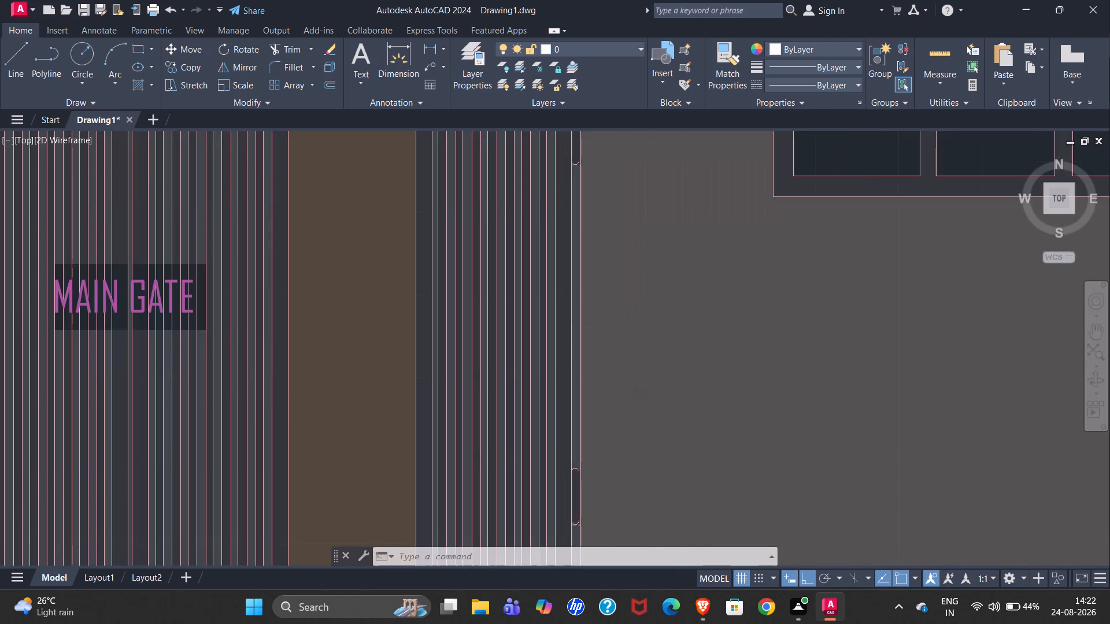
pyautogui.scroll(-1, 87, 366)
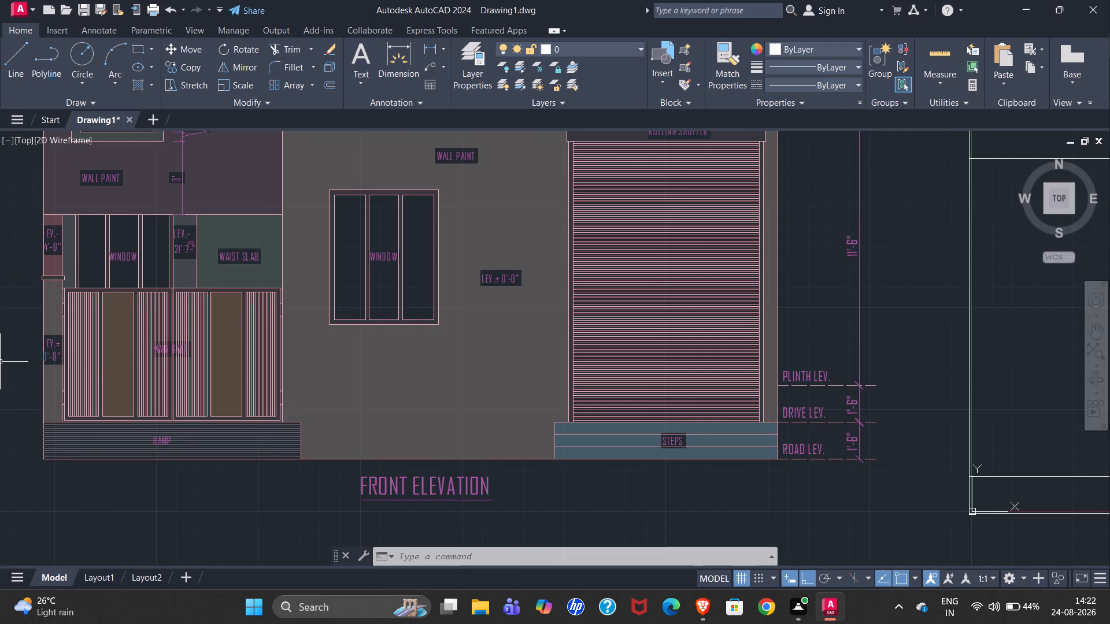
pyautogui.scroll(-1, 177, 323)
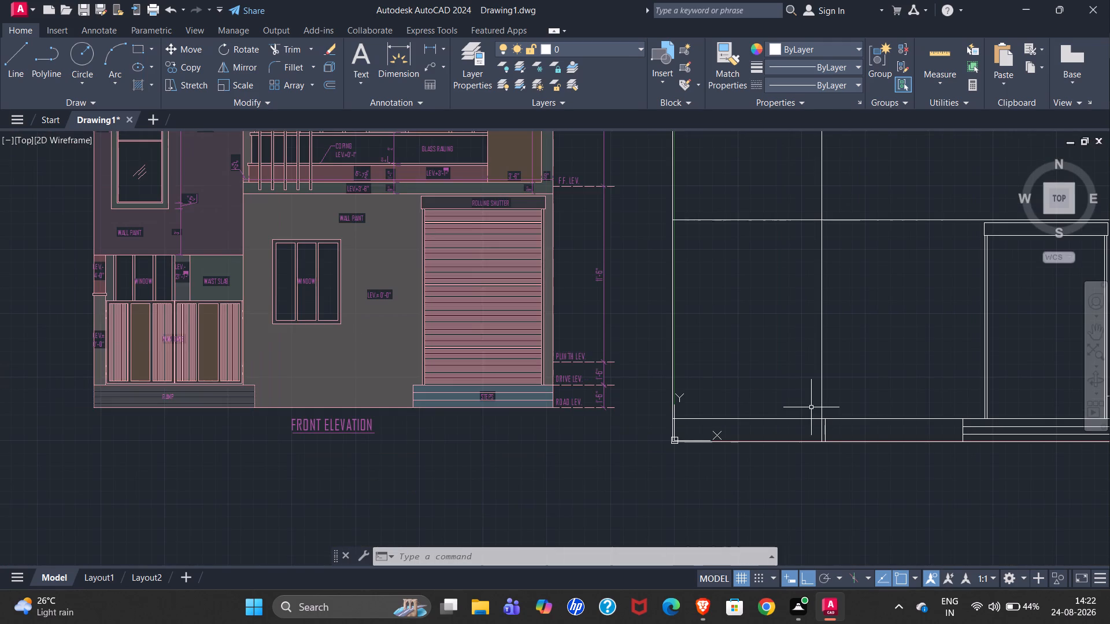
pyautogui.scroll(3, 94, 310)
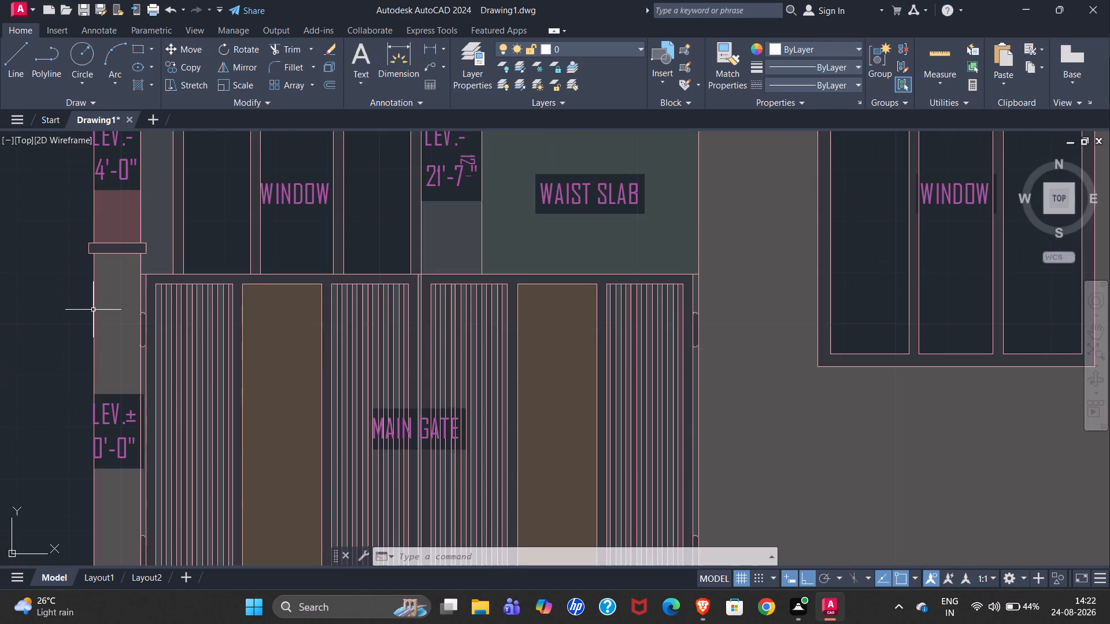
pyautogui.scroll(-2, 80, 292)
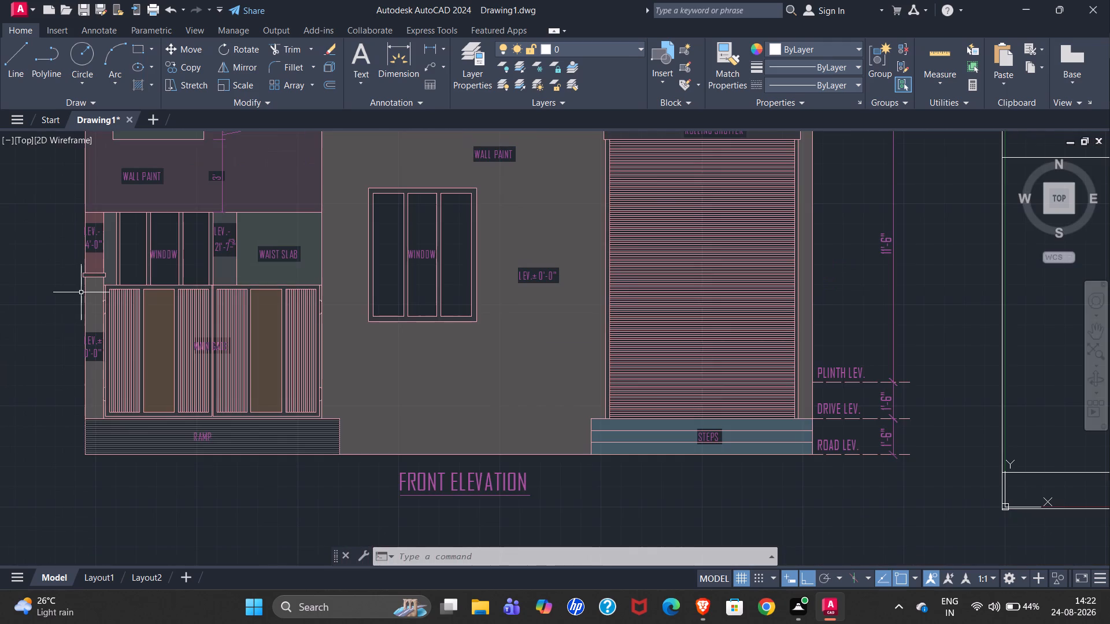
pyautogui.scroll(2, 102, 296)
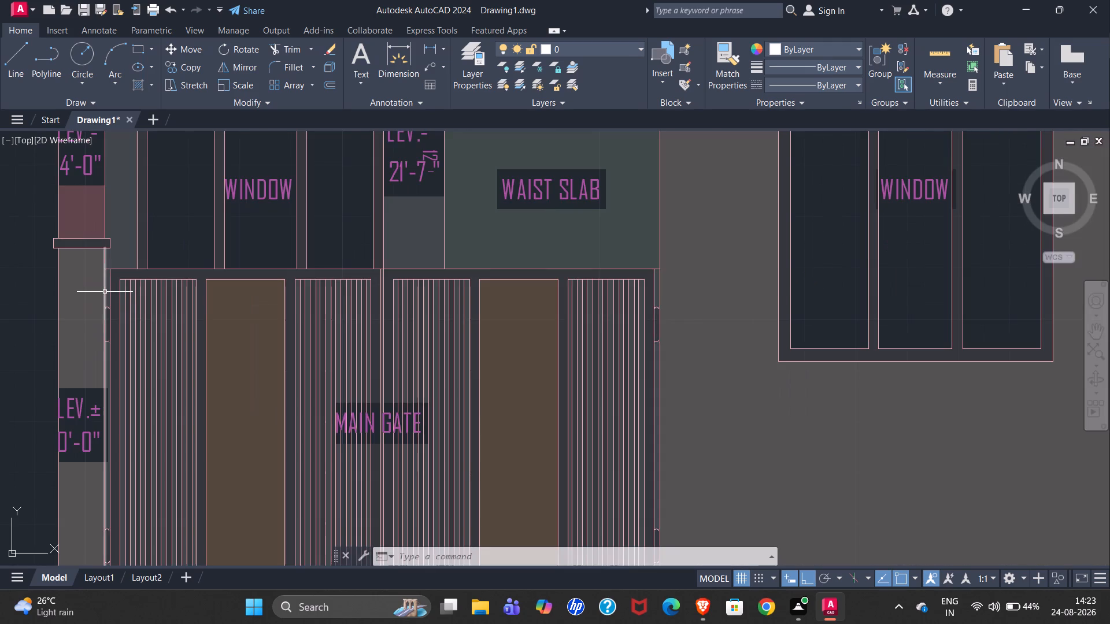
pyautogui.scroll(-2, 104, 291)
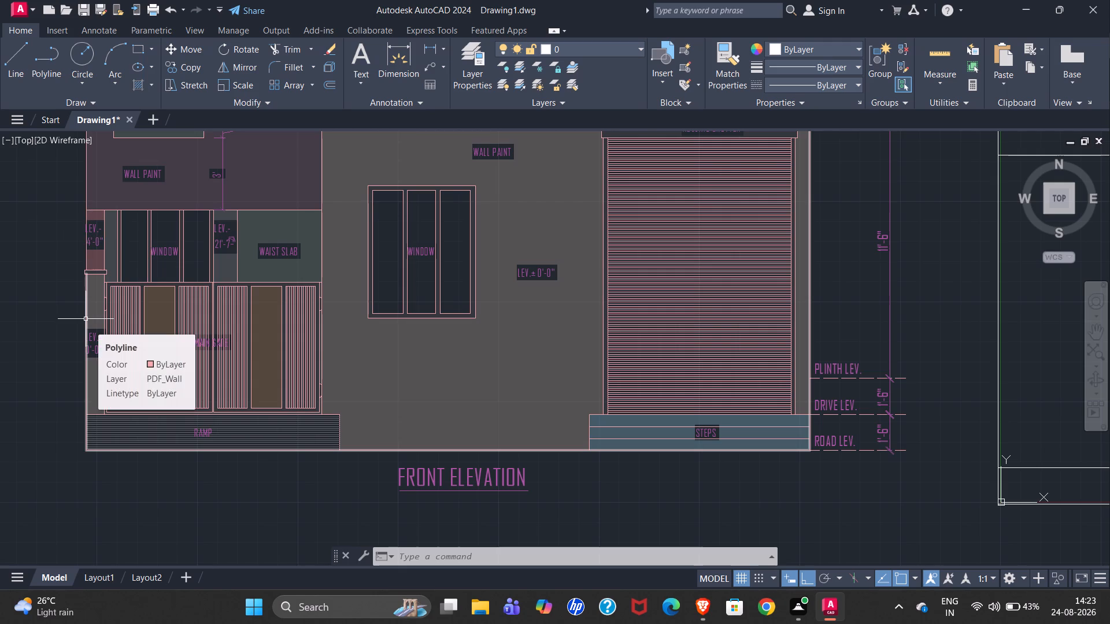
pyautogui.scroll(-1, 0, 313)
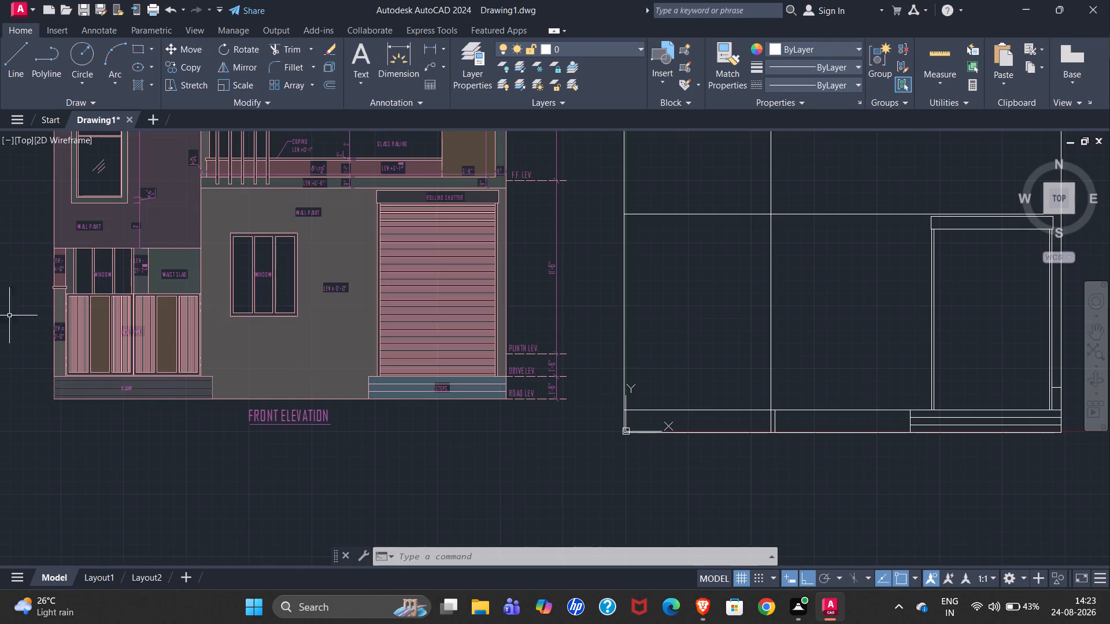
pyautogui.scroll(1, 623, 362)
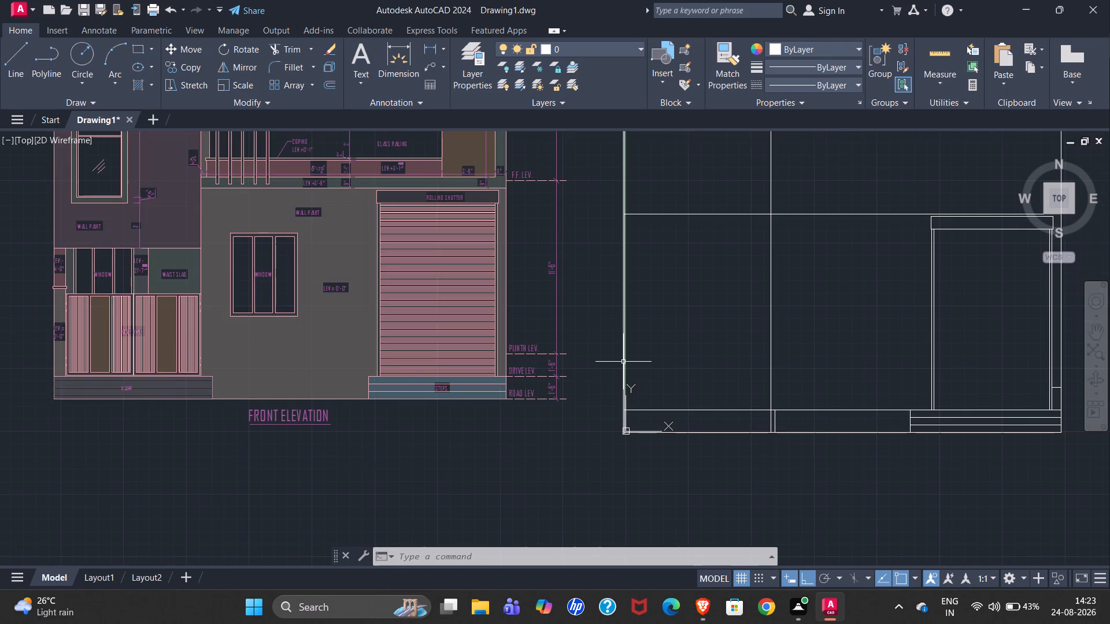
pyautogui.scroll(-3, 658, 366)
pyautogui.scroll(1, 496, 378)
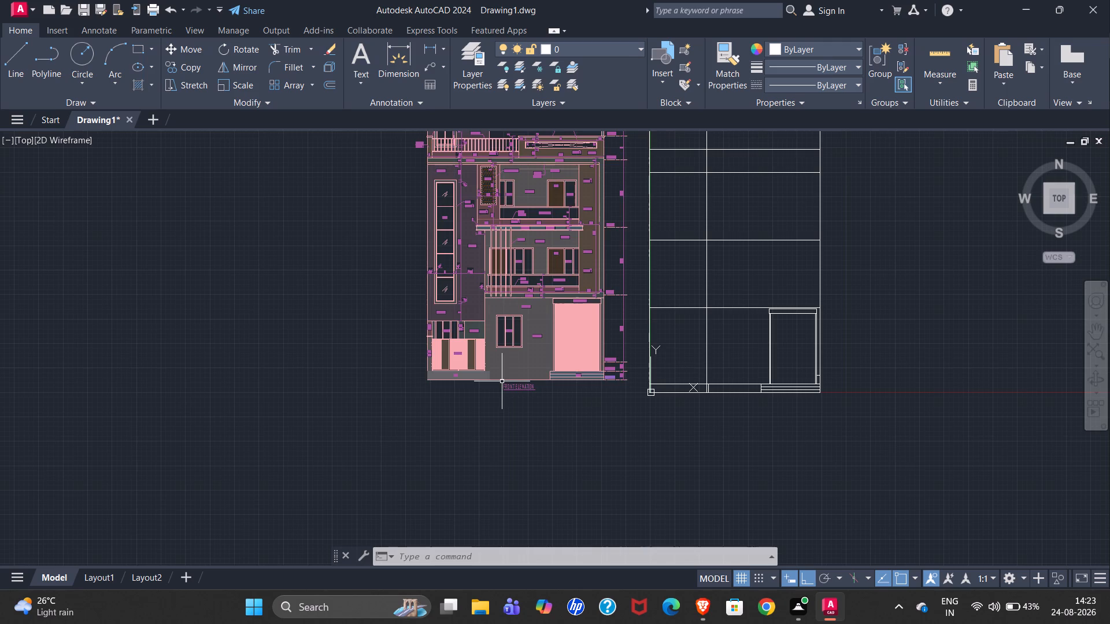
pyautogui.scroll(2, 502, 381)
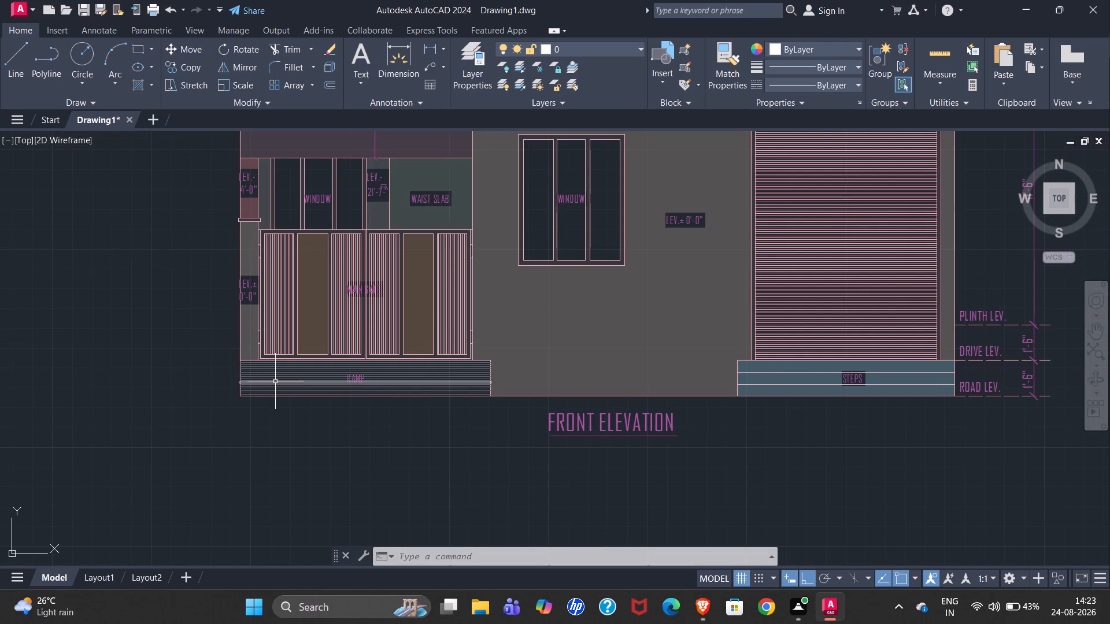
pyautogui.scroll(-2, 275, 381)
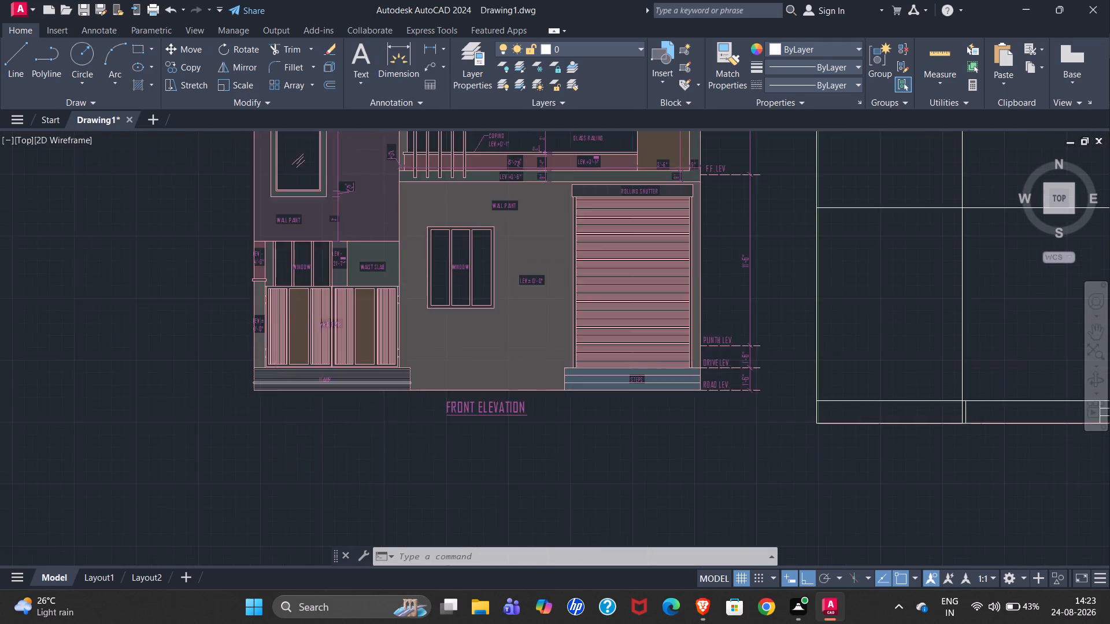
pyautogui.scroll(-1, 273, 382)
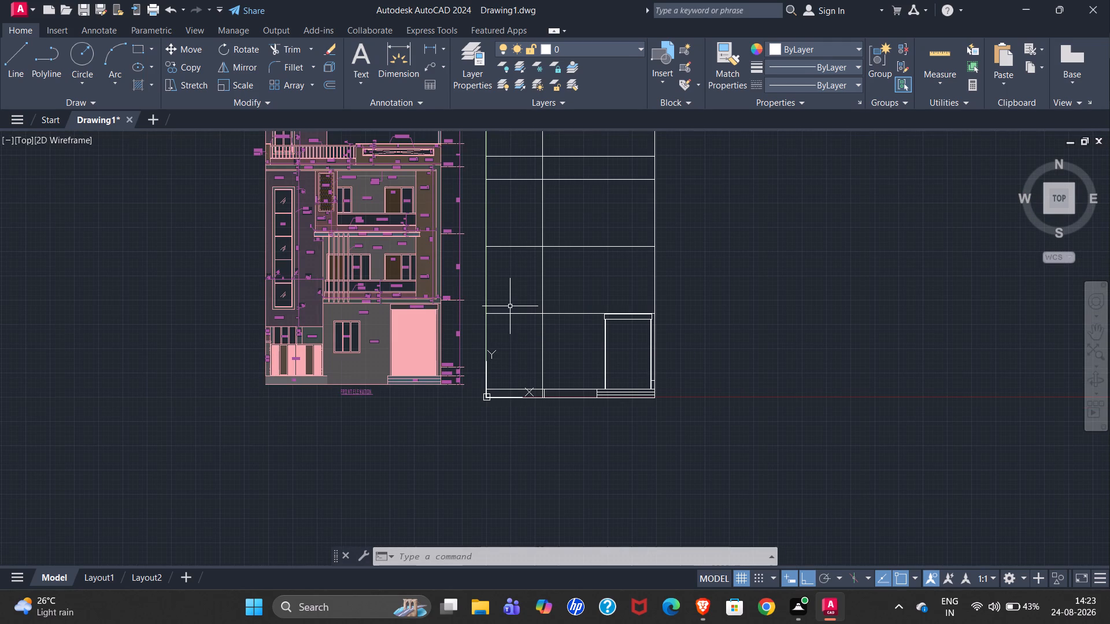
# Examine the reference elevation's top storey, including the mumty wall, coping, window and pergola dimensions and level labels.
pyautogui.scroll(-2, 509, 306)
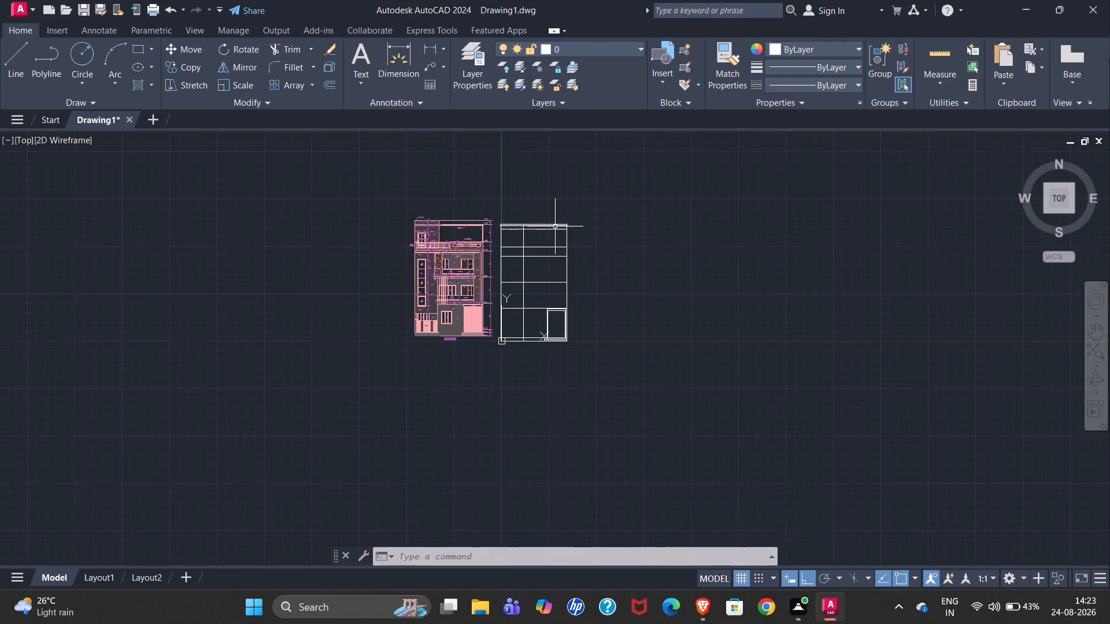
pyautogui.scroll(3, 494, 224)
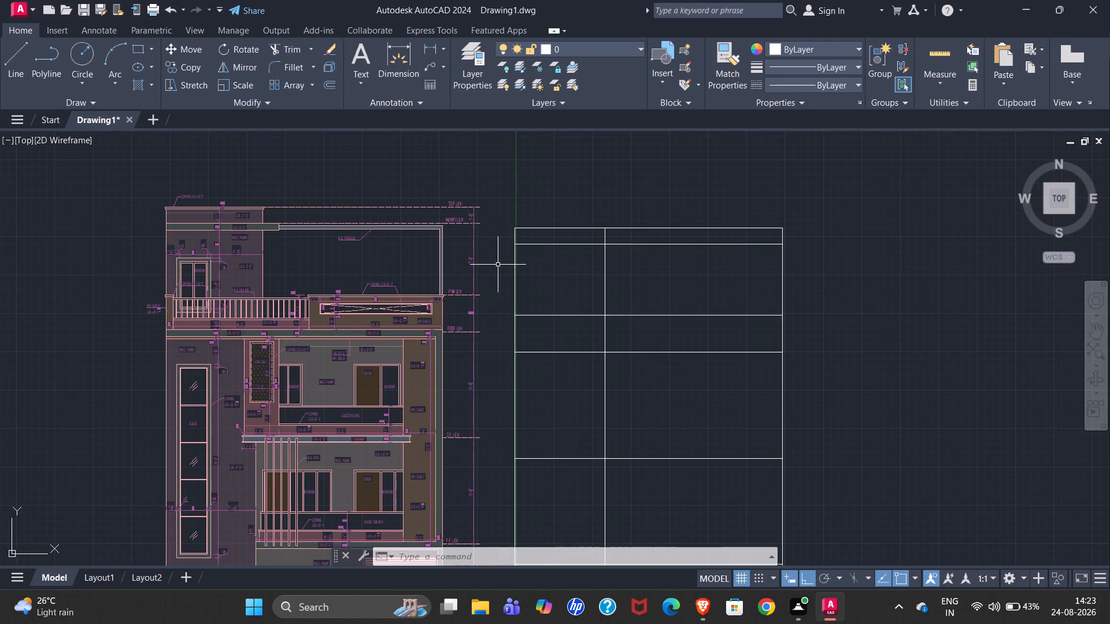
pyautogui.scroll(-1, 518, 244)
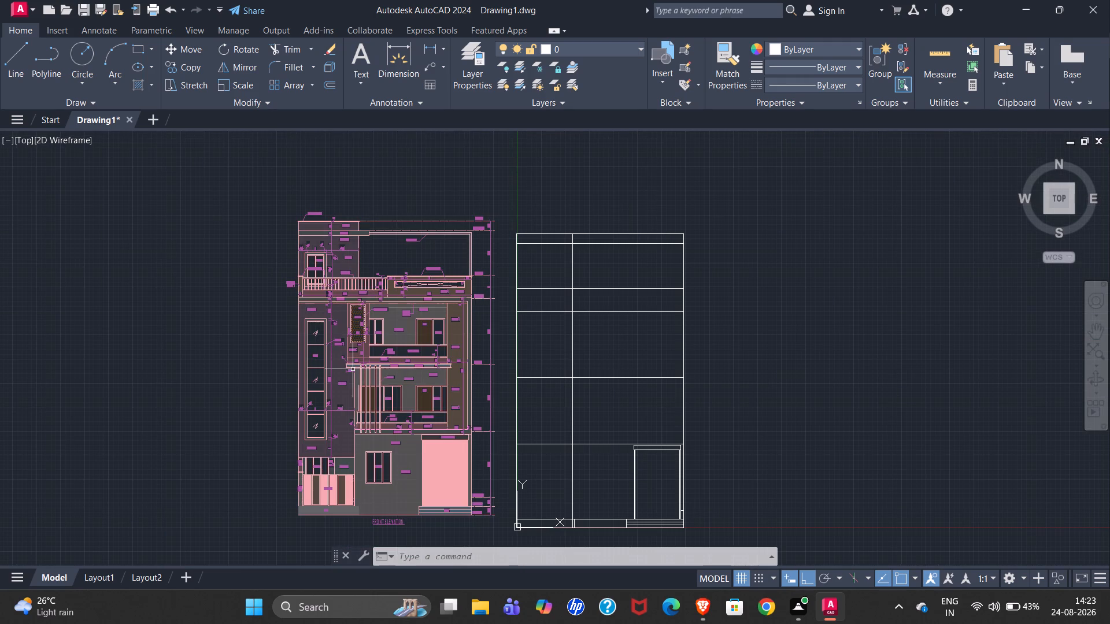
pyautogui.scroll(2, 312, 246)
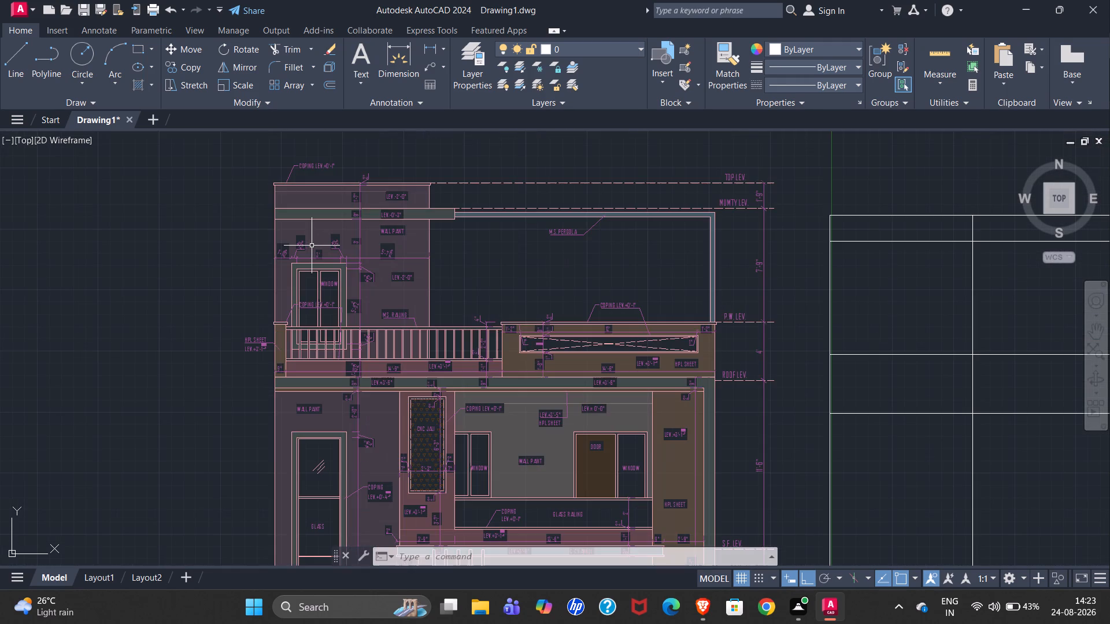
pyautogui.scroll(2, 431, 201)
pyautogui.scroll(-1, 262, 225)
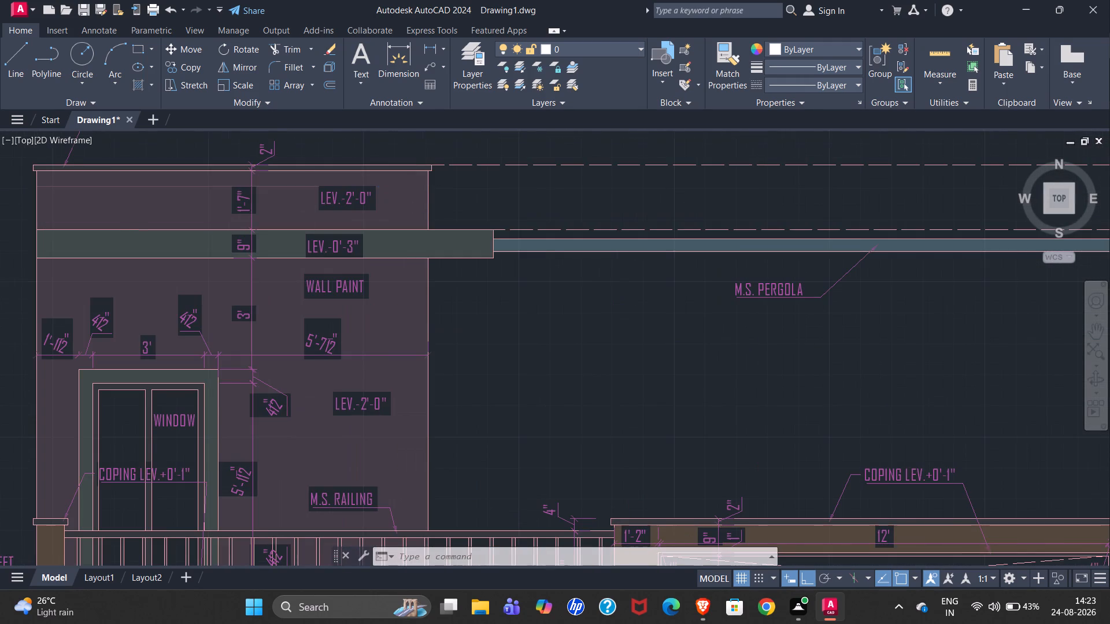
pyautogui.scroll(1, 342, 154)
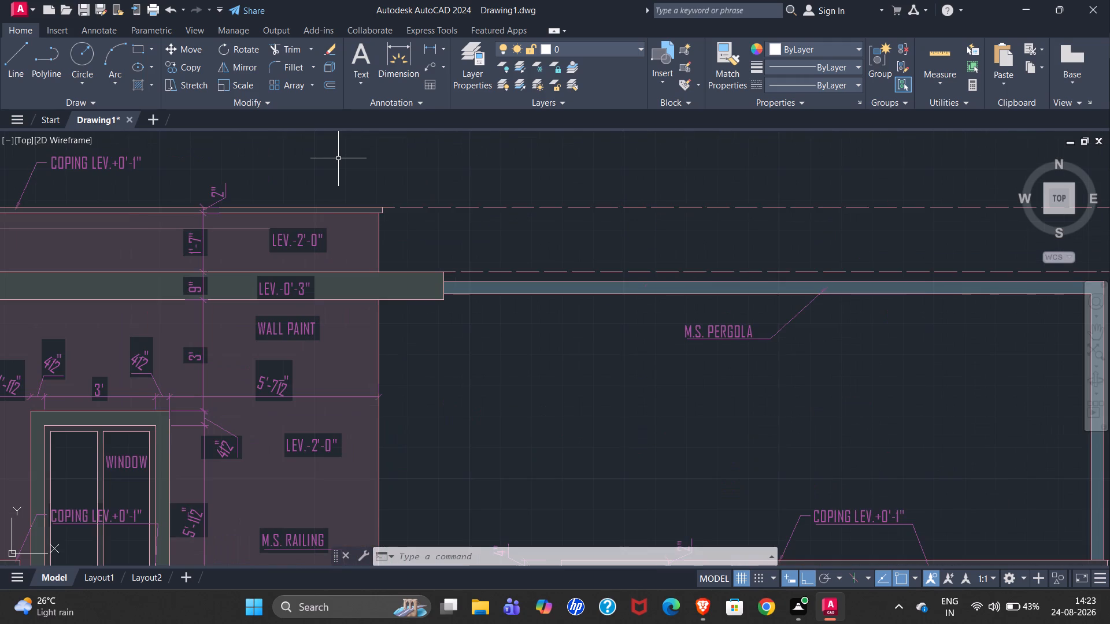
pyautogui.scroll(-1, 362, 187)
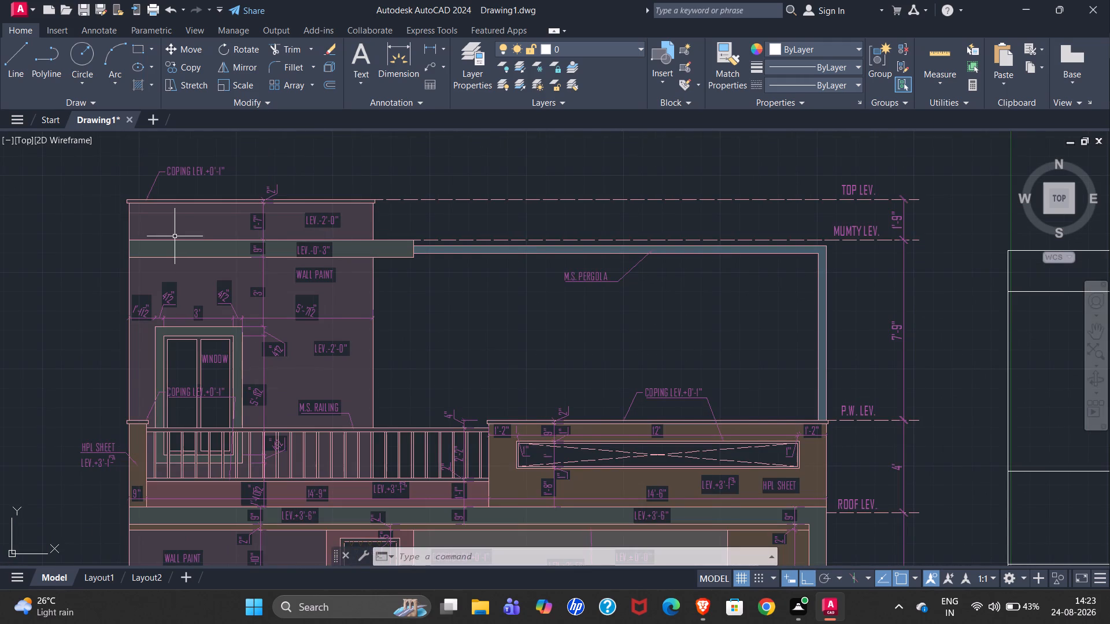
pyautogui.scroll(-1, 175, 236)
pyautogui.scroll(3, 234, 232)
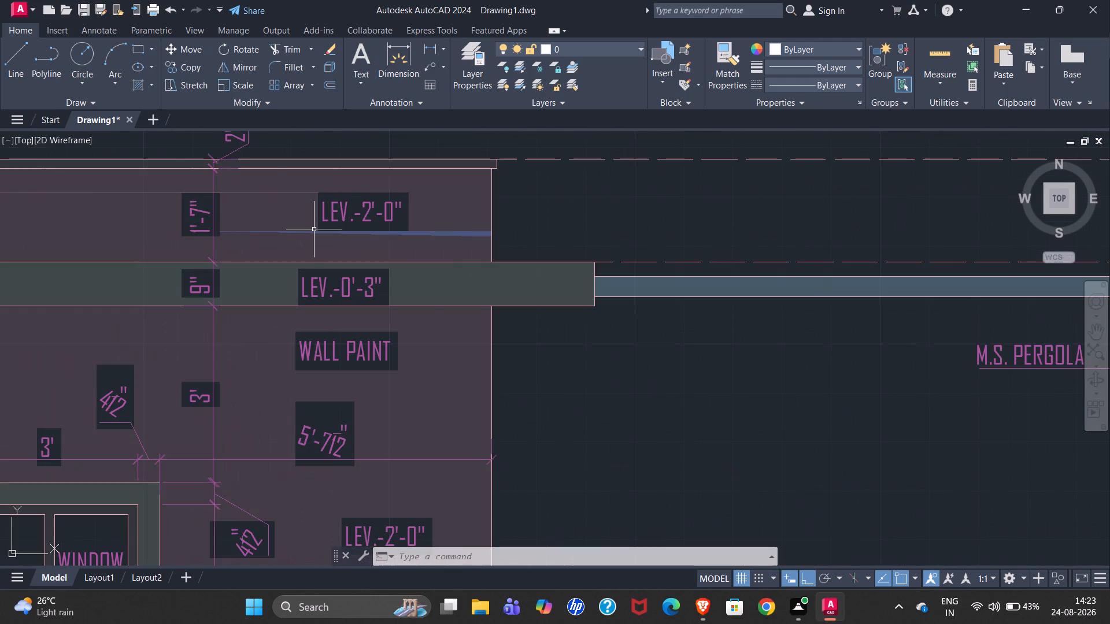
pyautogui.scroll(-1, 317, 228)
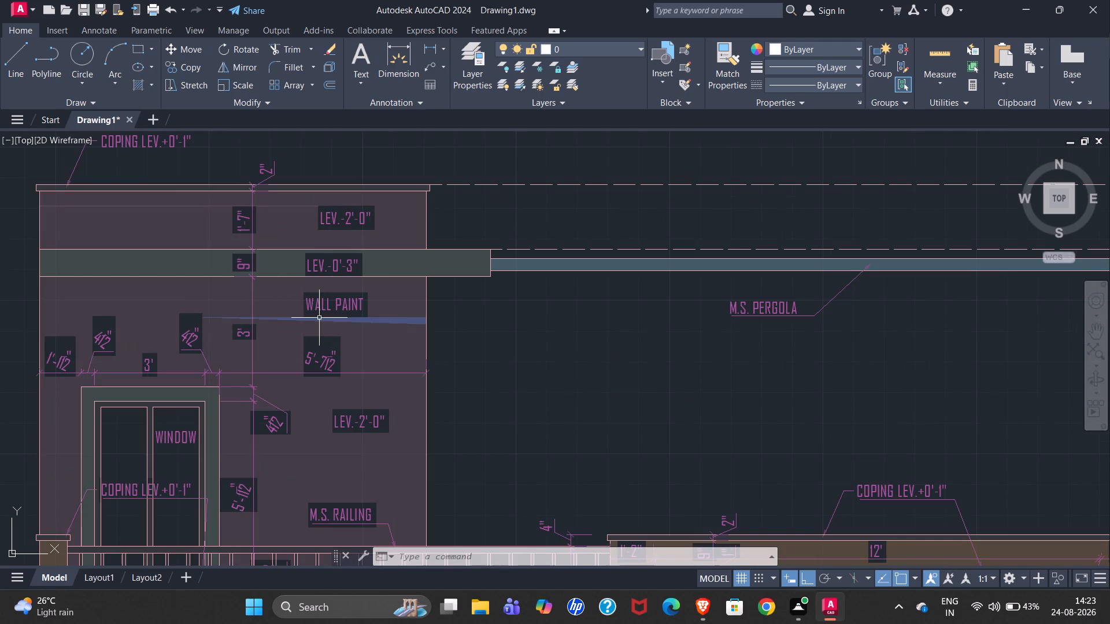
pyautogui.scroll(-1, 92, 341)
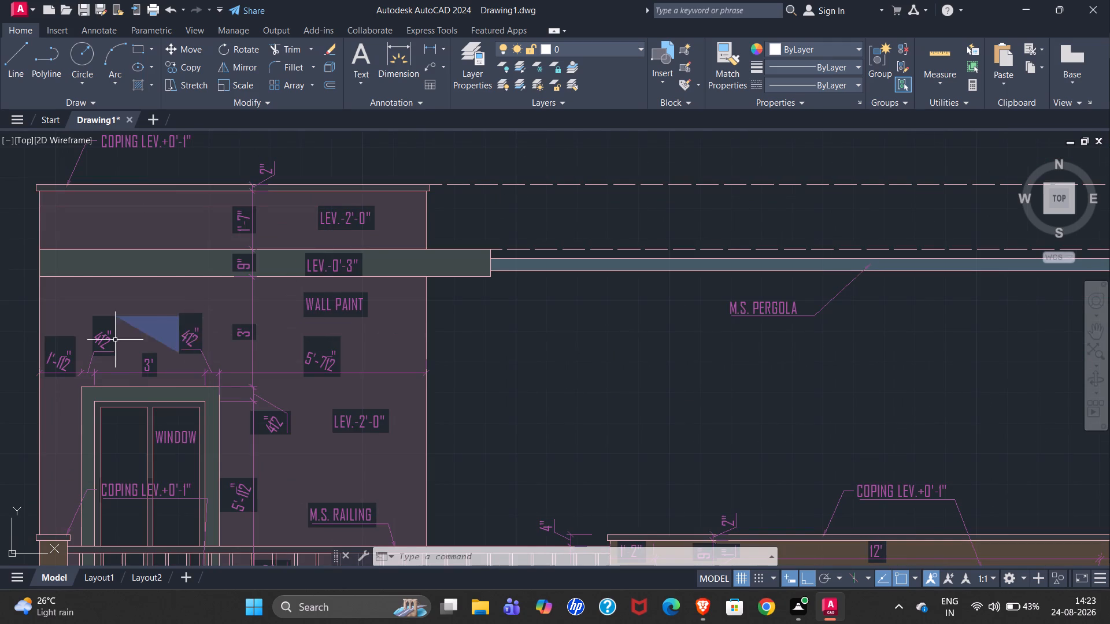
pyautogui.scroll(-1, 77, 337)
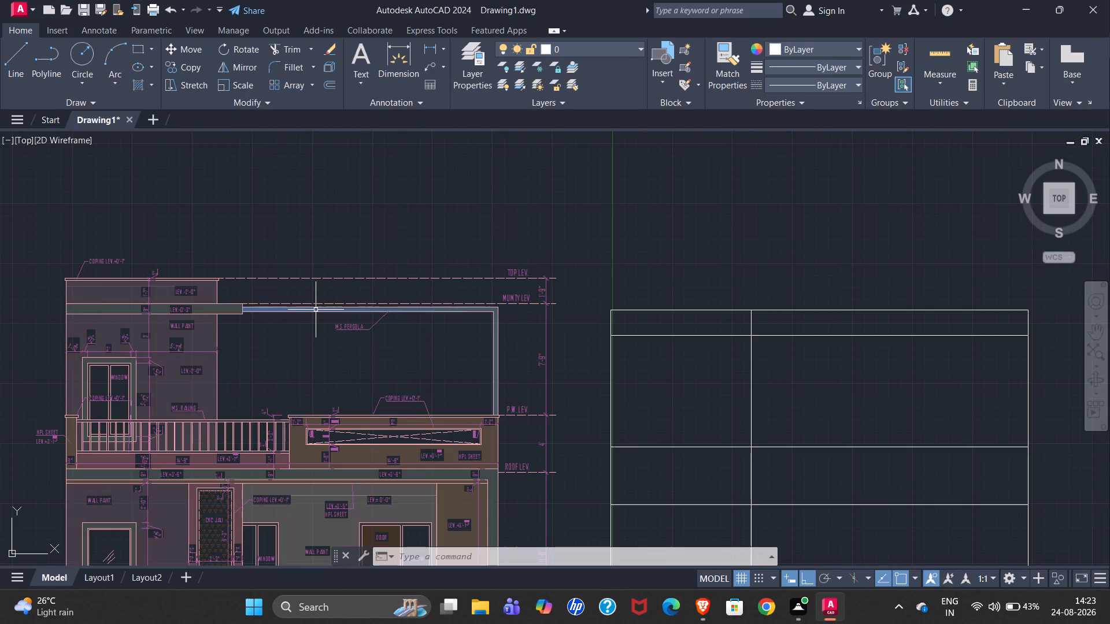
pyautogui.scroll(2, 52, 356)
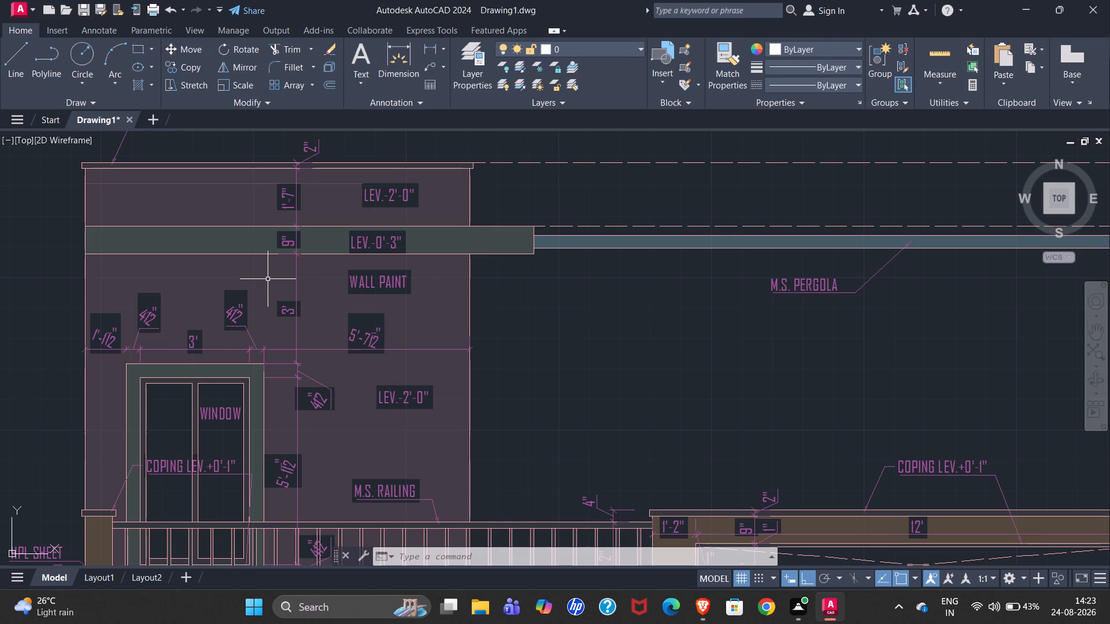
pyautogui.scroll(-3, 189, 295)
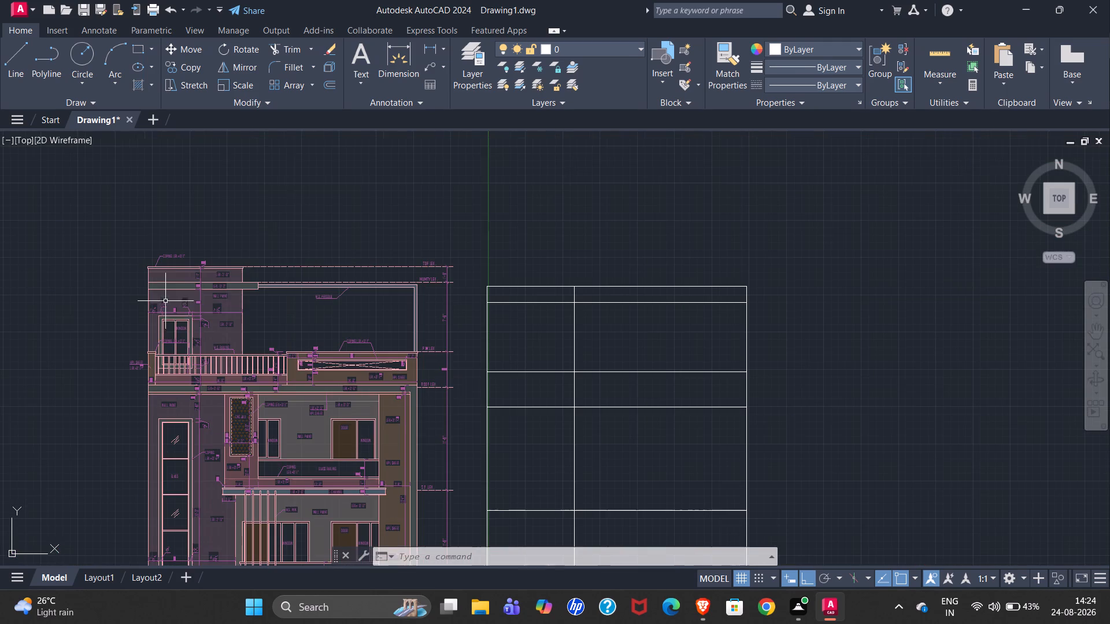
# Examine the reference elevation's middle floors, main gate, side wall and ramp alongside the redrawn elevation's ramp area.
pyautogui.scroll(-1, 210, 292)
pyautogui.scroll(4, 227, 490)
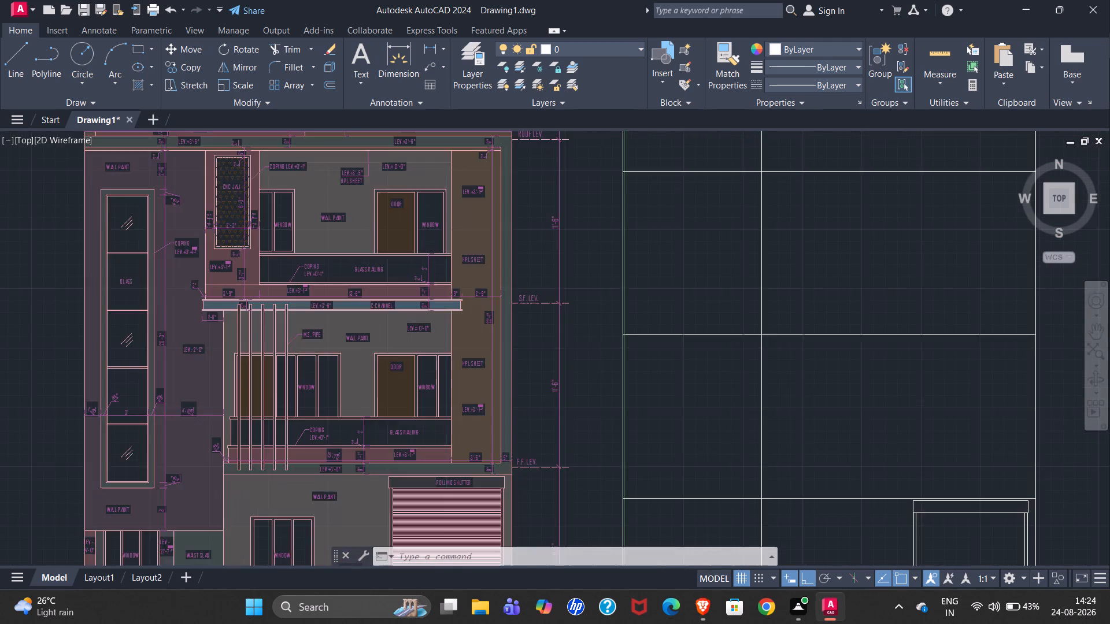
pyautogui.scroll(1, 225, 490)
pyautogui.scroll(-3, 267, 359)
pyautogui.scroll(-1, 331, 274)
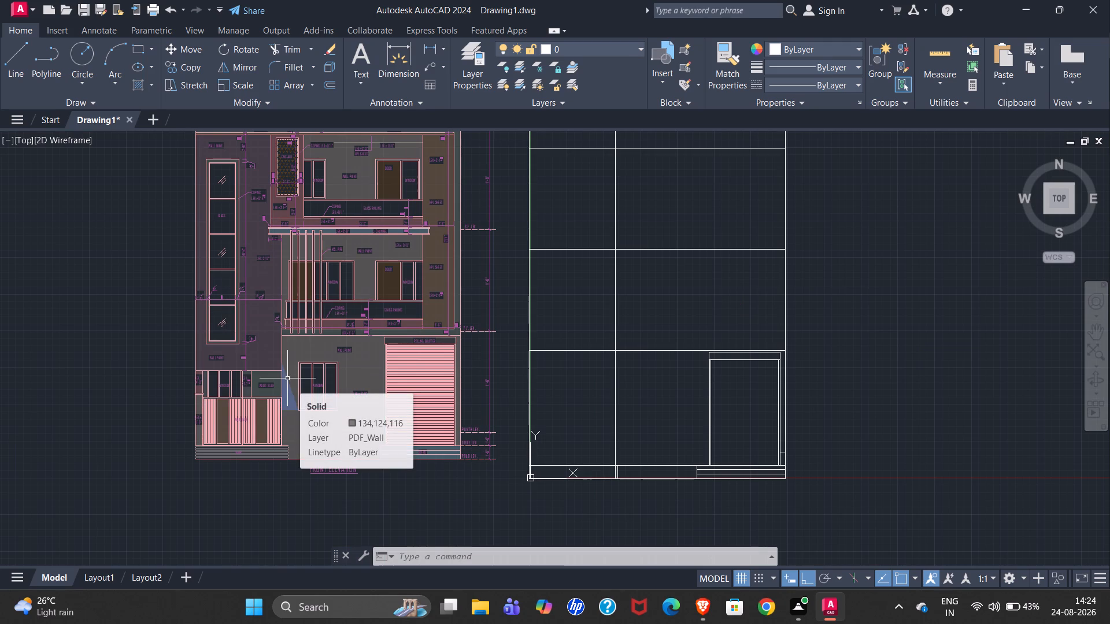
pyautogui.scroll(3, 206, 492)
pyautogui.scroll(-1, 158, 493)
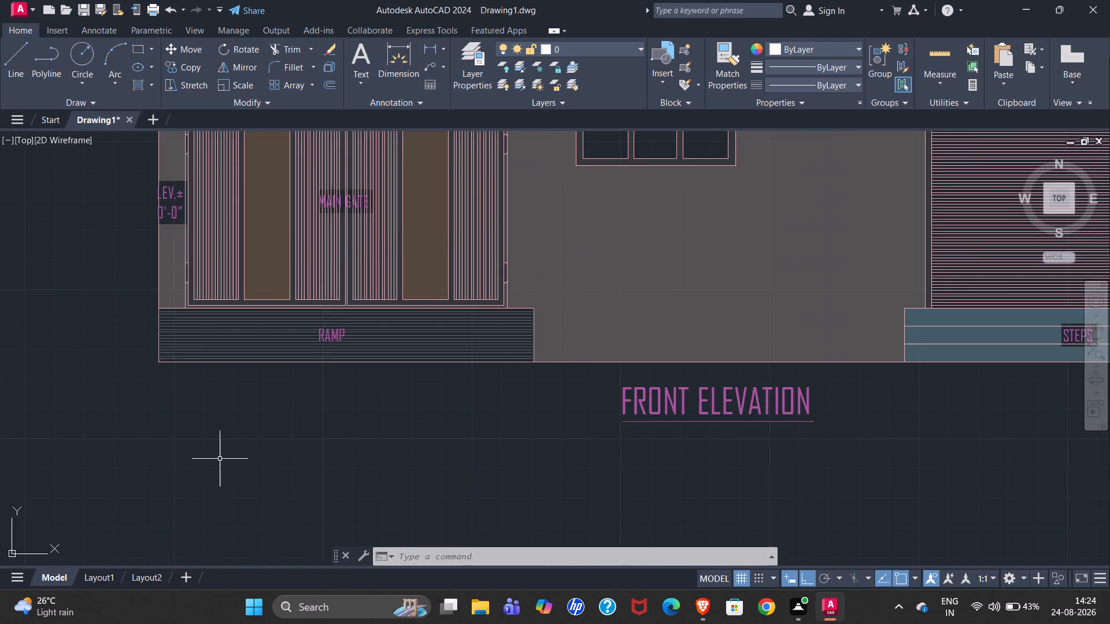
pyautogui.scroll(2, 203, 278)
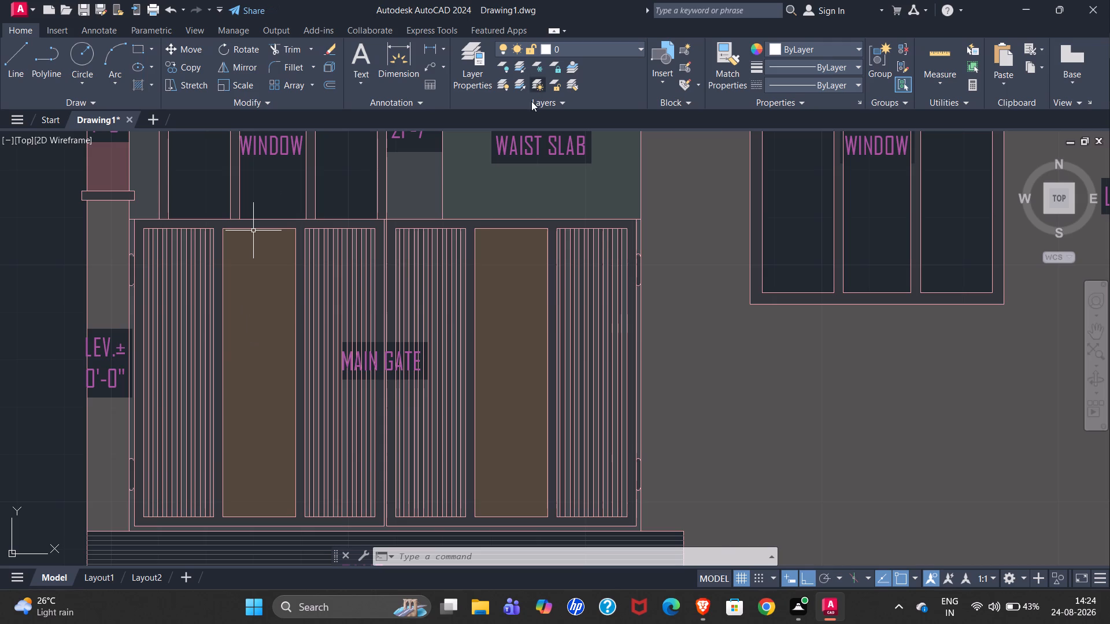
pyautogui.scroll(-2, 162, 202)
pyautogui.scroll(-1, 18, 213)
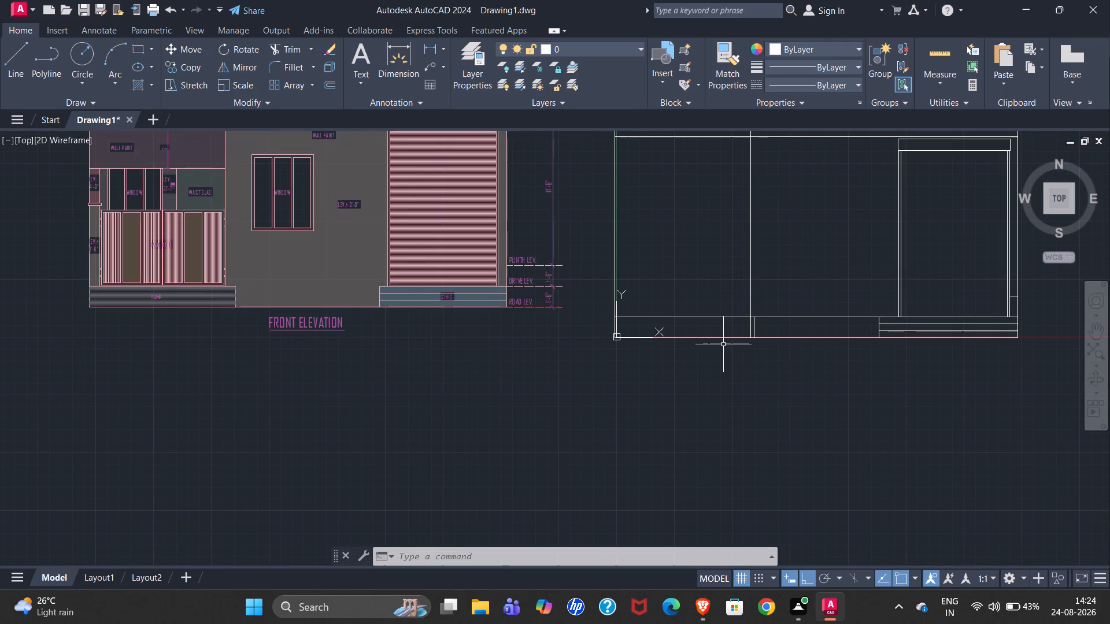
pyautogui.scroll(2, 60, 208)
pyautogui.scroll(-1, 78, 260)
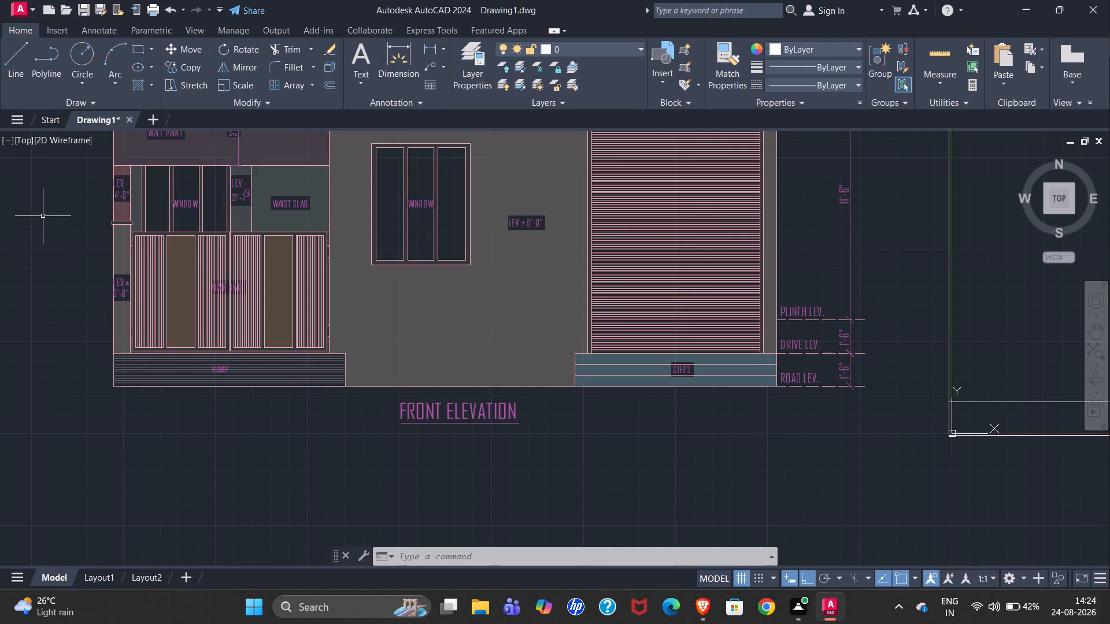
pyautogui.scroll(3, 114, 192)
pyautogui.scroll(-2, 114, 194)
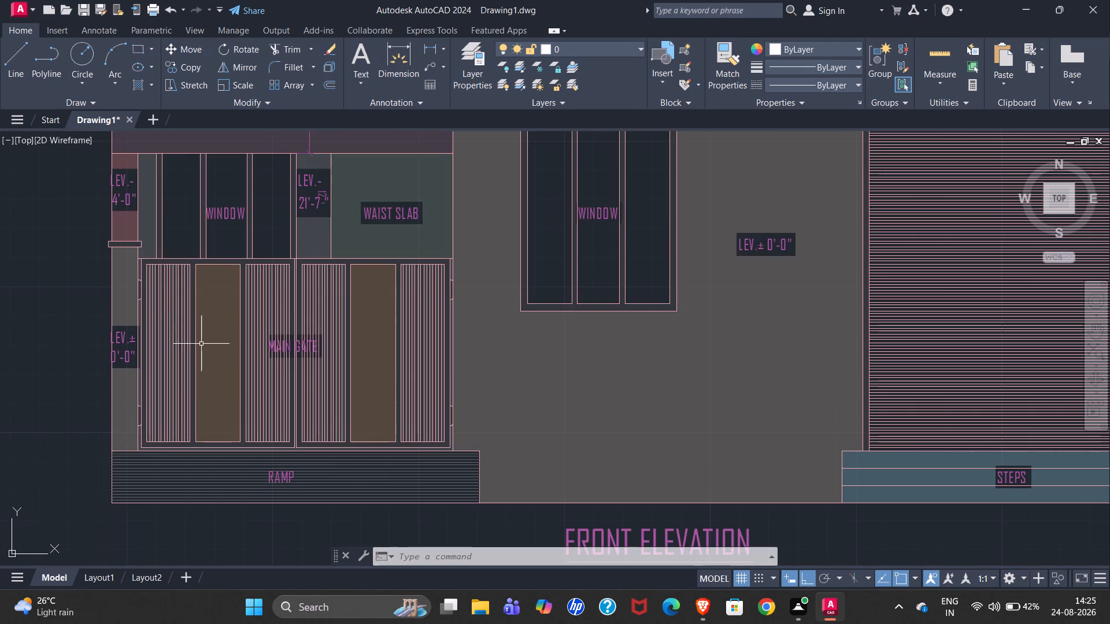
pyautogui.scroll(-1, 0, 344)
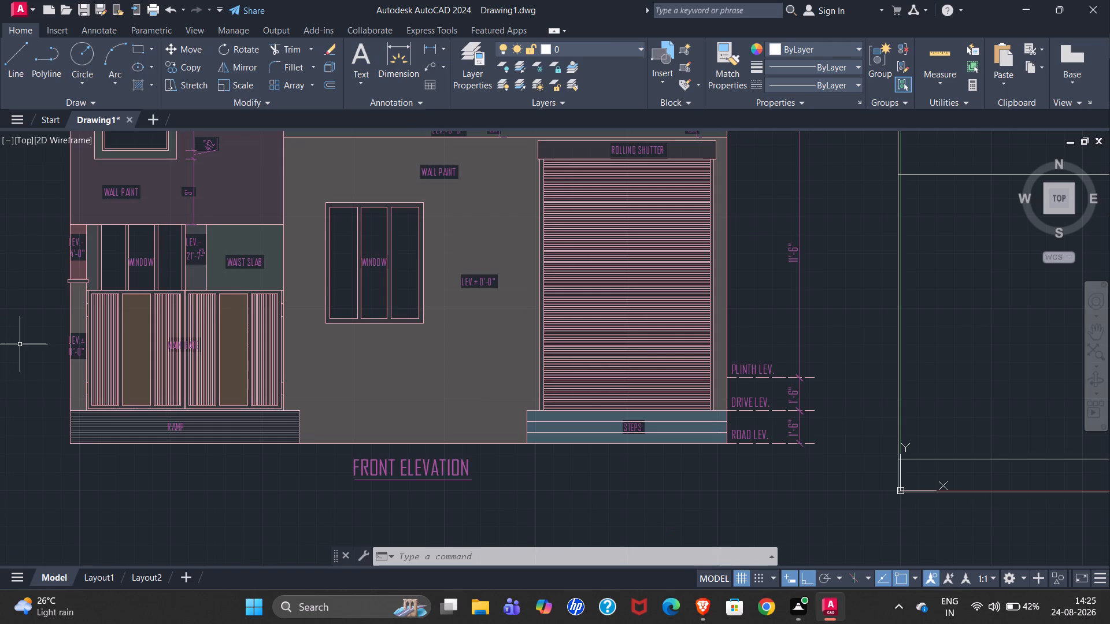
# Examine the reference elevation's lower storey, including the main gate, side wall, waist slab, slab band dimensions and F.F. level.
pyautogui.scroll(-1, 58, 359)
pyautogui.scroll(1, 17, 278)
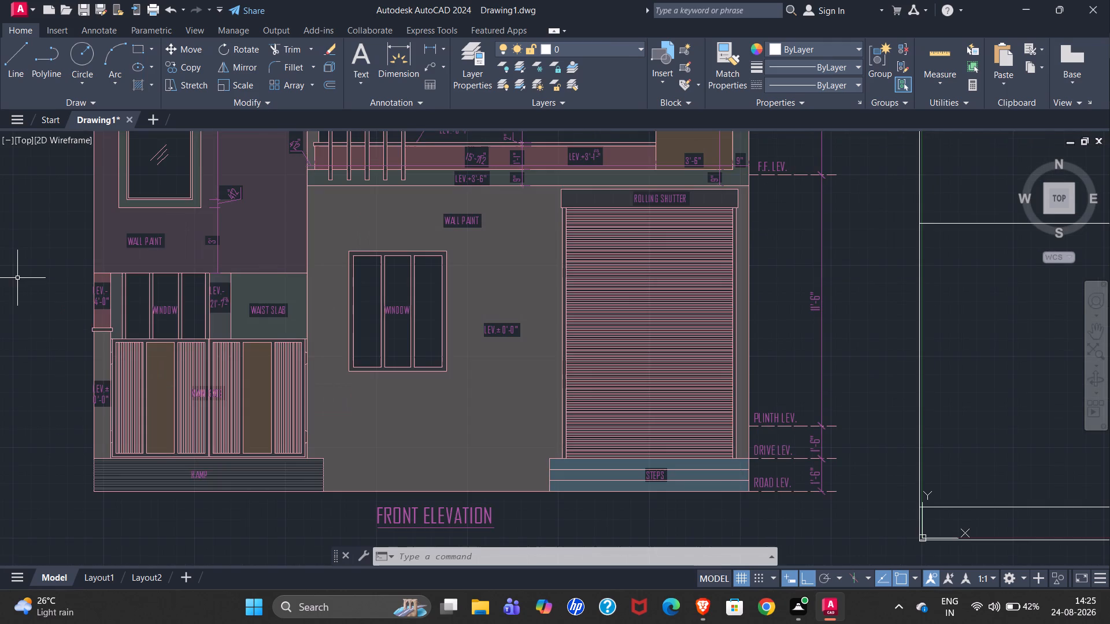
pyautogui.scroll(2, 69, 332)
pyautogui.scroll(1, 129, 314)
pyautogui.scroll(-1, 120, 261)
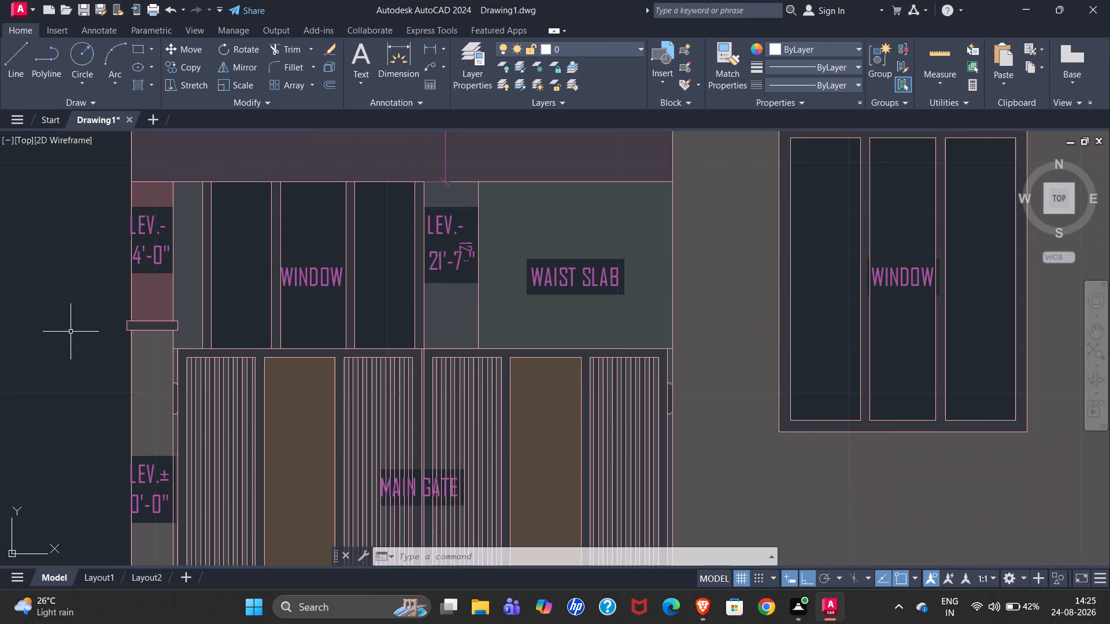
pyautogui.scroll(-1, 131, 293)
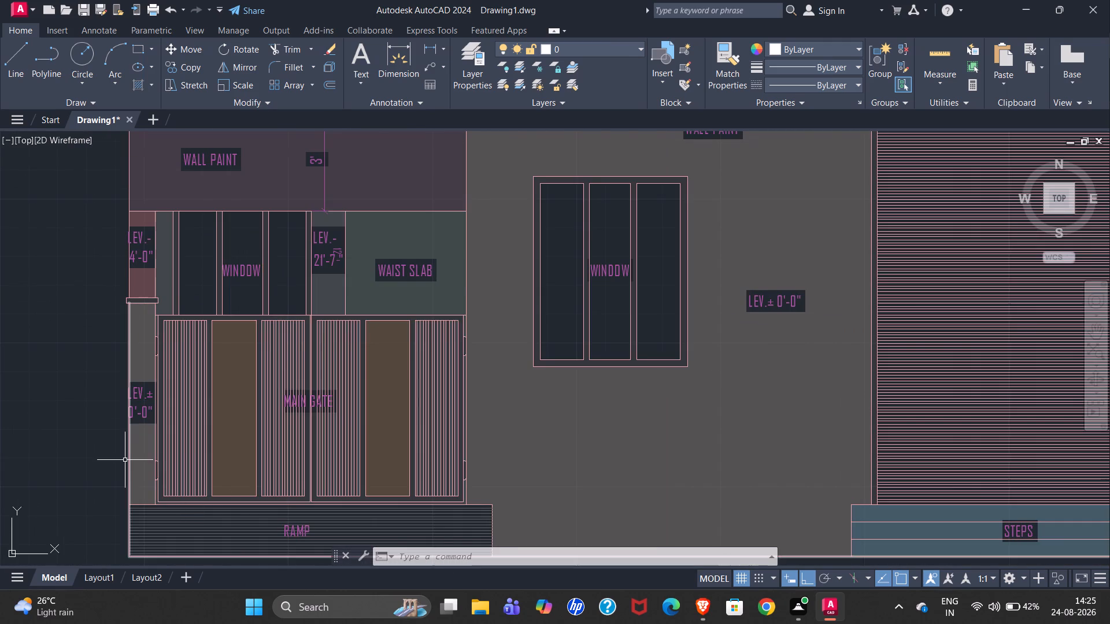
pyautogui.scroll(-1, 106, 470)
pyautogui.scroll(2, 202, 213)
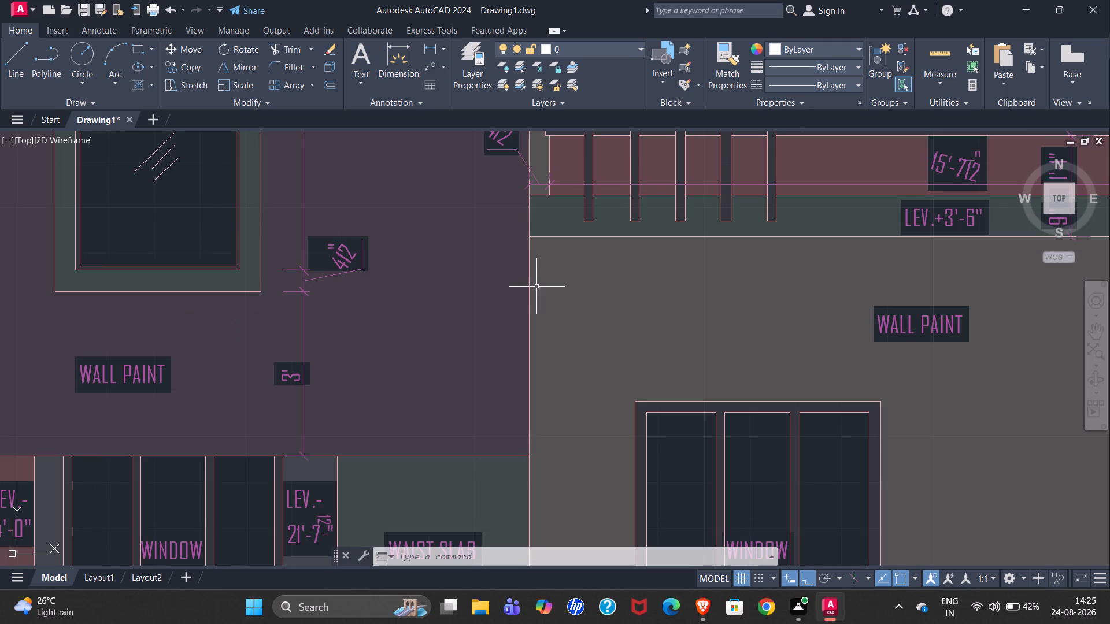
pyautogui.scroll(-2, 496, 217)
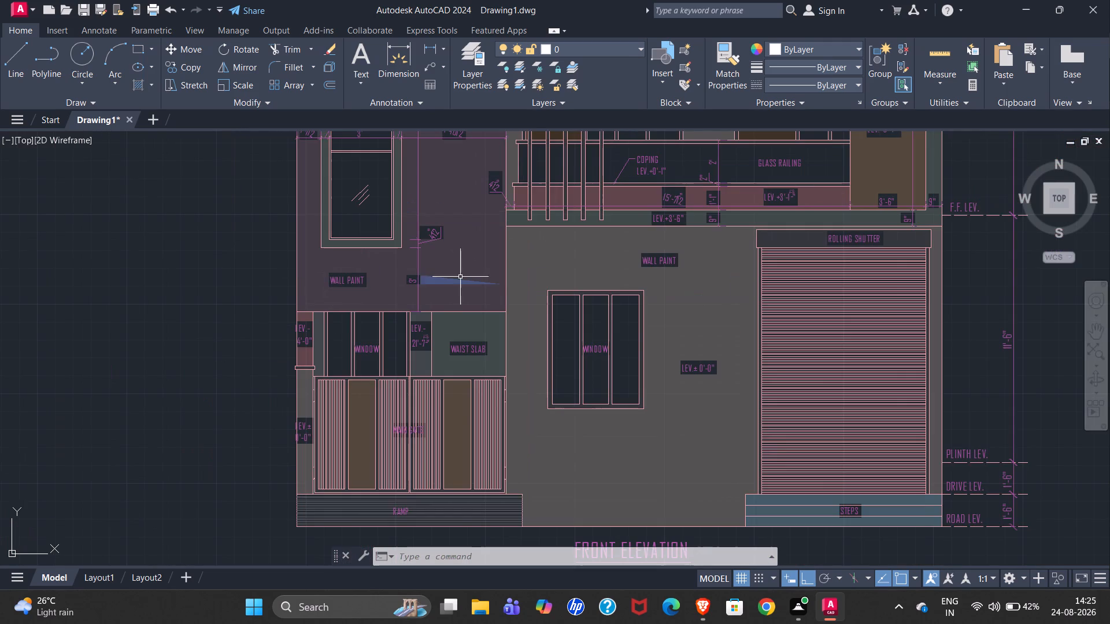
pyautogui.scroll(-1, 620, 270)
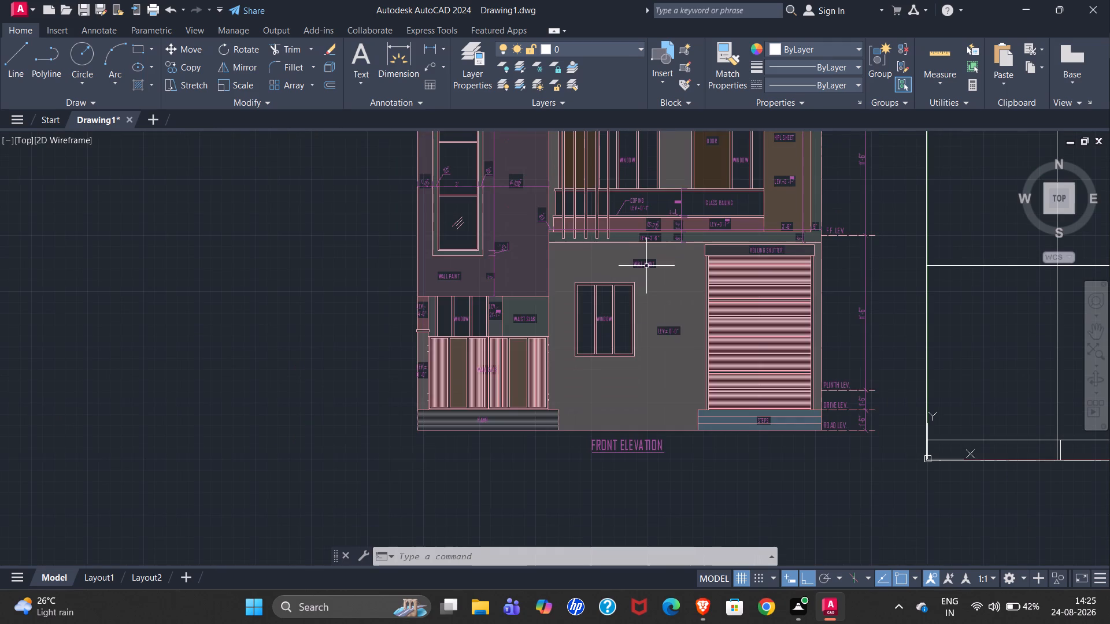
pyautogui.scroll(2, 849, 241)
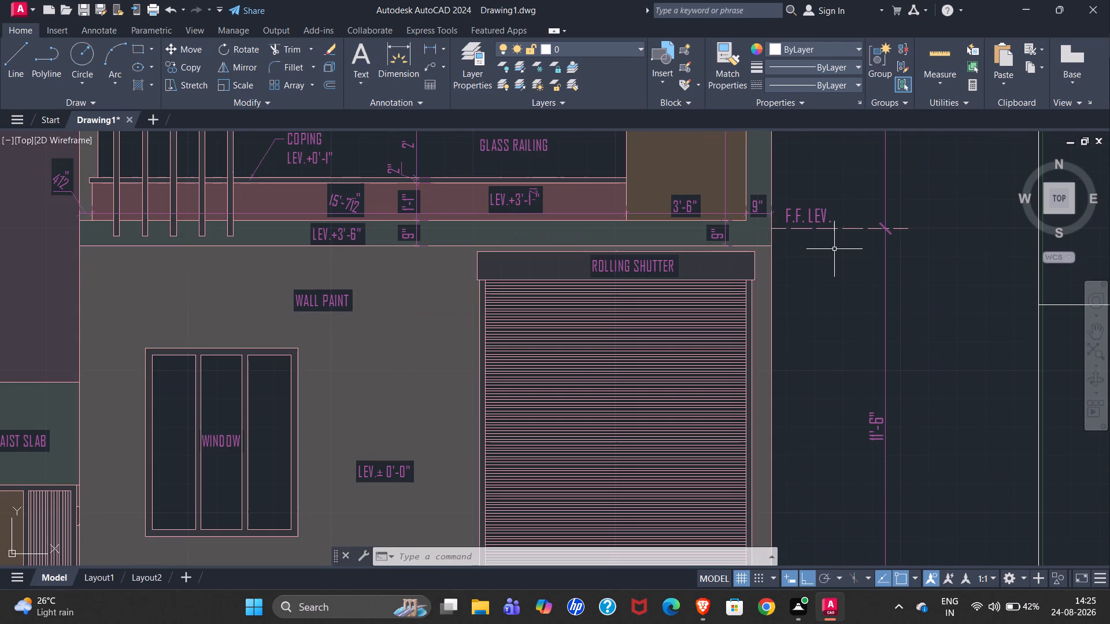
pyautogui.scroll(2, 759, 203)
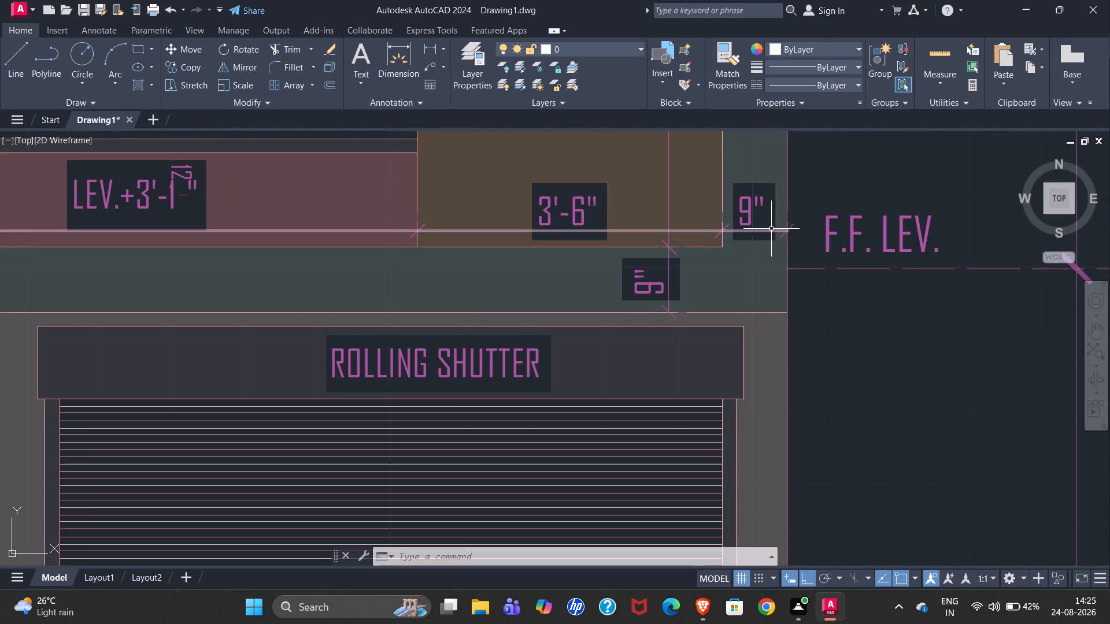
pyautogui.scroll(-2, 756, 227)
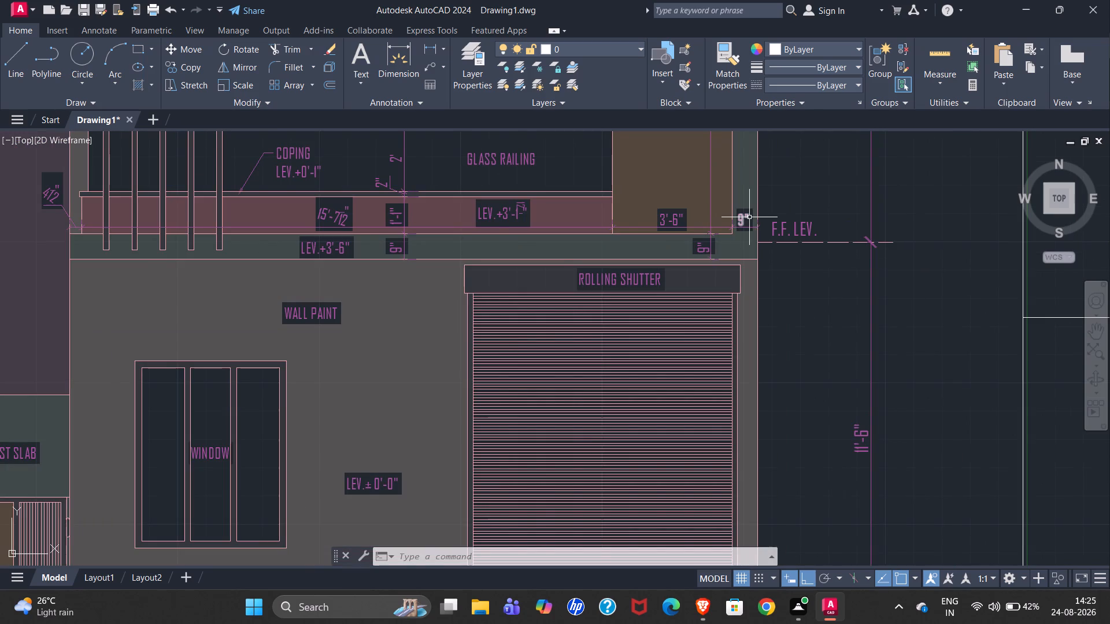
pyautogui.scroll(-1, 749, 217)
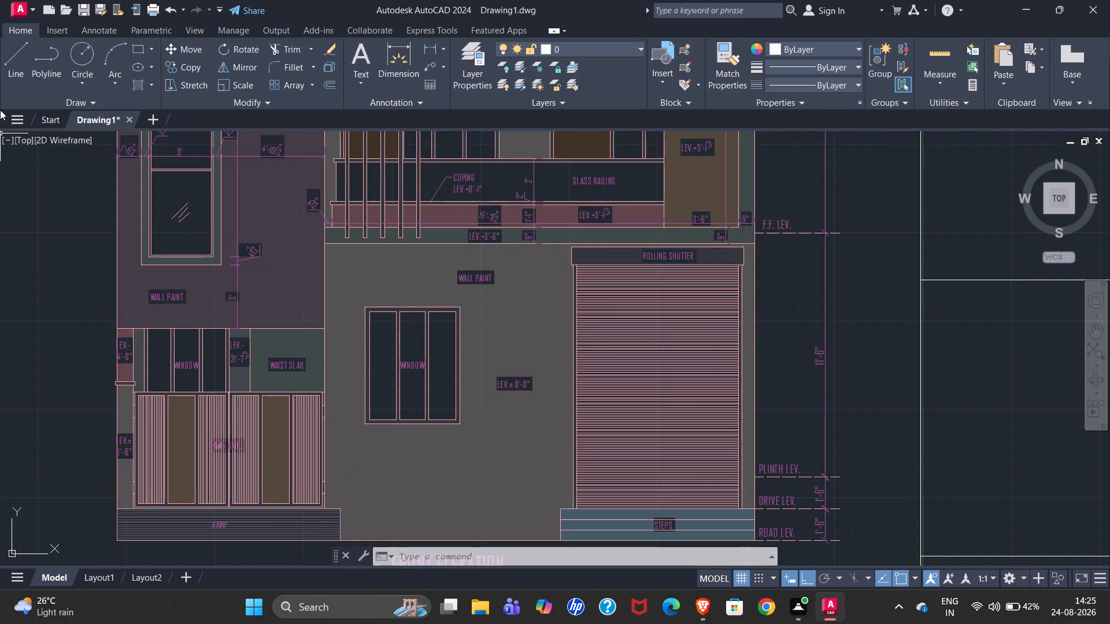
# Measure the drop from the ground-floor slab band's bottom corner to the projecting wall's bottom edge with a temporary line.
pyautogui.click(10, 68)
pyautogui.scroll(2, 317, 263)
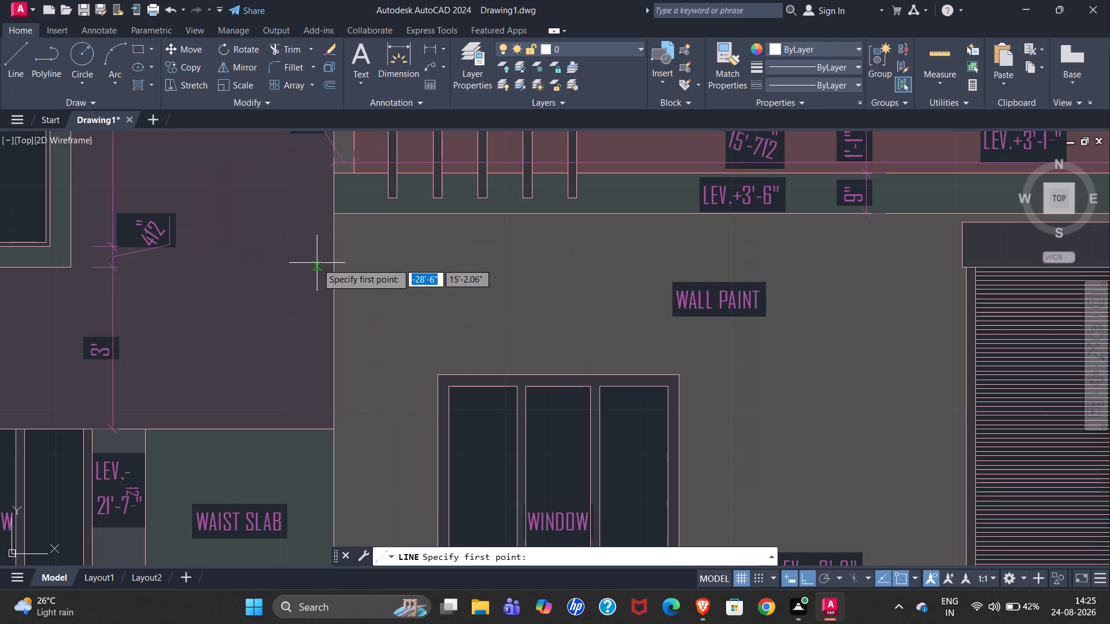
pyautogui.click(332, 211)
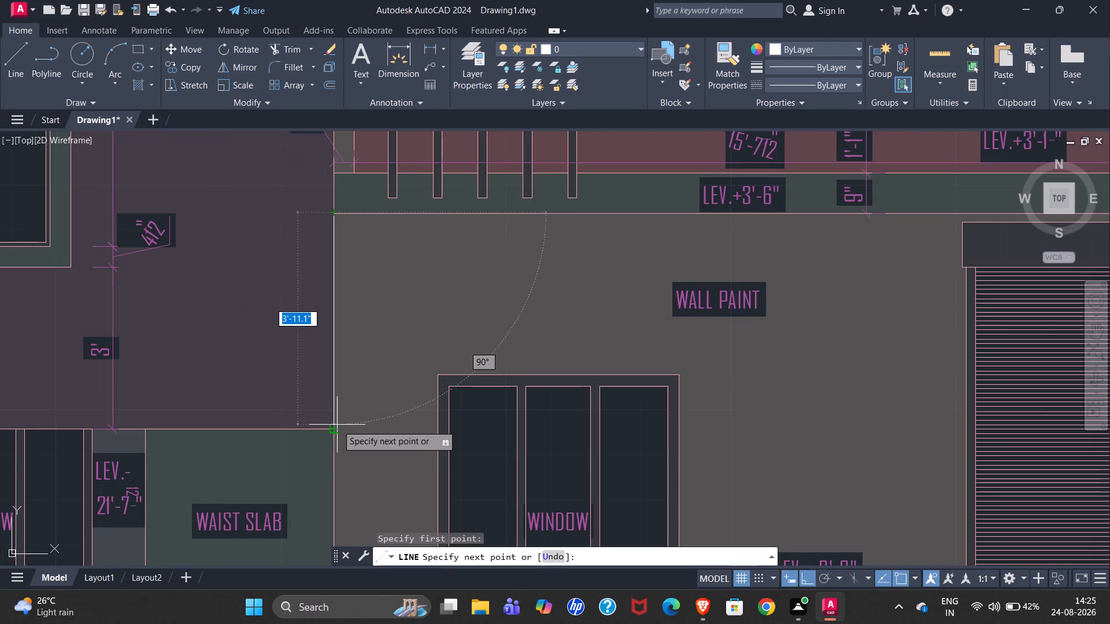
pyautogui.scroll(-1, 363, 322)
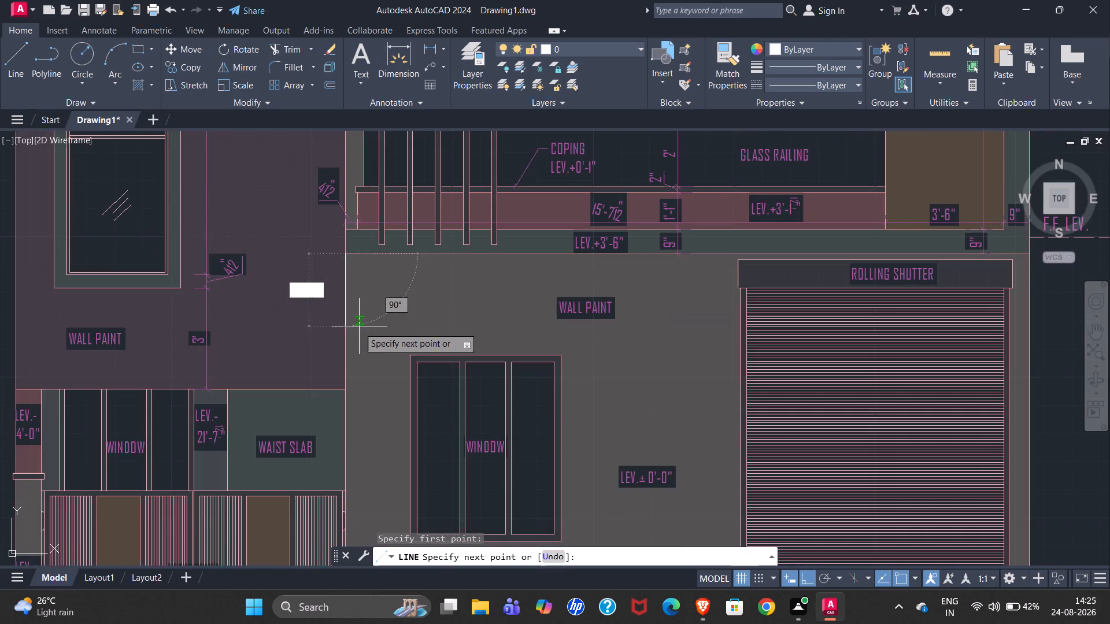
pyautogui.scroll(-1, 344, 335)
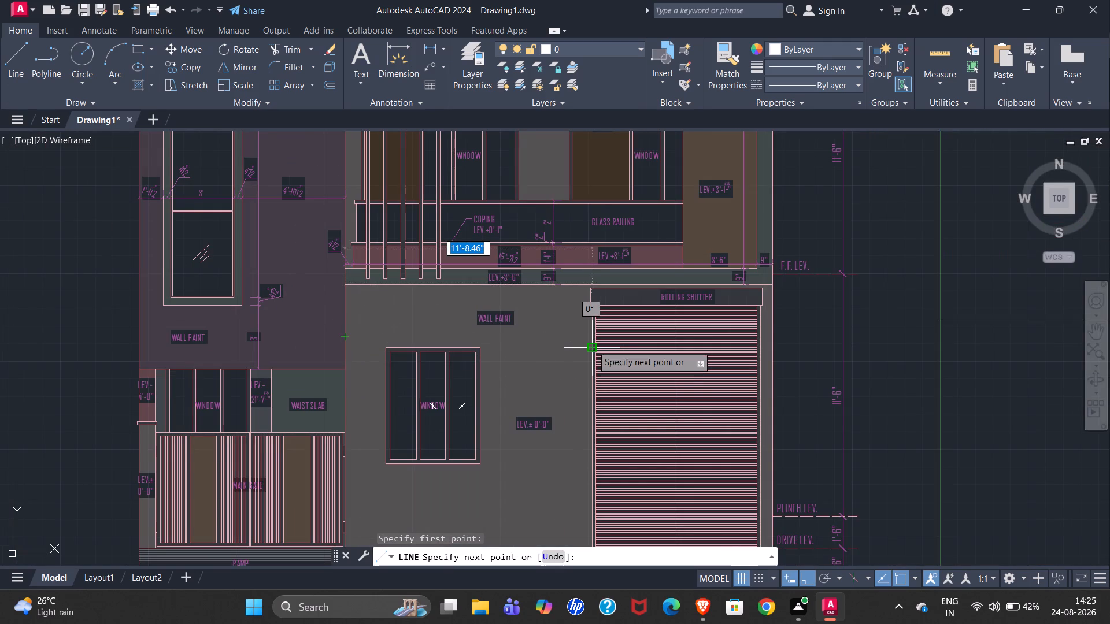
pyautogui.press('Escape')
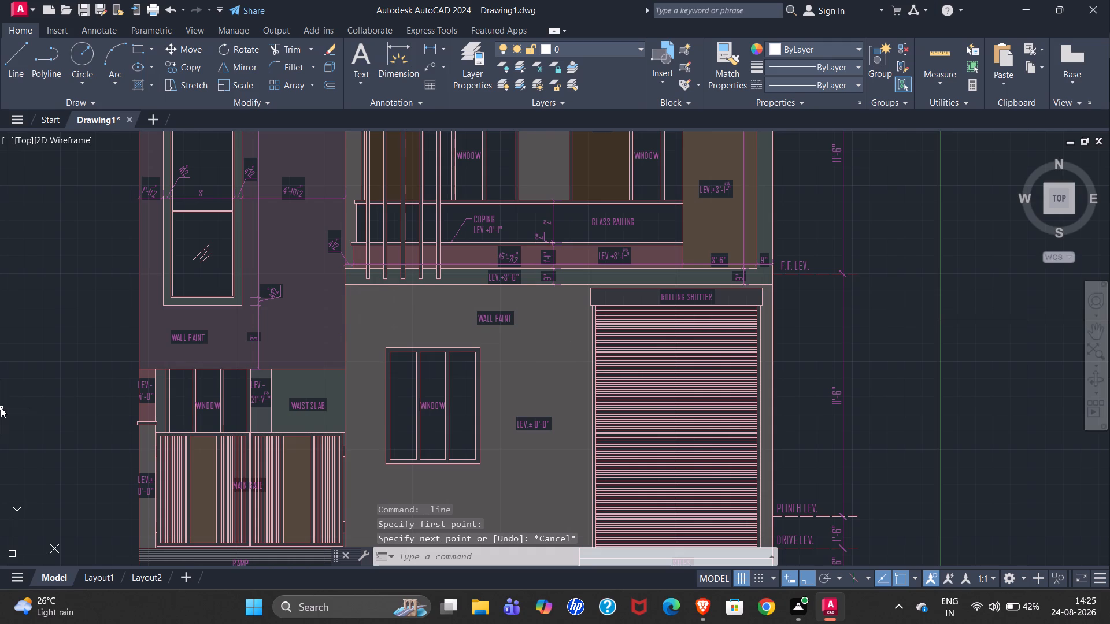
# Measure from the reference F.F. level mark down to the projecting wall's bottom edge with a temporary line.
pyautogui.click(18, 61)
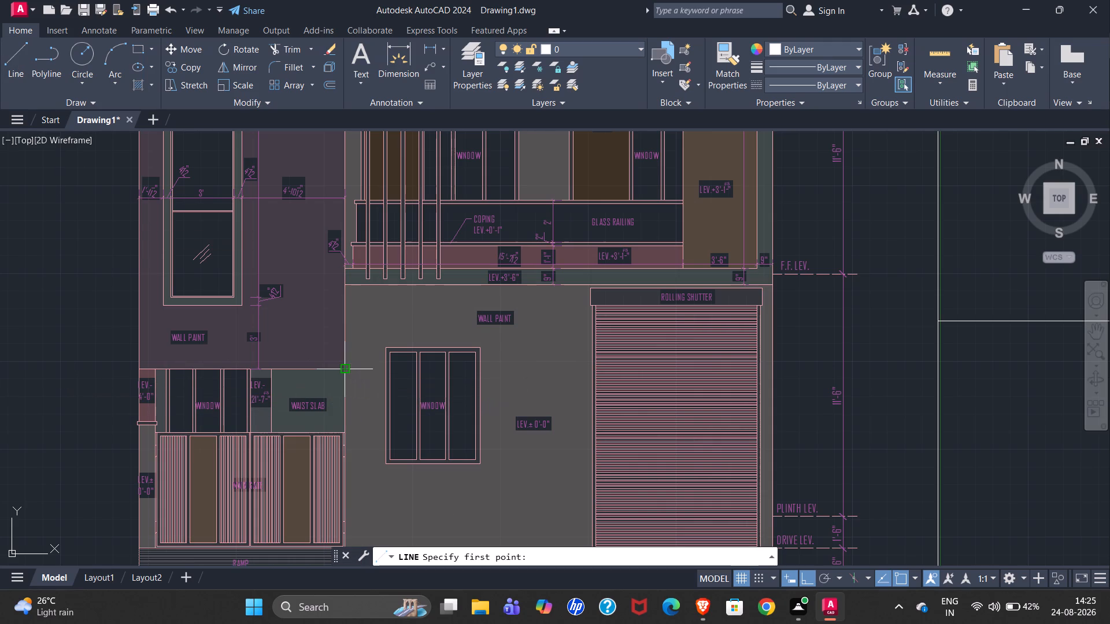
pyautogui.click(845, 273)
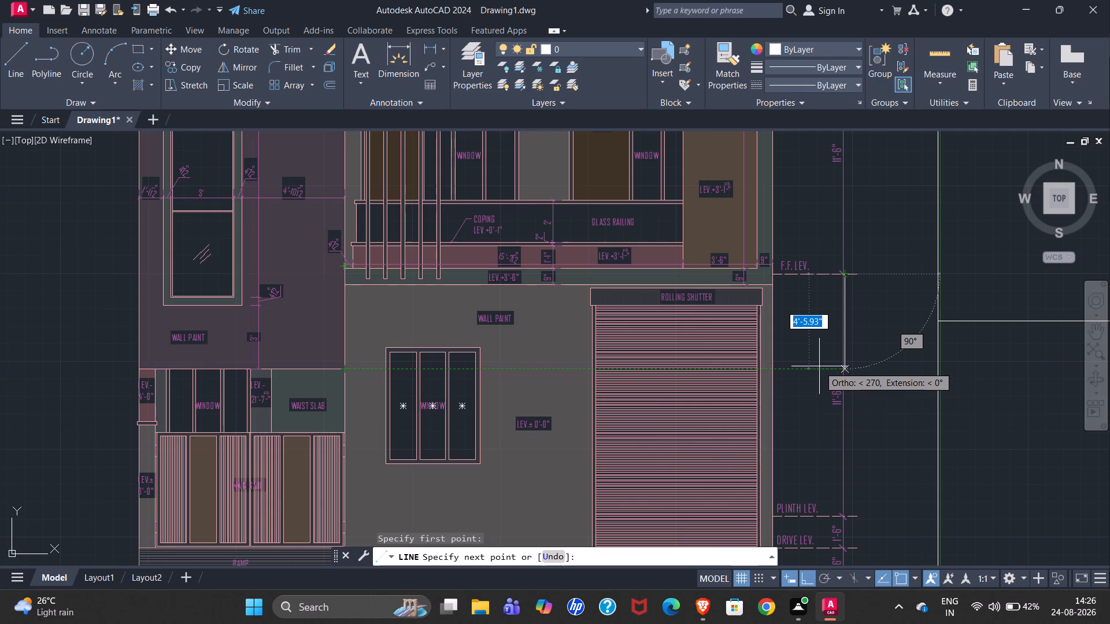
pyautogui.press('Escape')
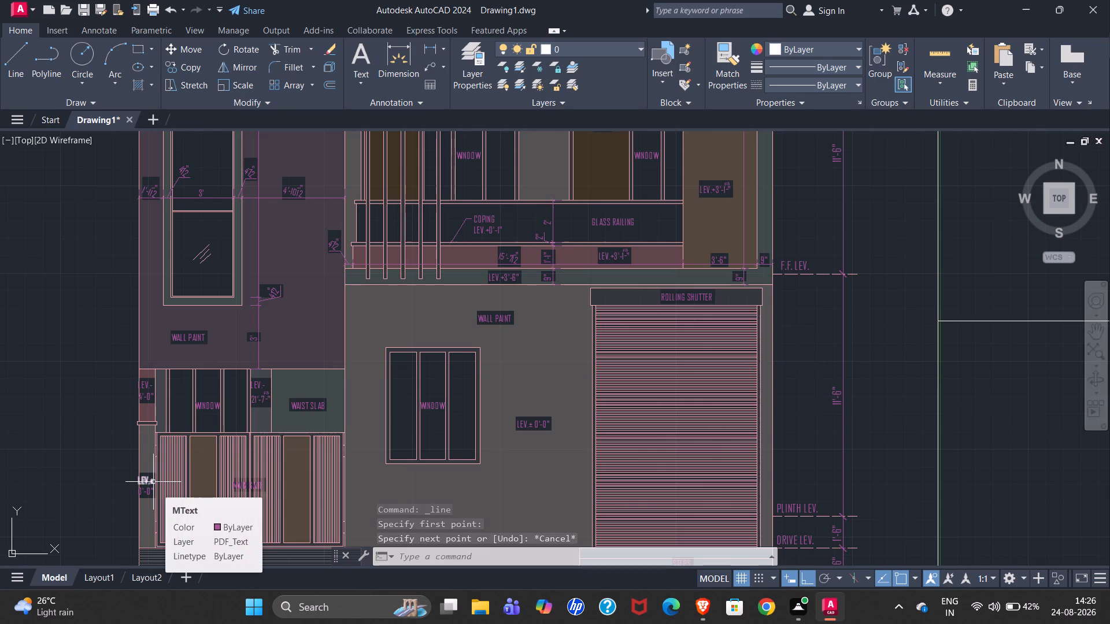
# Examine the reference side wall, rolling shutter slab band, F.F. and S.F. levels, C-channel and M.S. pipes alongside the redrawn elevation.
pyautogui.scroll(2, 125, 426)
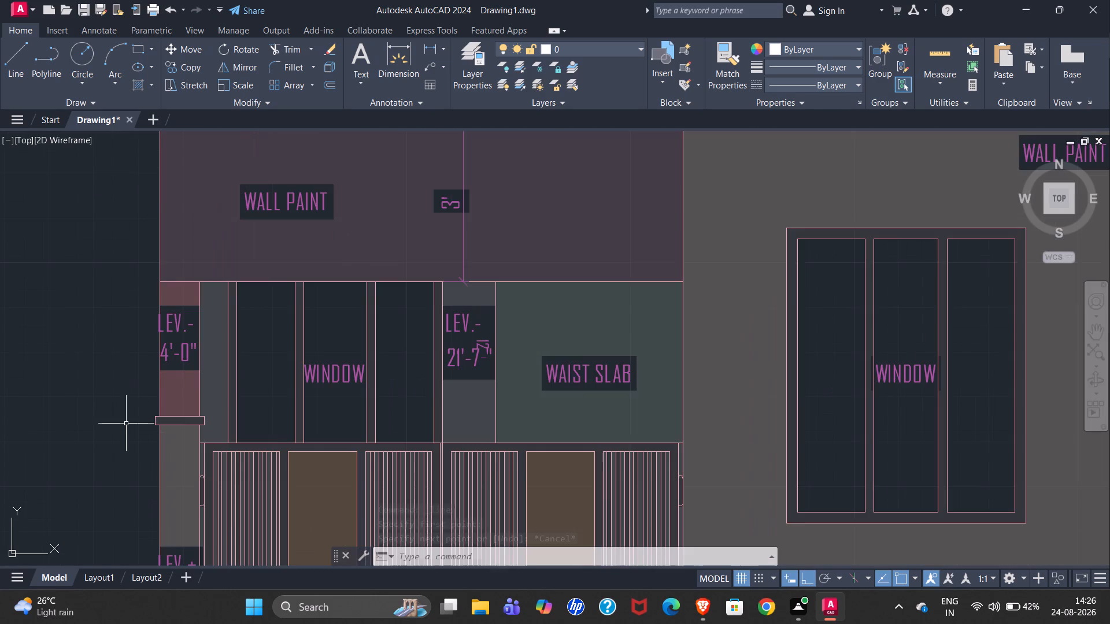
pyautogui.scroll(-2, 90, 385)
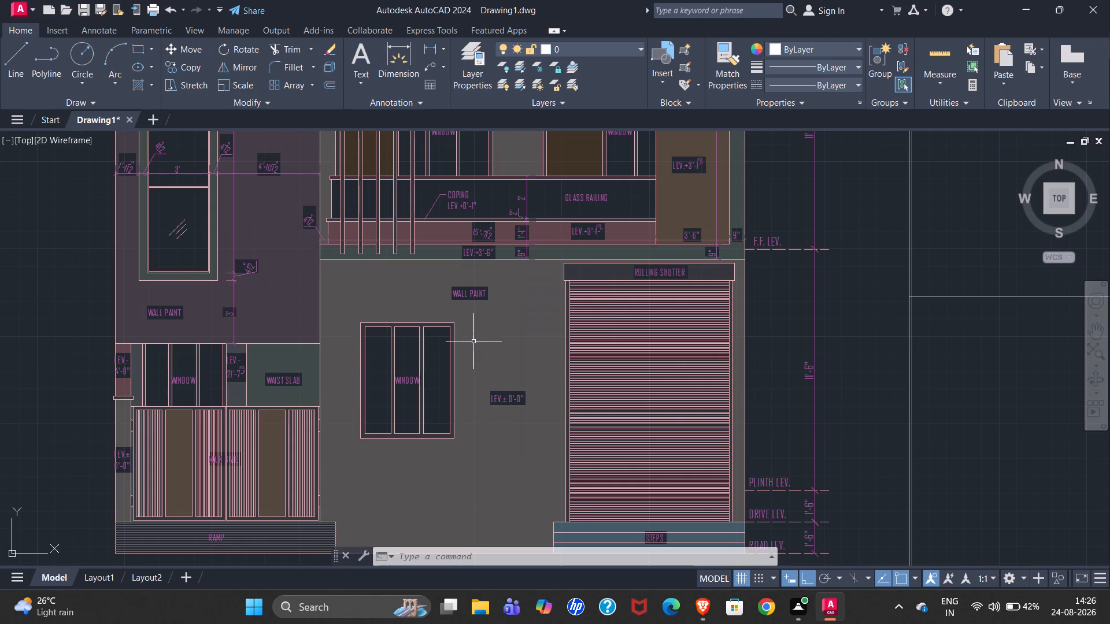
pyautogui.scroll(2, 552, 256)
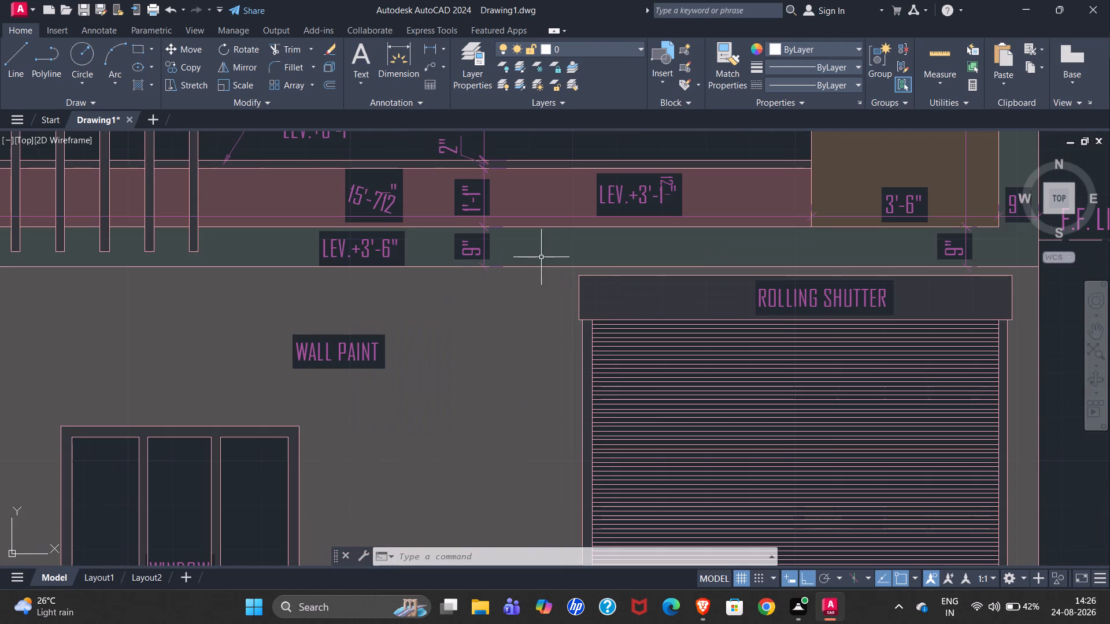
pyautogui.scroll(-2, 372, 284)
pyautogui.scroll(3, 665, 280)
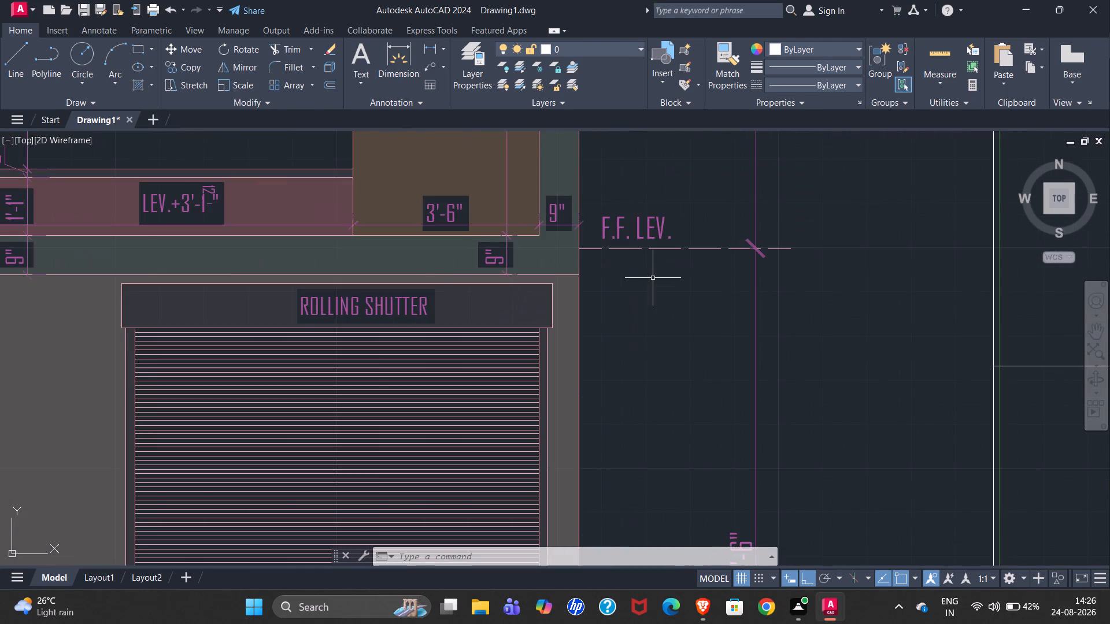
pyautogui.scroll(-4, 584, 285)
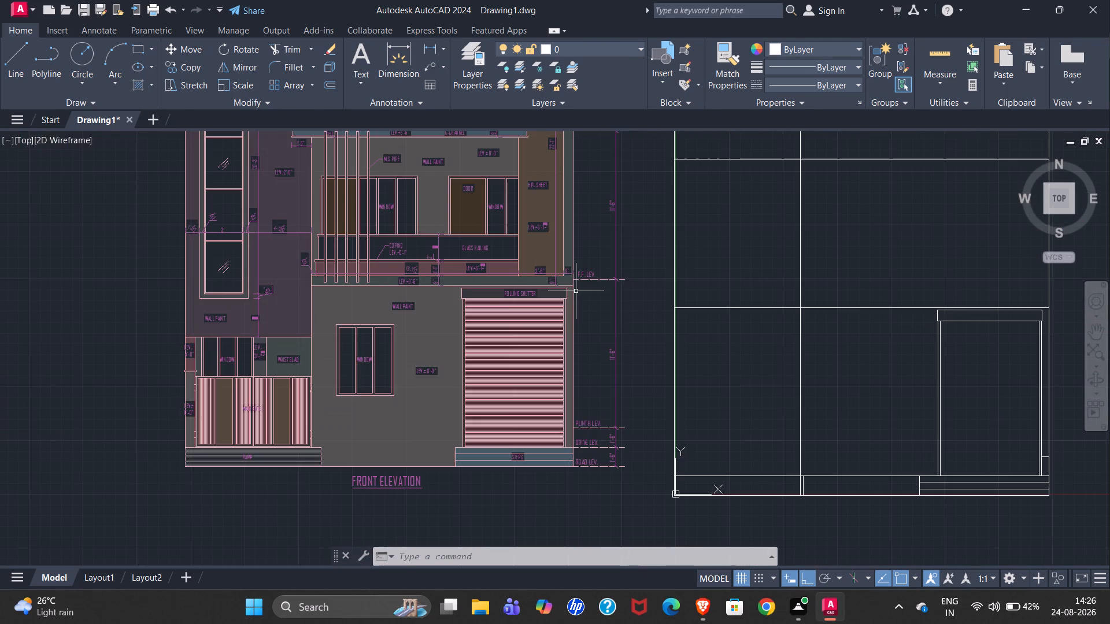
pyautogui.scroll(-1, 572, 298)
pyautogui.scroll(3, 563, 171)
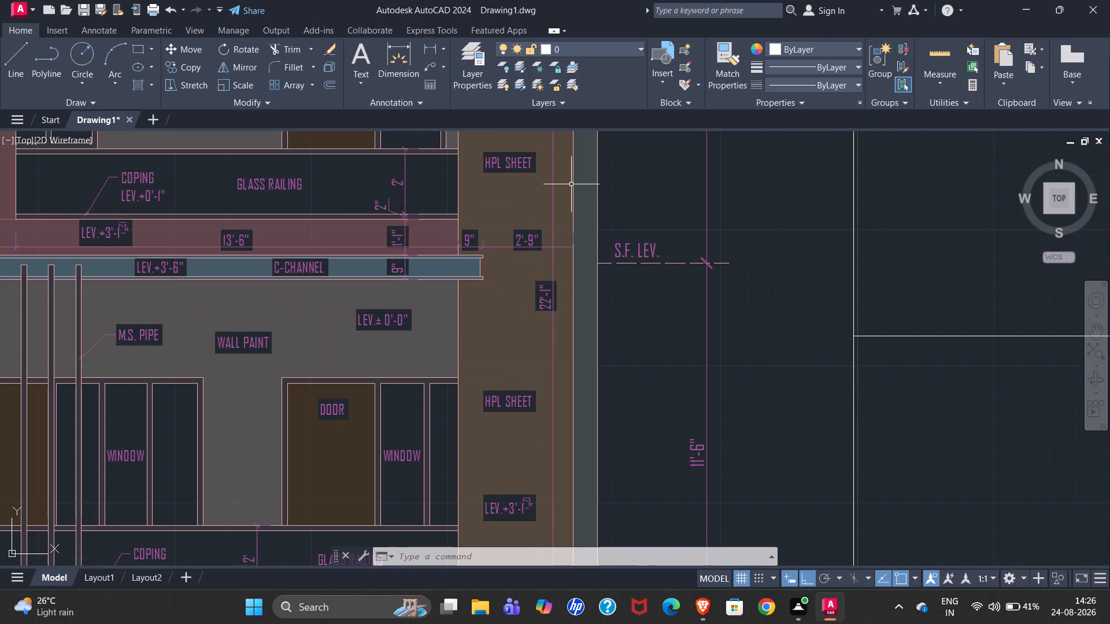
pyautogui.scroll(1, 580, 255)
pyautogui.scroll(-2, 526, 274)
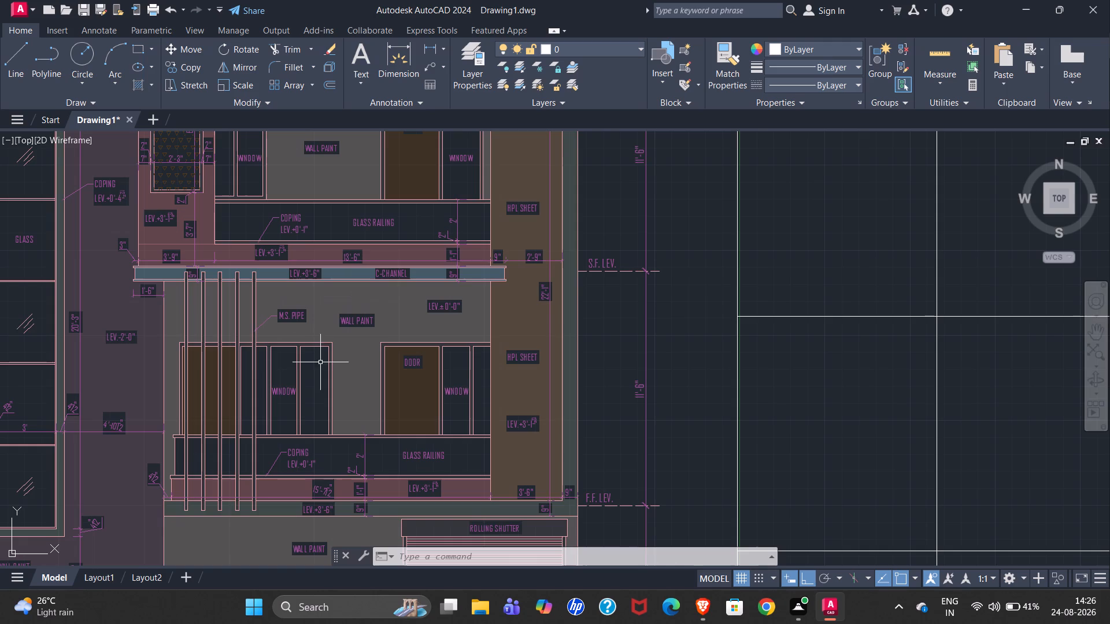
pyautogui.scroll(4, 106, 291)
pyautogui.scroll(-1, 178, 294)
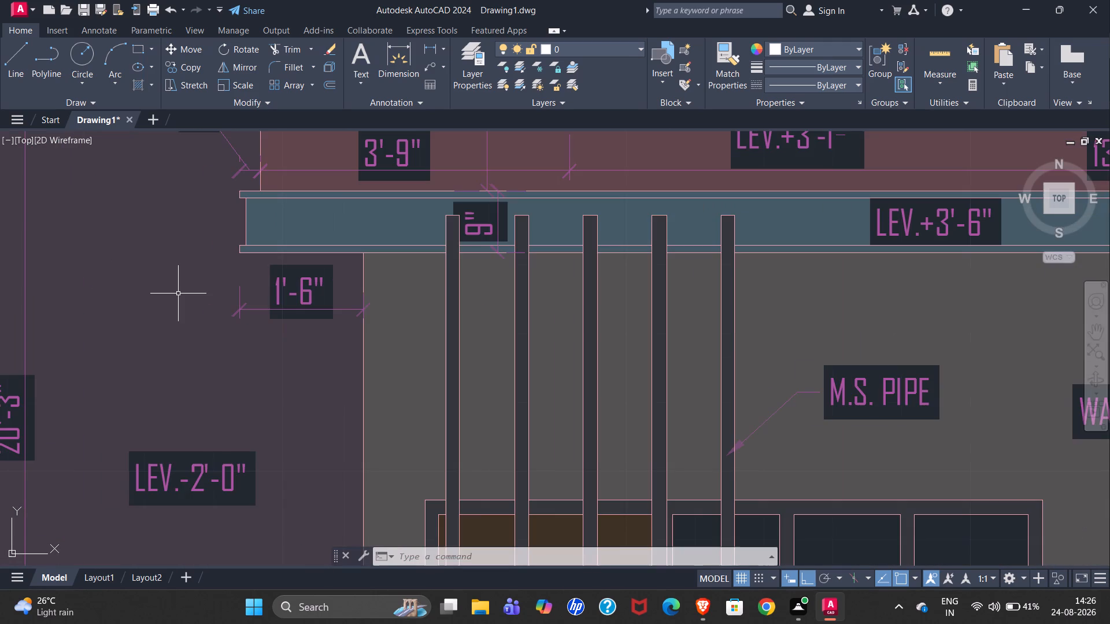
pyautogui.scroll(-1, 128, 276)
pyautogui.scroll(2, 449, 239)
pyautogui.scroll(-4, 264, 254)
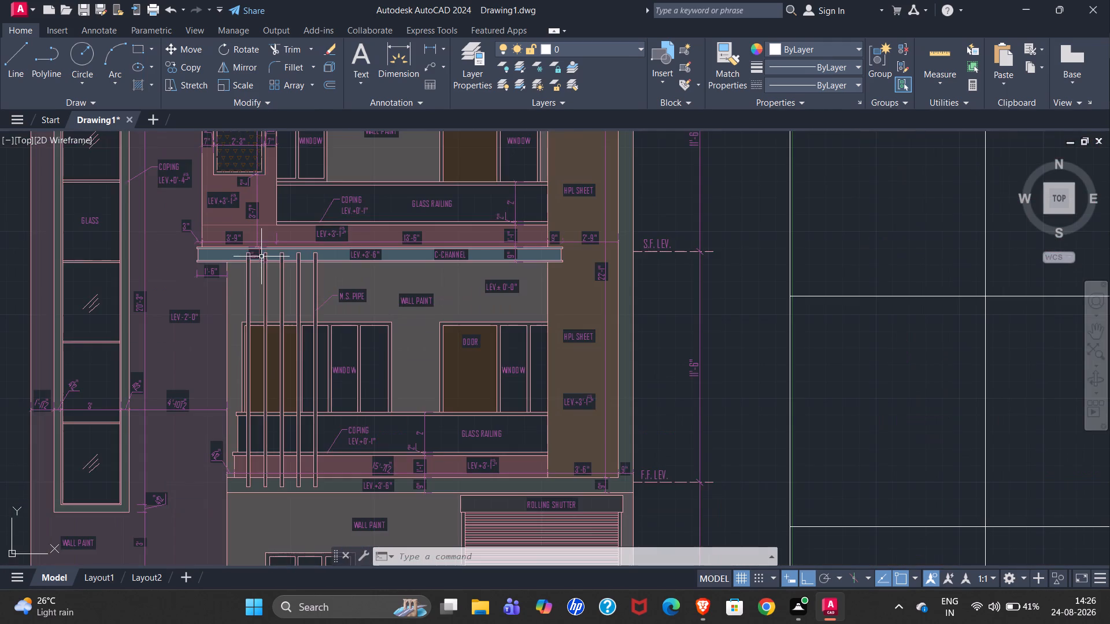
pyautogui.scroll(-2, 442, 223)
pyautogui.scroll(-1, 269, 239)
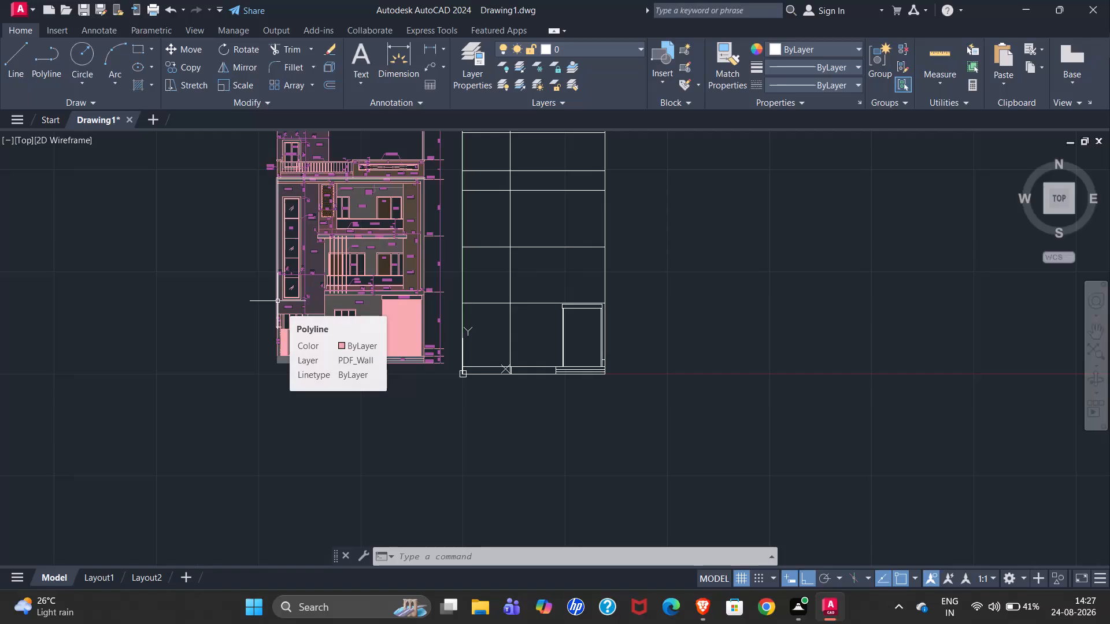
# Inspect the reference main gate's left leaf by highlighting its outline, together with the adjoining side wall and ramp.
pyautogui.scroll(4, 317, 359)
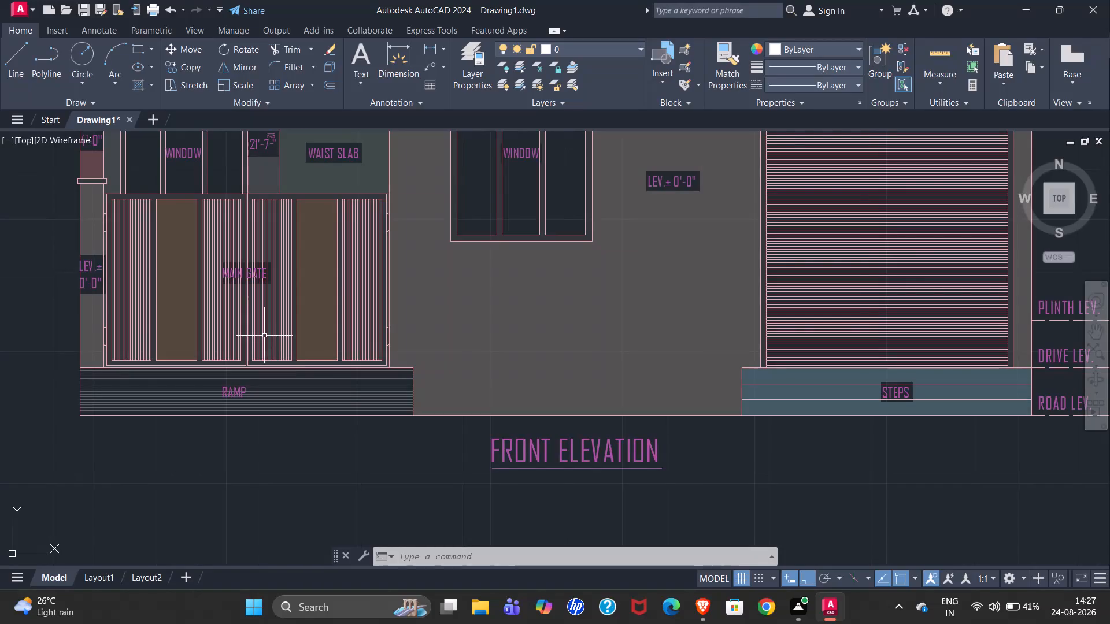
pyautogui.scroll(2, 72, 216)
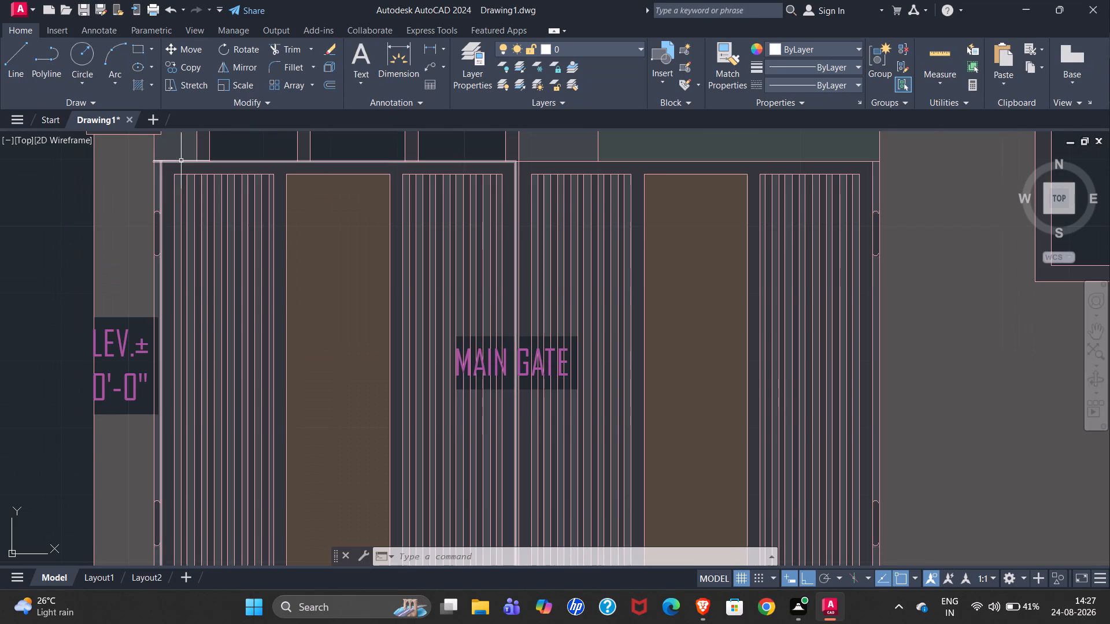
pyautogui.click(180, 161)
pyautogui.scroll(-2, 169, 180)
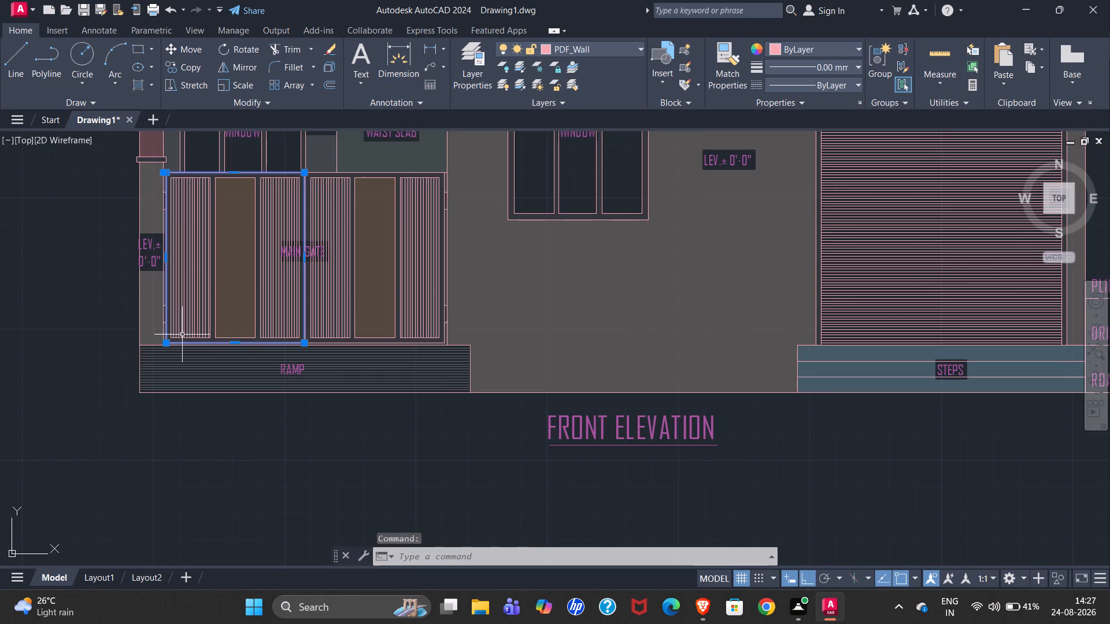
pyautogui.scroll(-1, 133, 342)
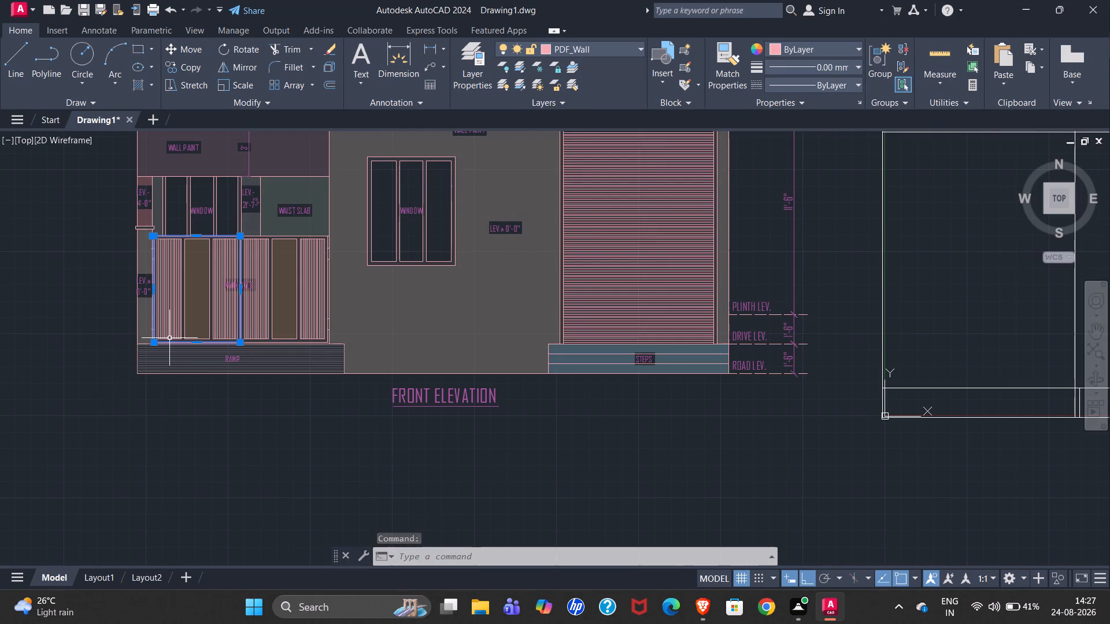
pyautogui.scroll(2, 149, 258)
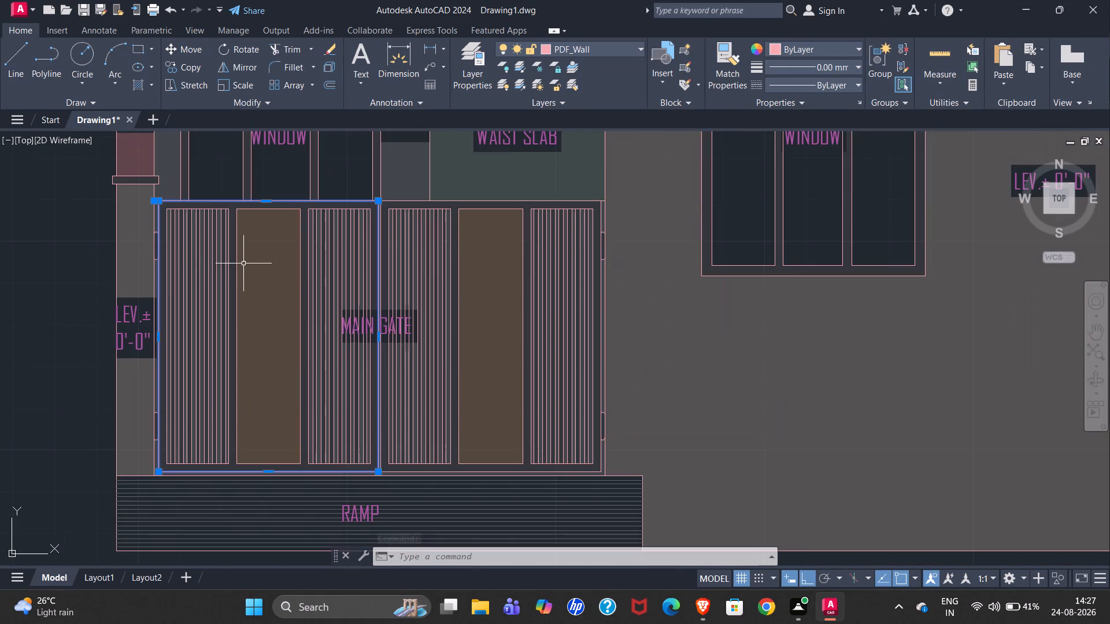
pyautogui.scroll(-1, 187, 298)
pyautogui.scroll(-1, 0, 340)
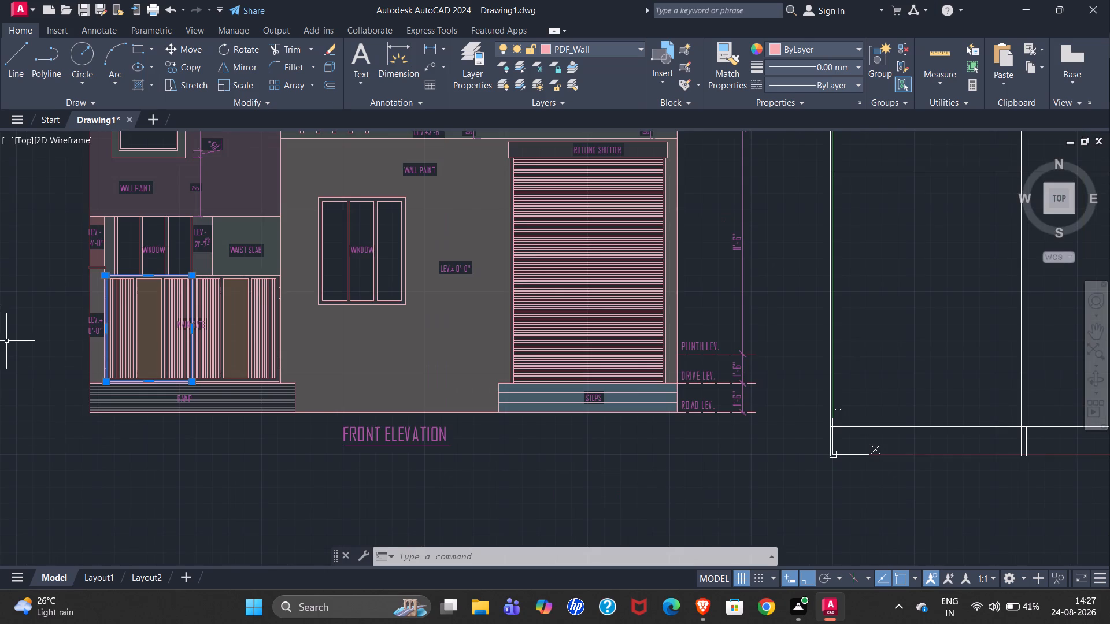
pyautogui.press('Escape')
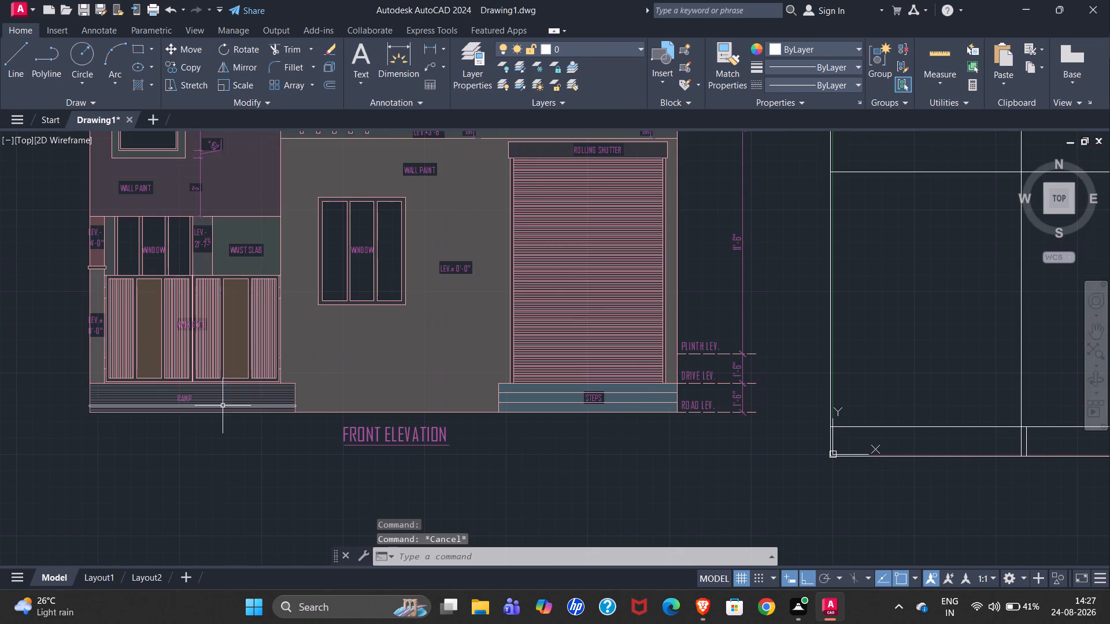
# Examine the reference rolling shutter's top box, the 9" slab band above it and the F.F. level mark.
pyautogui.scroll(-1, 204, 462)
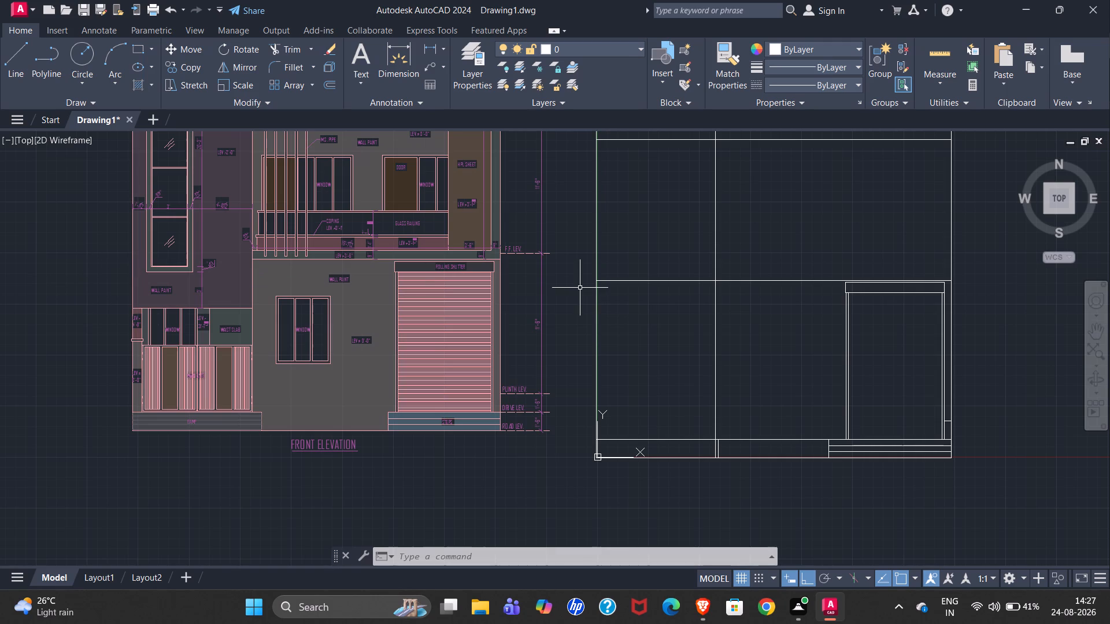
pyautogui.scroll(2, 441, 273)
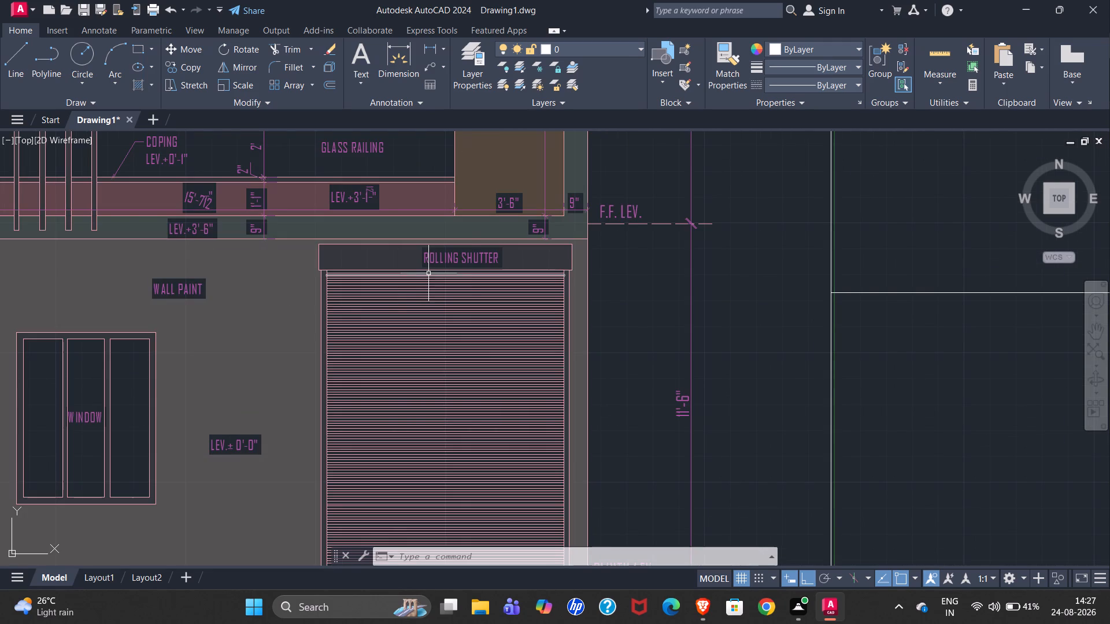
pyautogui.scroll(-1, 262, 292)
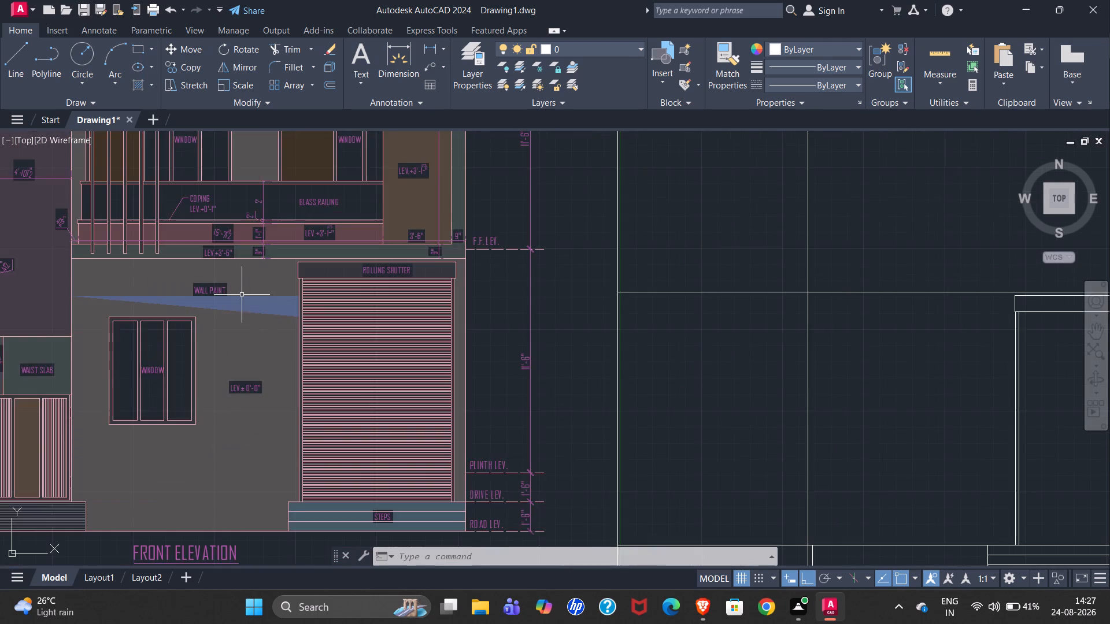
pyautogui.scroll(-2, 228, 299)
pyautogui.scroll(4, 286, 272)
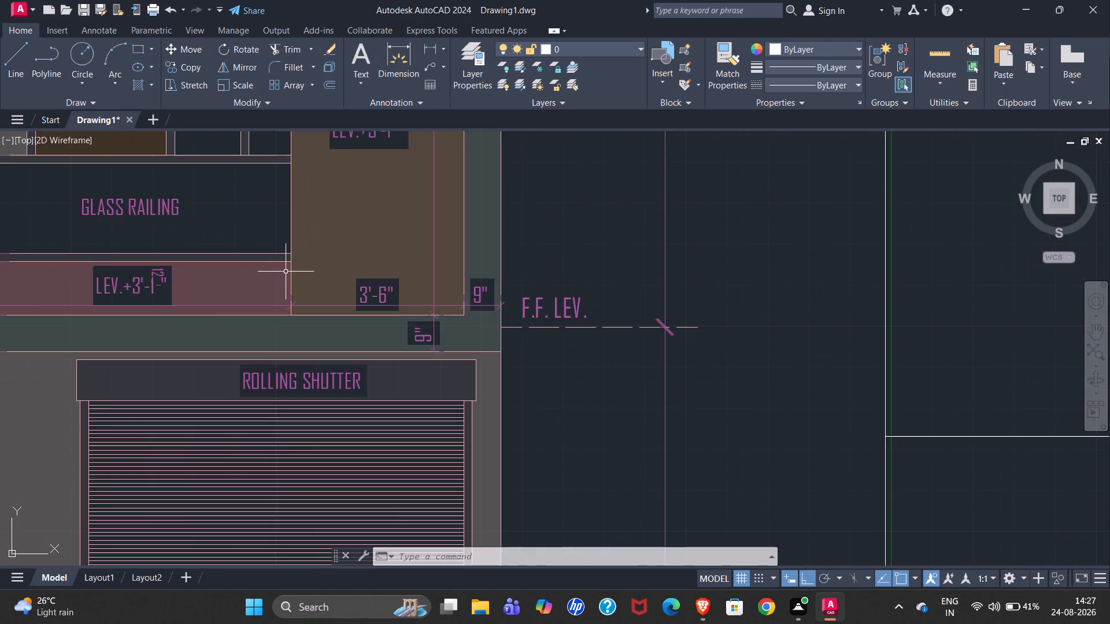
pyautogui.scroll(-2, 314, 273)
pyautogui.scroll(3, 275, 339)
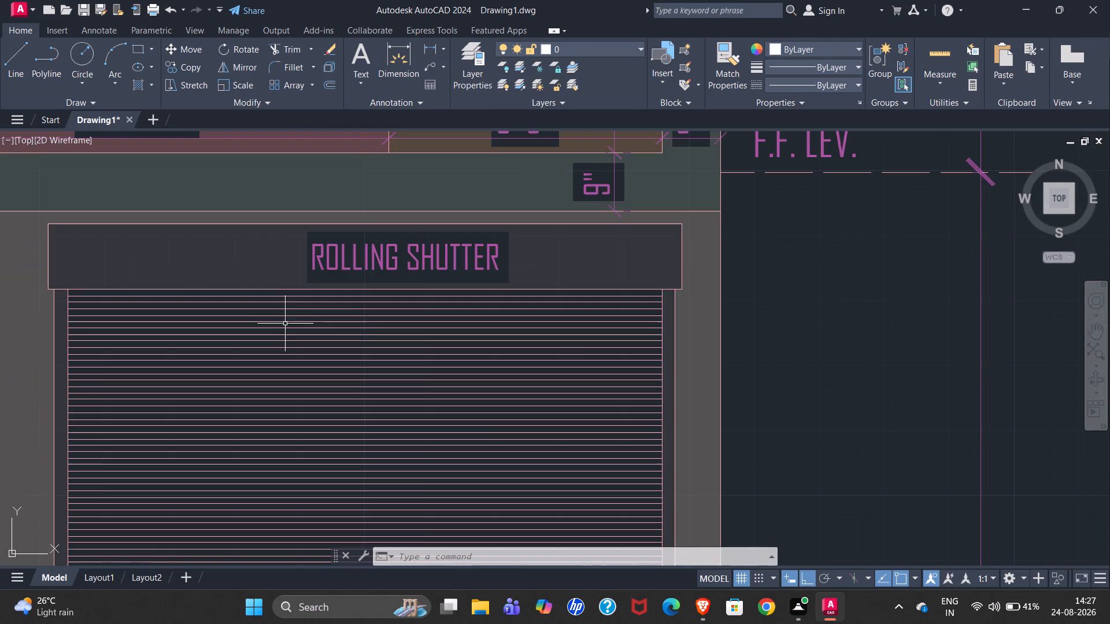
pyautogui.scroll(-1, 346, 291)
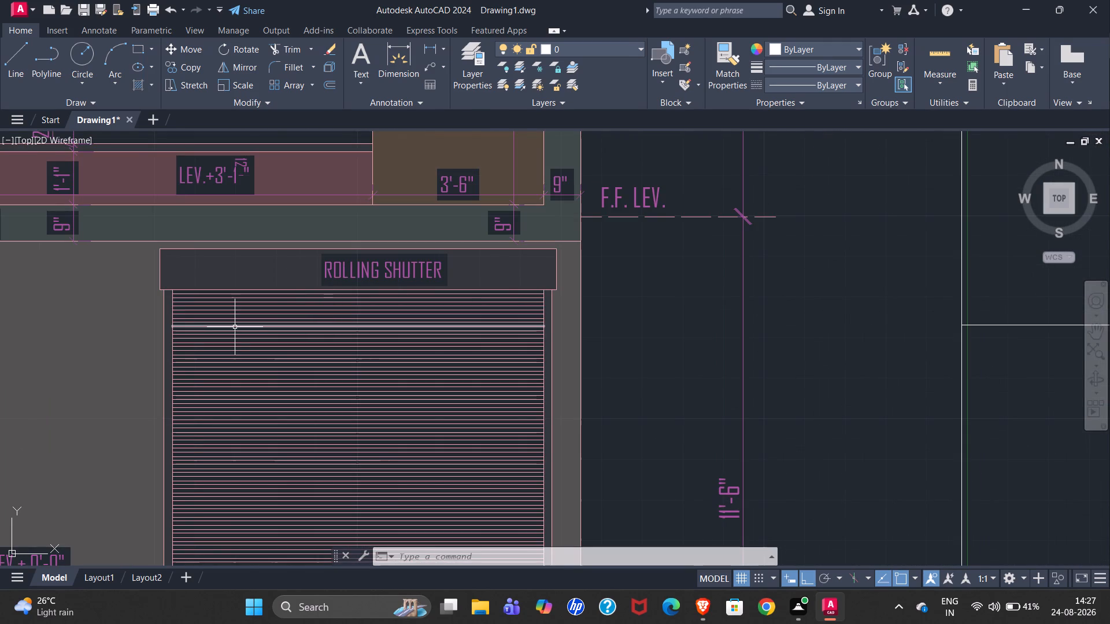
pyautogui.scroll(-1, 232, 327)
pyautogui.scroll(2, 409, 265)
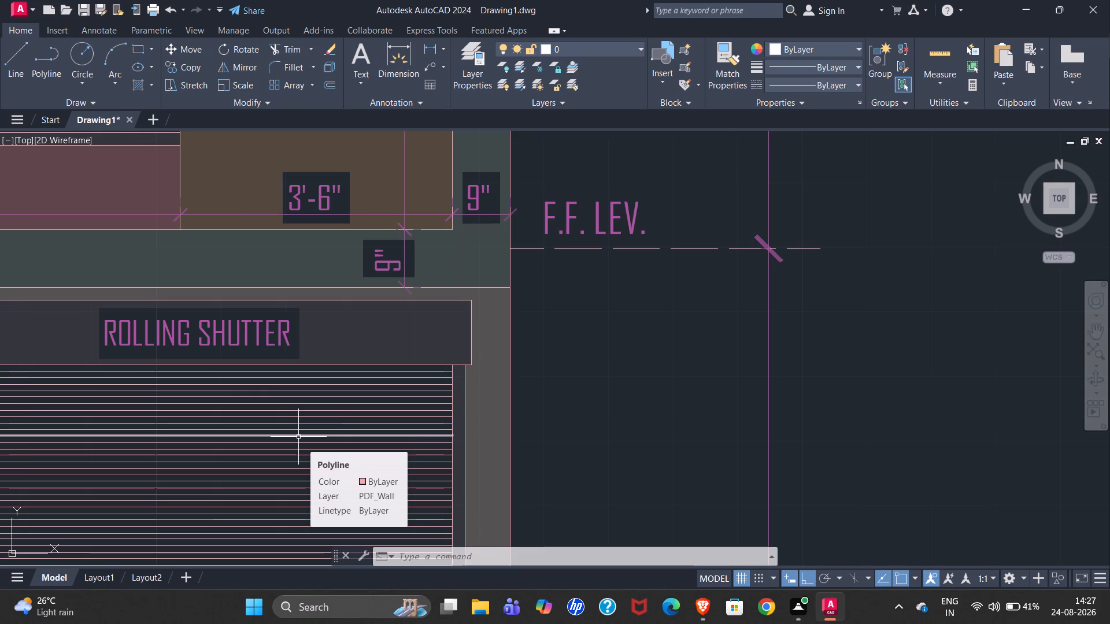
pyautogui.scroll(-2, 249, 434)
pyautogui.scroll(-1, 223, 263)
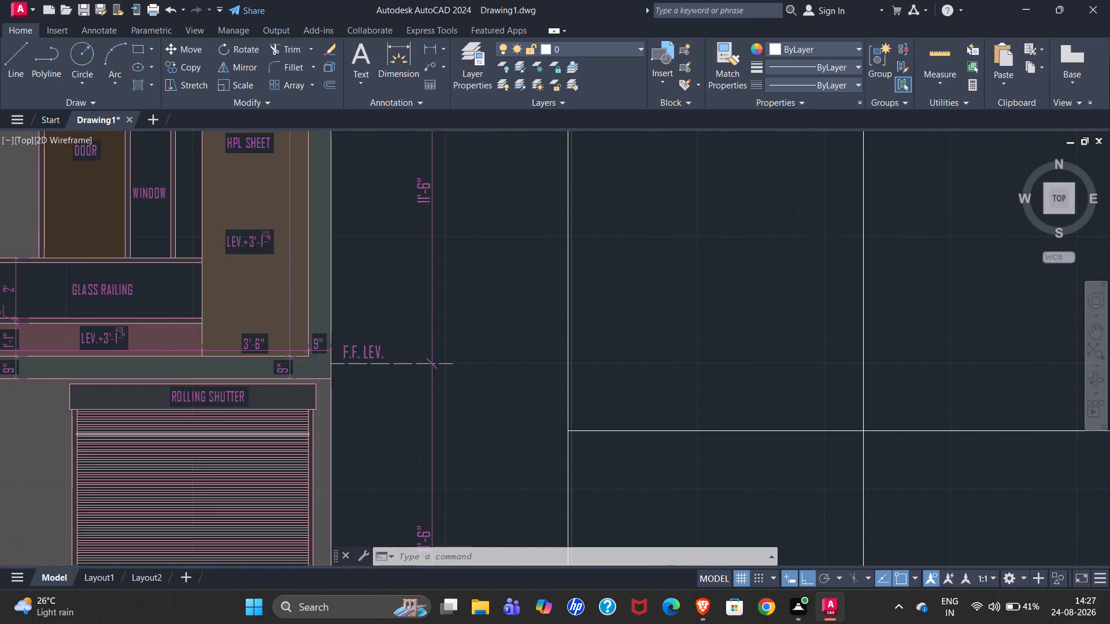
pyautogui.scroll(-1, 224, 251)
# Move the redrawn rolling shutter's top box and its four vertical side-frame lines straight down by 4.5".
pyautogui.scroll(2, 650, 474)
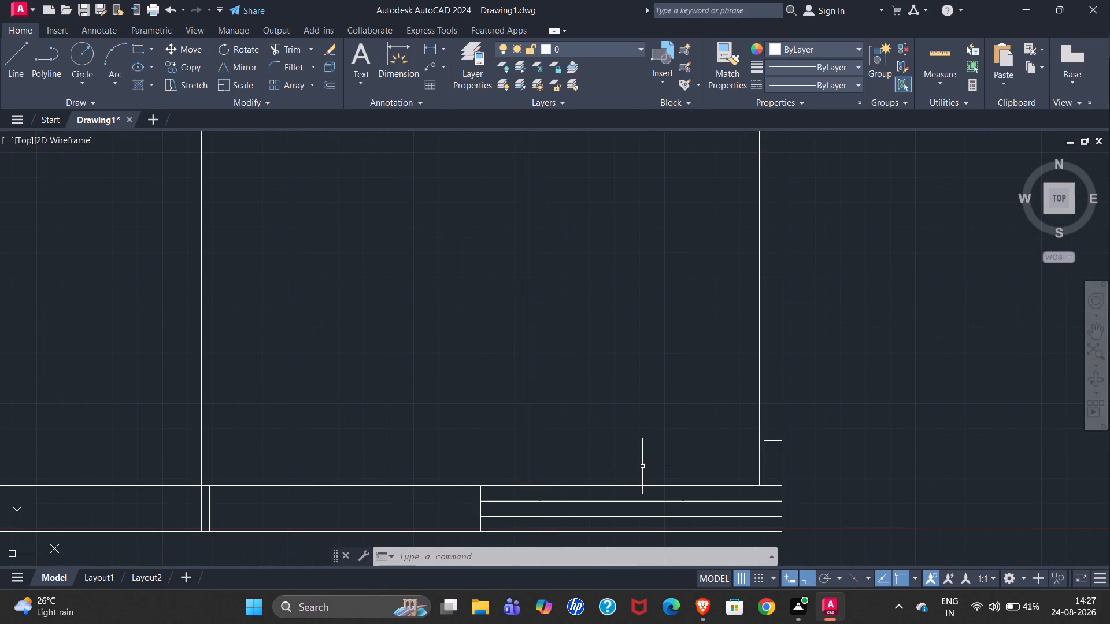
pyautogui.scroll(-1, 565, 506)
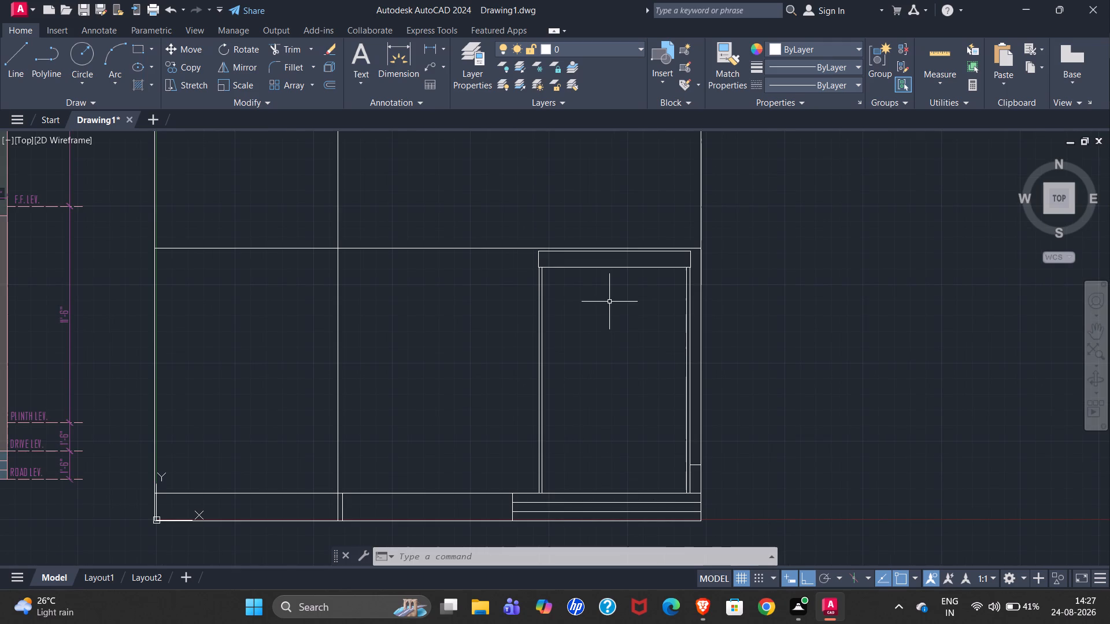
pyautogui.scroll(3, 595, 231)
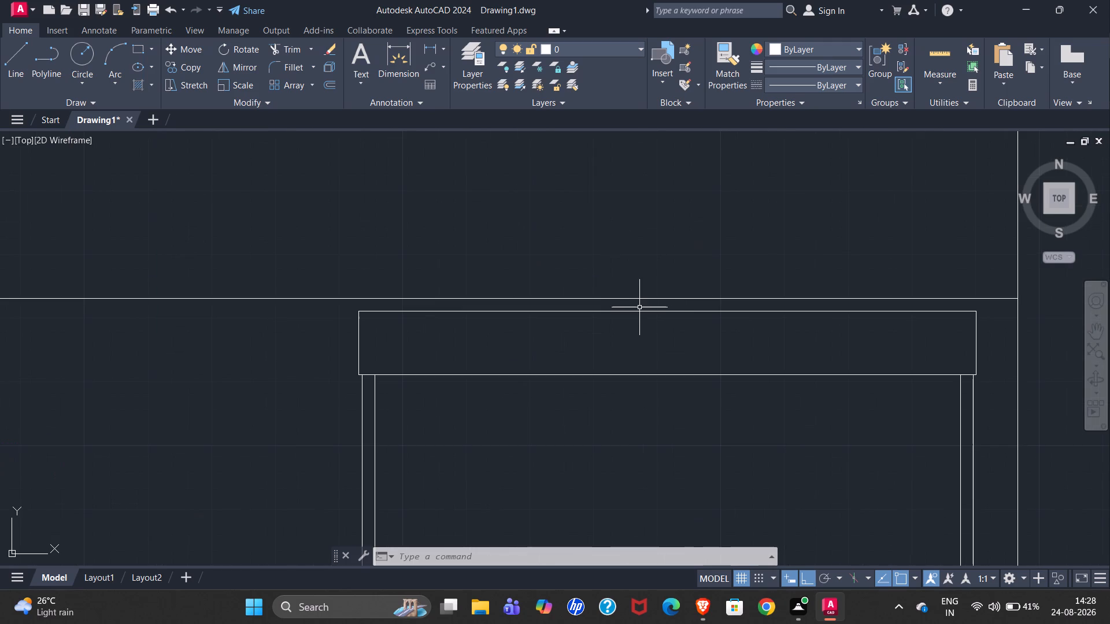
pyautogui.click(638, 312)
pyautogui.scroll(-2, 624, 275)
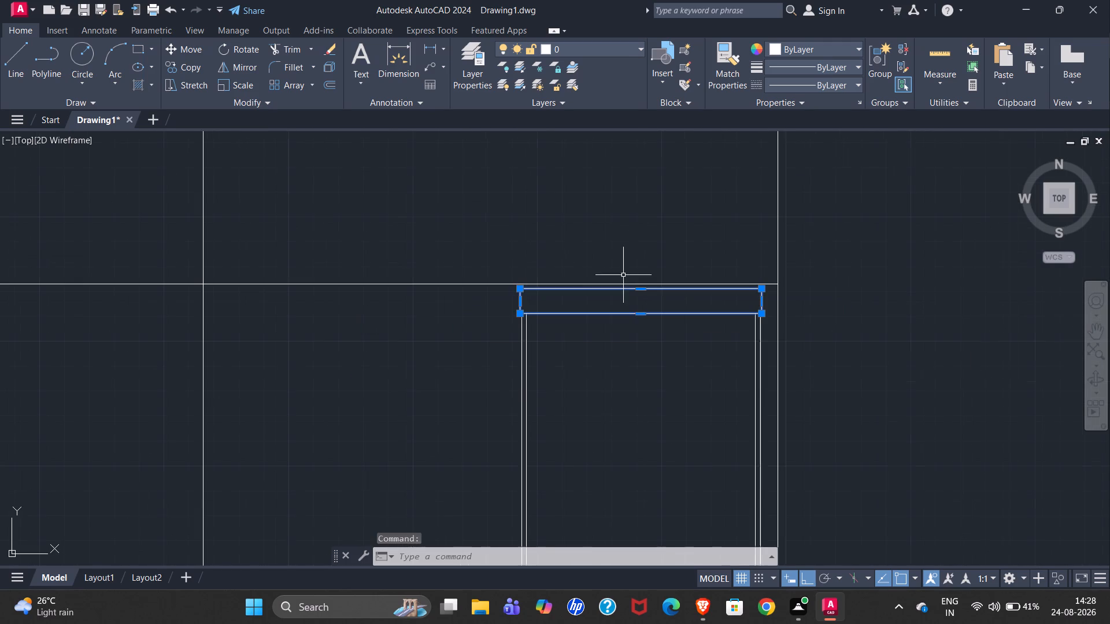
pyautogui.click(521, 363)
pyautogui.click(527, 359)
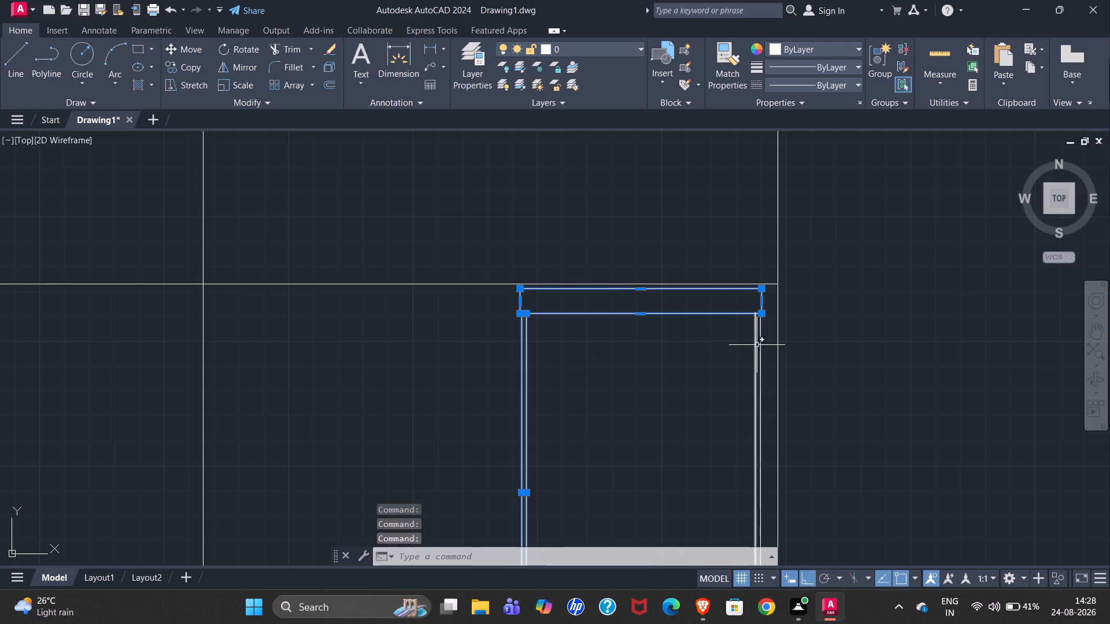
pyautogui.click(757, 345)
pyautogui.click(761, 344)
pyautogui.scroll(-2, 731, 266)
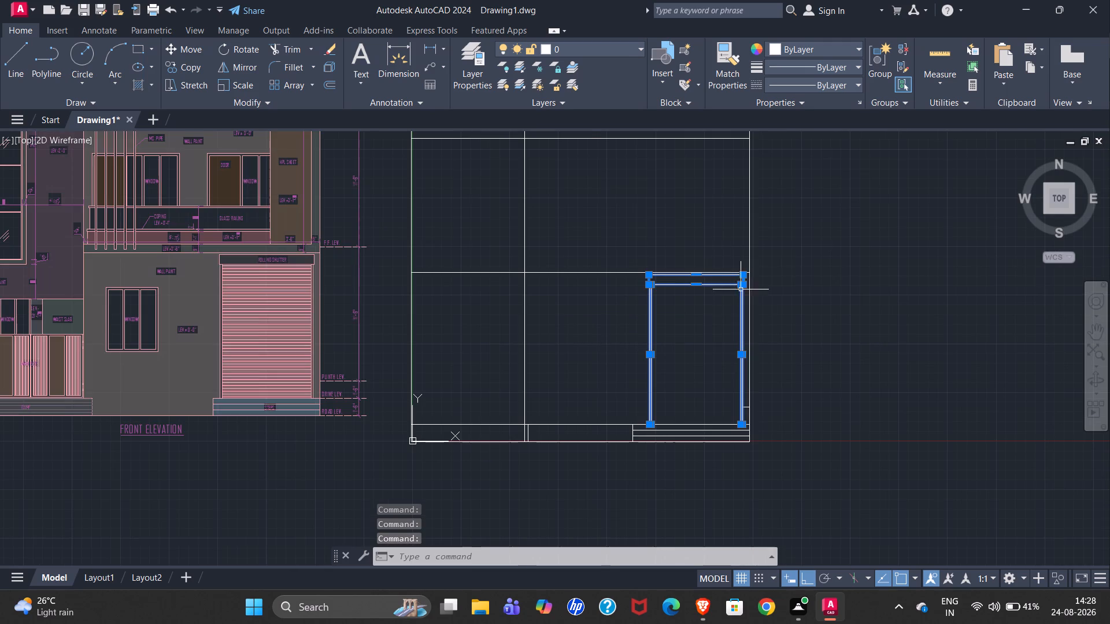
pyautogui.scroll(2, 688, 444)
pyautogui.scroll(-1, 623, 438)
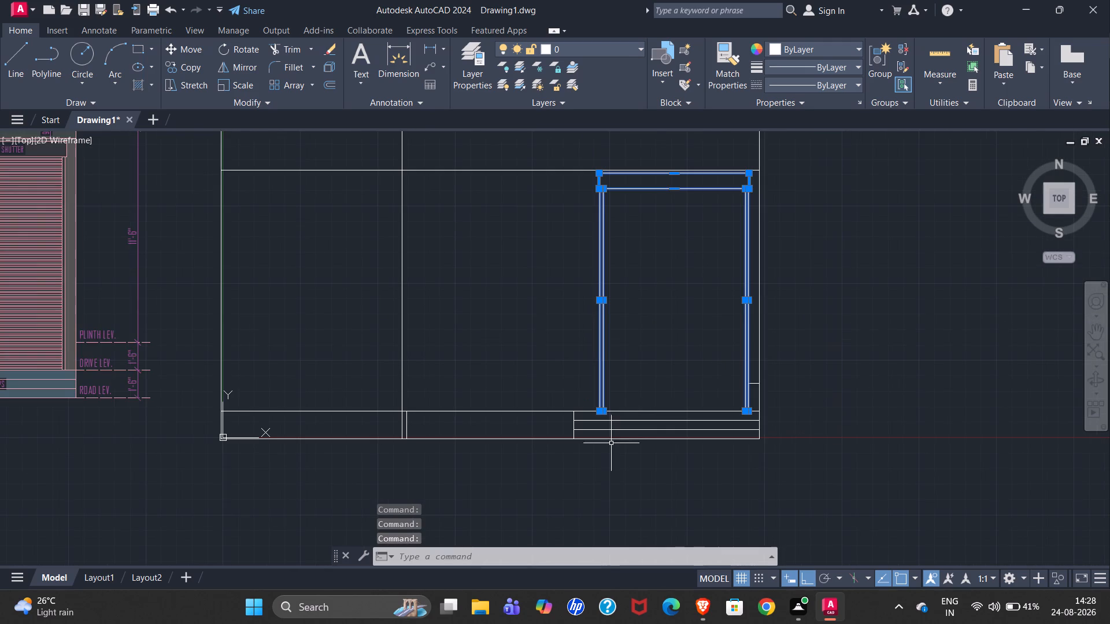
pyautogui.press('m')
pyautogui.press('Return')
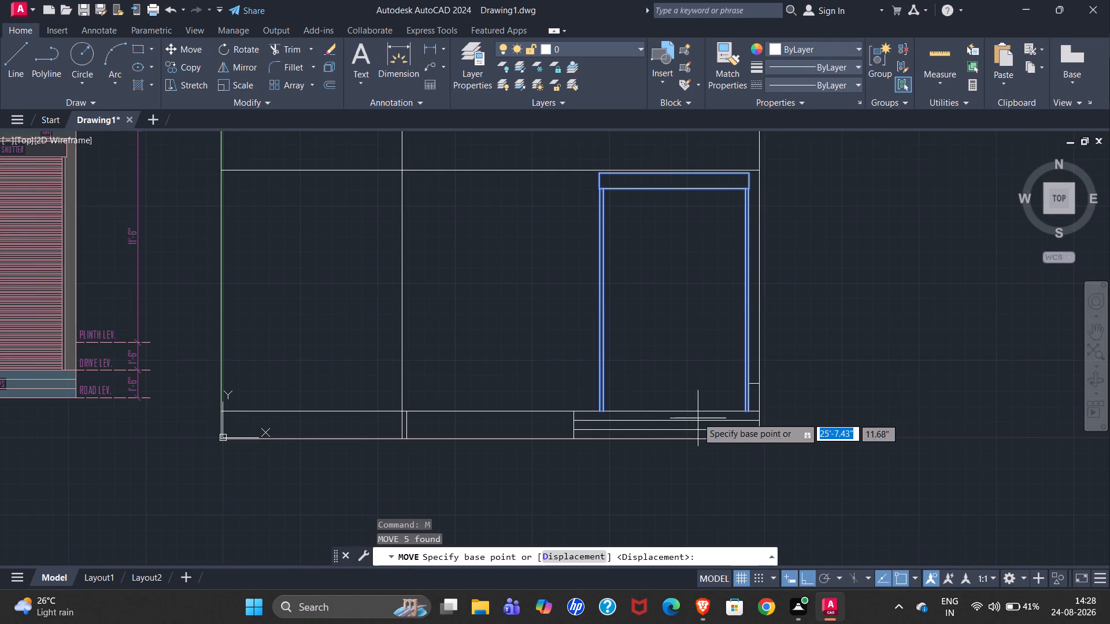
pyautogui.scroll(3, 672, 164)
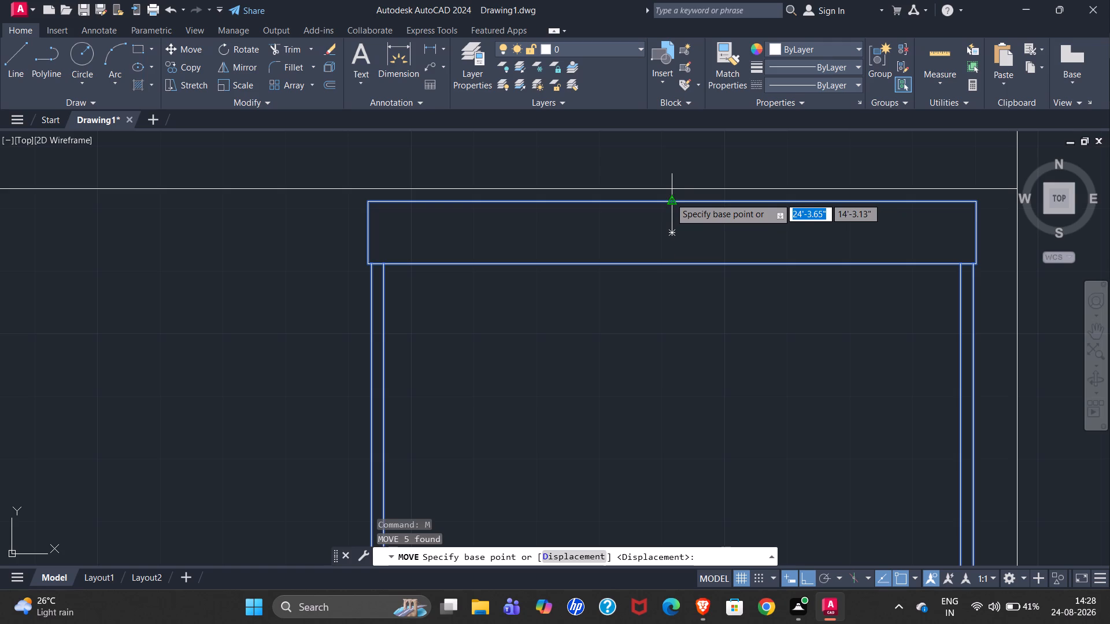
pyautogui.click(670, 198)
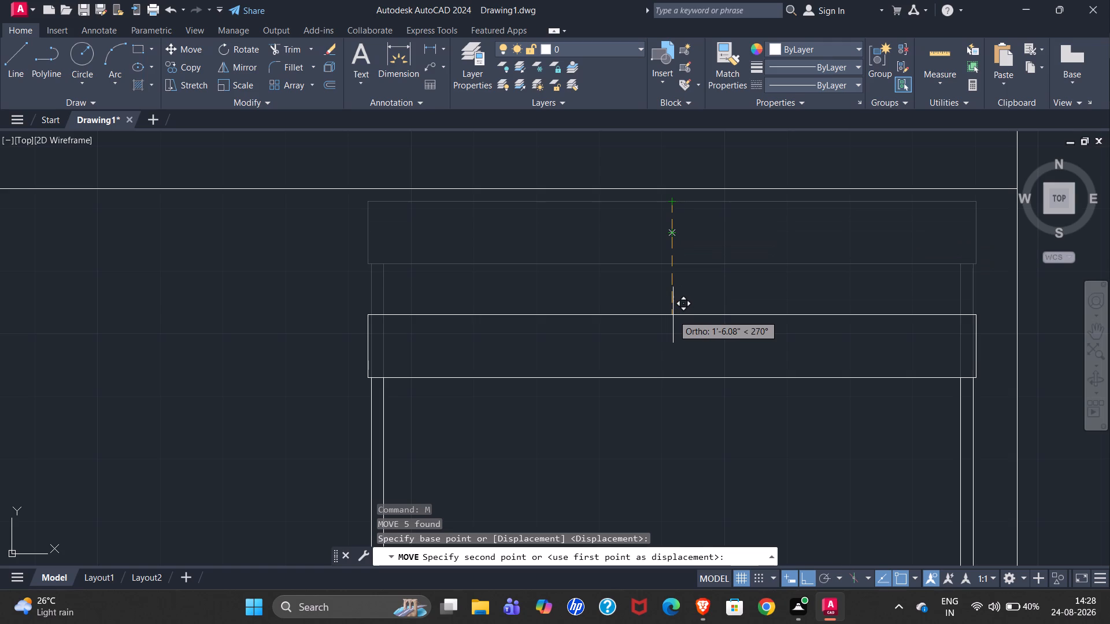
pyautogui.write('4.5')
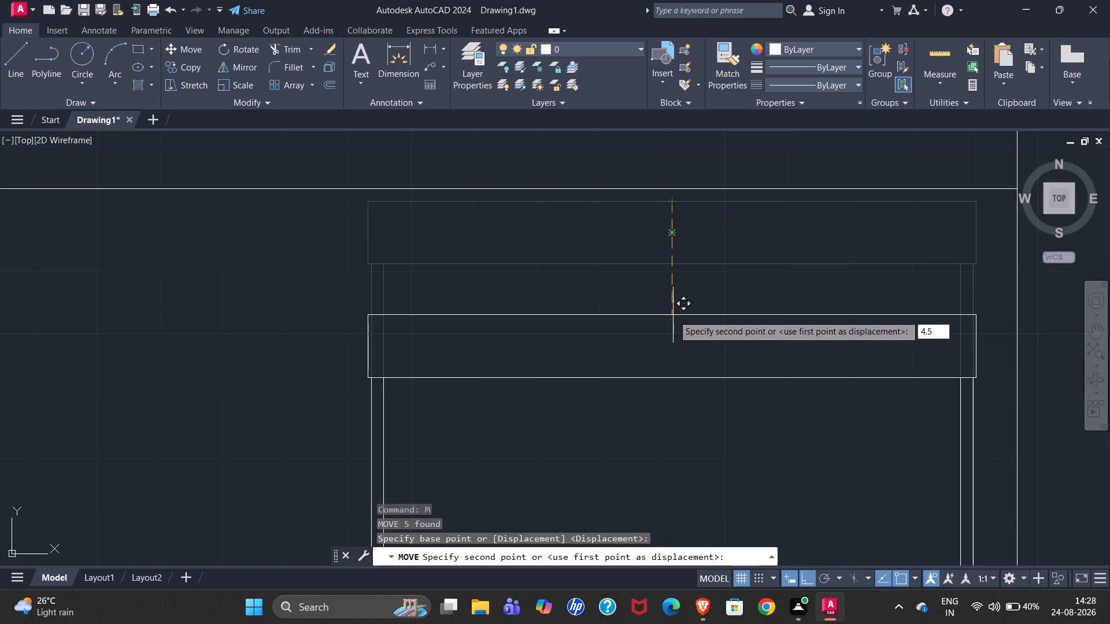
pyautogui.hotkey('shift', '"')
pyautogui.press('Return')
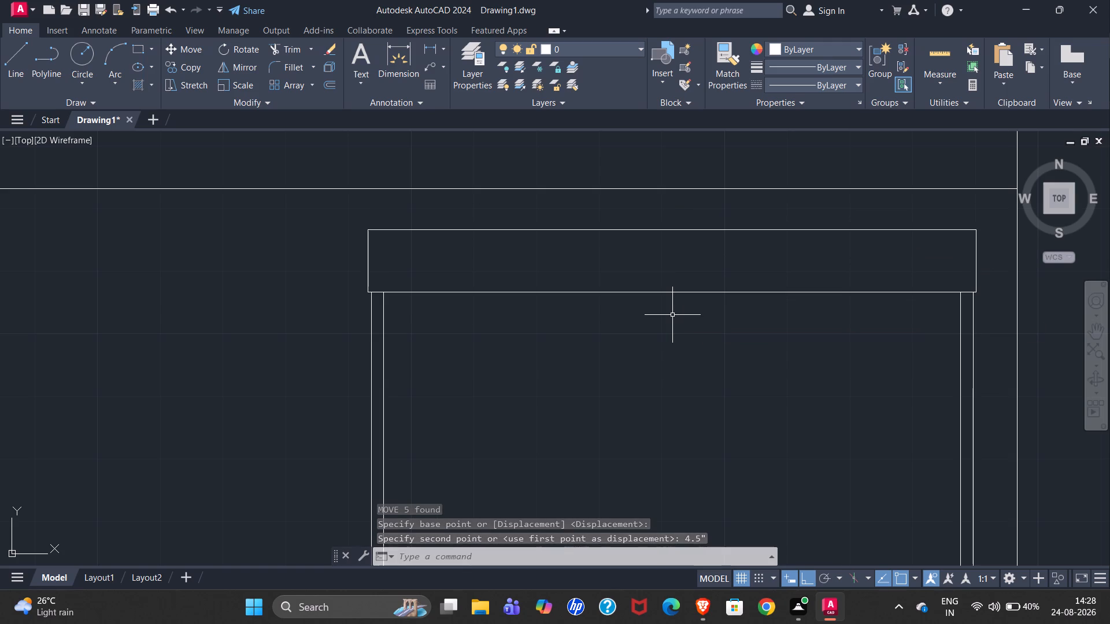
# Offset the horizontal first-floor level line above the redrawn rolling shutter by 4.5" both upward and downward.
pyautogui.scroll(-1, 616, 323)
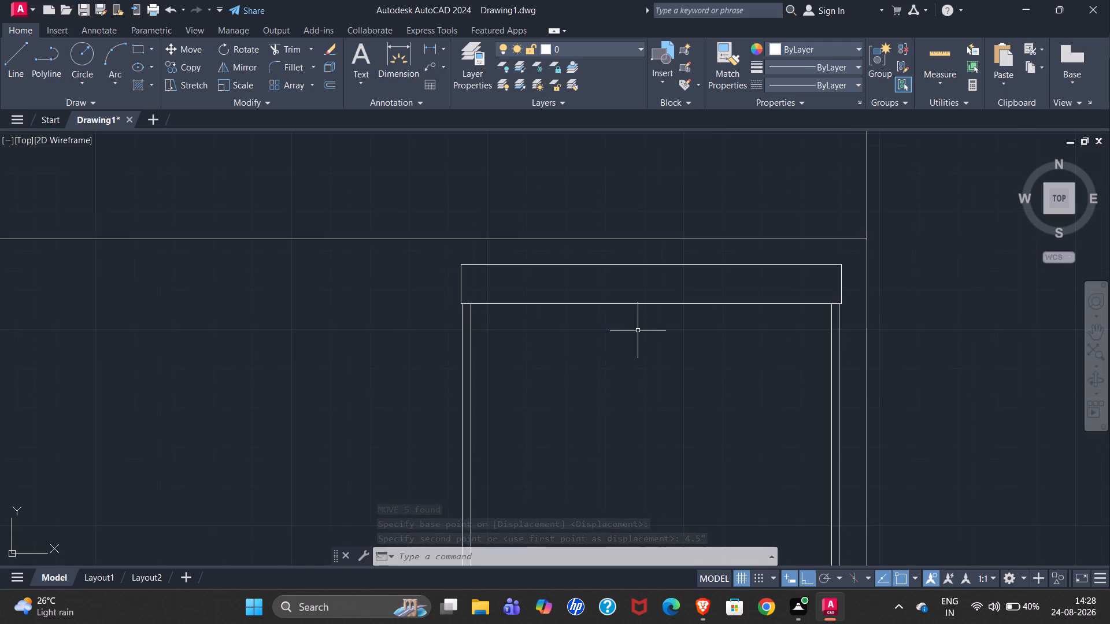
pyautogui.scroll(-2, 638, 330)
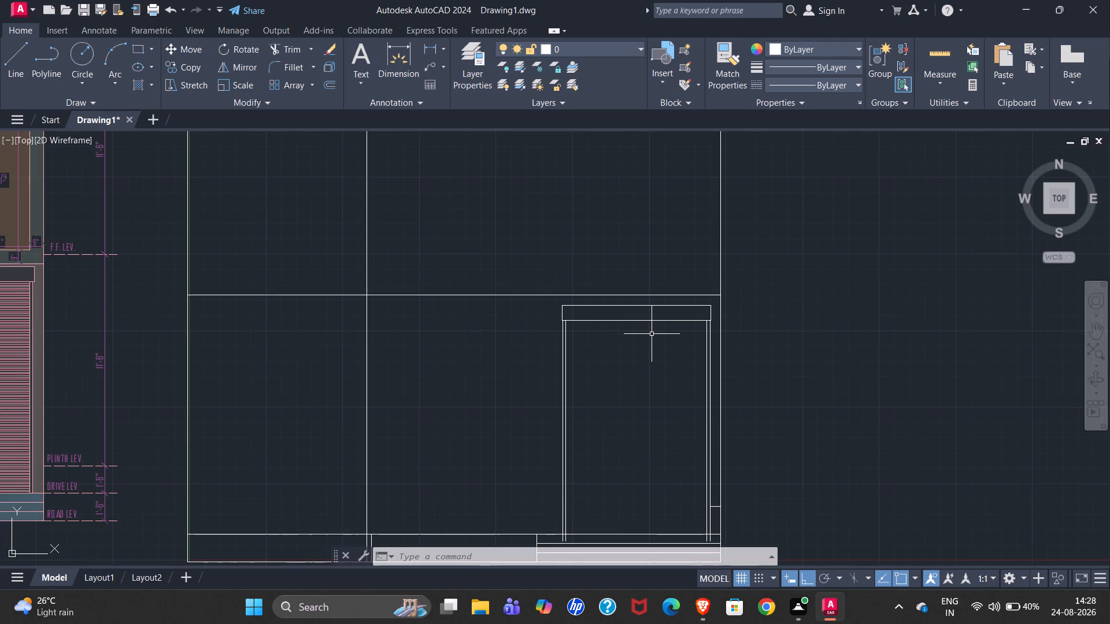
pyautogui.scroll(3, 600, 256)
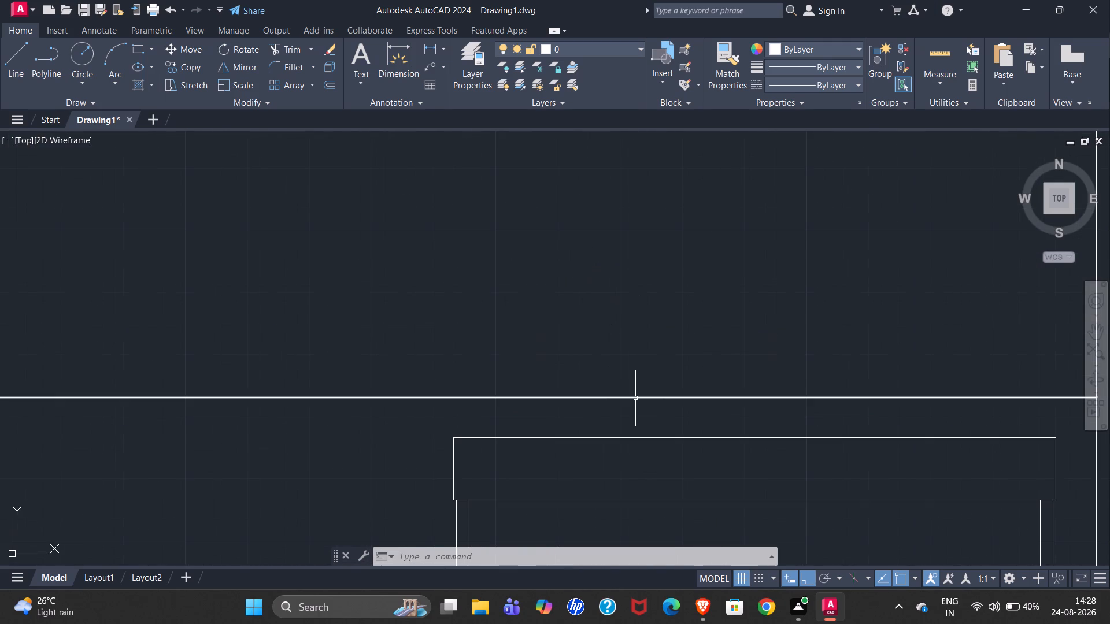
pyautogui.click(635, 398)
pyautogui.press('o')
pyautogui.press('Return')
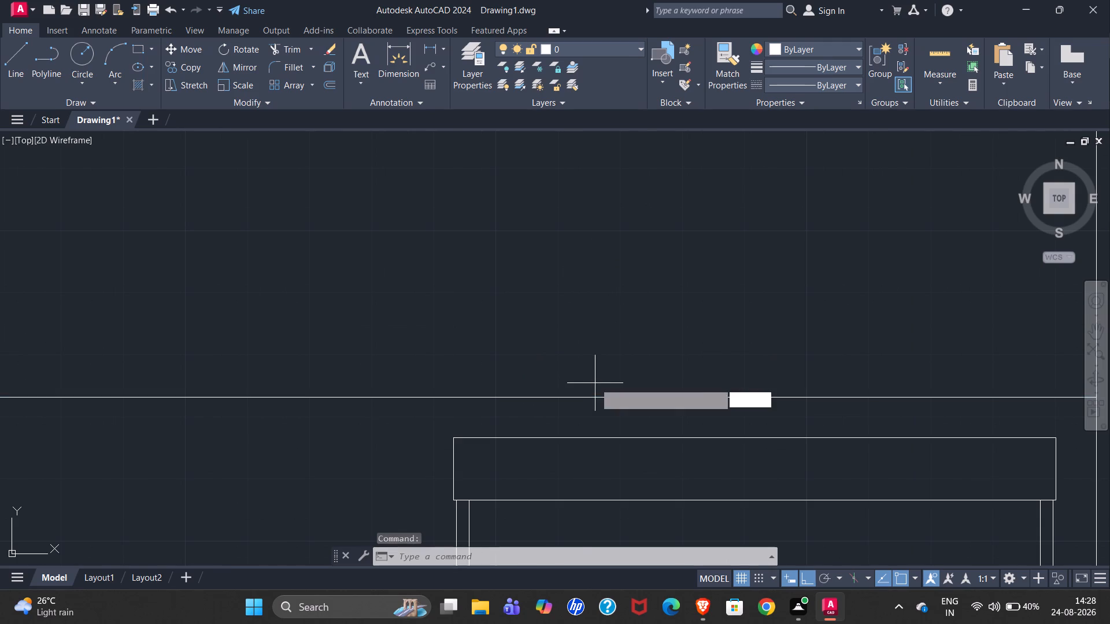
pyautogui.write('4.5"')
pyautogui.press('Return')
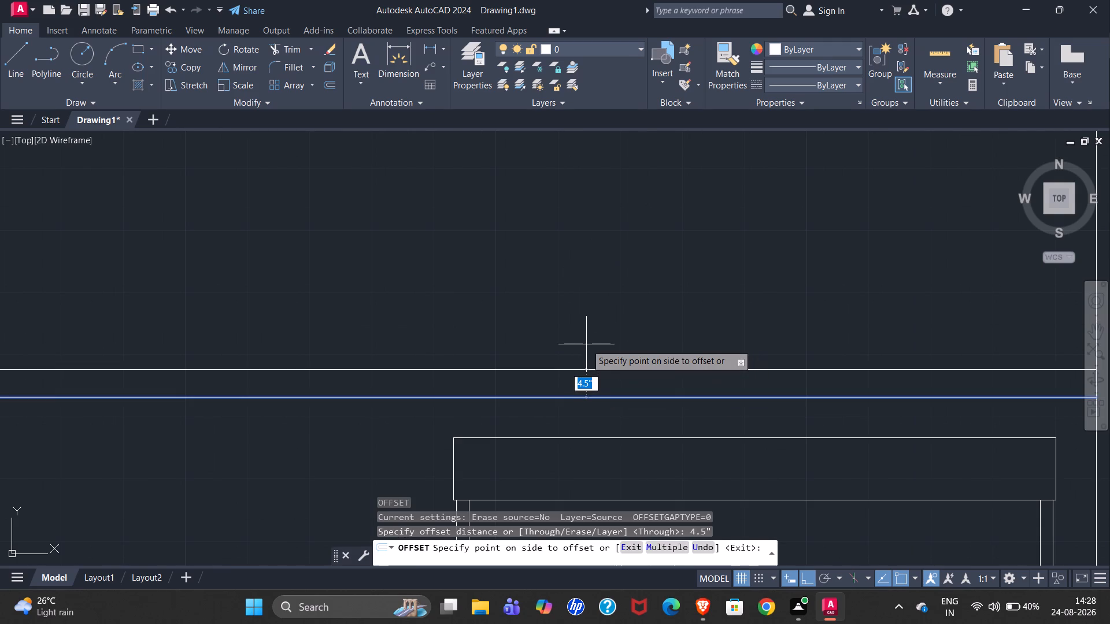
pyautogui.click(590, 332)
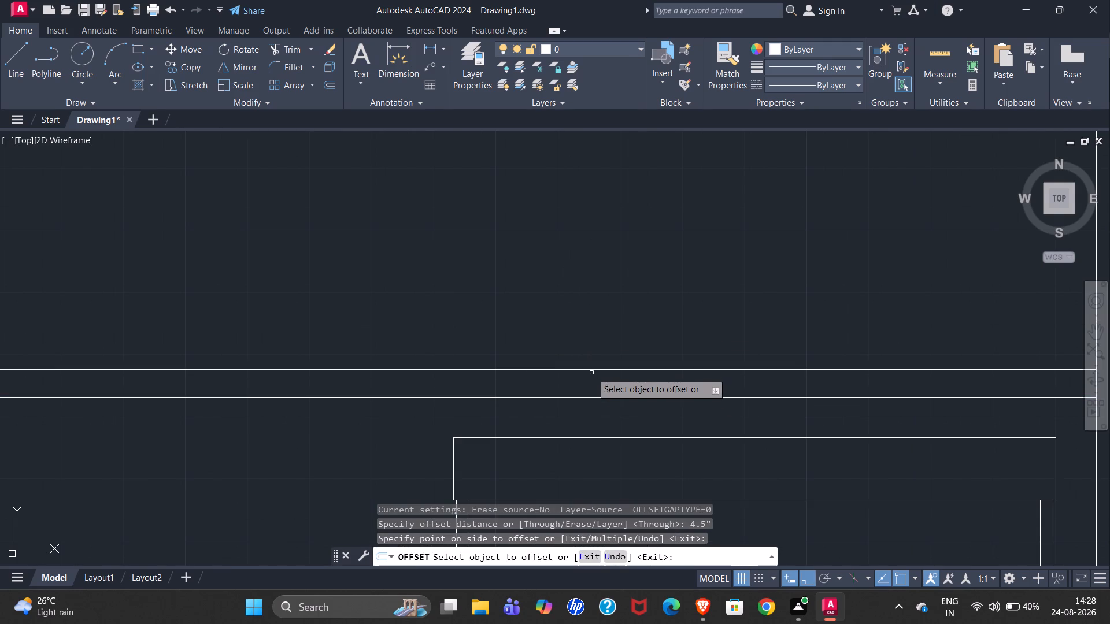
pyautogui.click(598, 396)
pyautogui.click(599, 426)
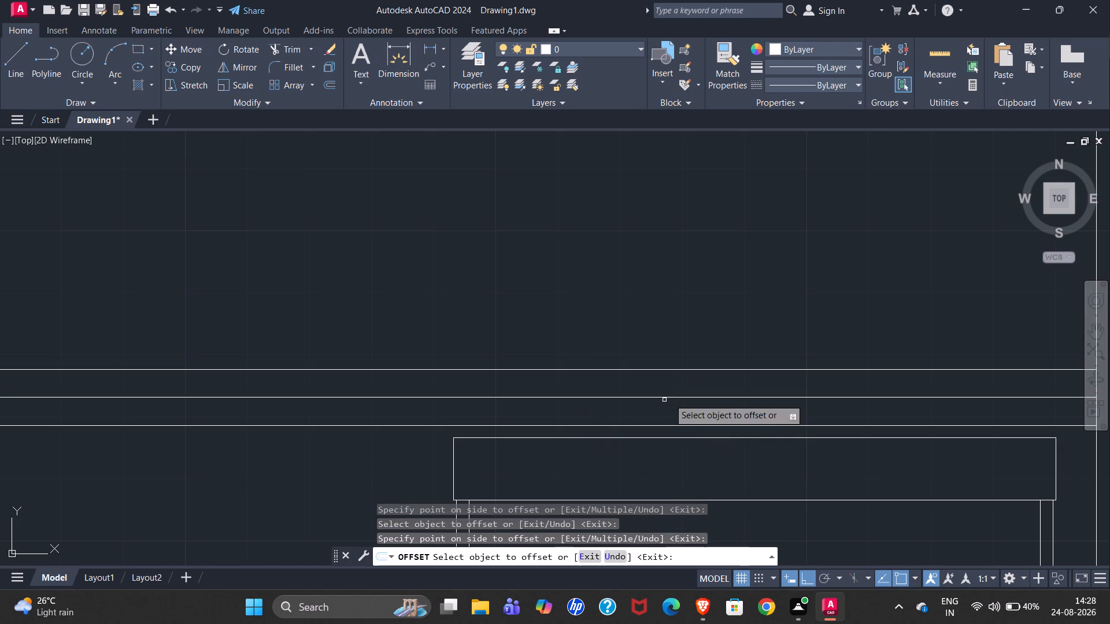
pyautogui.scroll(-3, 465, 415)
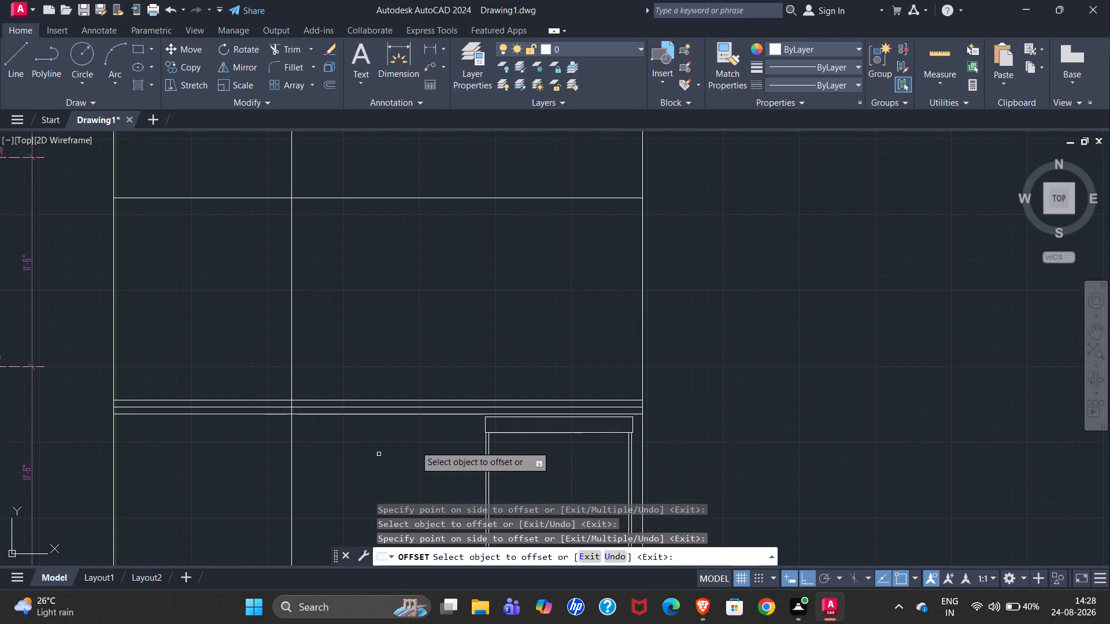
pyautogui.scroll(2, 239, 439)
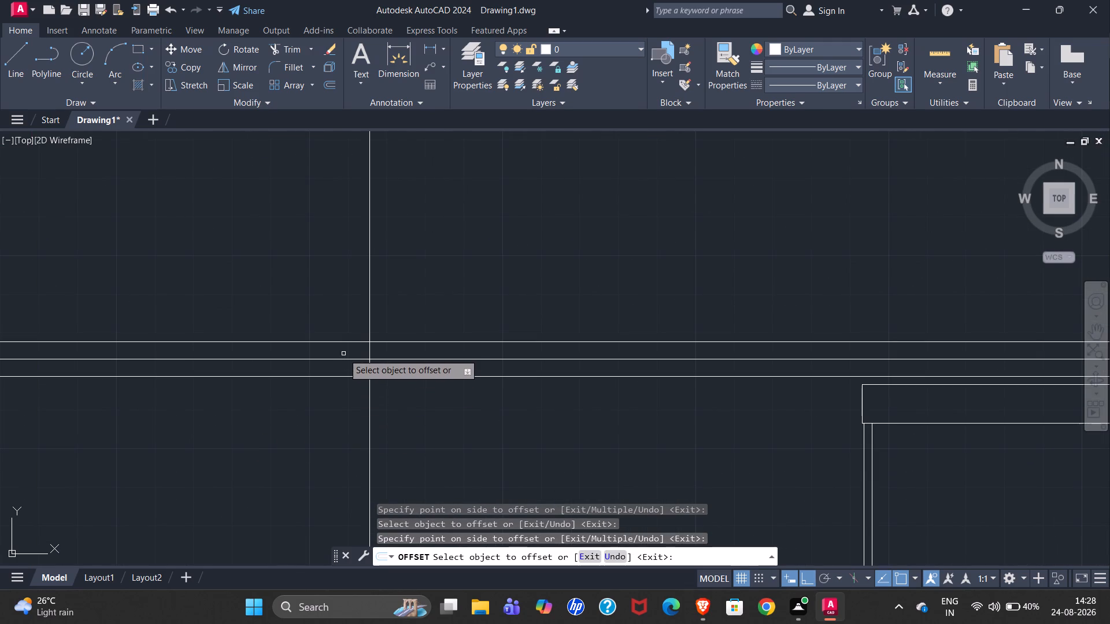
pyautogui.press('Escape')
# Examine the reference slab band, M.S. pipe ends and coping below the glass railing at the F.F. level.
pyautogui.scroll(-3, 452, 396)
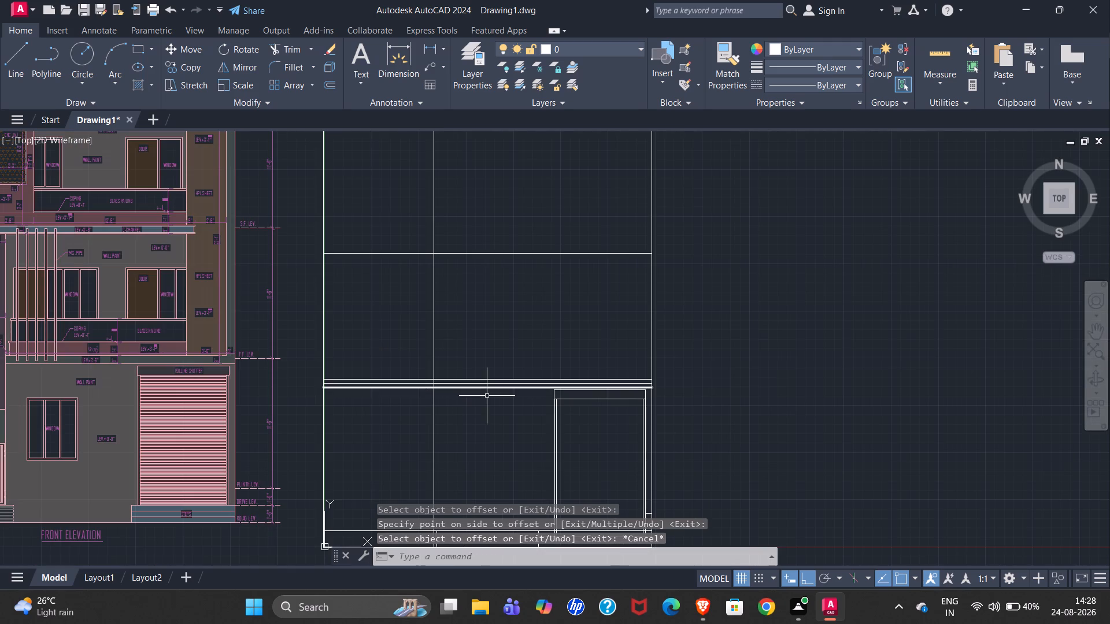
pyautogui.scroll(-1, 674, 369)
pyautogui.scroll(4, 277, 372)
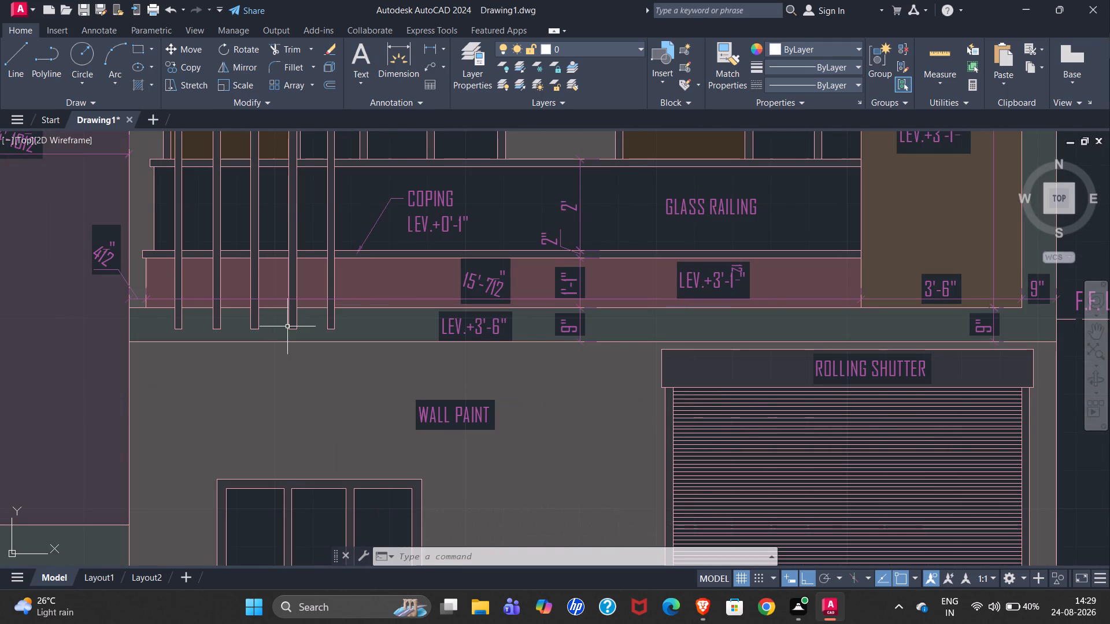
pyautogui.scroll(-1, 419, 304)
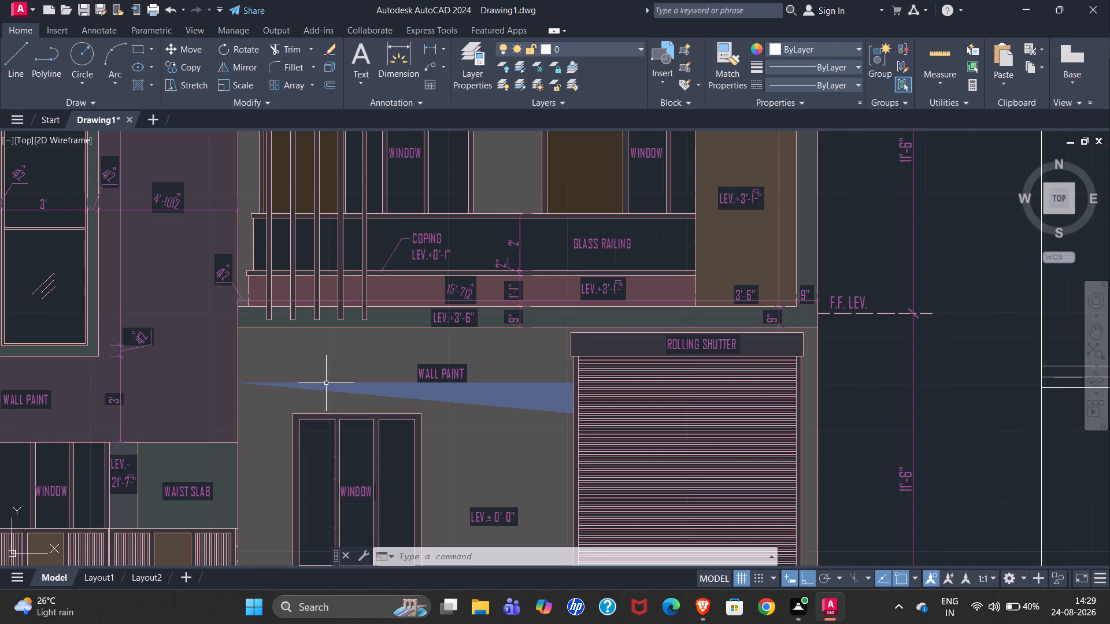
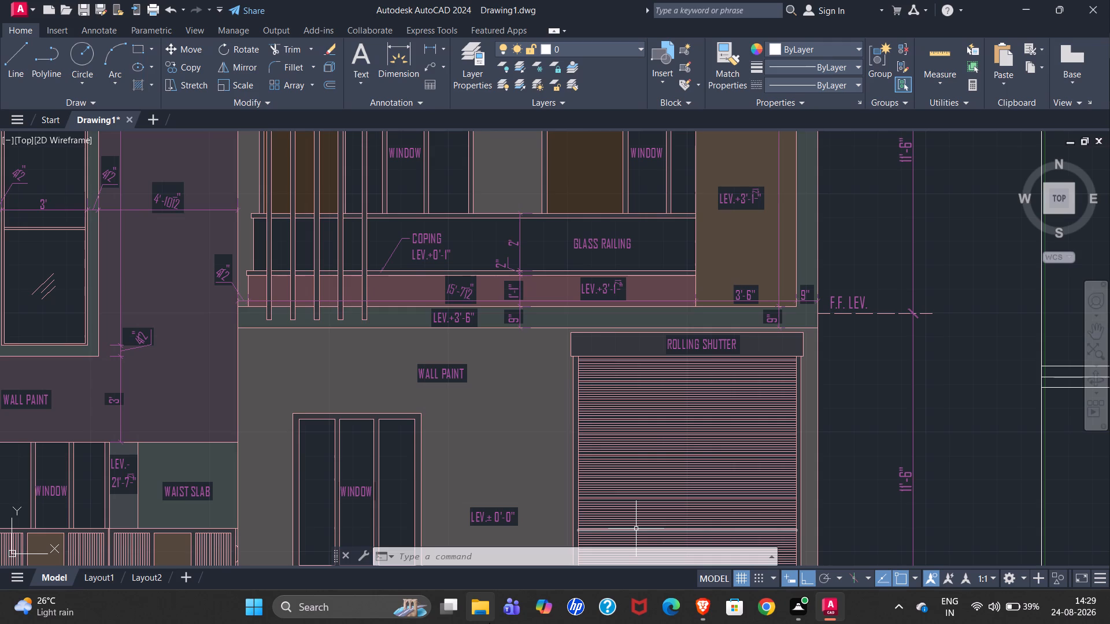
# Examine the reference ground floor's main gate, window, rolling shutter and steps alongside the redrawn elevation.
pyautogui.scroll(-1, 347, 321)
pyautogui.scroll(1, 323, 308)
pyautogui.scroll(-3, 136, 309)
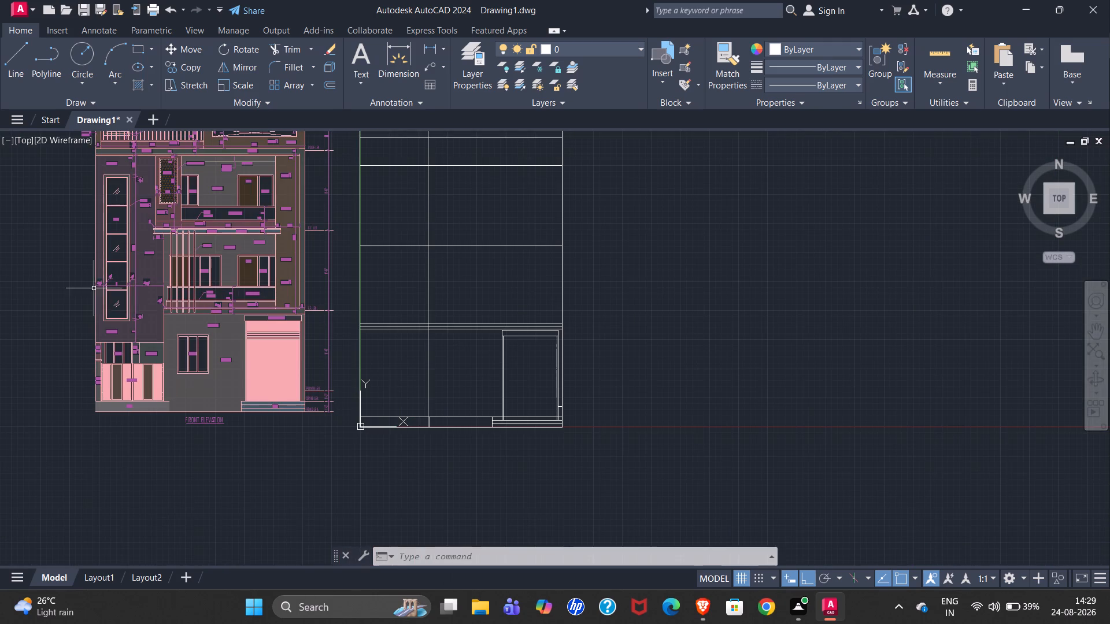
pyautogui.scroll(3, 369, 424)
pyautogui.scroll(-2, 381, 421)
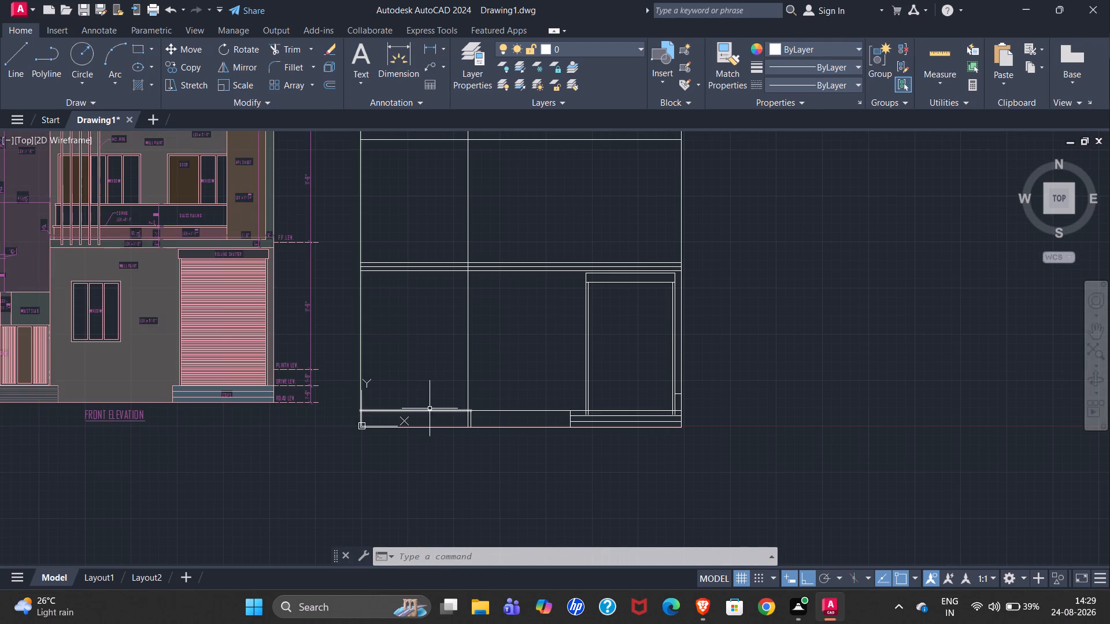
pyautogui.scroll(-1, 574, 344)
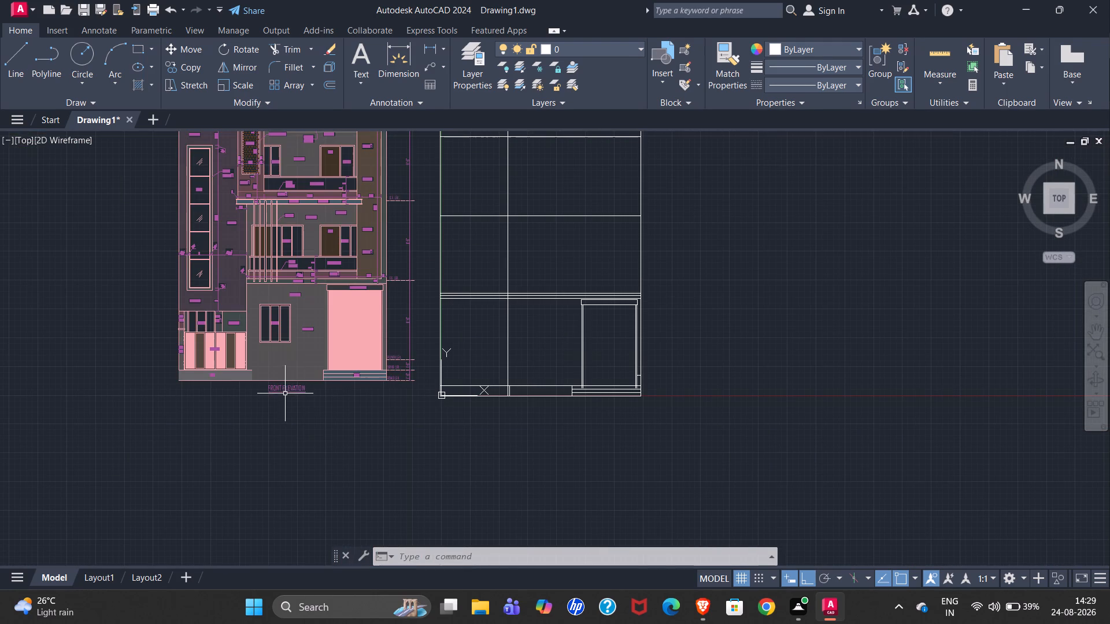
pyautogui.scroll(1, 289, 389)
pyautogui.scroll(1, 183, 350)
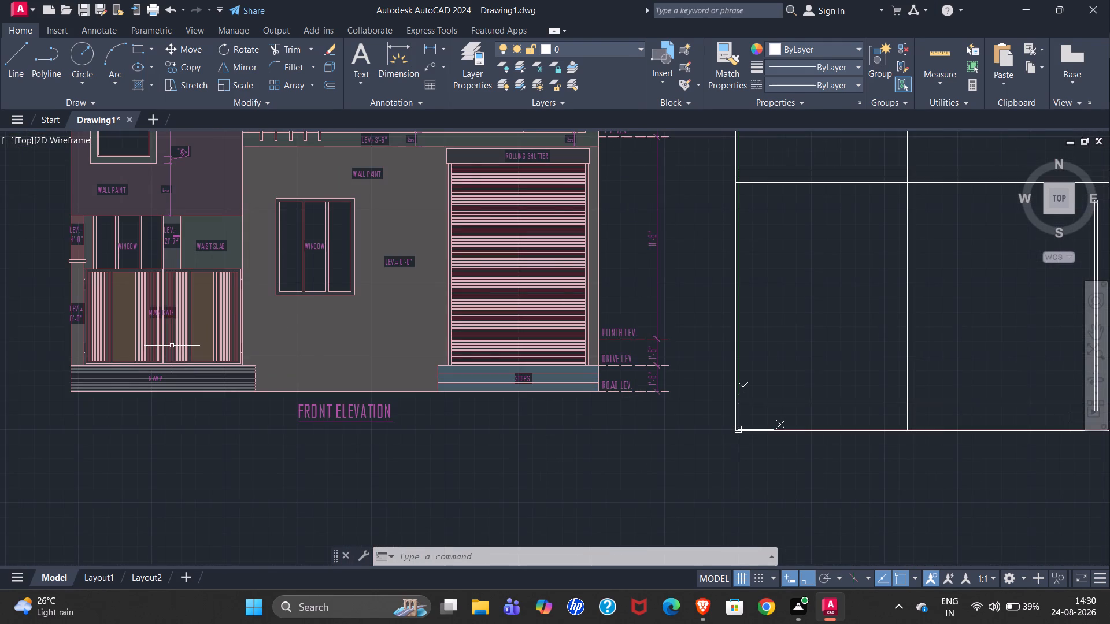
pyautogui.scroll(-1, 0, 356)
pyautogui.scroll(2, 211, 292)
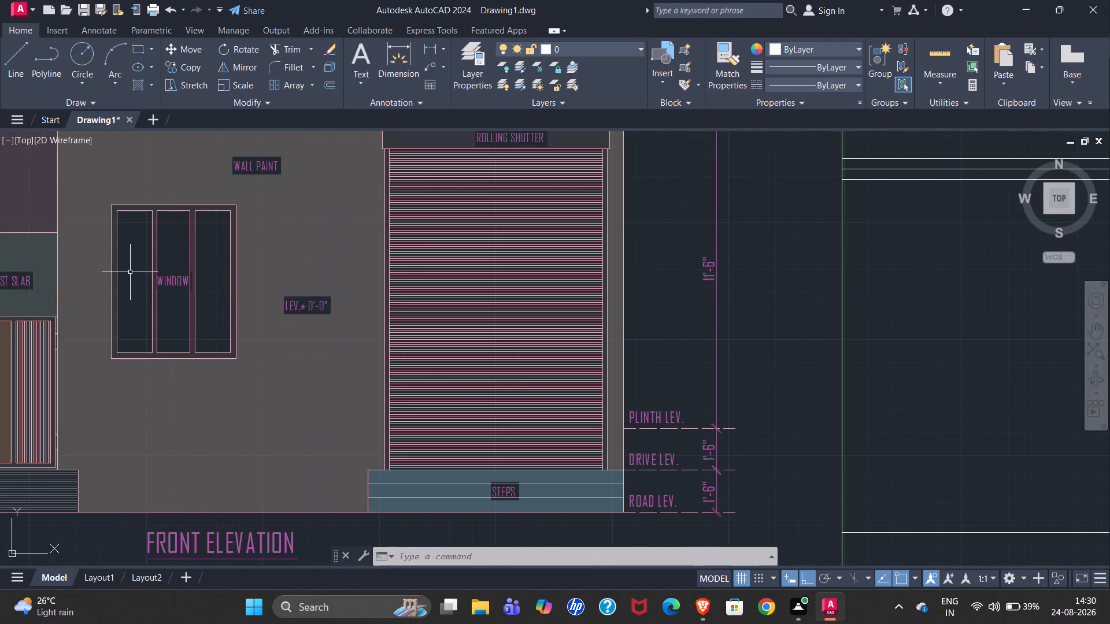
pyautogui.scroll(-1, 0, 292)
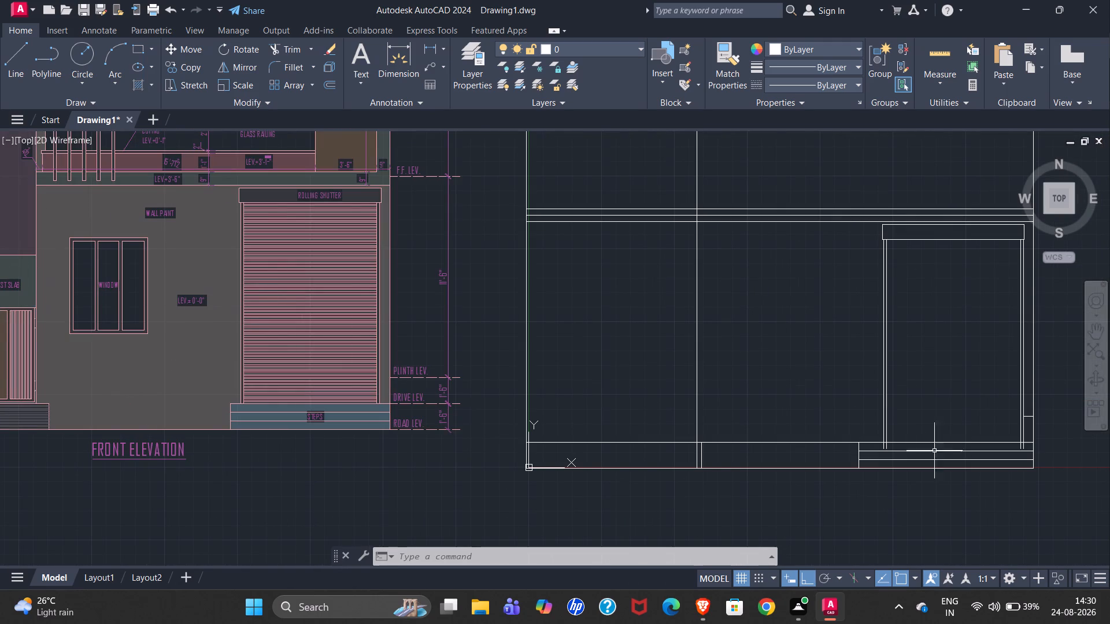
# Trim the four vertical side-frame lines of the redrawn rolling shutter where they extend below the top line of the steps.
pyautogui.press('t')
pyautogui.press('r')
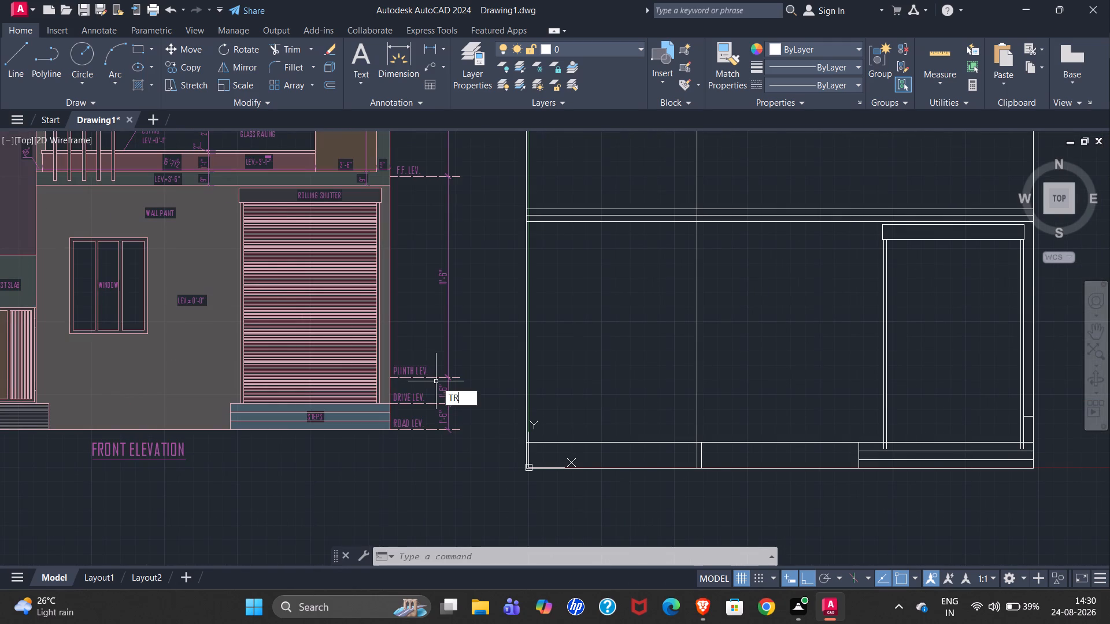
pyautogui.press('Return')
pyautogui.scroll(5, 1109, 436)
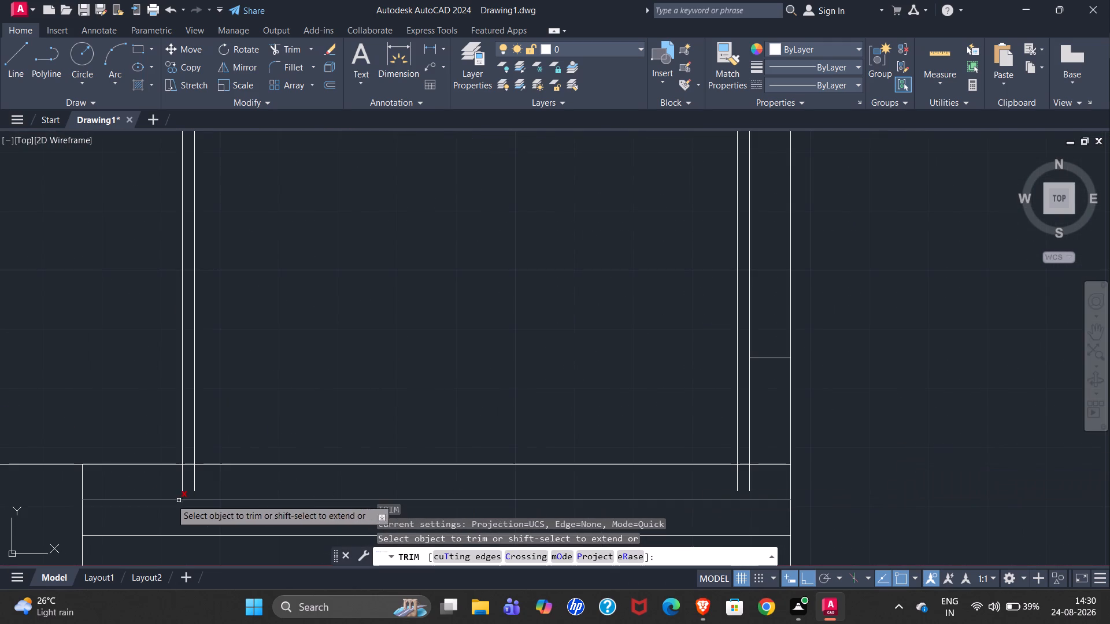
pyautogui.moveTo(150, 486); pyautogui.dragTo(311, 490)
pyautogui.moveTo(184, 485); pyautogui.dragTo(197, 485)
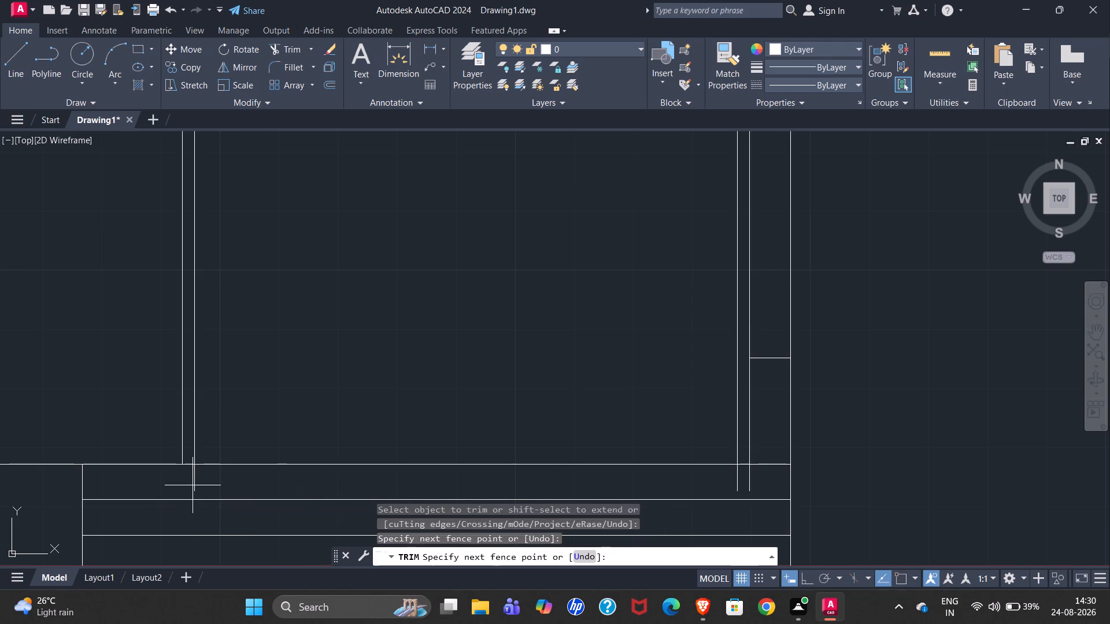
pyautogui.moveTo(197, 485); pyautogui.dragTo(221, 482)
pyautogui.moveTo(730, 480); pyautogui.dragTo(772, 476)
pyautogui.scroll(-3, 720, 345)
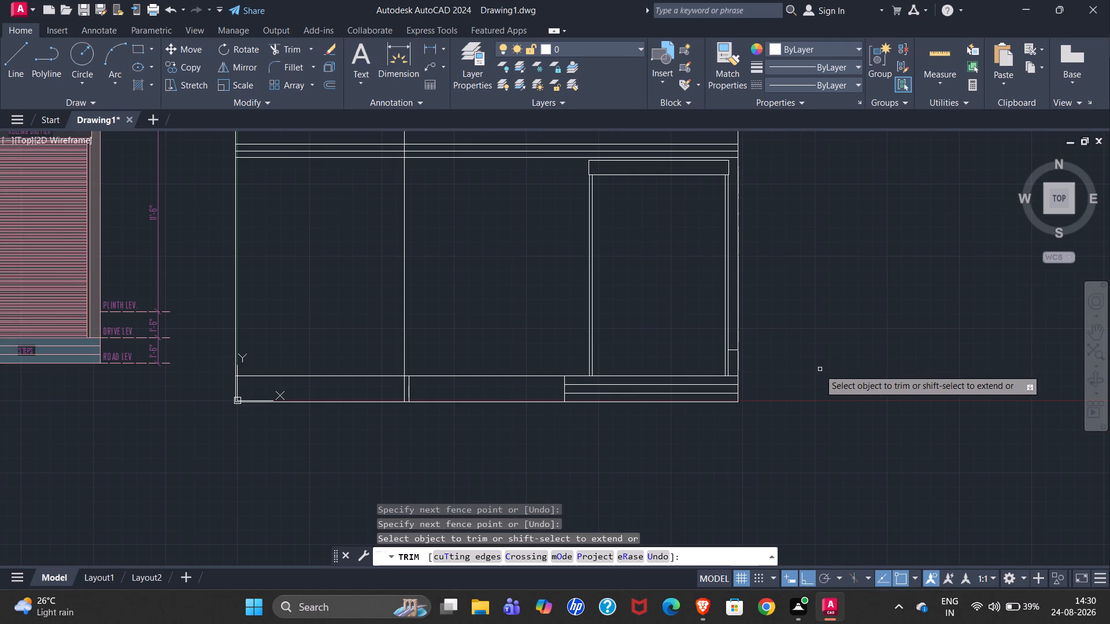
pyautogui.press('Escape')
# Examine the reference ground-floor window's frame and panes, and its placement between the waist slab wall and the rolling shutter.
pyautogui.scroll(-1, 645, 384)
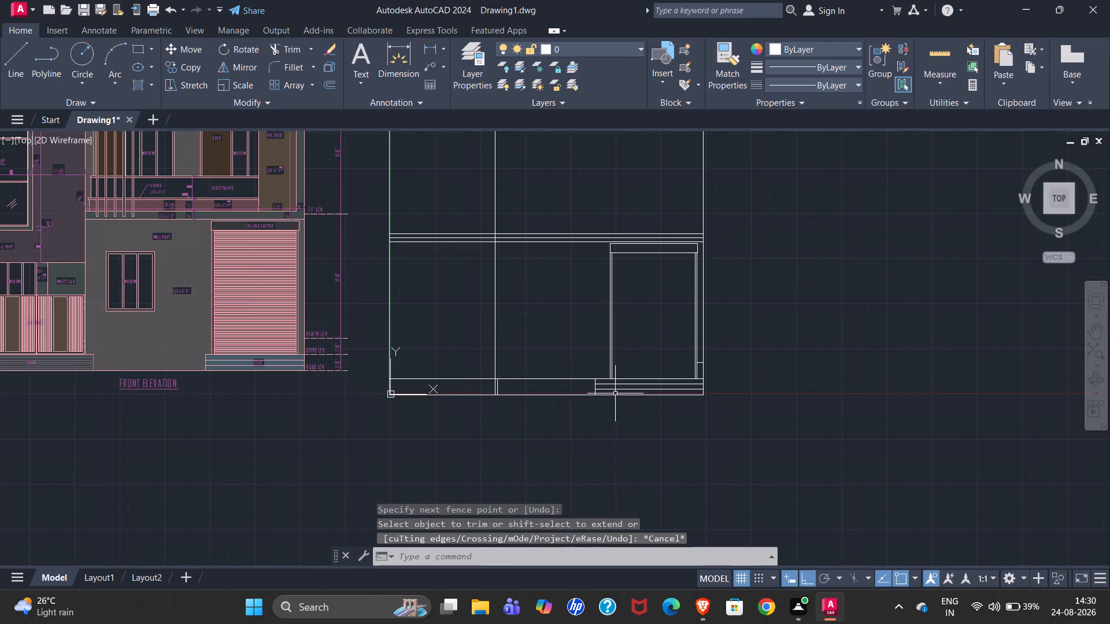
pyautogui.scroll(3, 500, 404)
pyautogui.scroll(-2, 576, 410)
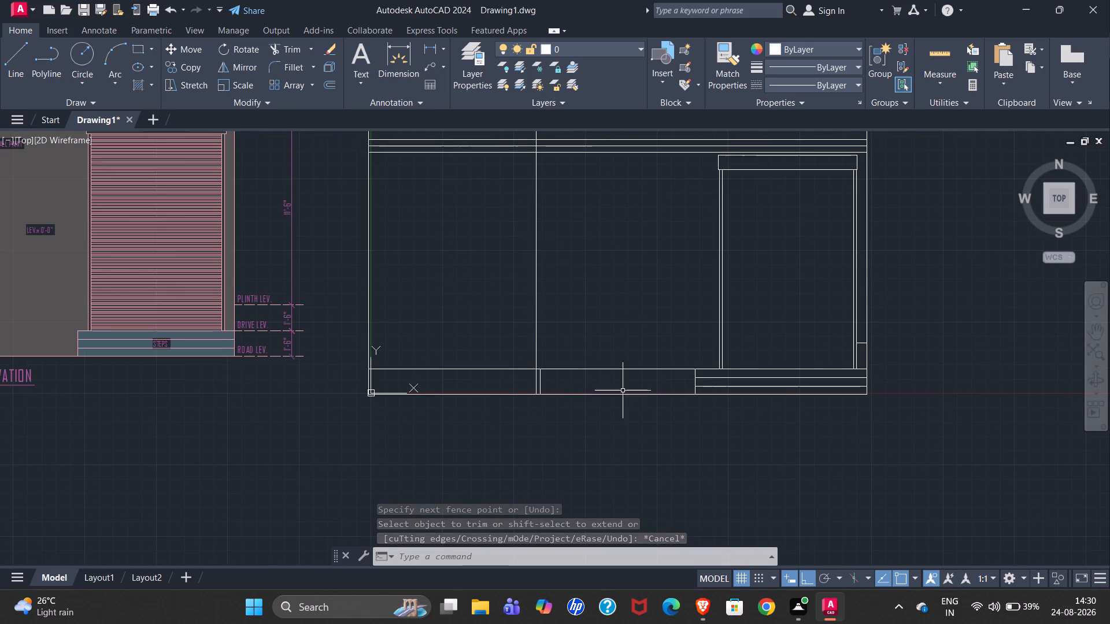
pyautogui.scroll(-1, 538, 369)
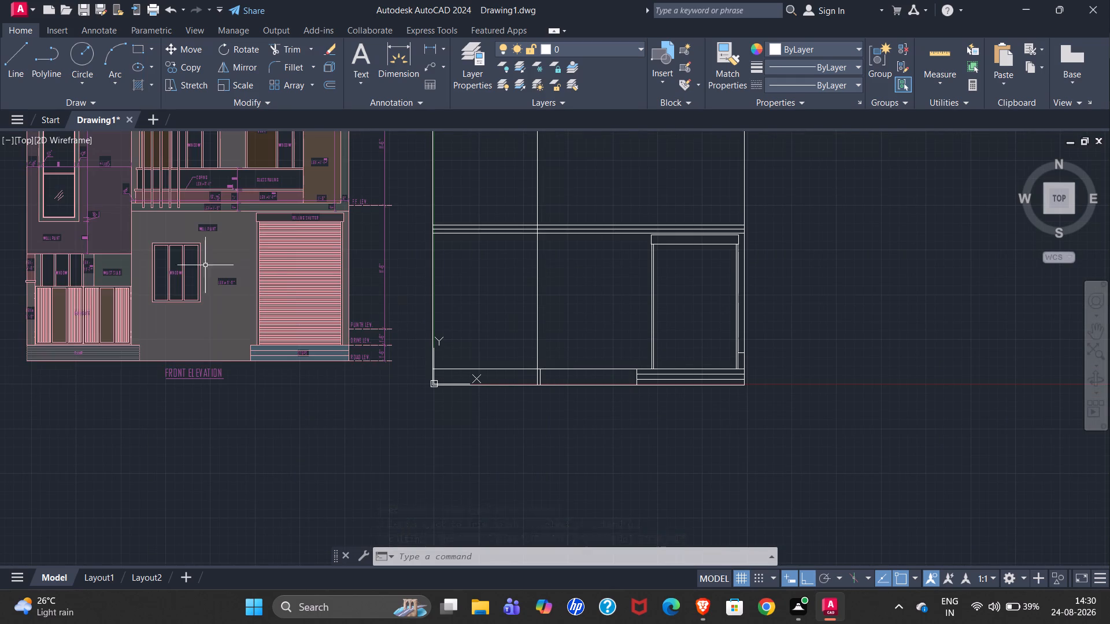
pyautogui.scroll(3, 151, 259)
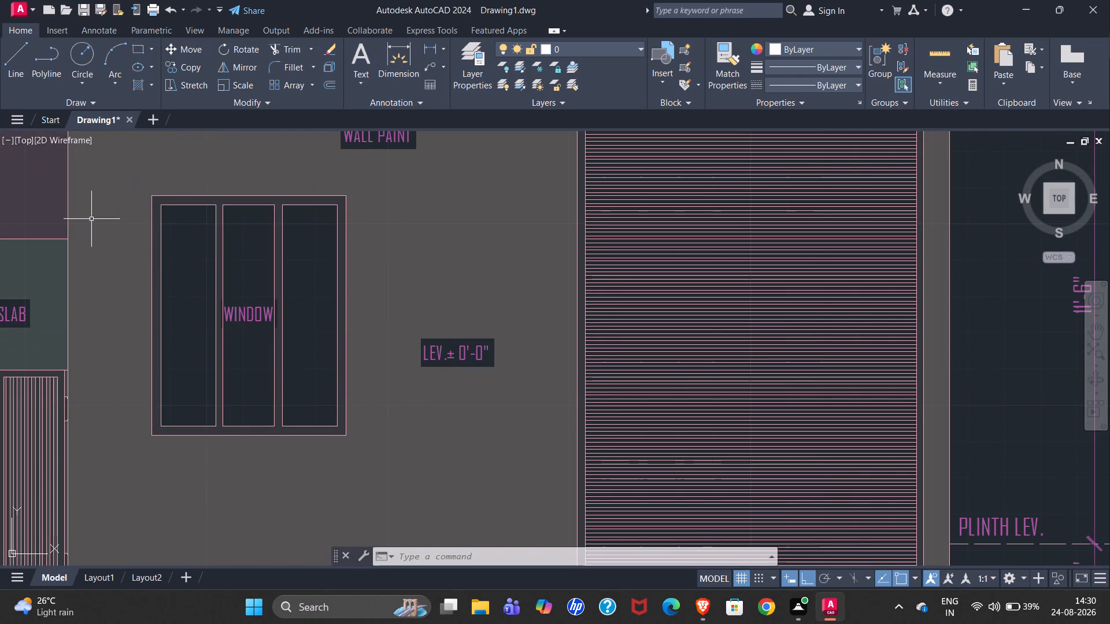
pyautogui.scroll(-4, 162, 307)
pyautogui.scroll(-2, 267, 315)
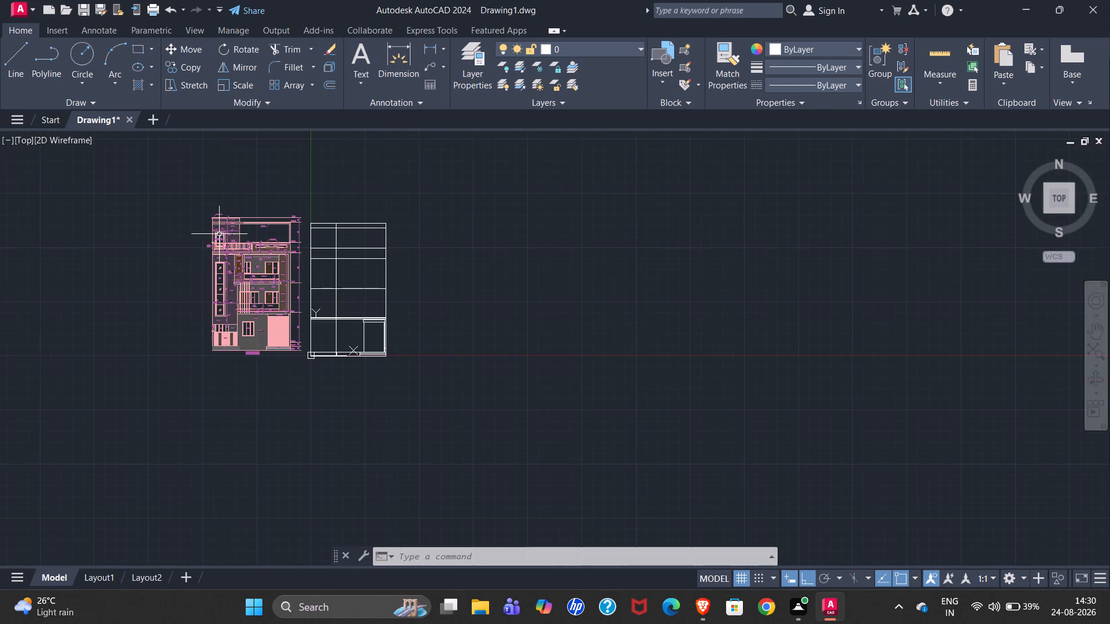
pyautogui.scroll(5, 214, 222)
pyautogui.scroll(-2, 172, 273)
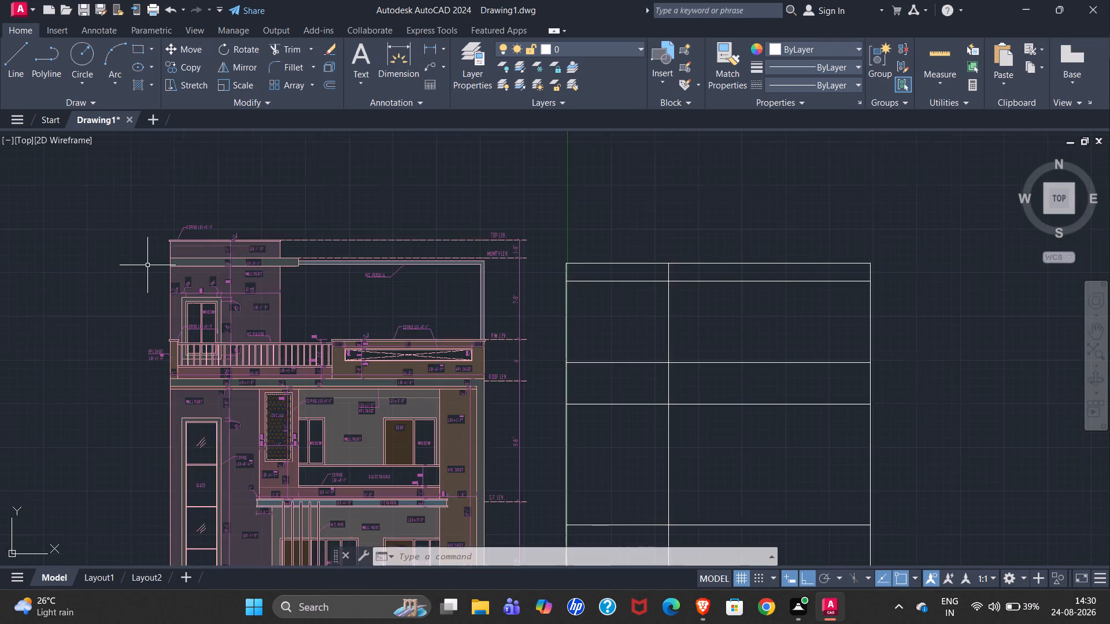
pyautogui.scroll(-2, 153, 265)
pyautogui.scroll(4, 217, 448)
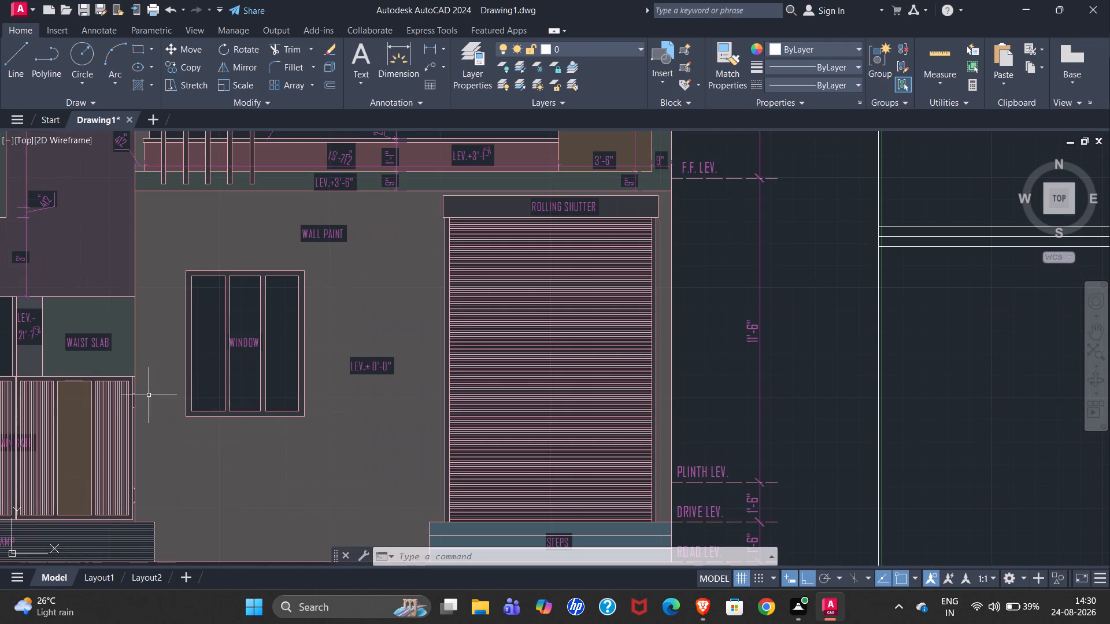
# Measure the width of the reference ground-floor window's outer frame with a temporary line from its upper corner.
pyautogui.click(17, 52)
pyautogui.scroll(1, 158, 281)
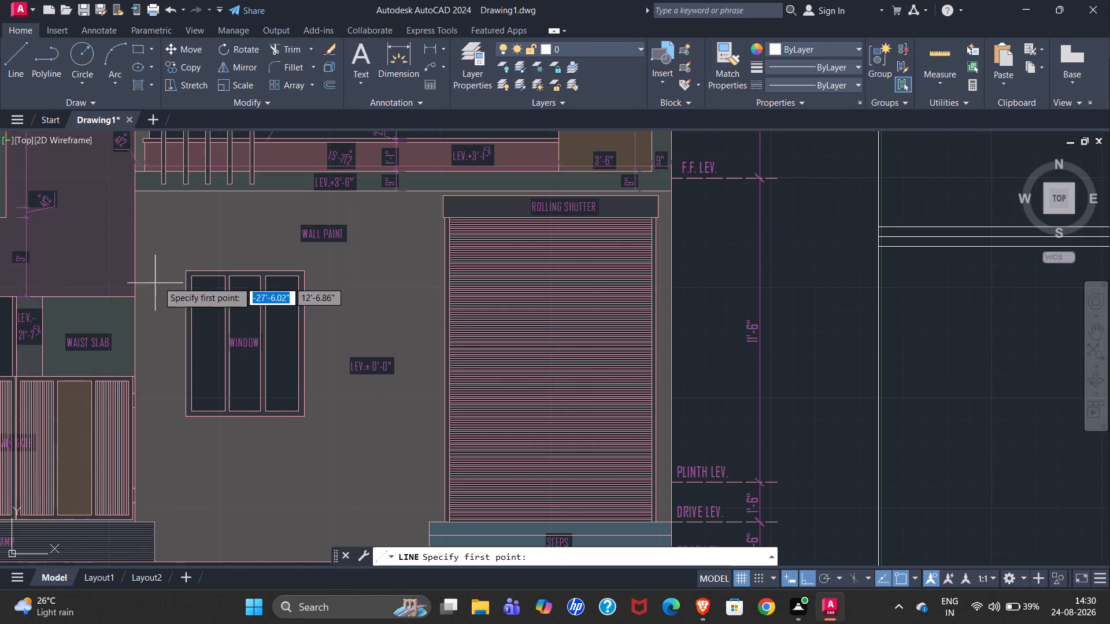
pyautogui.scroll(2, 158, 280)
pyautogui.moveTo(263, 243); pyautogui.dragTo(270, 245)
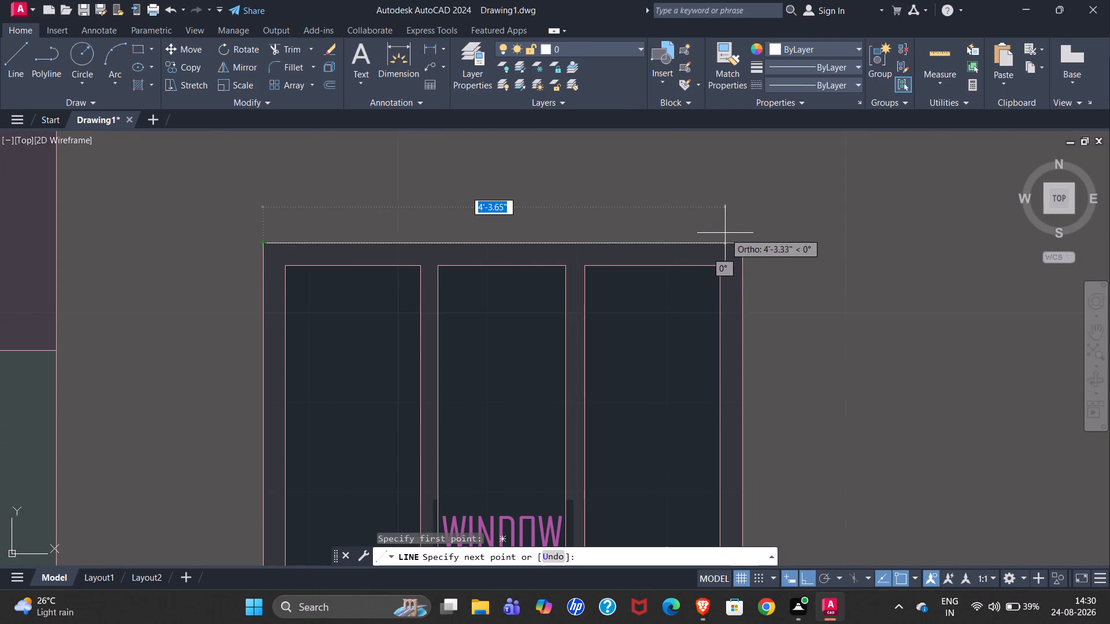
pyautogui.scroll(-1, 386, 202)
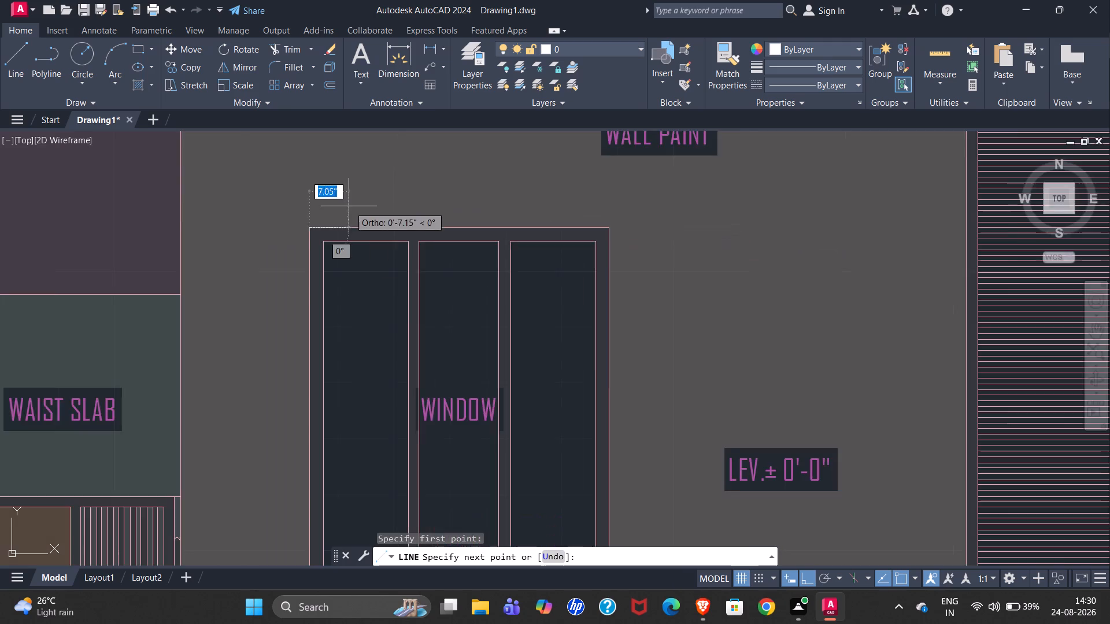
pyautogui.scroll(-1, 347, 206)
pyautogui.press('Escape')
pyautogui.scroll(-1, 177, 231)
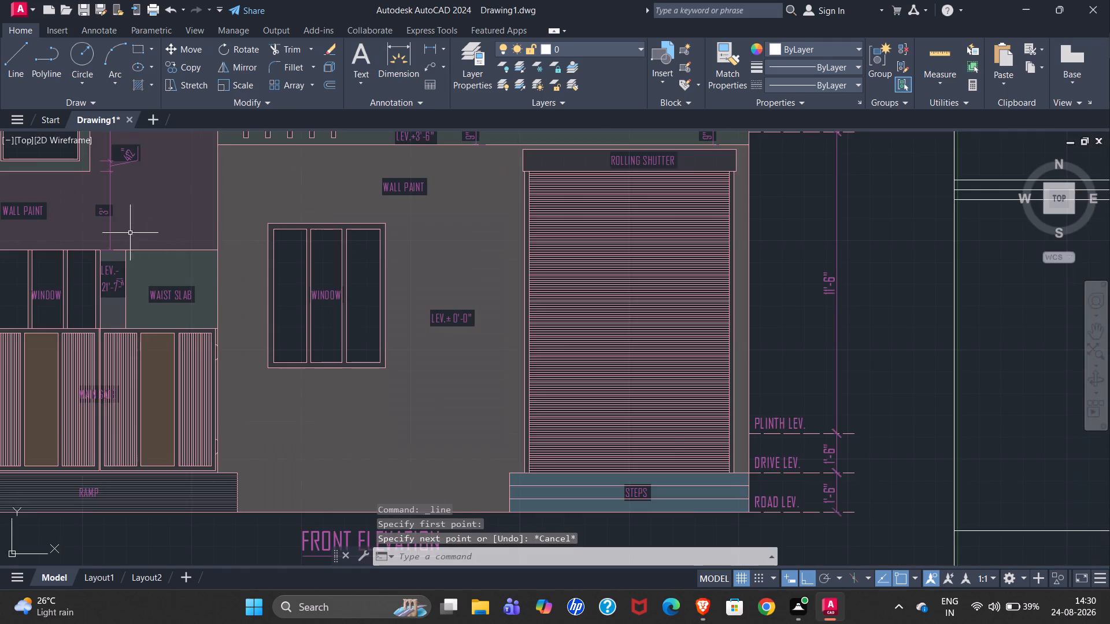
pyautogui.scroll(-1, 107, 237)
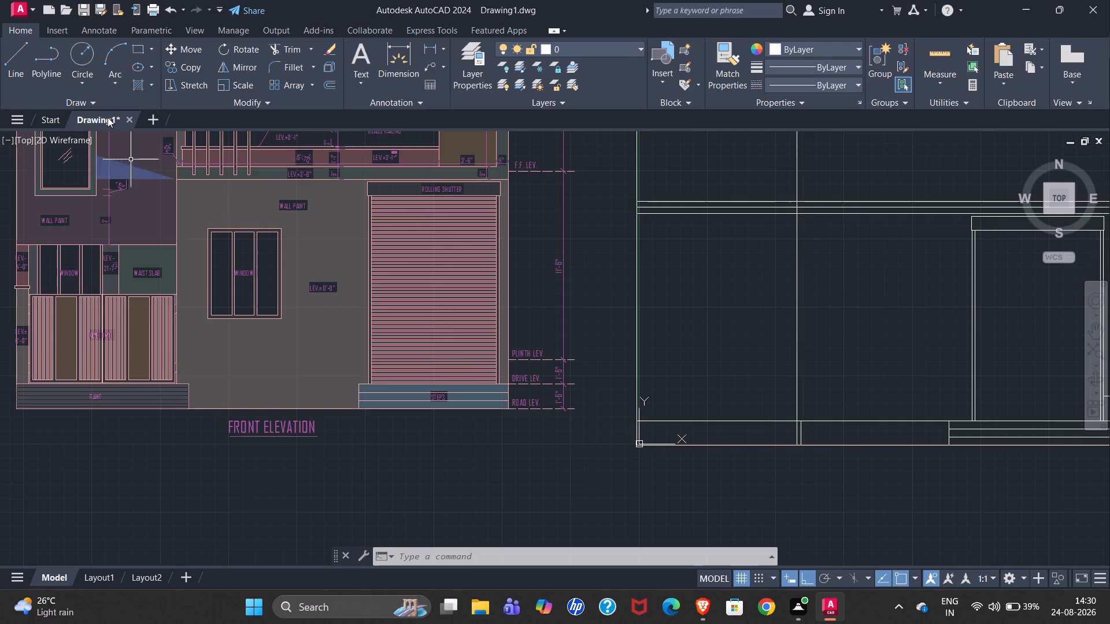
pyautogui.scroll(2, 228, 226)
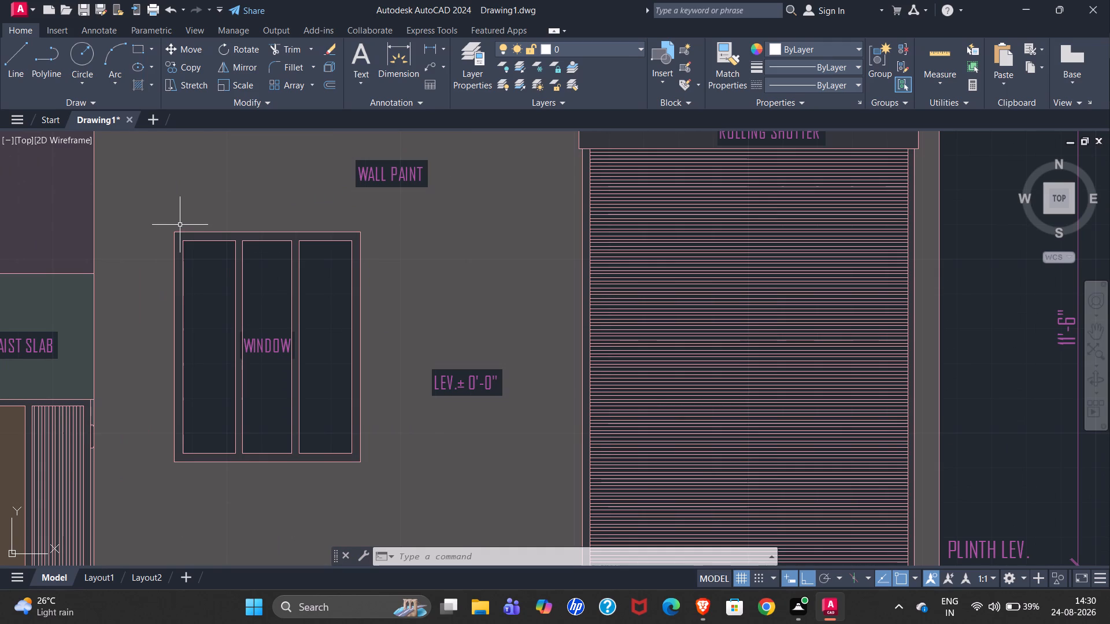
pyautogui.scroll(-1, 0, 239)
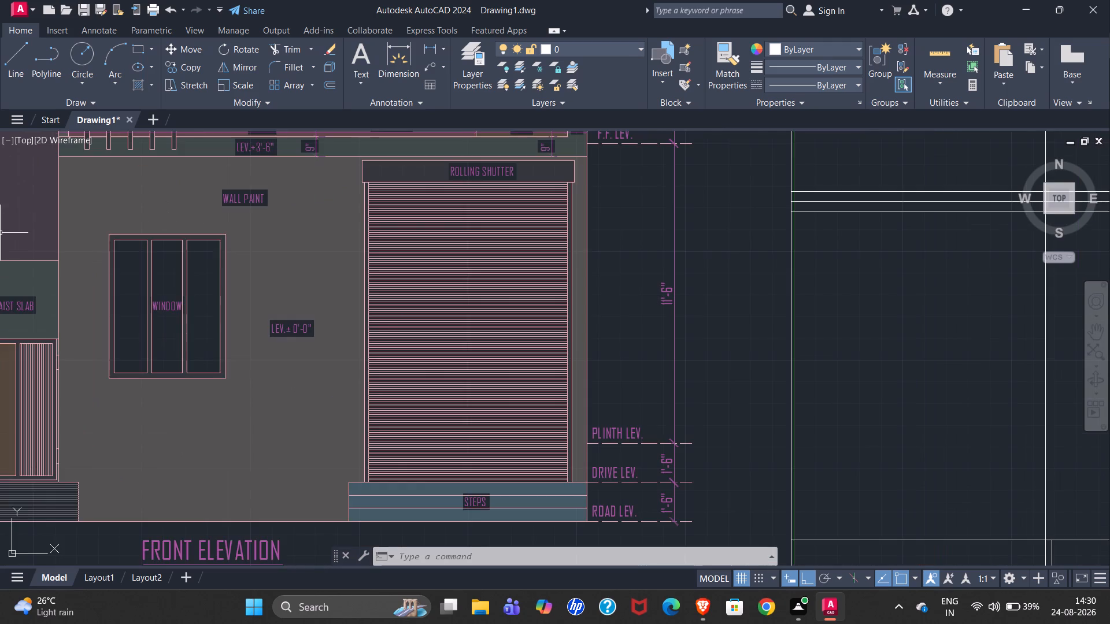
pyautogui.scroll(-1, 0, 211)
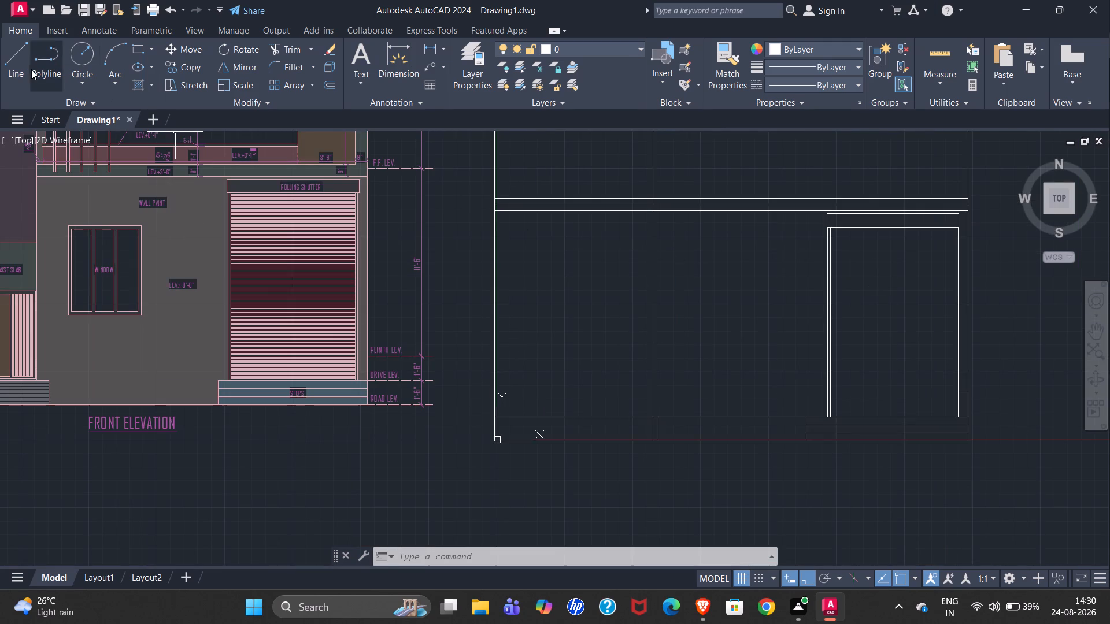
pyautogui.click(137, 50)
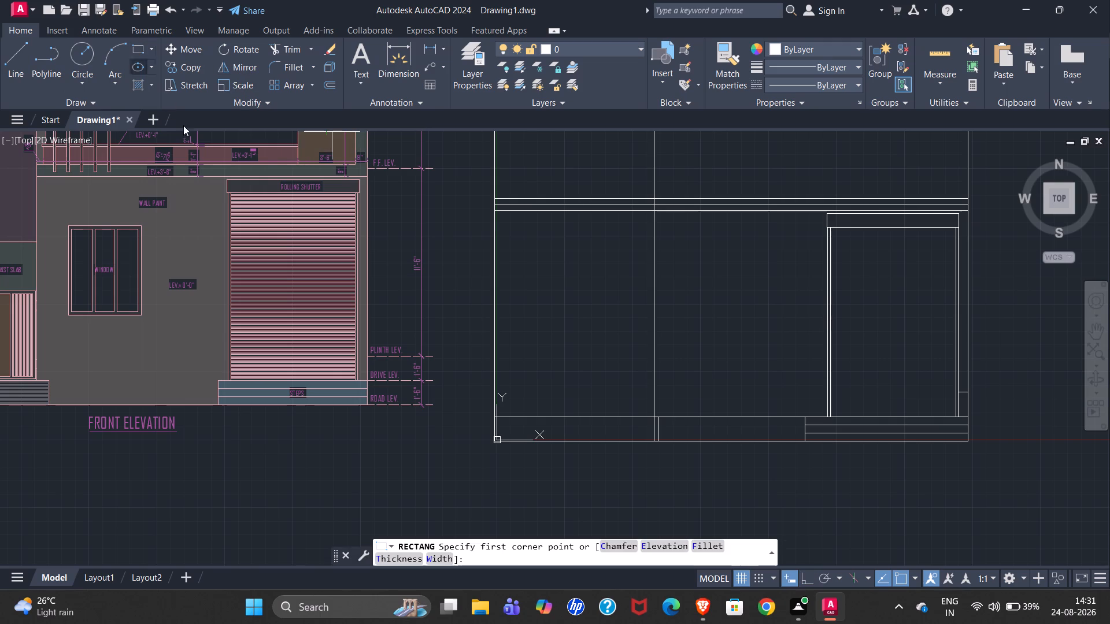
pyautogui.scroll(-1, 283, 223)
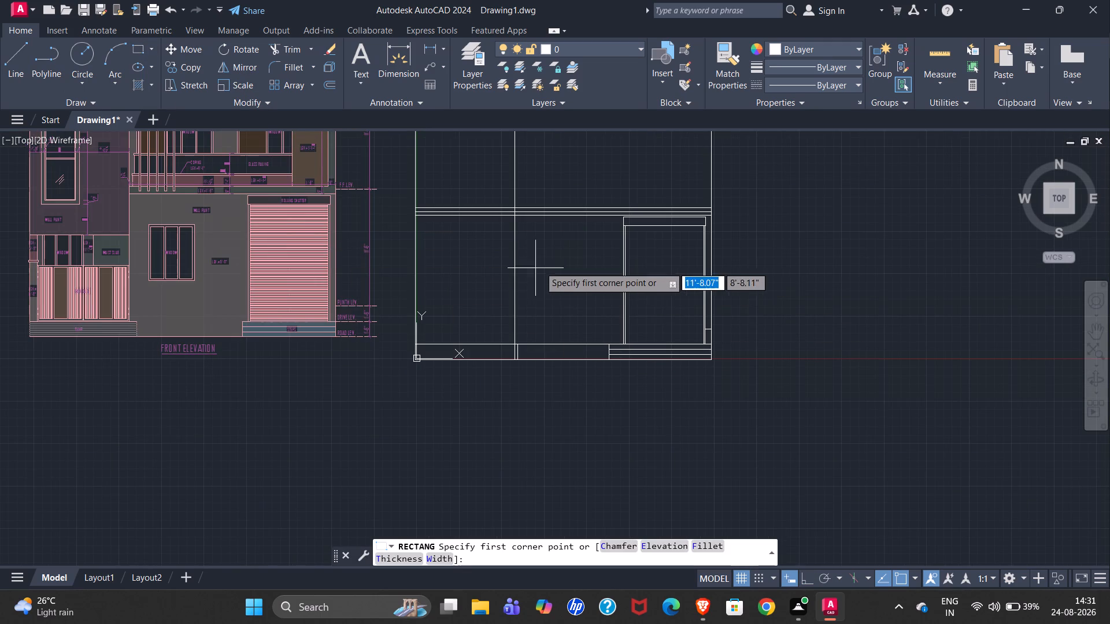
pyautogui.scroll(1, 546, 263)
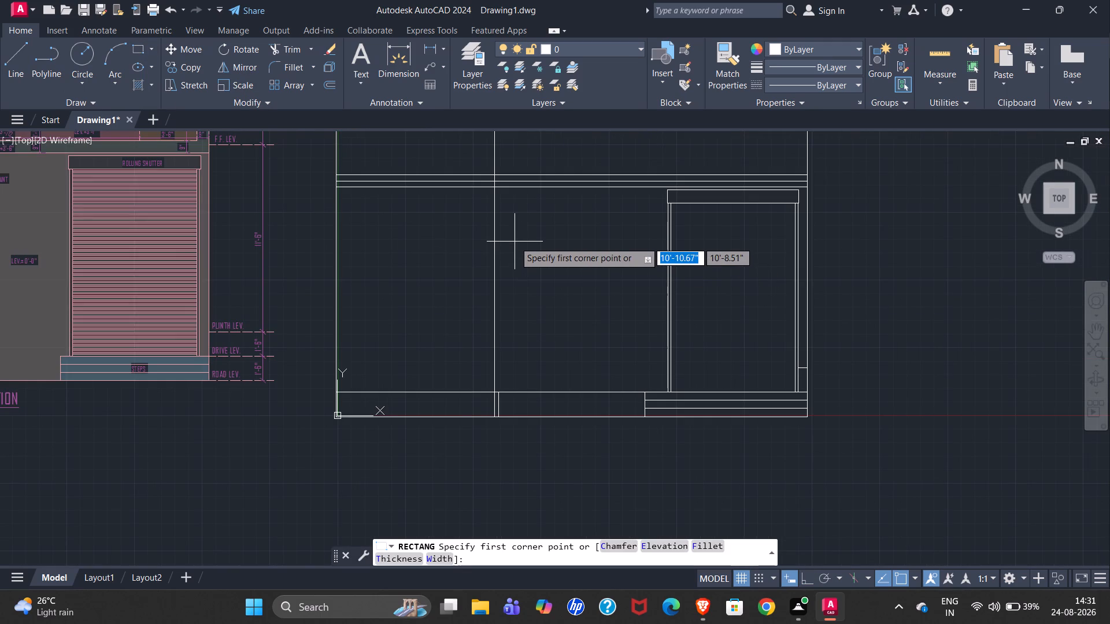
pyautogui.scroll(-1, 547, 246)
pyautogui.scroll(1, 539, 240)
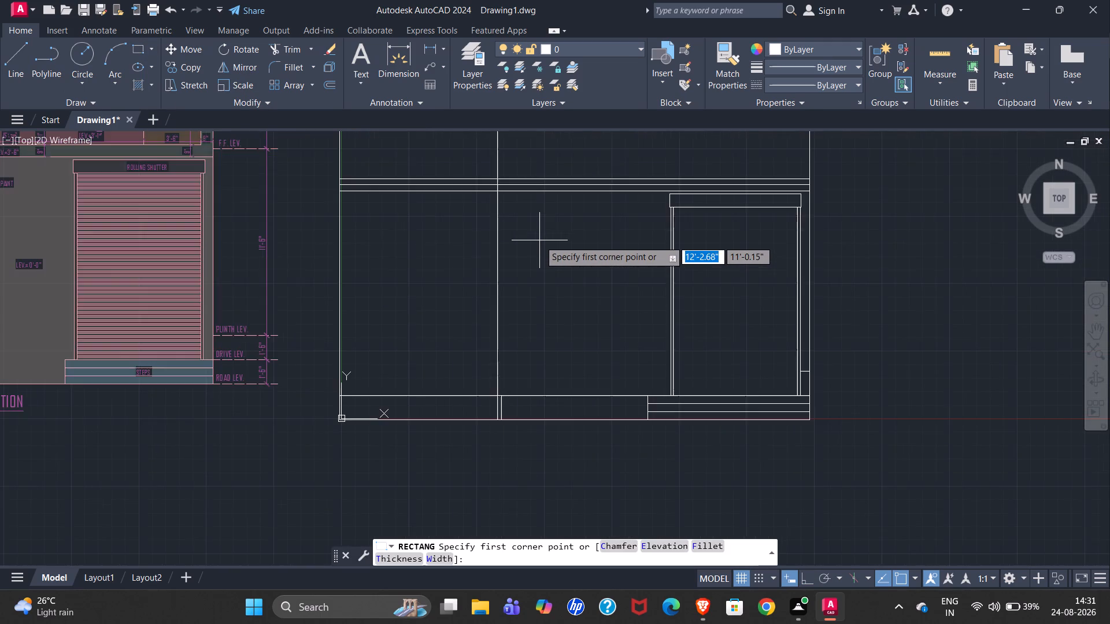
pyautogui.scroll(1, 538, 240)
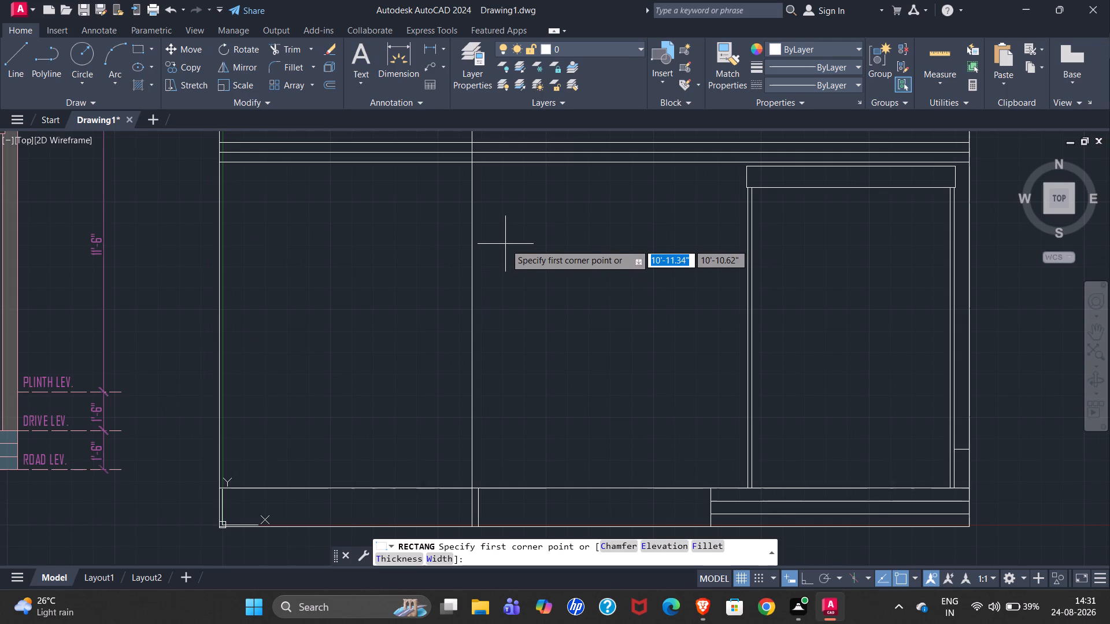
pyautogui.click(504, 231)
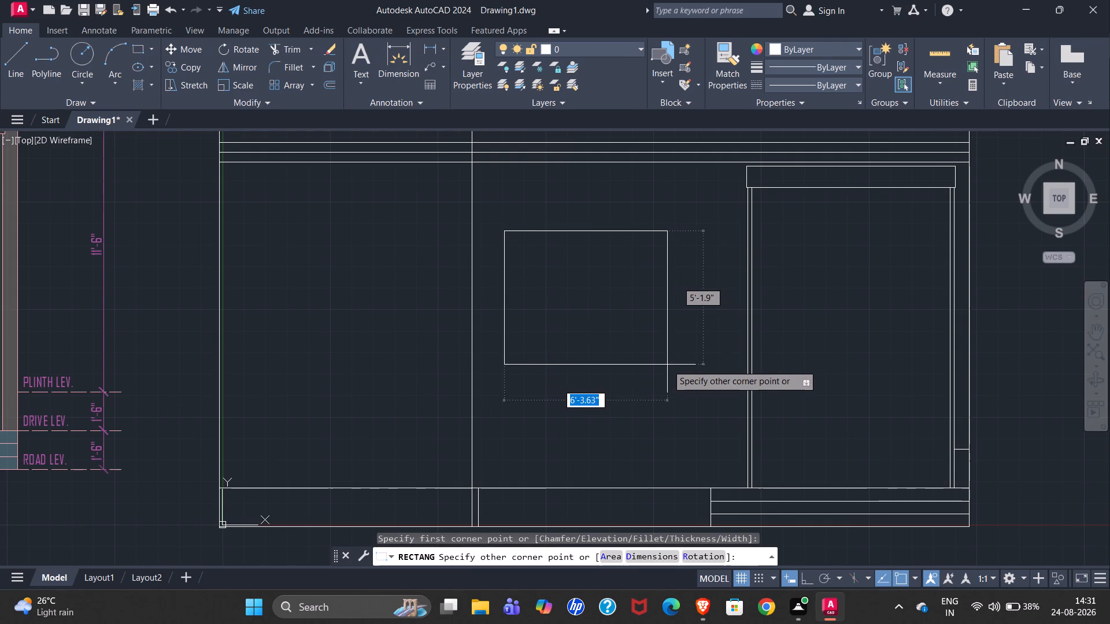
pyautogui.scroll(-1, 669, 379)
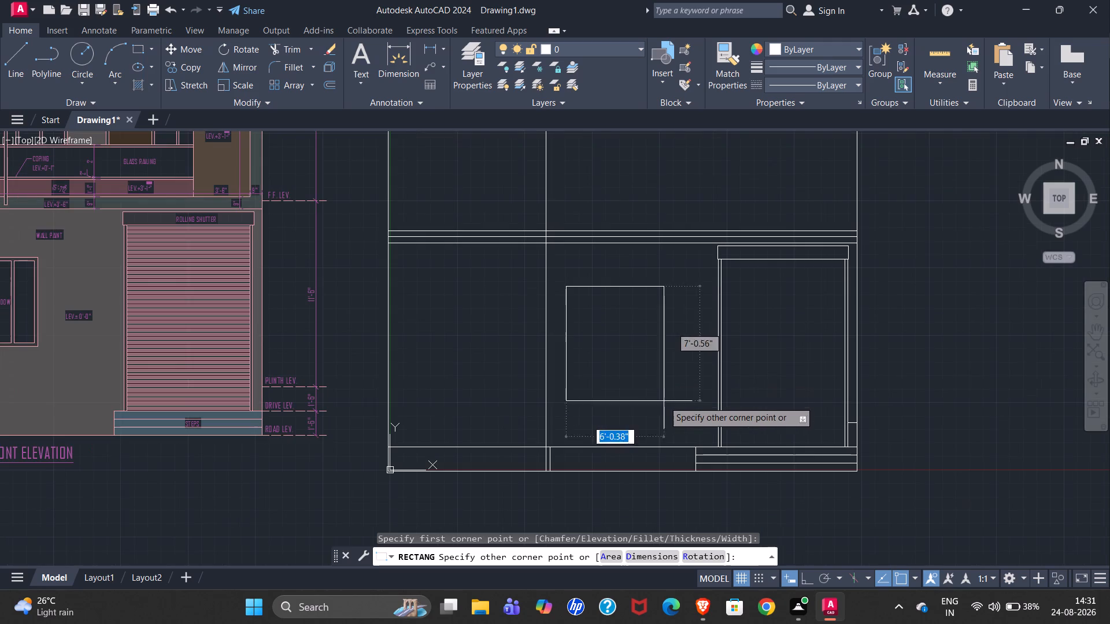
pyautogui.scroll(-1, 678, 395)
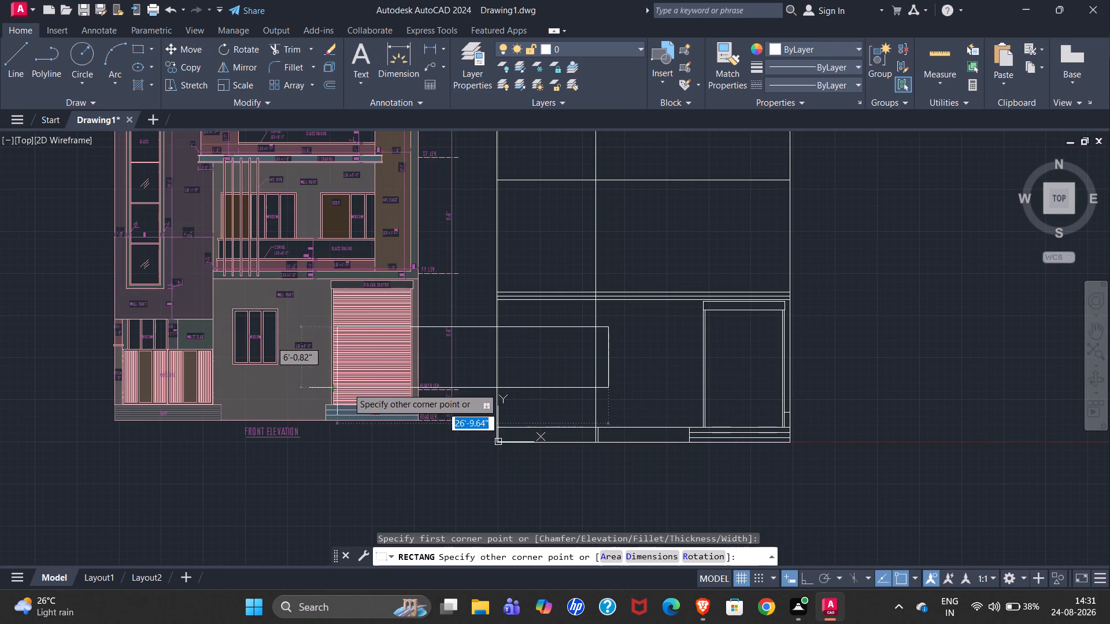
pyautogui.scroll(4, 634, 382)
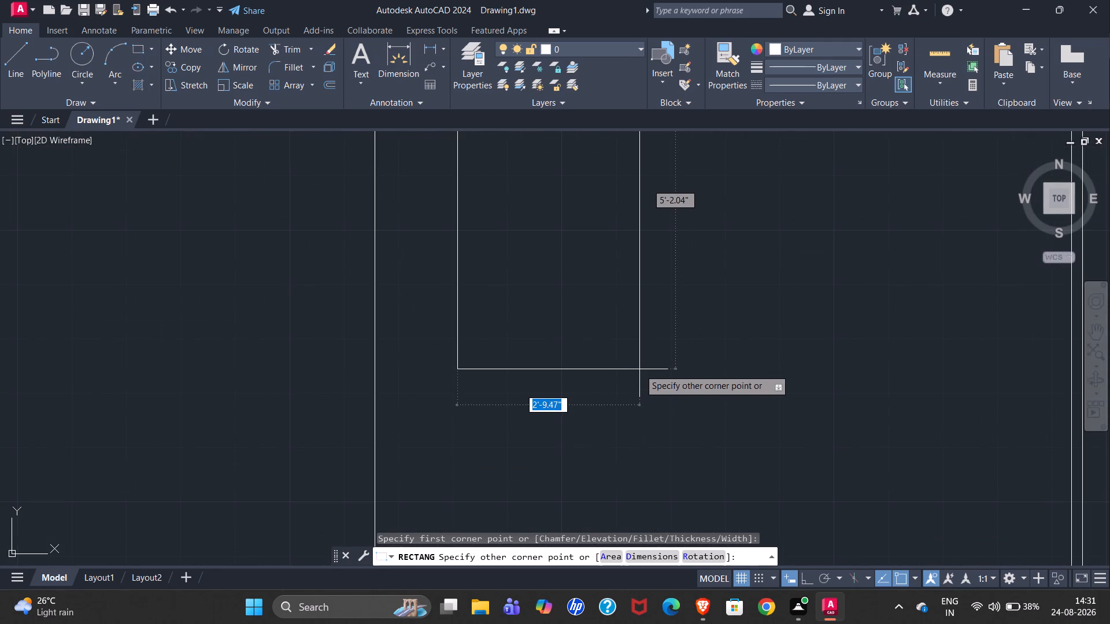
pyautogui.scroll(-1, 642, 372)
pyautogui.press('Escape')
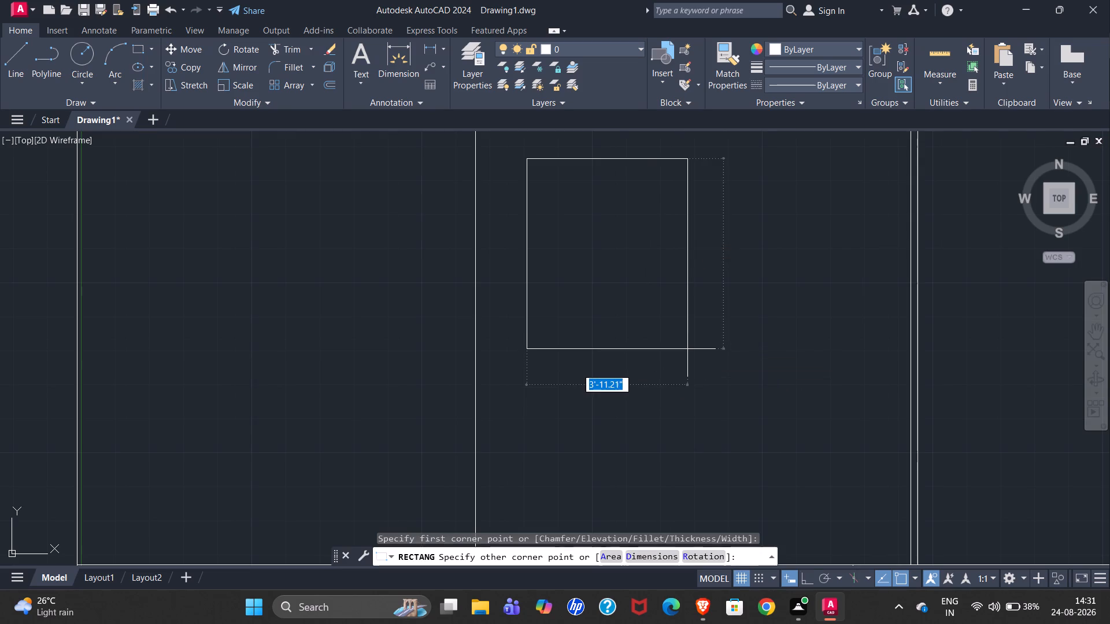
# Measure the height of the reference ground-floor window's outer frame with a temporary line down its side from the upper corner.
pyautogui.scroll(-3, 765, 360)
pyautogui.scroll(3, 347, 351)
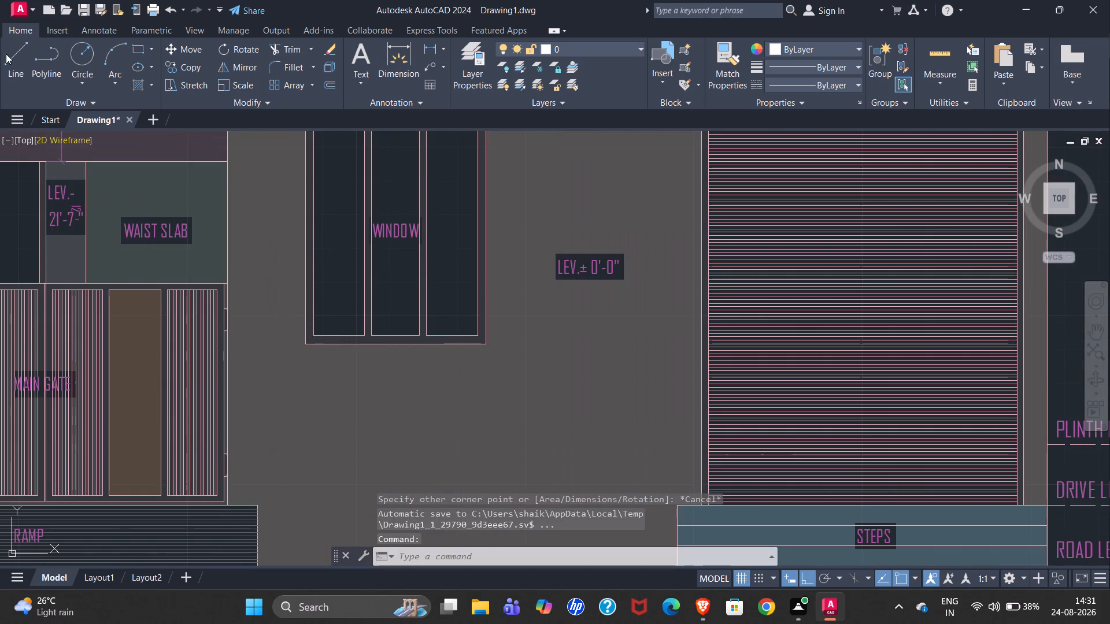
pyautogui.click(2, 41)
pyautogui.click(14, 60)
pyautogui.scroll(-2, 404, 442)
pyautogui.scroll(2, 362, 333)
pyautogui.click(363, 294)
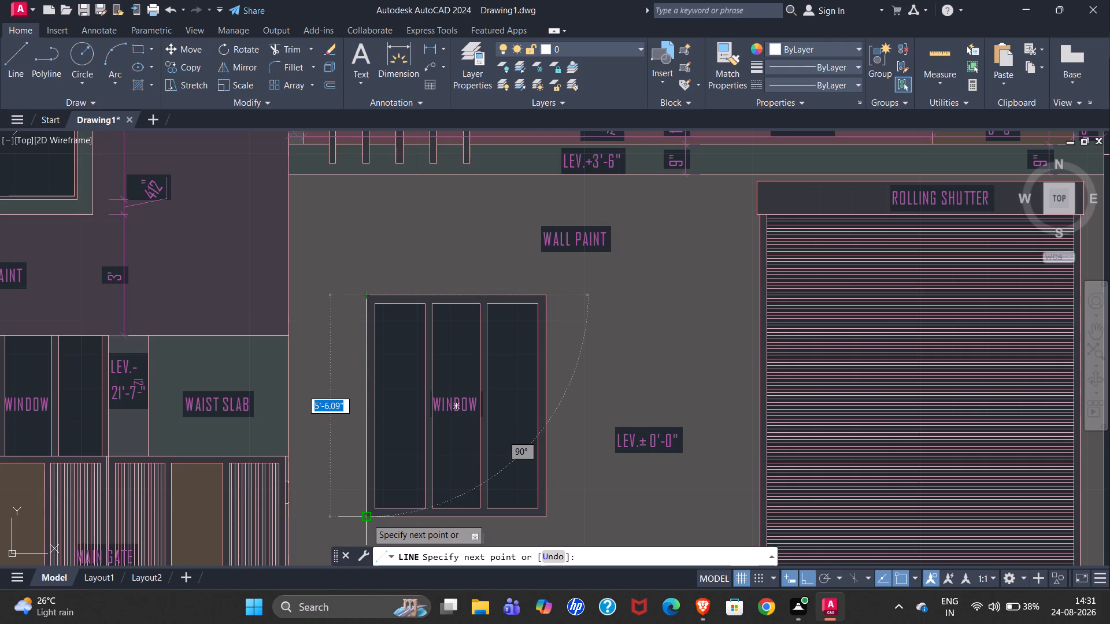
pyautogui.press('Escape')
# Draw a 4'6" wide by 5'6" high rectangle for the ground-floor window between the waist slab wall line and the rolling shutter.
pyautogui.scroll(-2, 239, 288)
pyautogui.scroll(-1, 187, 291)
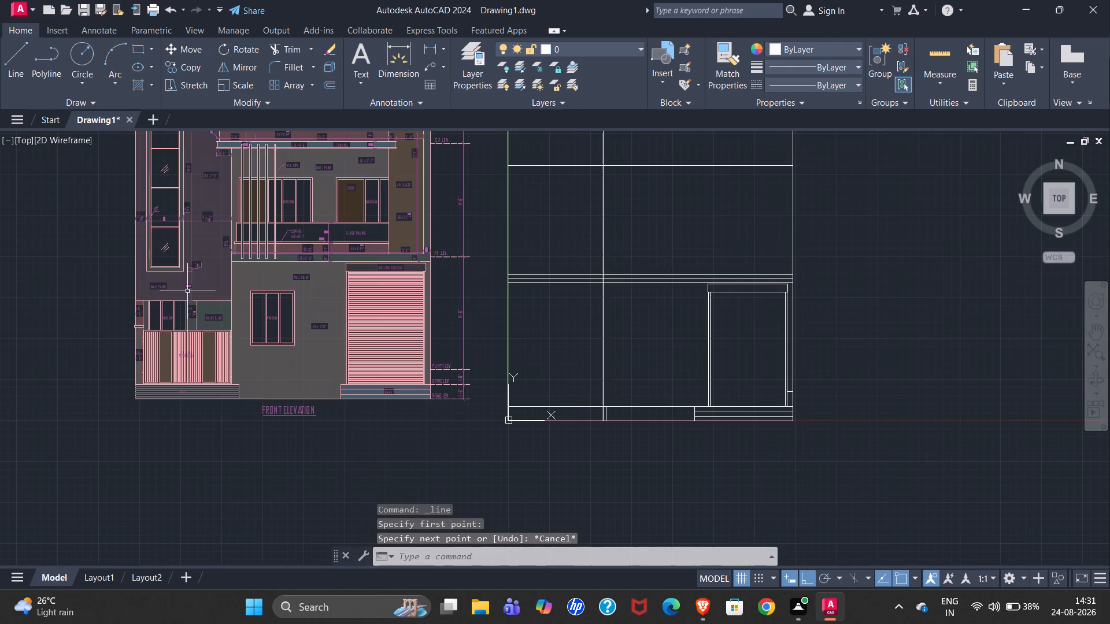
pyautogui.scroll(2, 706, 351)
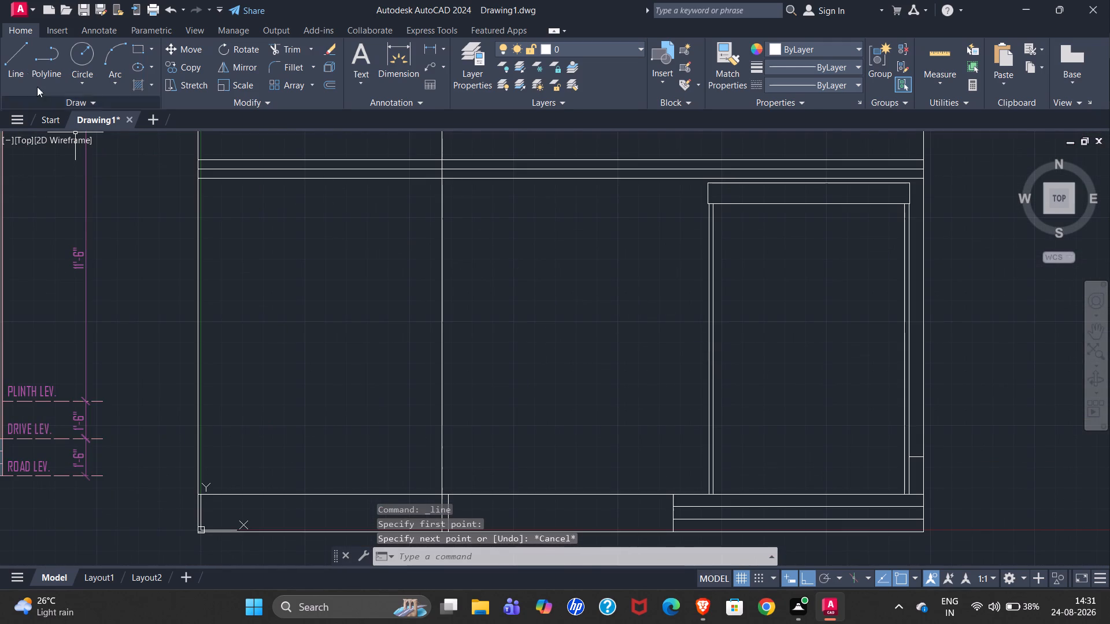
pyautogui.click(132, 47)
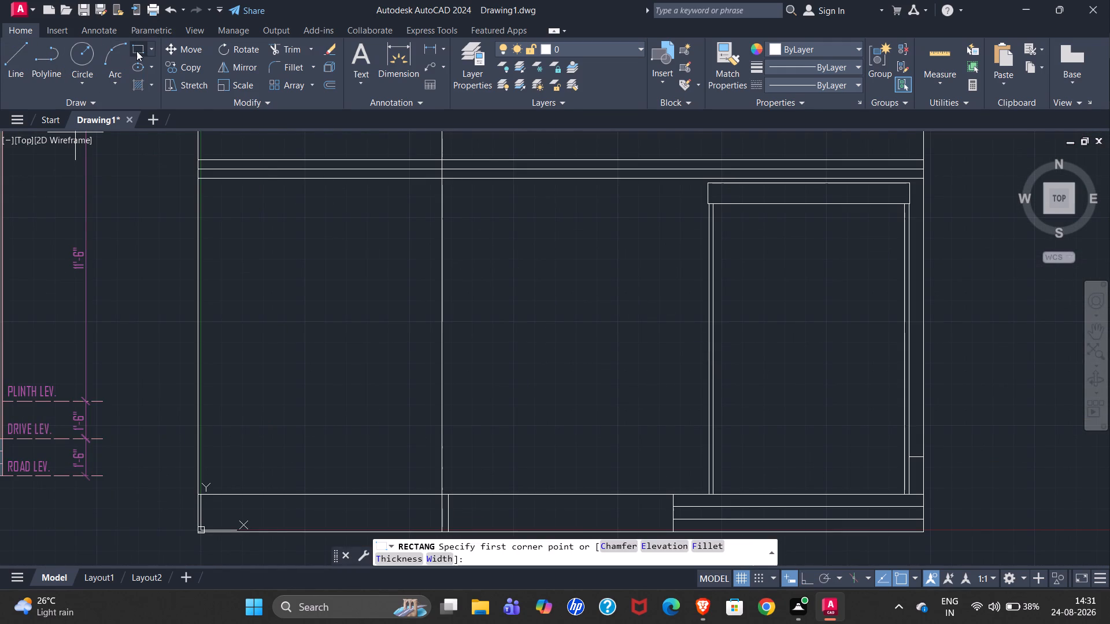
pyautogui.click(472, 243)
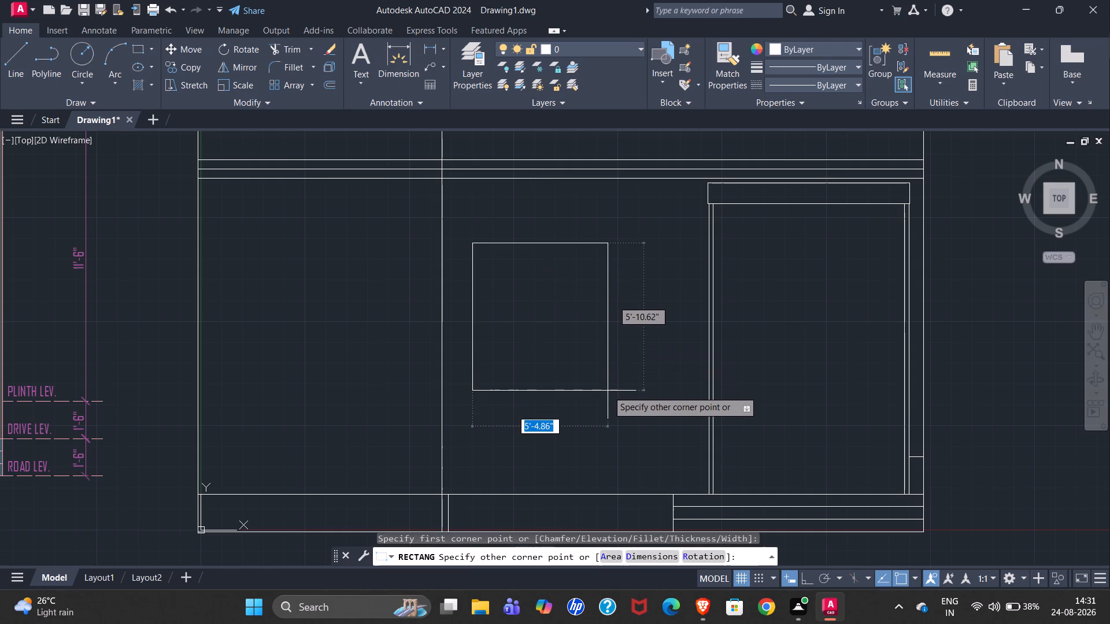
pyautogui.press('4')
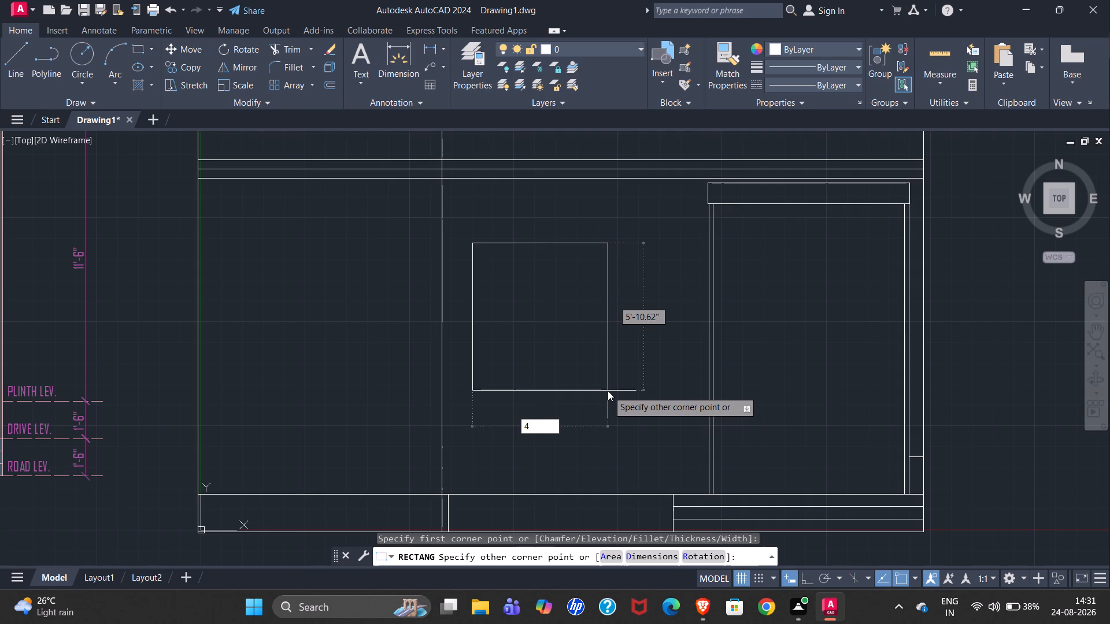
pyautogui.press("'")
pyautogui.press('6')
pyautogui.hotkey('shift', '"')
pyautogui.press('Tab')
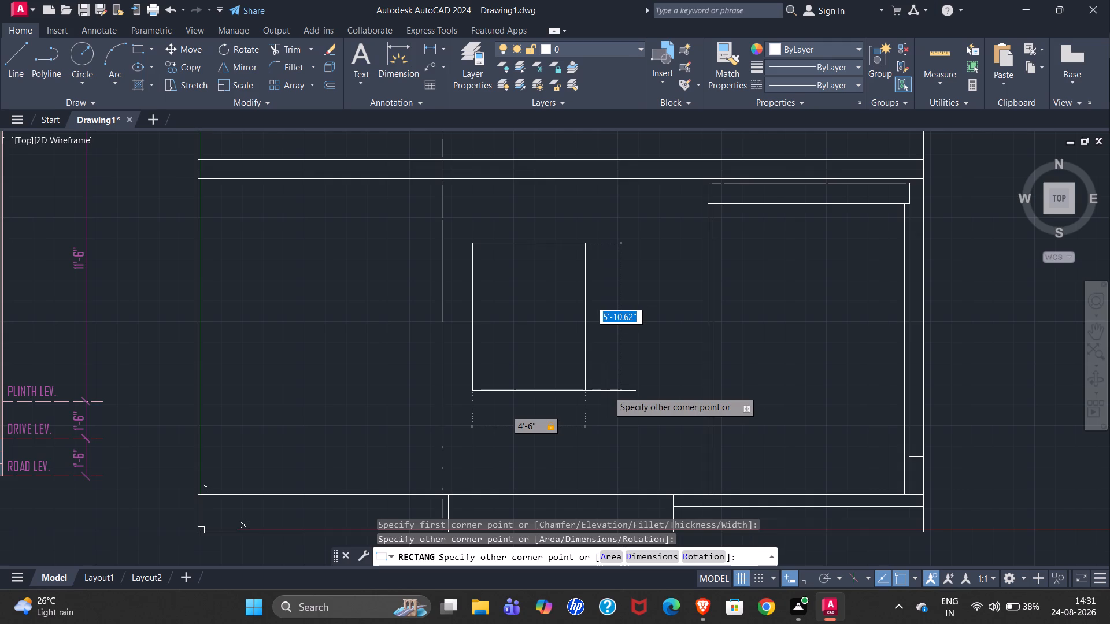
pyautogui.write("5'6")
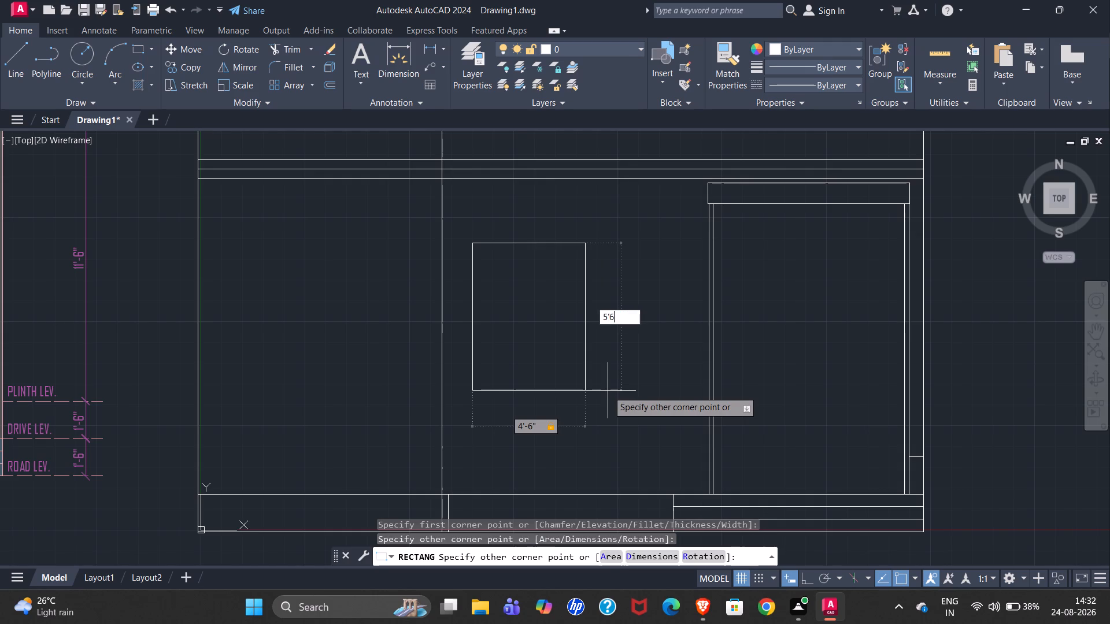
pyautogui.hotkey('shift', '"')
pyautogui.press('Return')
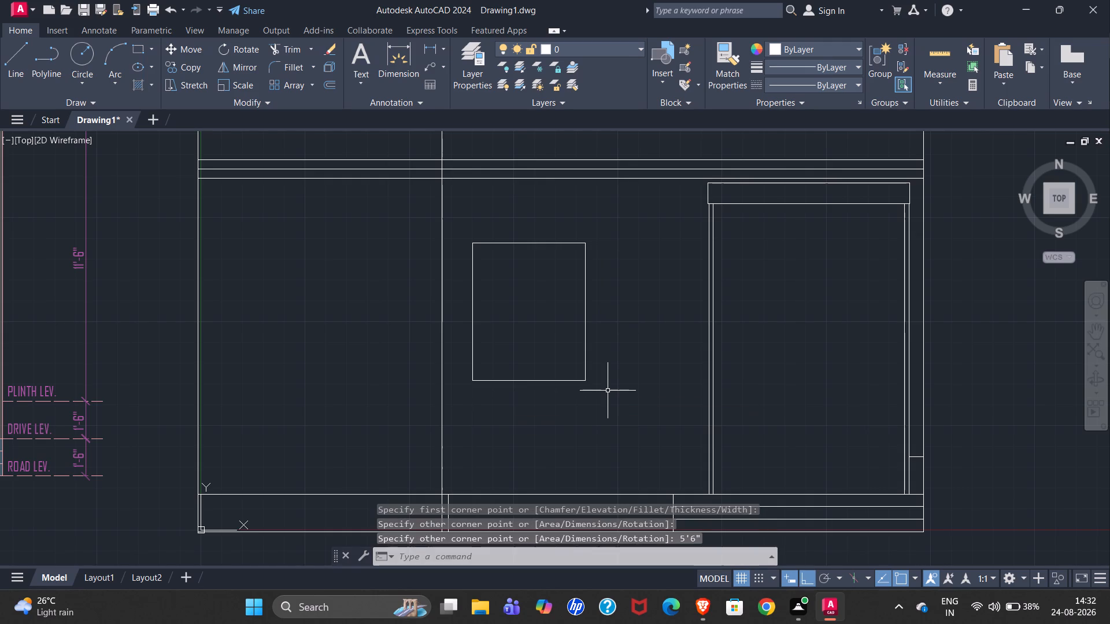
# Move the window rectangle by its centre slightly horizontally towards the rolling shutter, away from the waist slab wall line.
pyautogui.scroll(-2, 647, 346)
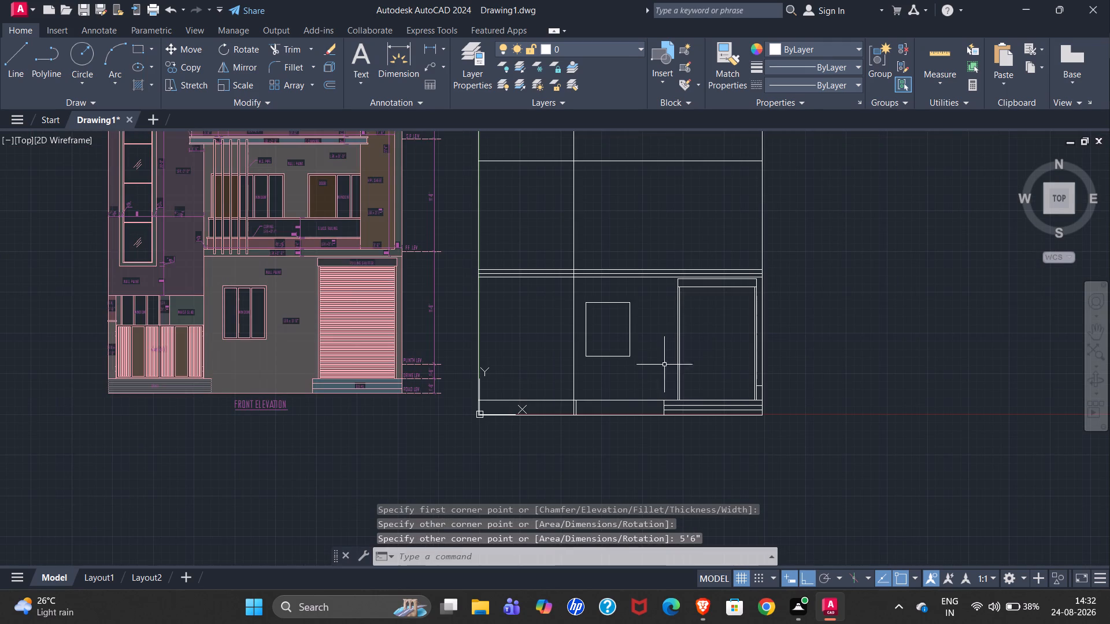
pyautogui.scroll(1, 626, 376)
pyautogui.click(630, 261)
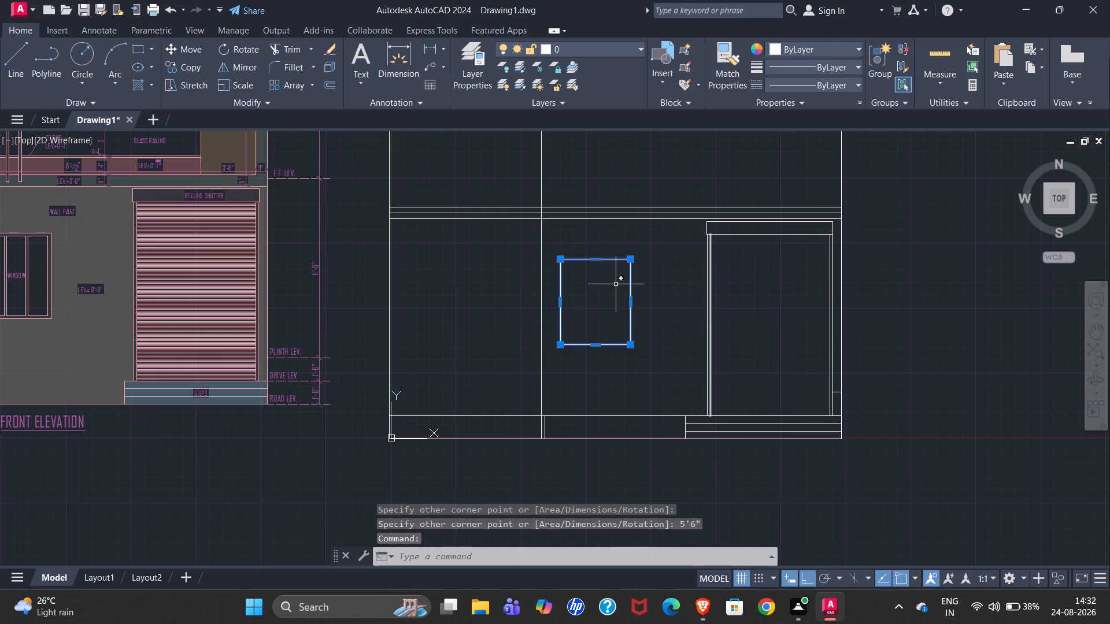
pyautogui.scroll(-1, 616, 284)
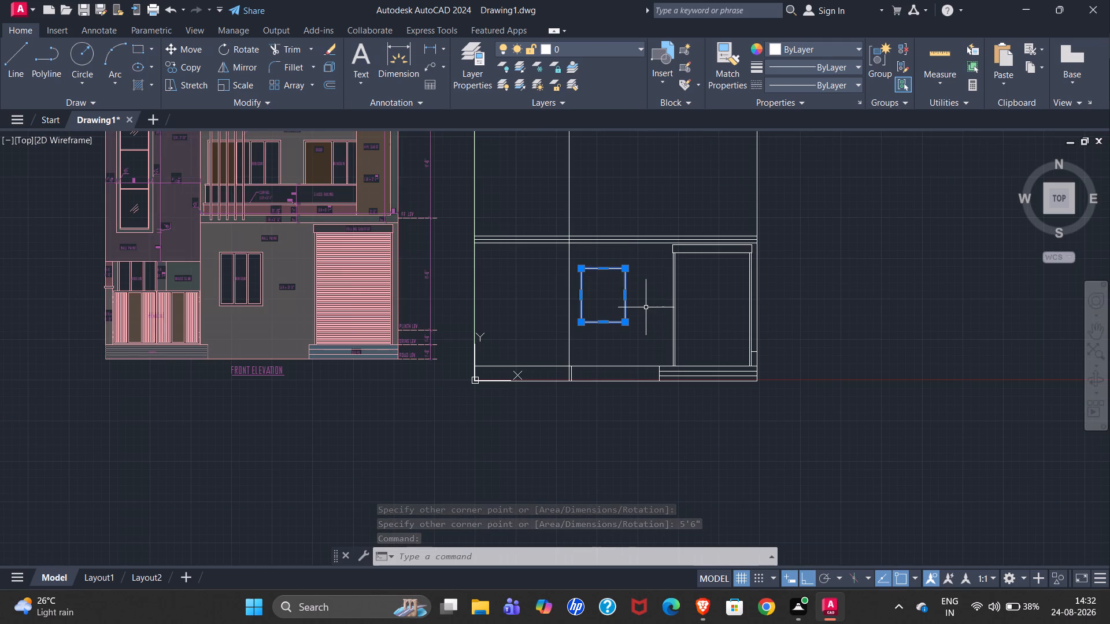
pyautogui.press('m')
pyautogui.press('Return')
pyautogui.scroll(3, 619, 295)
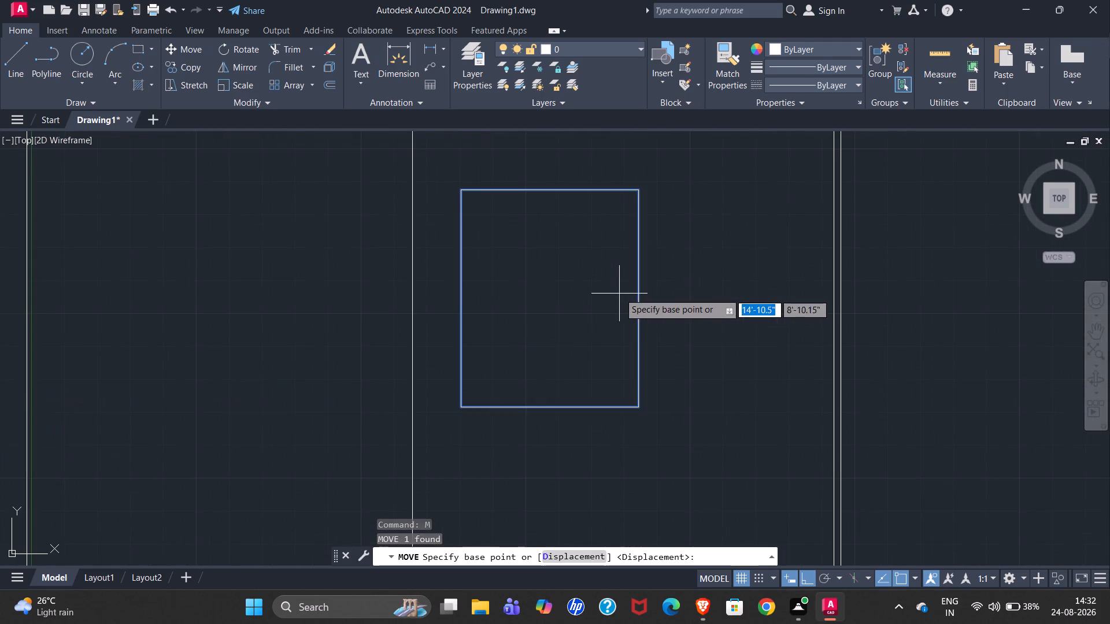
pyautogui.click(551, 298)
pyautogui.click(566, 297)
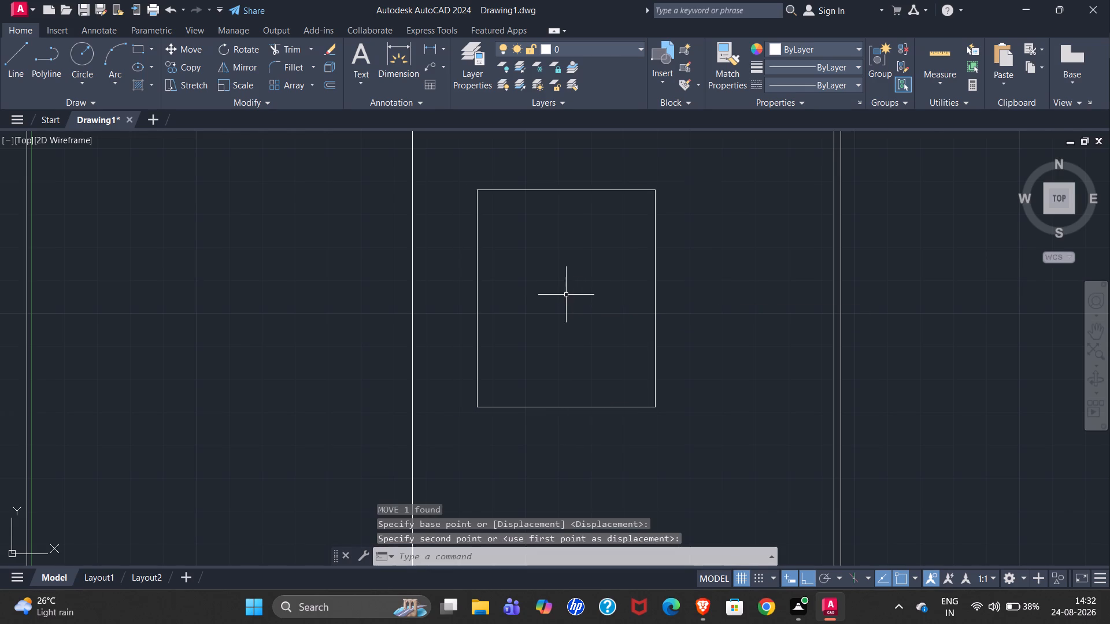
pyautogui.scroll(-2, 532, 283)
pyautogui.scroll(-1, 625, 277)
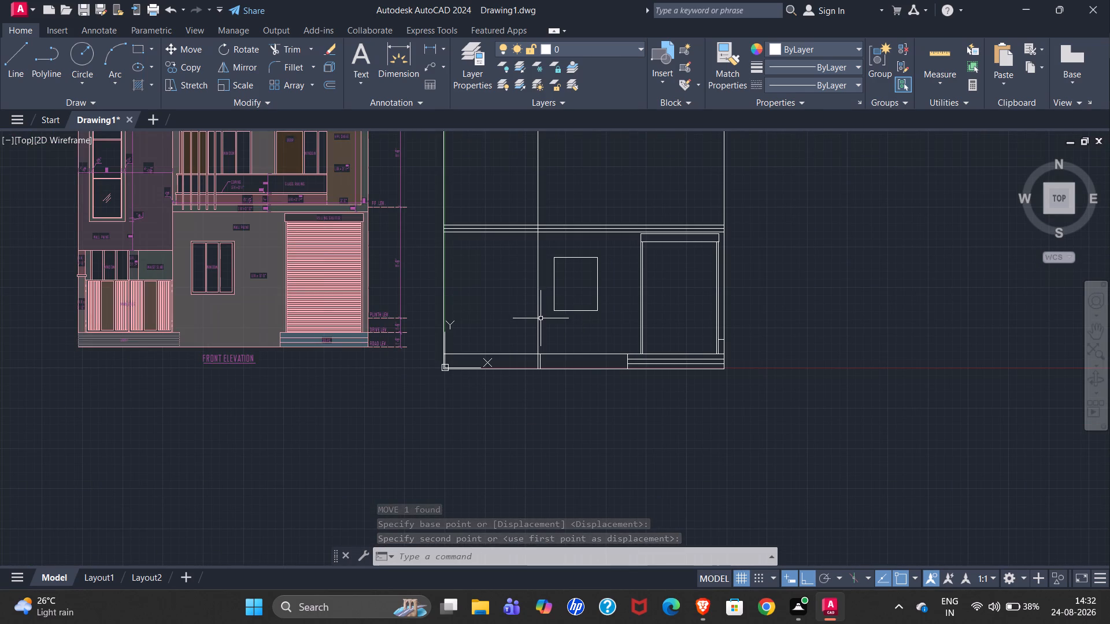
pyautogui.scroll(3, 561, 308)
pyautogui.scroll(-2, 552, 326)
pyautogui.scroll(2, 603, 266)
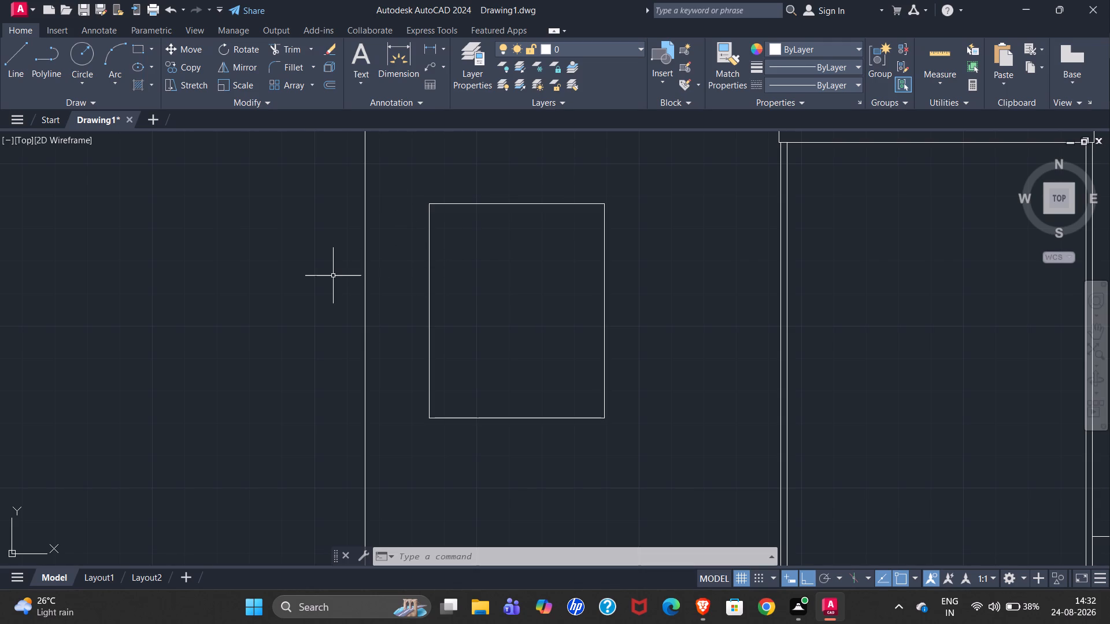
# Examine the pane layout of the reference ground-floor window and compare it with the drawn window frame.
pyautogui.scroll(-3, 556, 238)
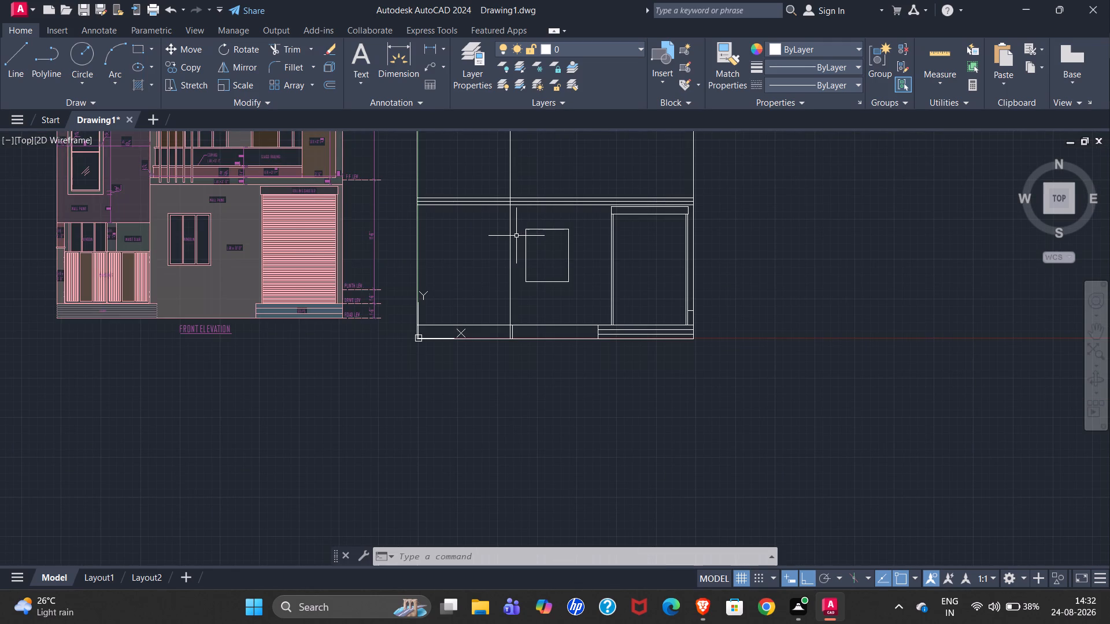
pyautogui.scroll(4, 535, 241)
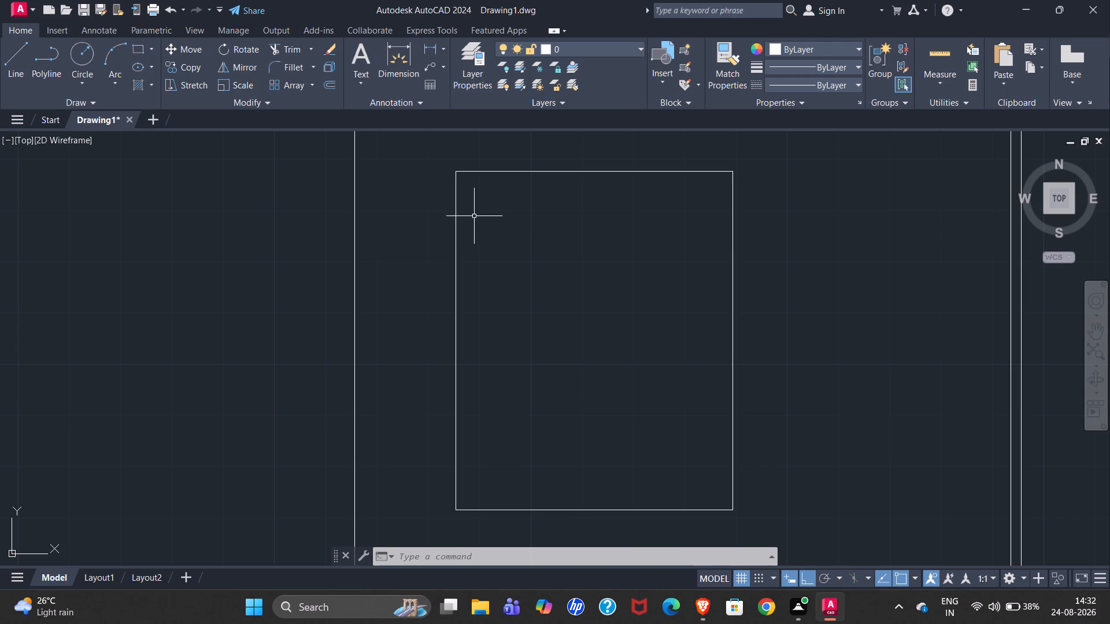
pyautogui.scroll(-3, 488, 202)
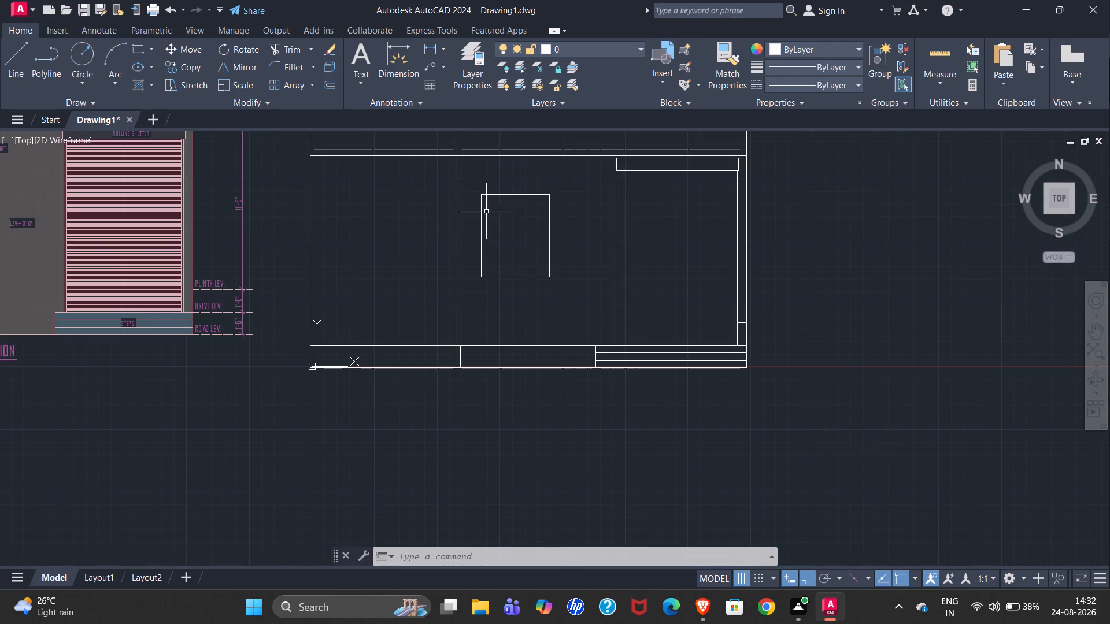
pyautogui.scroll(-1, 596, 320)
pyautogui.scroll(2, 172, 248)
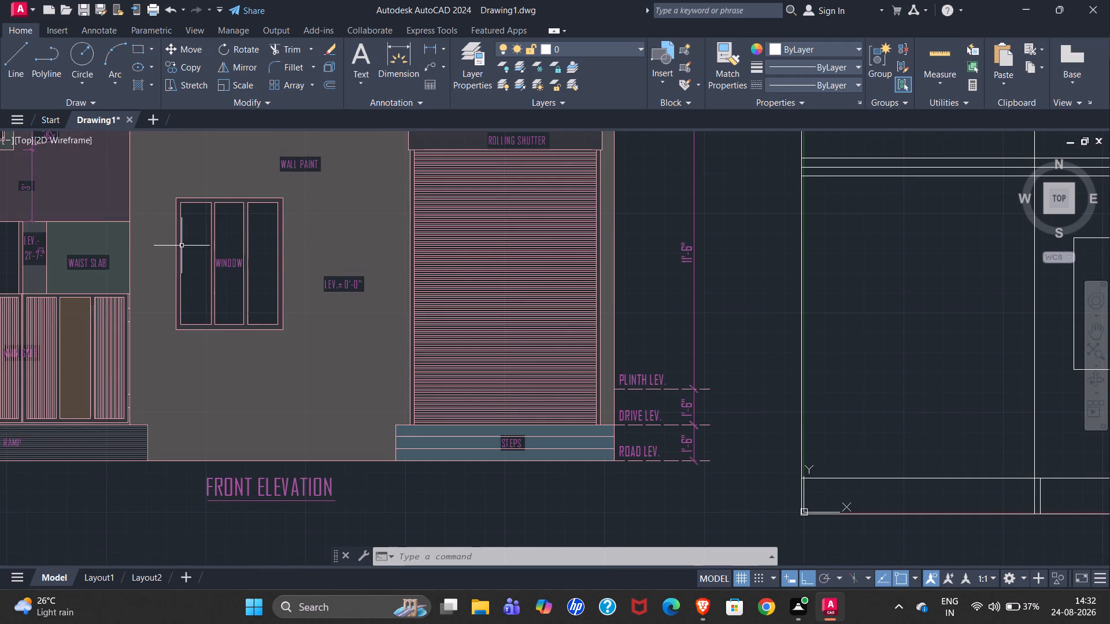
pyautogui.scroll(-2, 64, 248)
pyautogui.scroll(3, 491, 240)
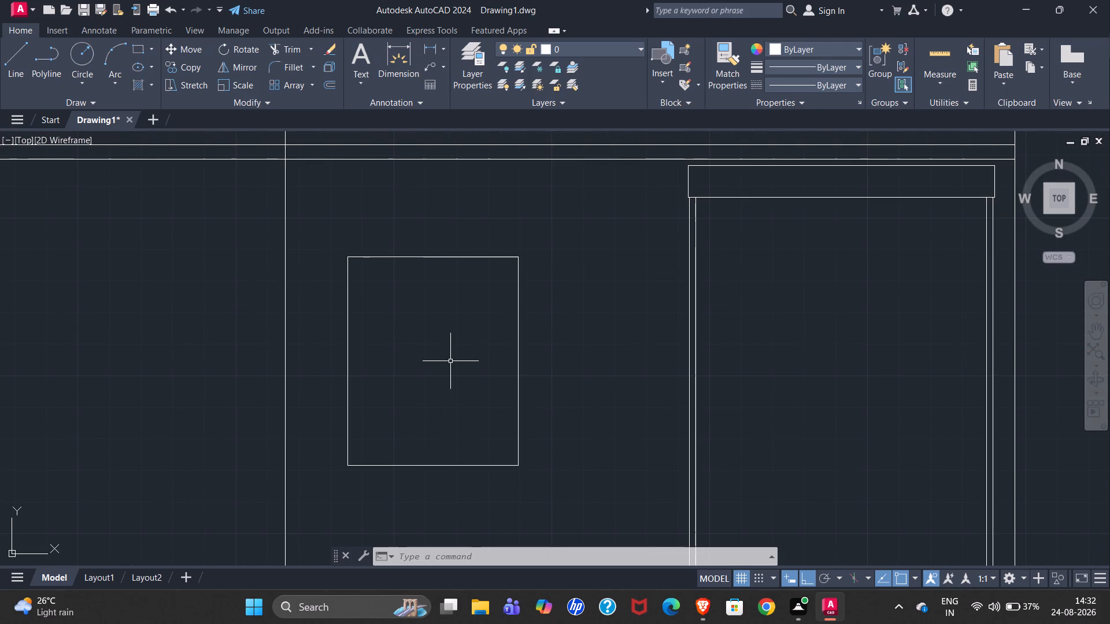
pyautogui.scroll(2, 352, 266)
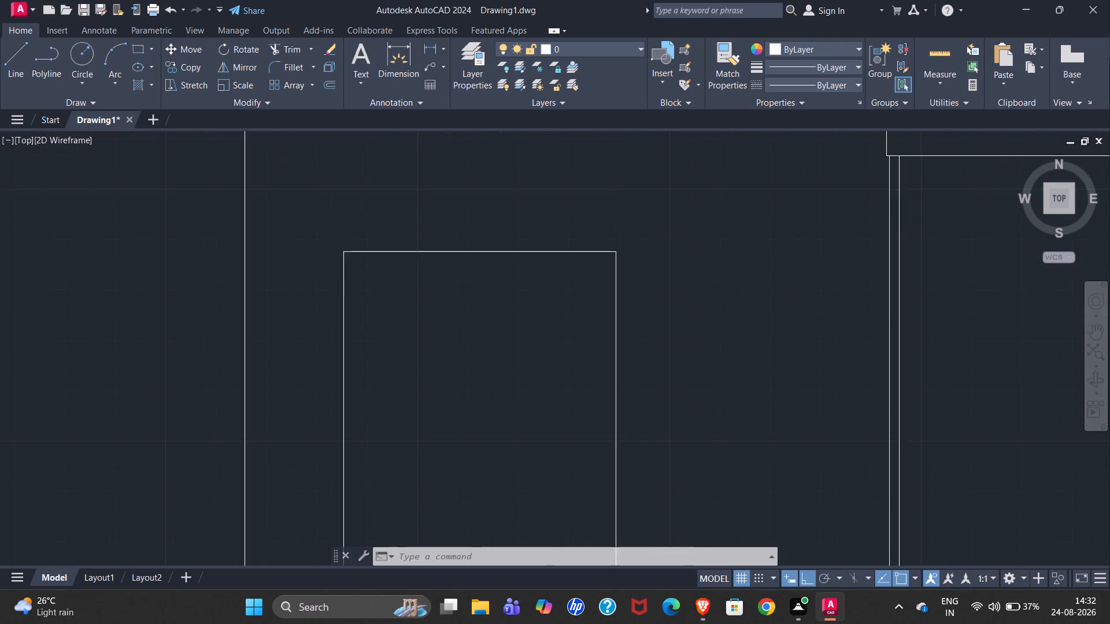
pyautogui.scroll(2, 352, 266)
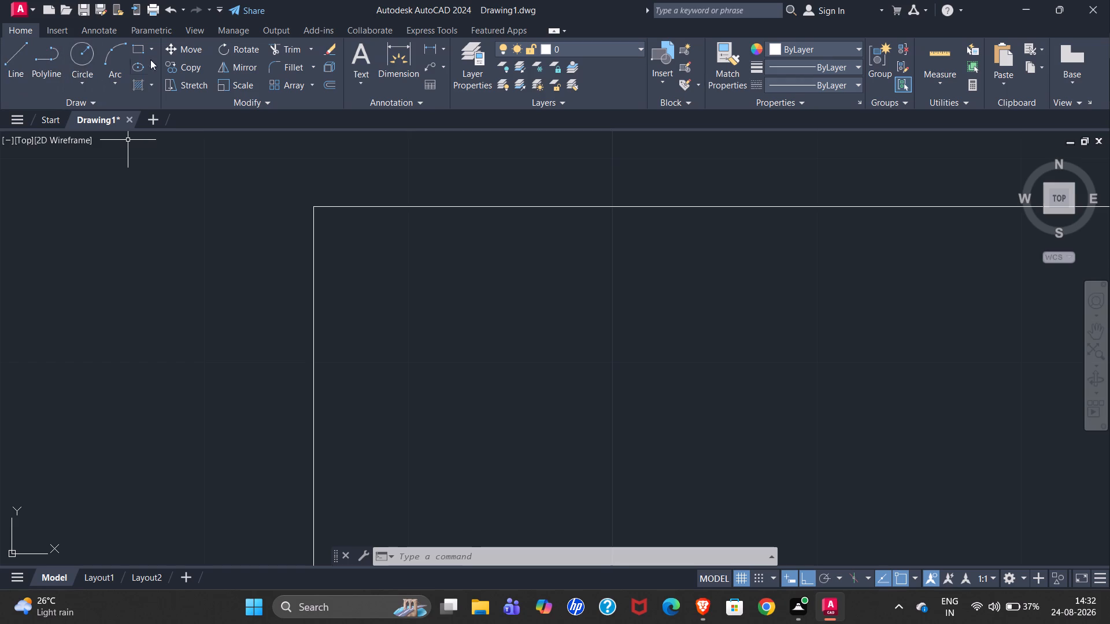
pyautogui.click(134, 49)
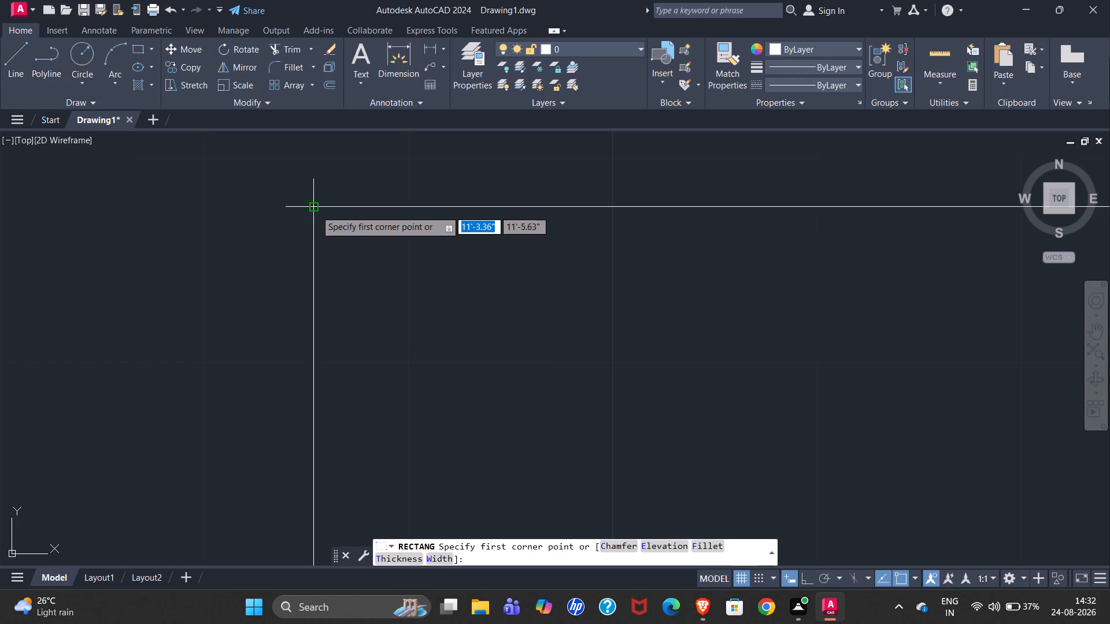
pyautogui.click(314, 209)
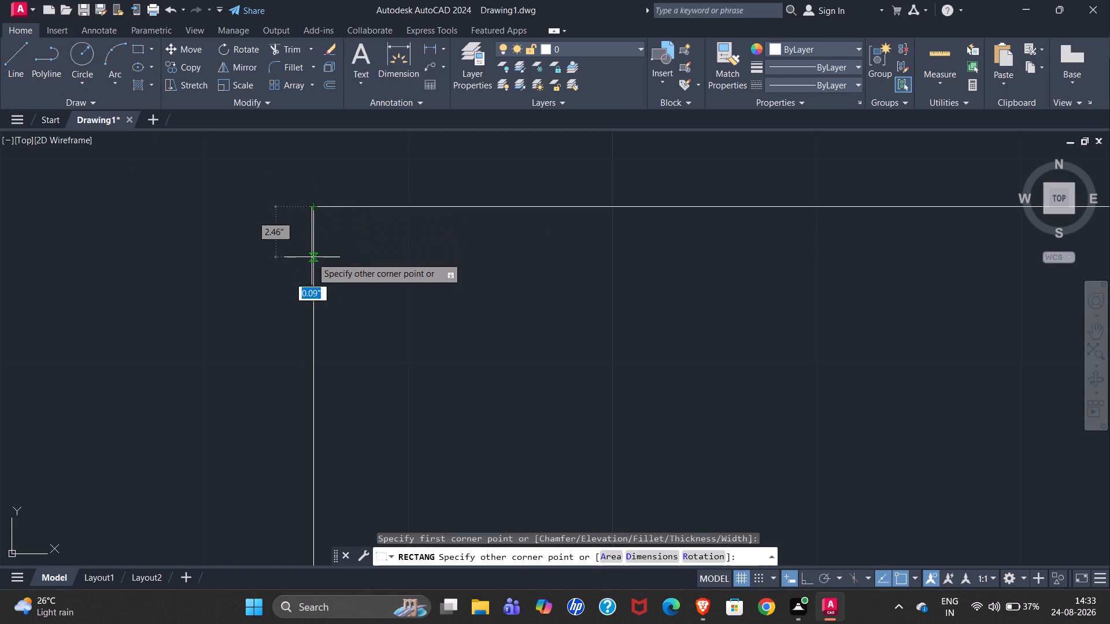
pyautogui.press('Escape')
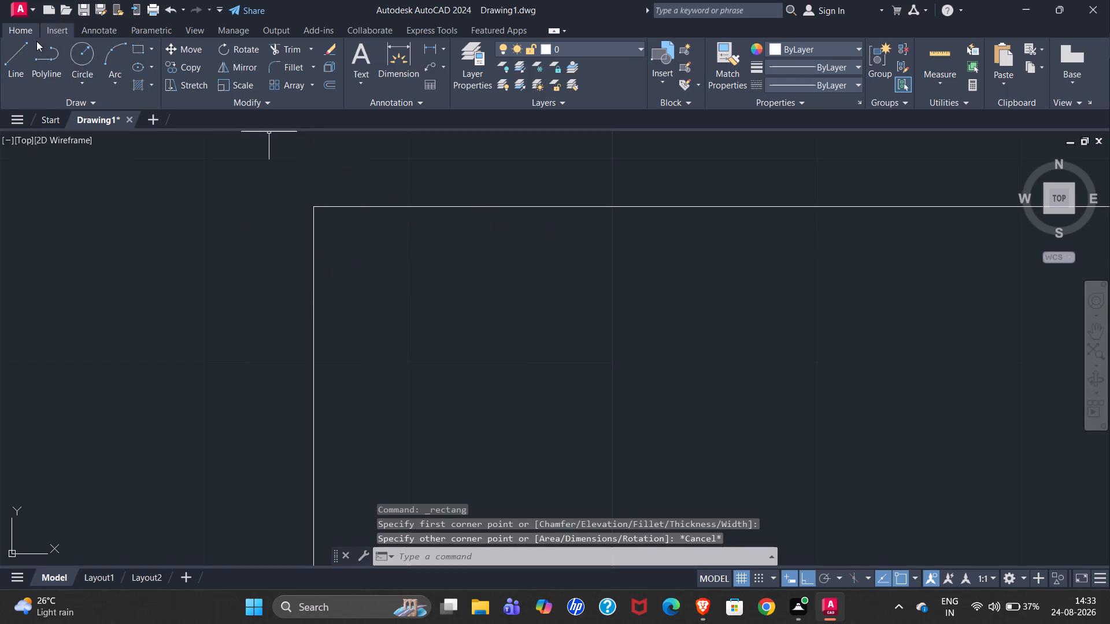
# Draw the first tall pane rectangle inside the window frame, starting 3" below and 2" in from the frame's upper-left corner.
pyautogui.click(136, 46)
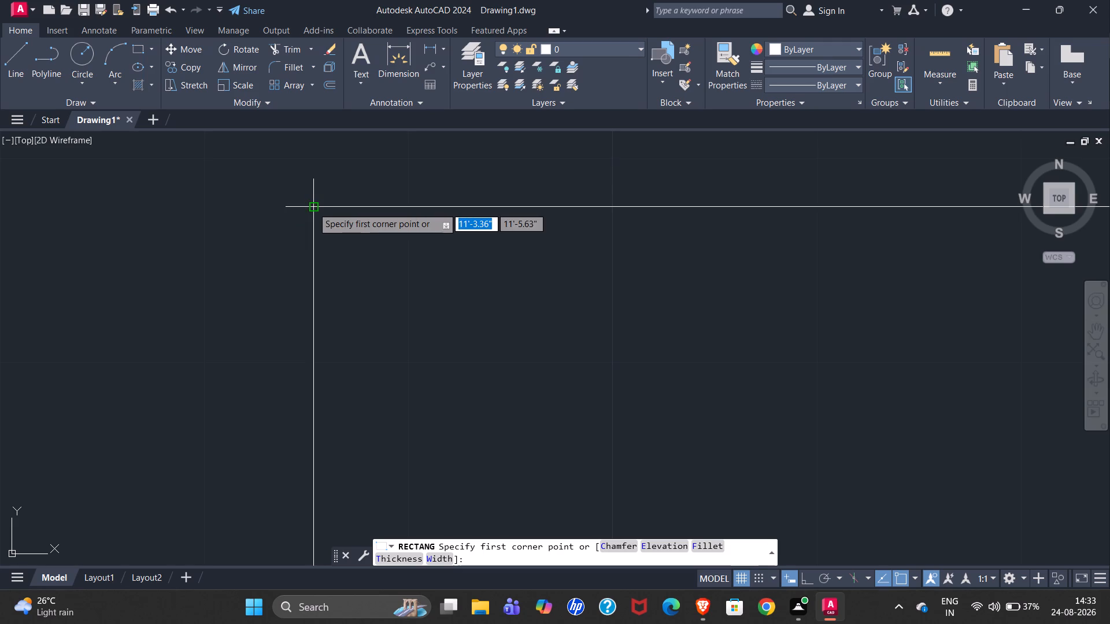
pyautogui.press('t')
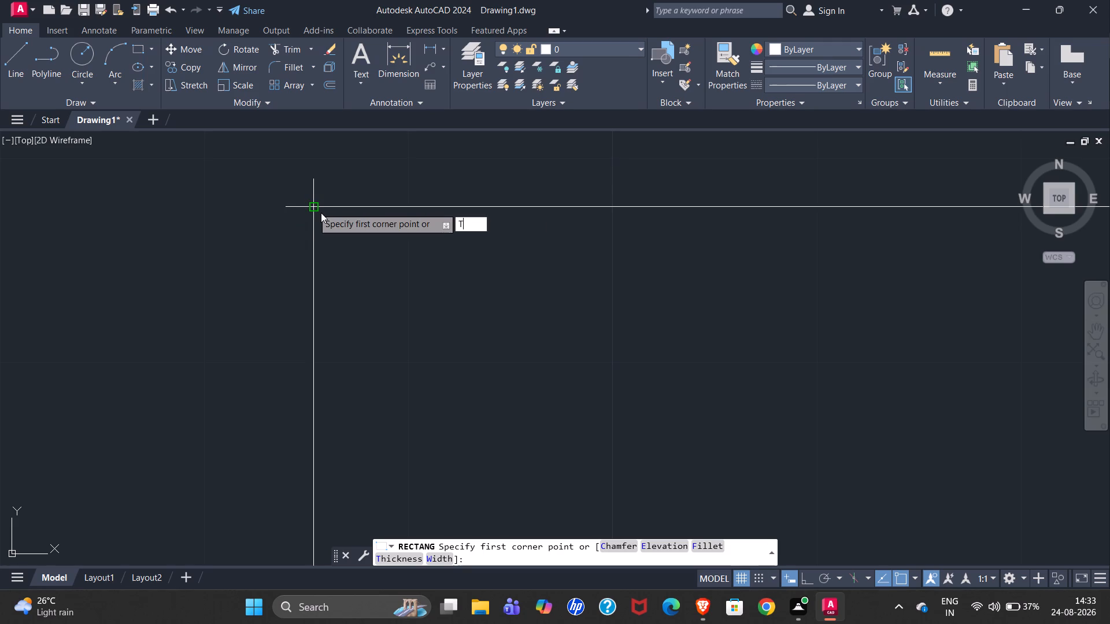
pyautogui.press('k')
pyautogui.press('Return')
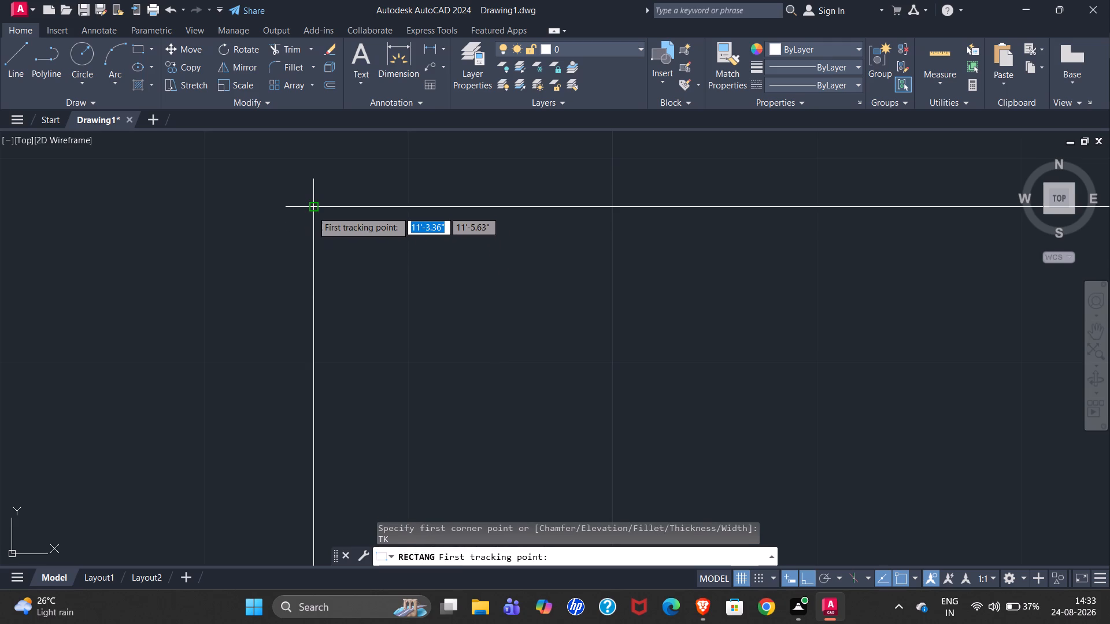
pyautogui.click(312, 211)
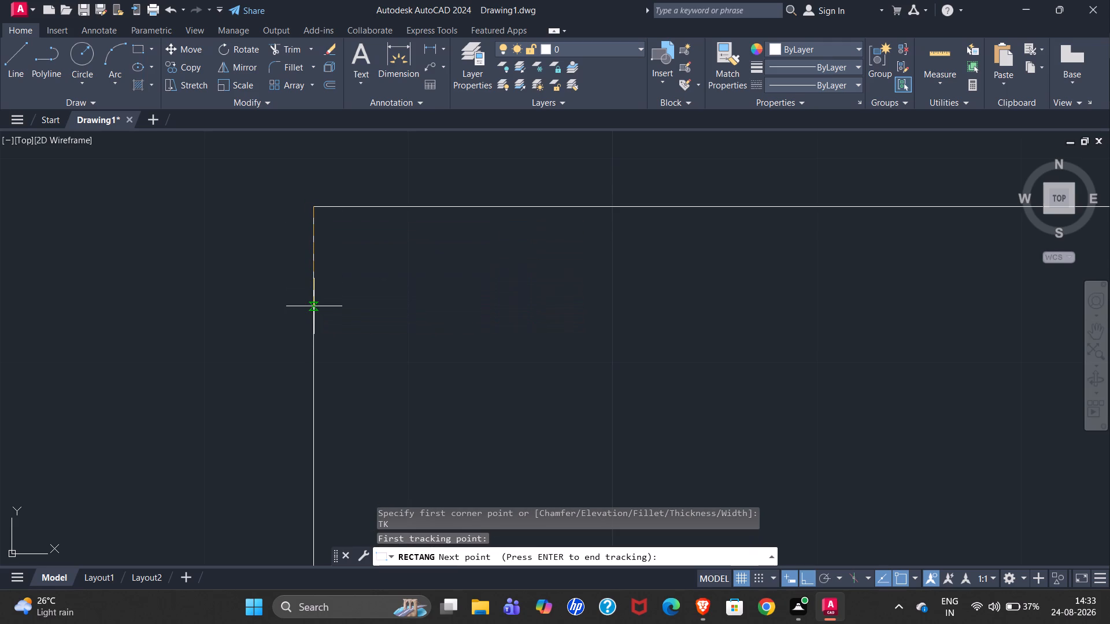
pyautogui.press('3')
pyautogui.hotkey('shift', '"')
pyautogui.press('Return')
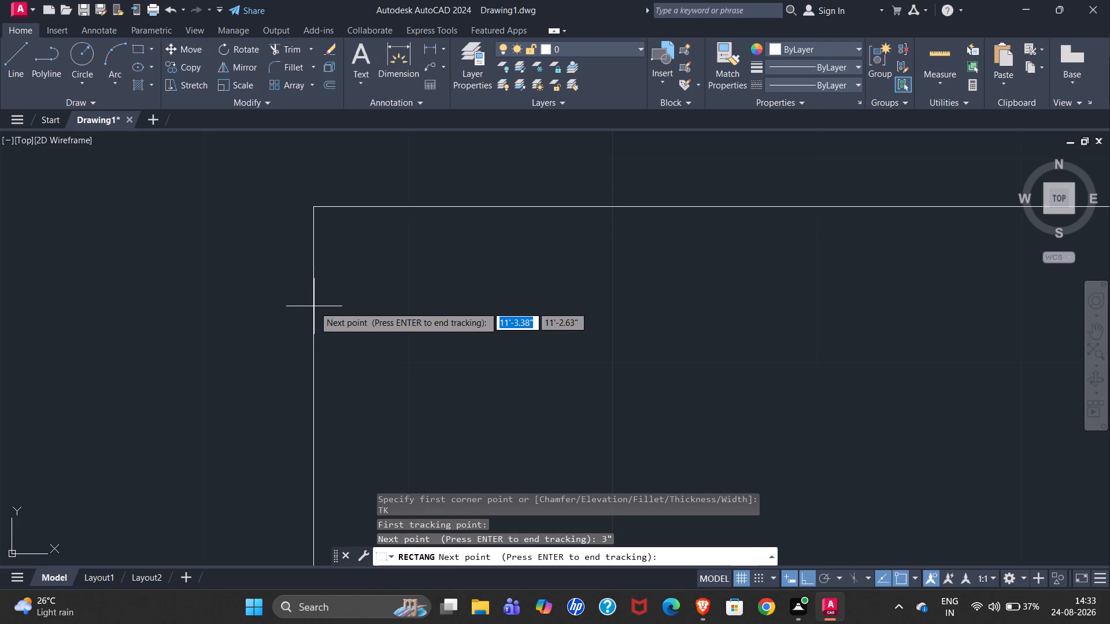
pyautogui.scroll(-2, 267, 153)
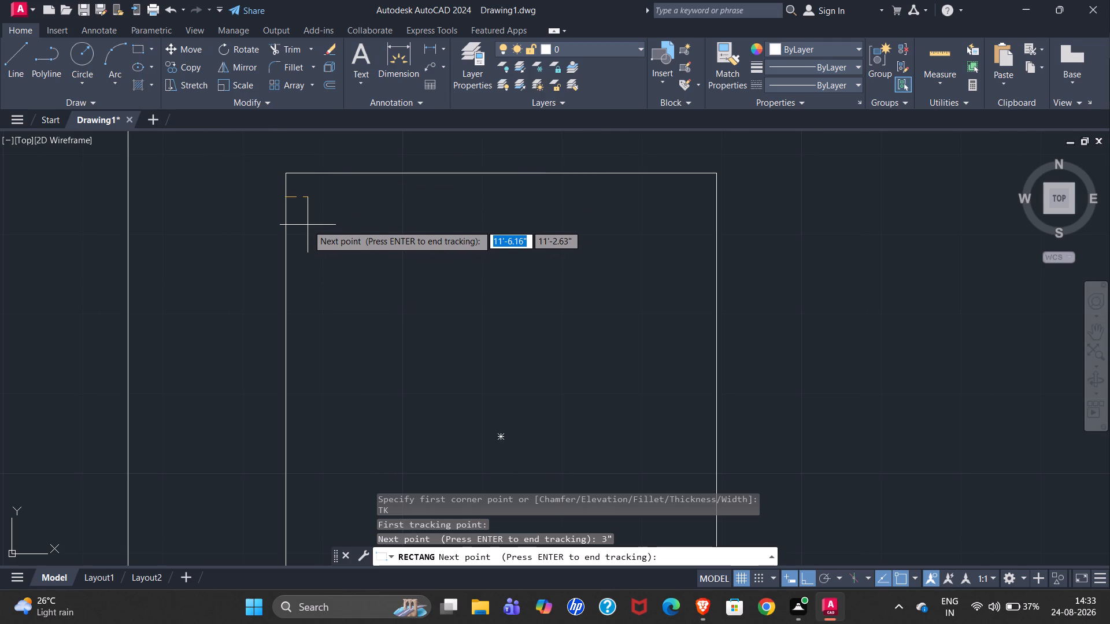
pyautogui.press('2')
pyautogui.hotkey('shift', '"')
pyautogui.press('Return')
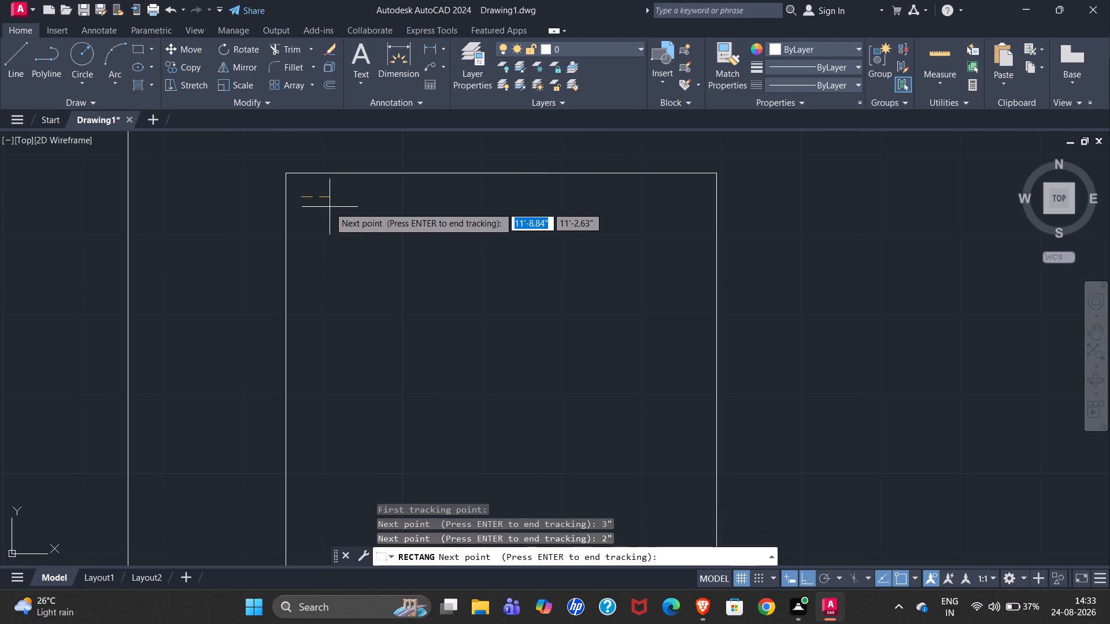
pyautogui.press('Return')
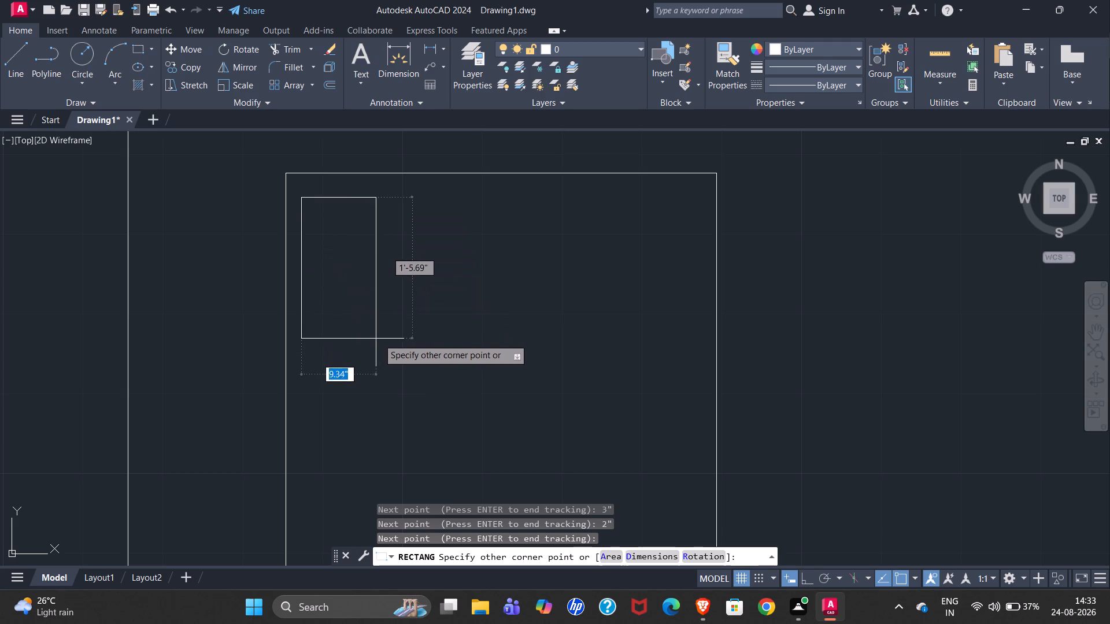
pyautogui.scroll(-1, 390, 337)
pyautogui.scroll(-1, 380, 284)
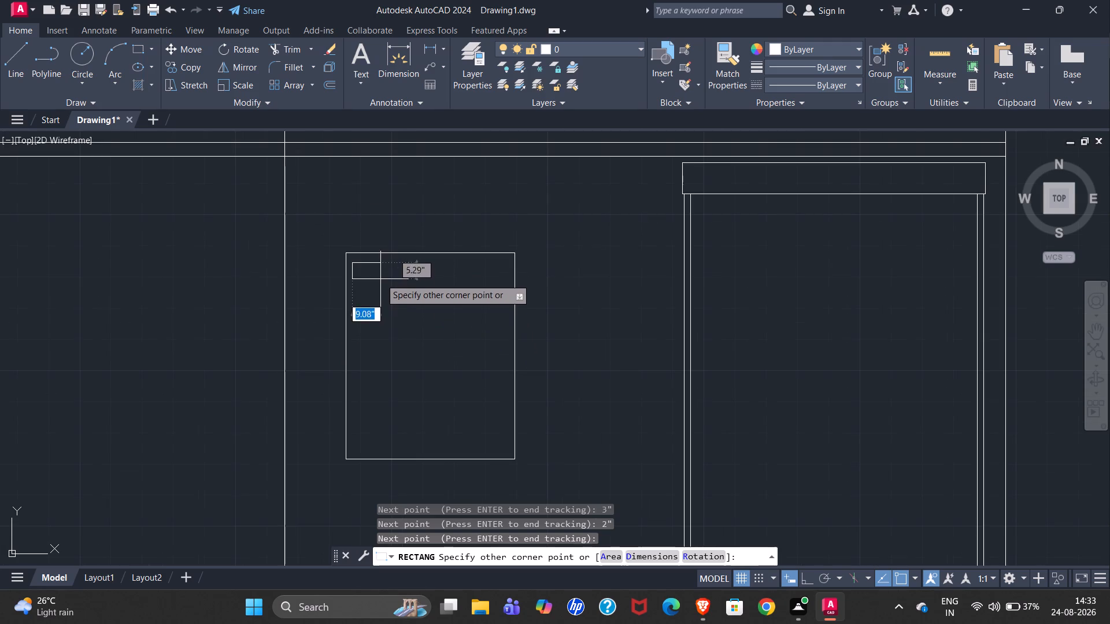
pyautogui.scroll(2, 387, 443)
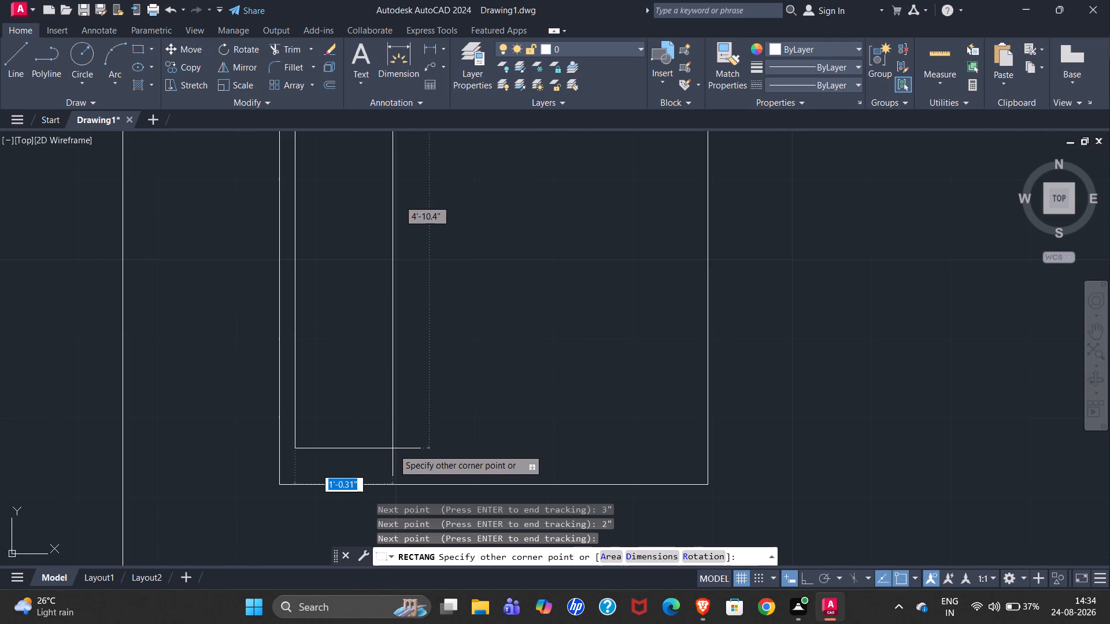
pyautogui.scroll(-1, 394, 458)
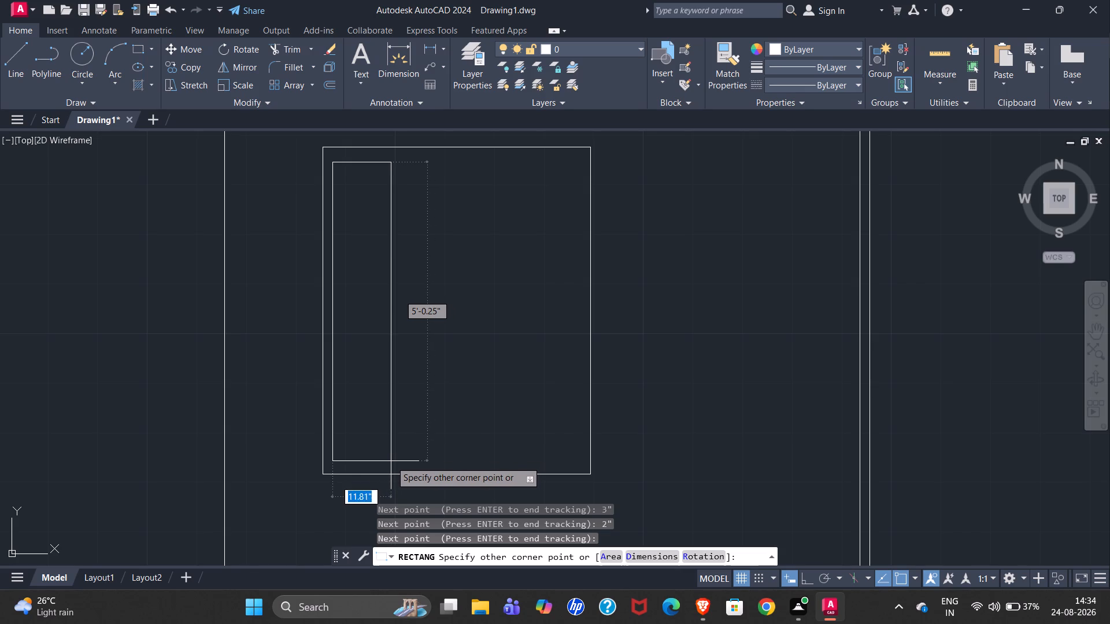
pyautogui.scroll(2, 391, 461)
pyautogui.scroll(-1, 391, 461)
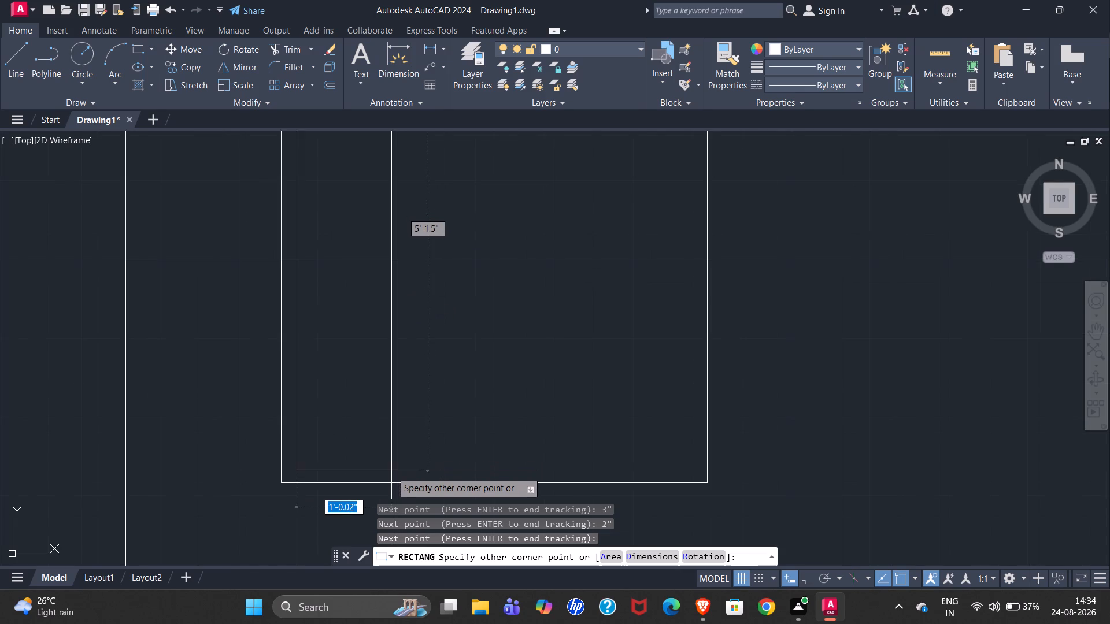
pyautogui.scroll(1, 391, 475)
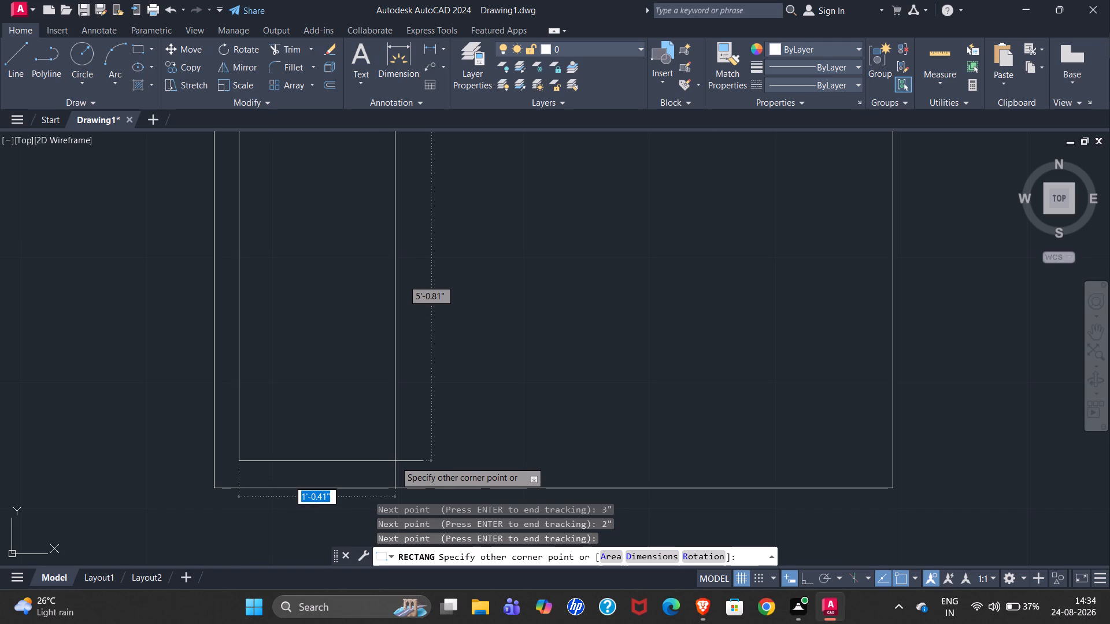
pyautogui.scroll(-2, 395, 461)
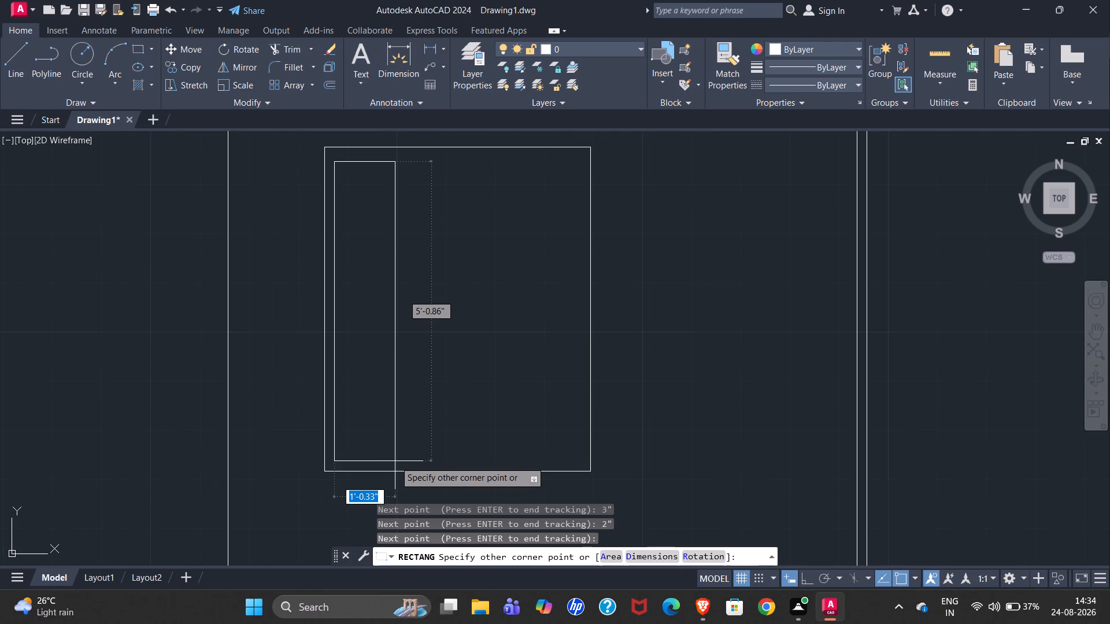
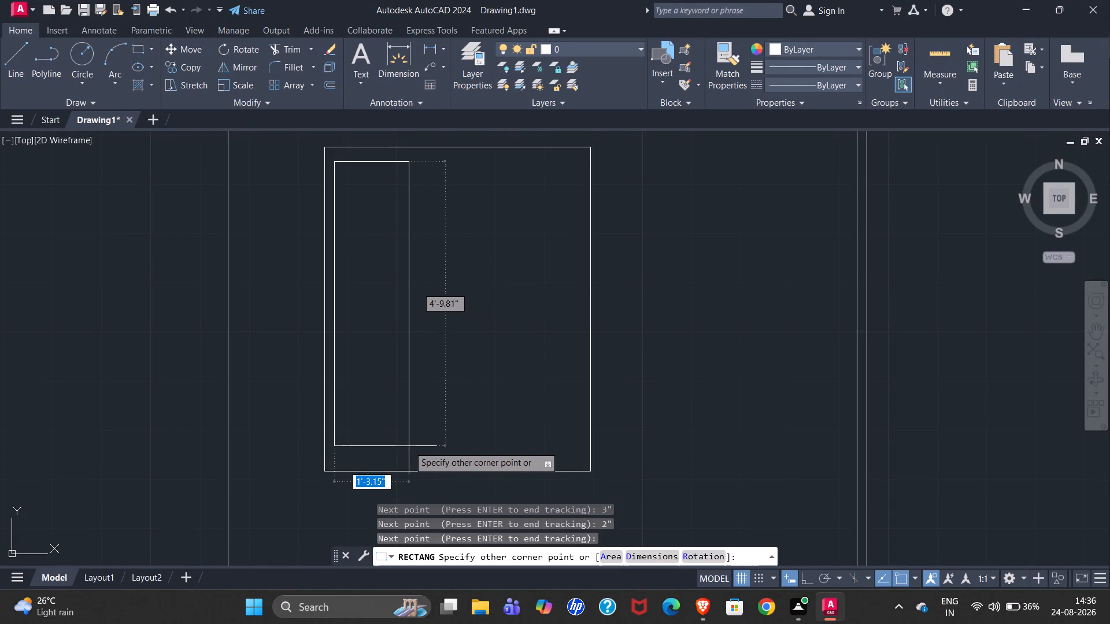
# Finish the first tall pane rectangle with a width of 1'3.5".
pyautogui.write("1'")
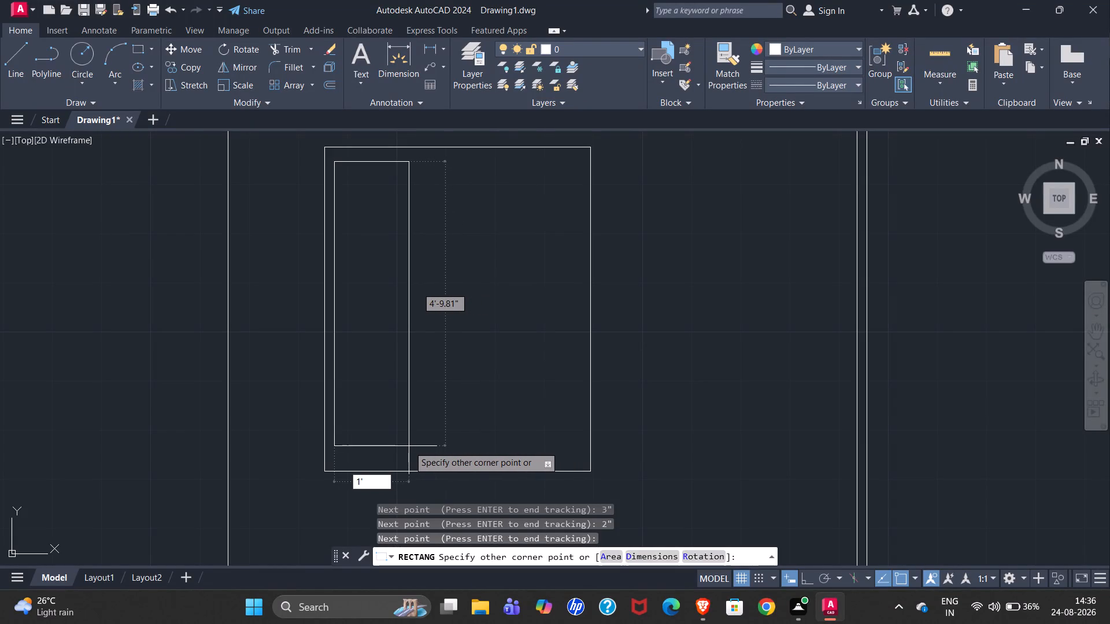
pyautogui.press('3')
pyautogui.write('.5"')
pyautogui.press('Return')
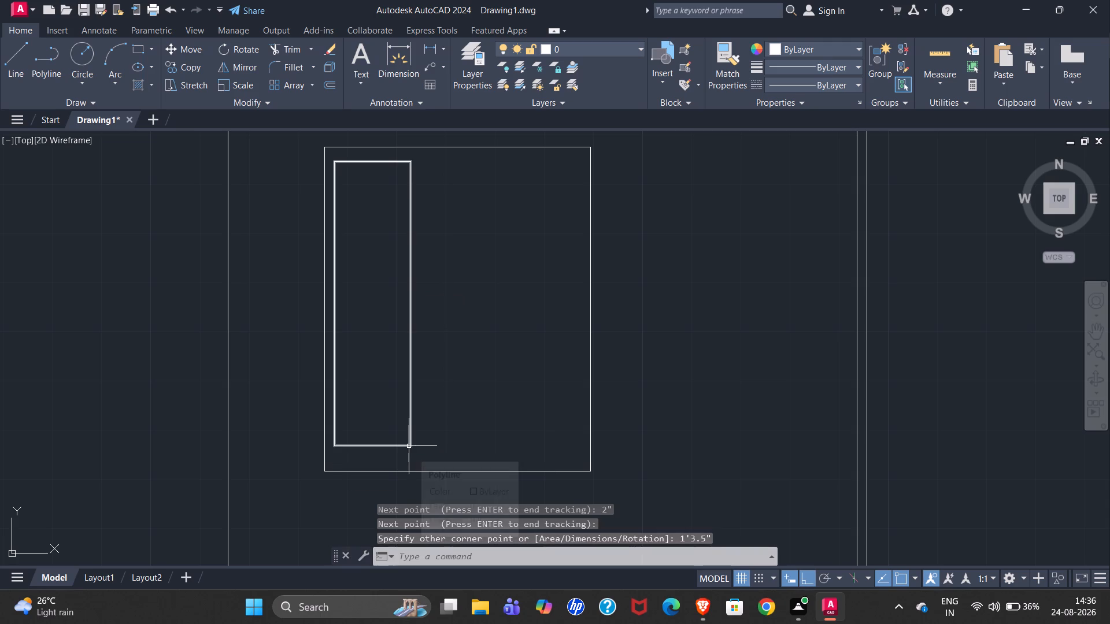
# Stretch both lower corners of the first pane downward so its side edges are 5' long.
pyautogui.click(409, 304)
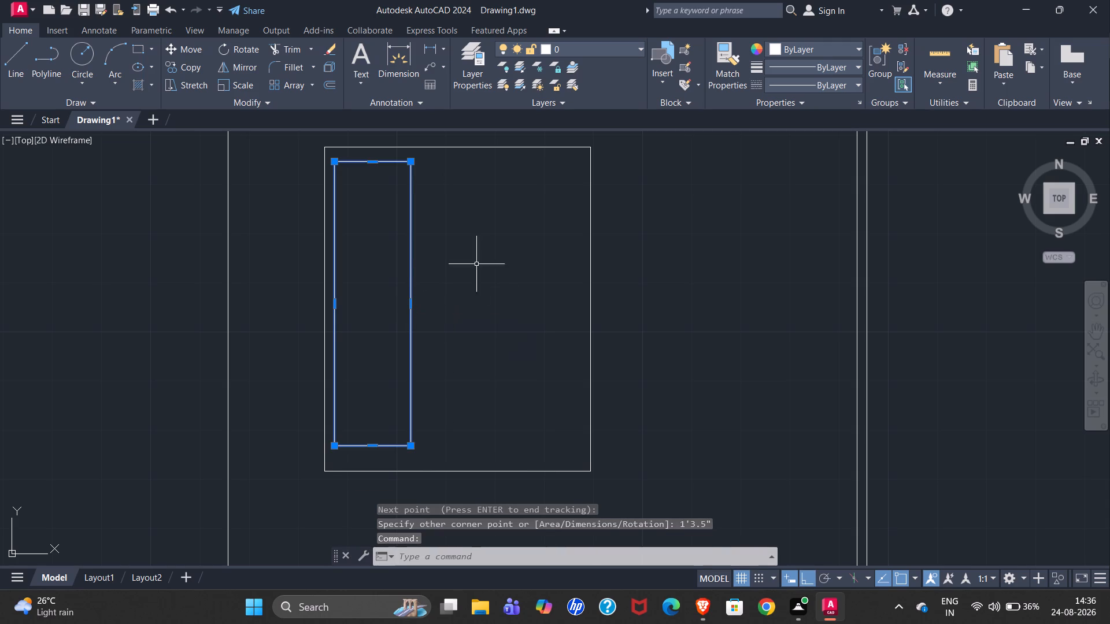
pyautogui.click(411, 447)
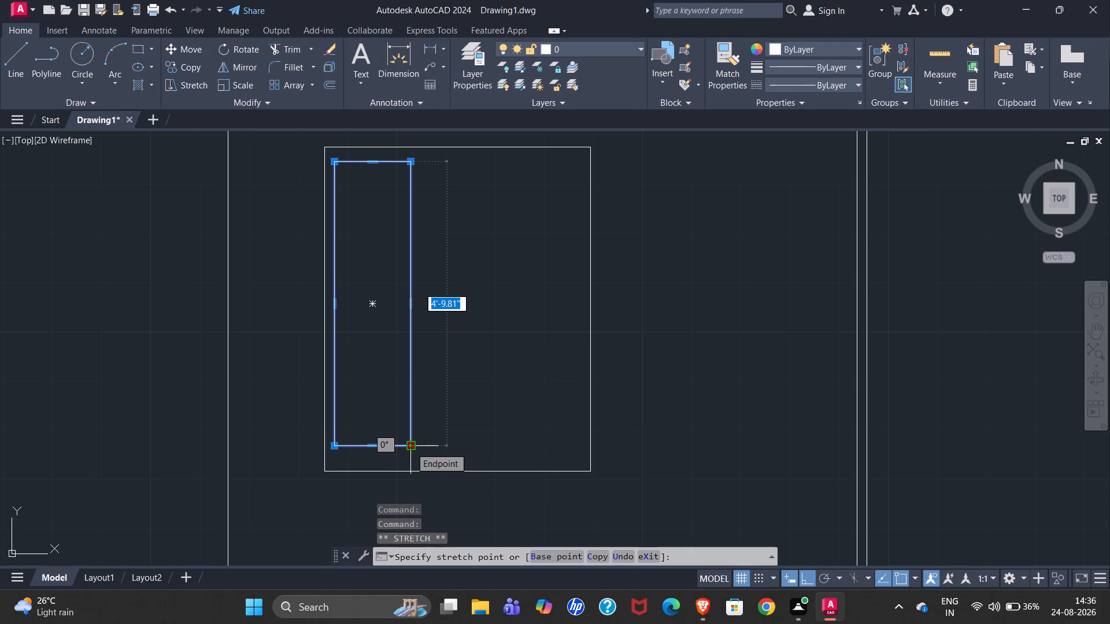
pyautogui.write("5'")
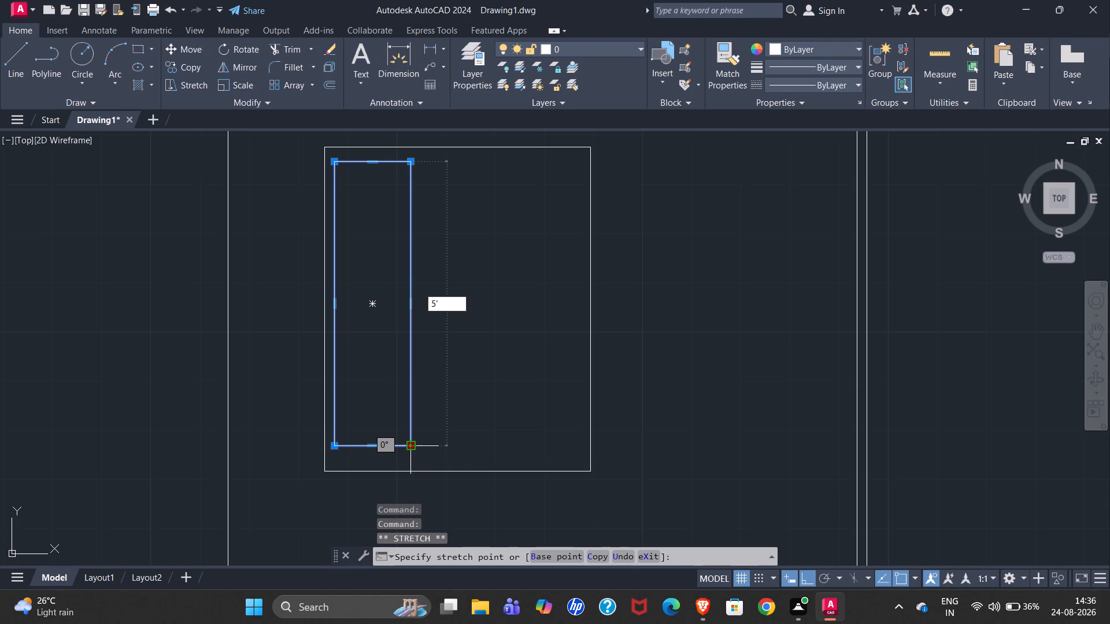
pyautogui.press('Return')
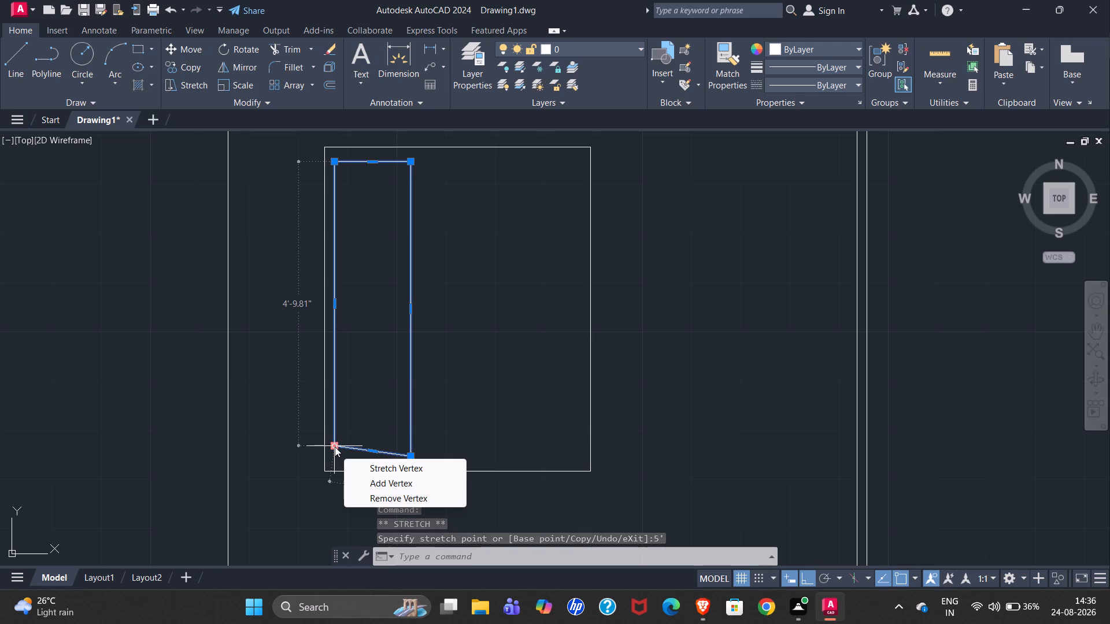
pyautogui.click(335, 447)
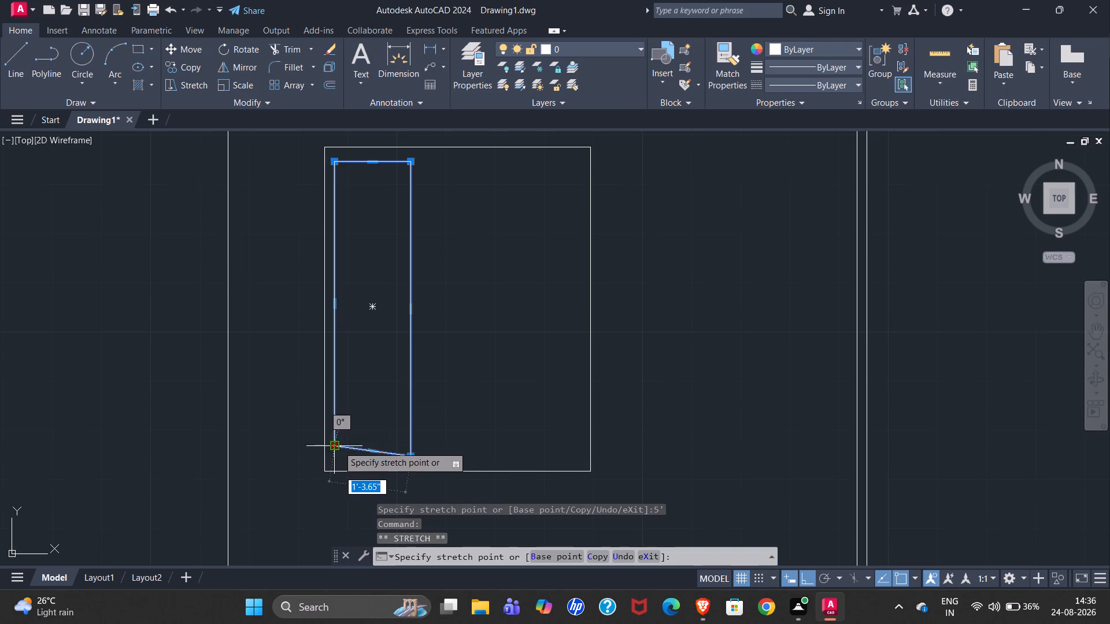
pyautogui.press('Escape')
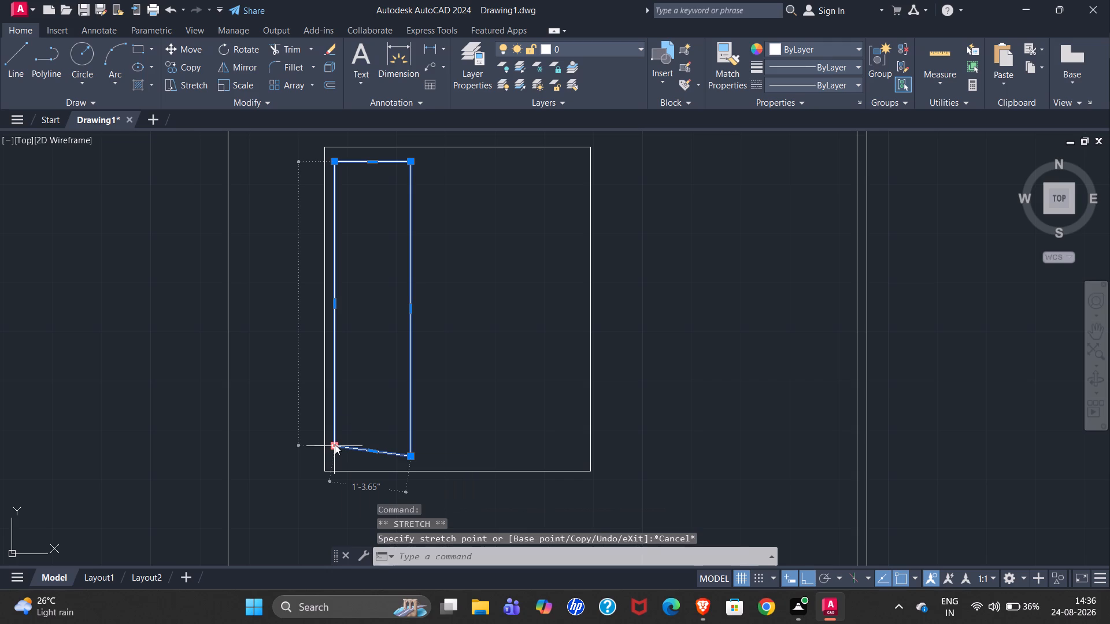
pyautogui.press('Tab')
pyautogui.press('Tab')
pyautogui.click(335, 444)
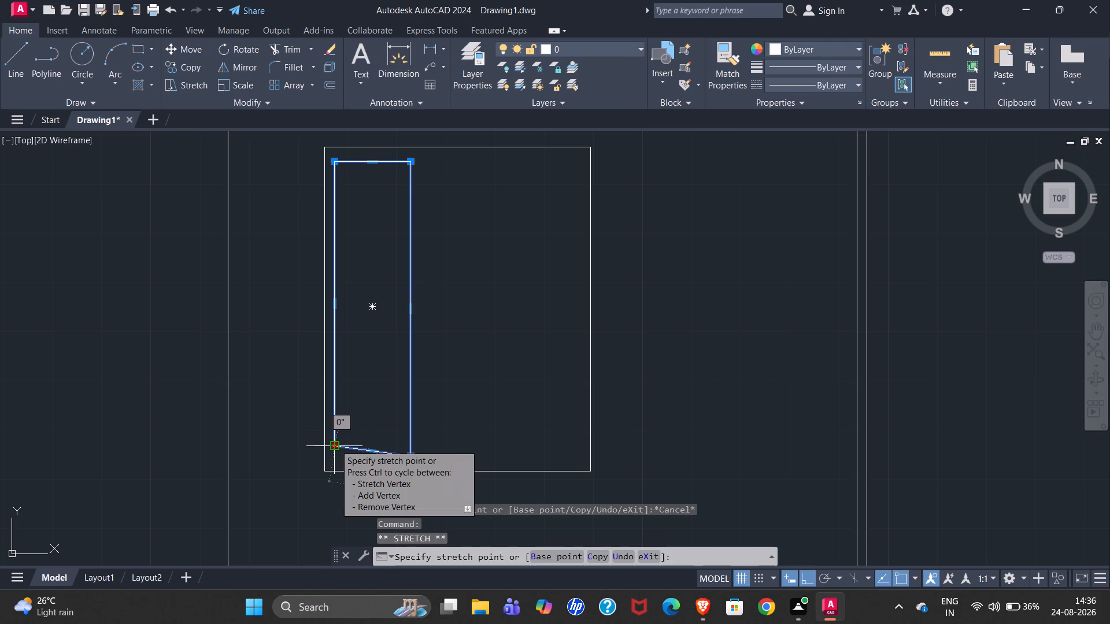
pyautogui.press('Tab')
pyautogui.press('Tab')
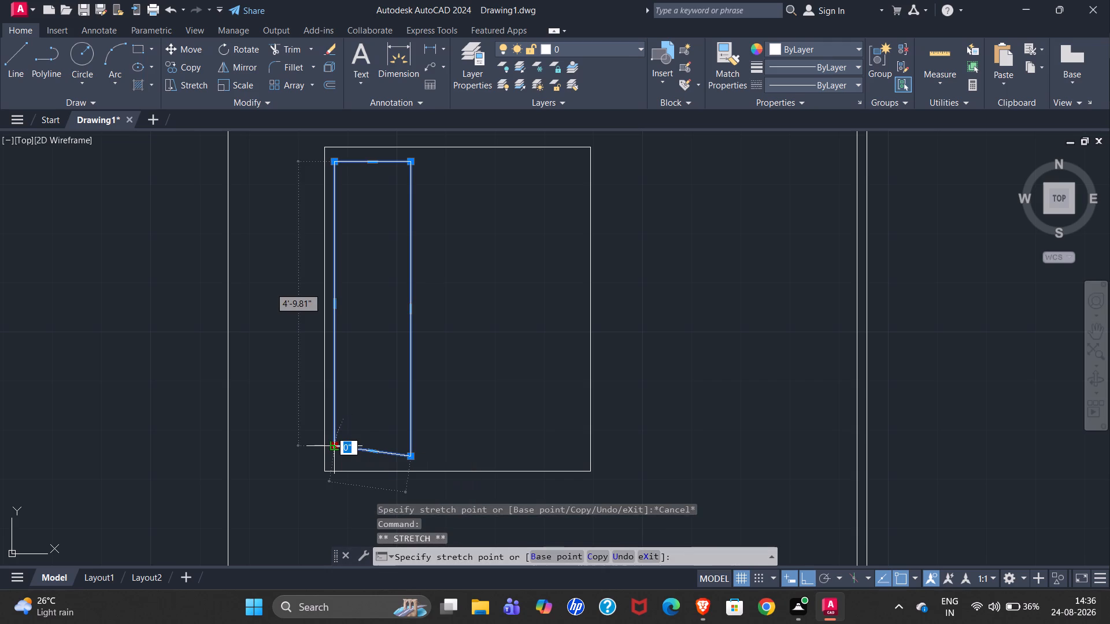
pyautogui.press('Tab')
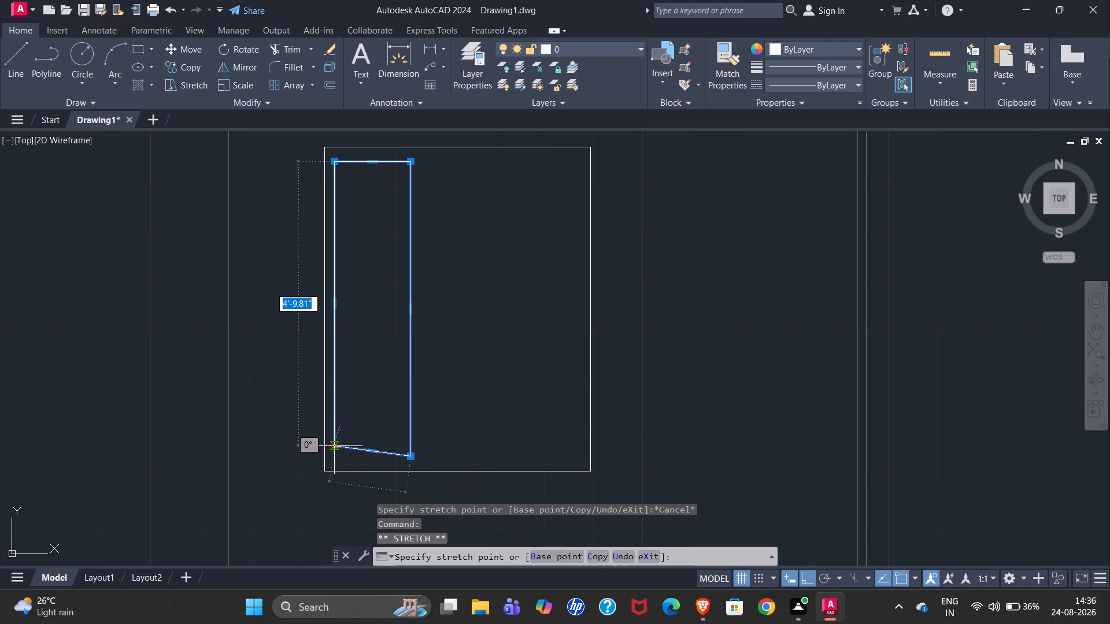
pyautogui.write("5'")
pyautogui.press('Return')
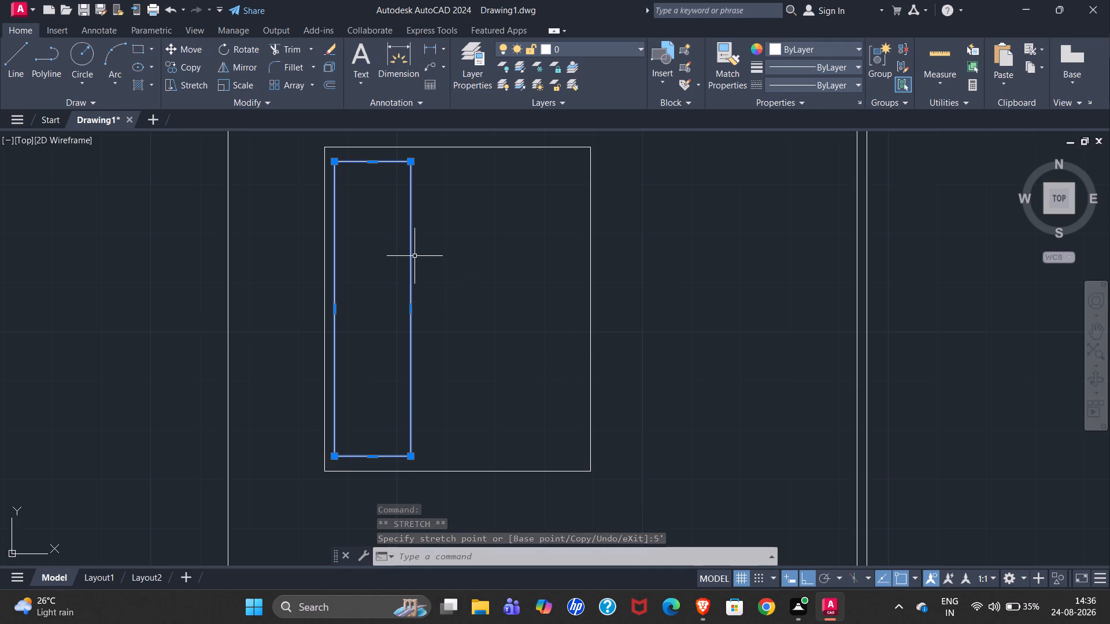
# Copy the first pane twice horizontally across the window frame, at offsets of about 1'6" and 2'11", for the middle and third panes.
pyautogui.press('c')
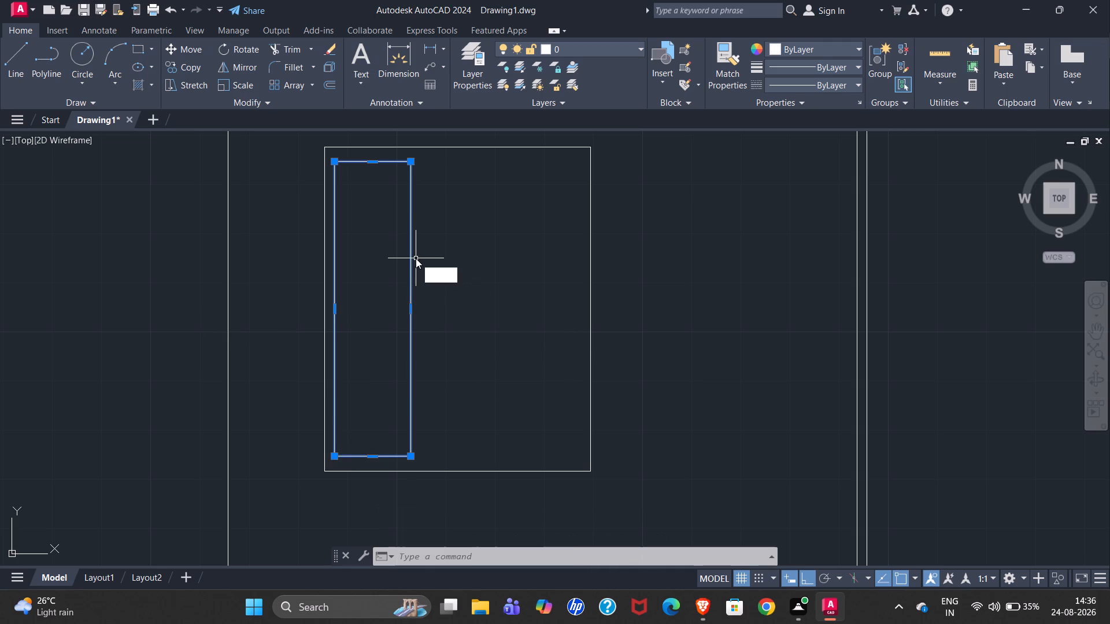
pyautogui.press('o')
pyautogui.press('Return')
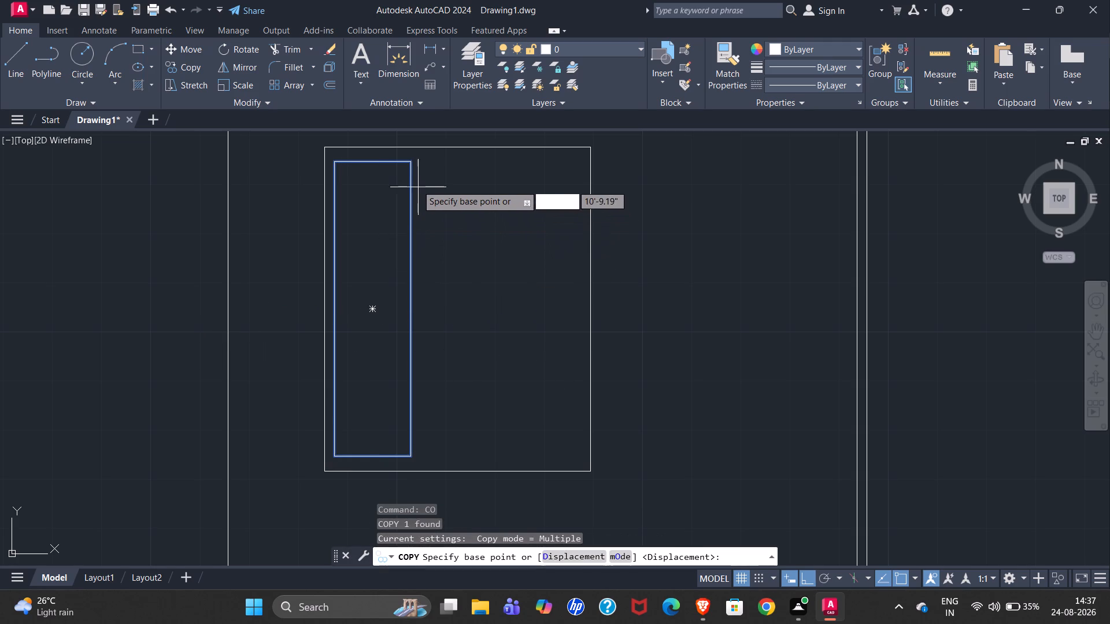
pyautogui.scroll(4, 408, 170)
pyautogui.scroll(-3, 383, 203)
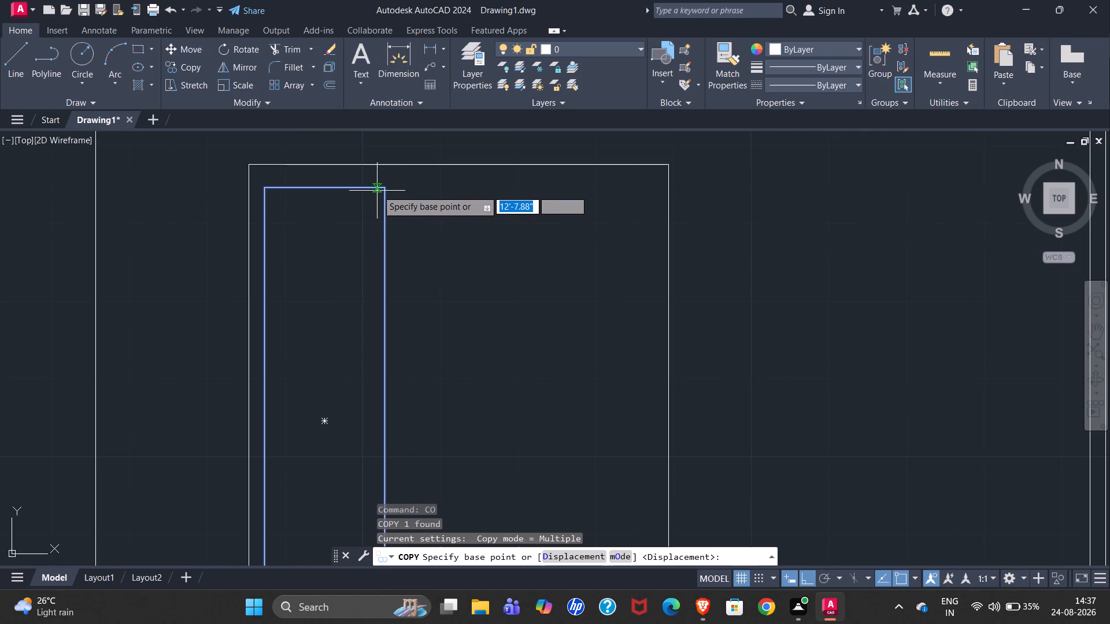
pyautogui.click(382, 185)
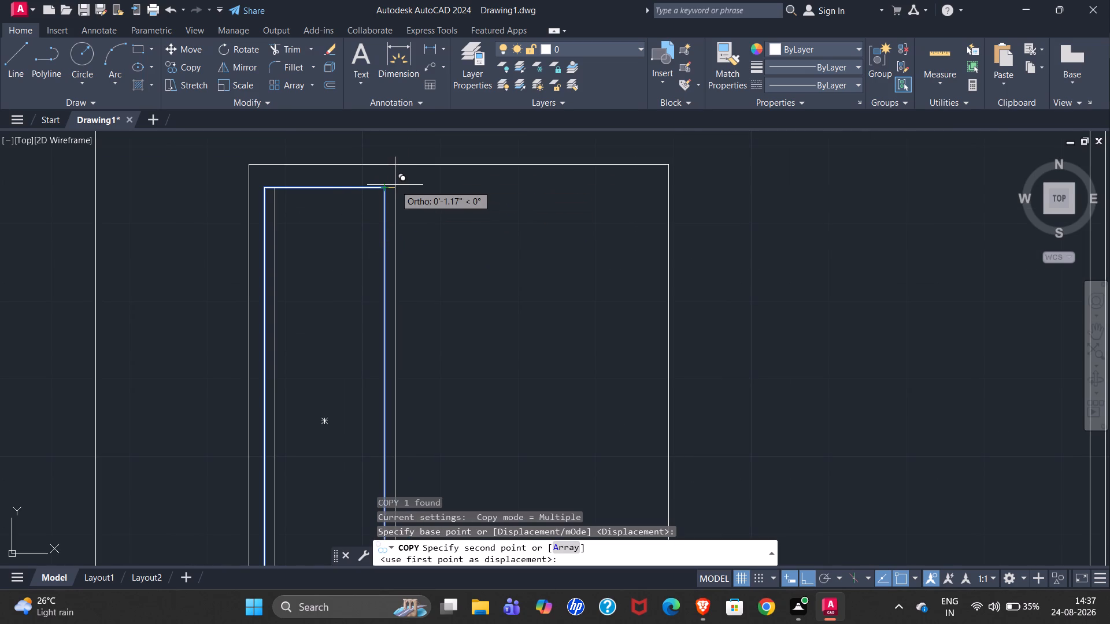
pyautogui.click(524, 188)
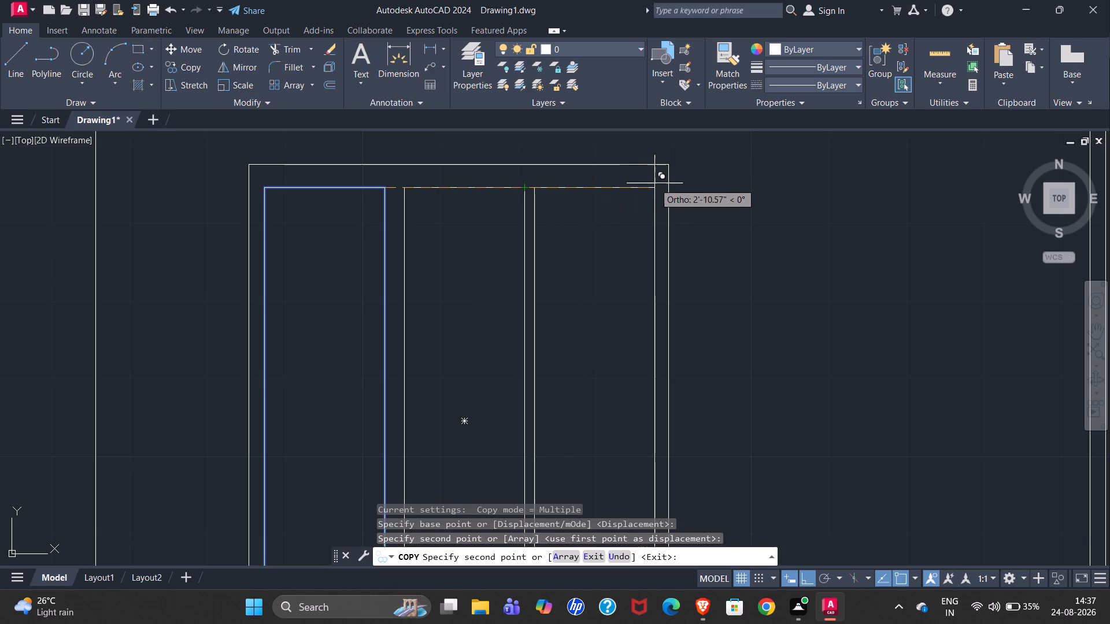
pyautogui.click(656, 183)
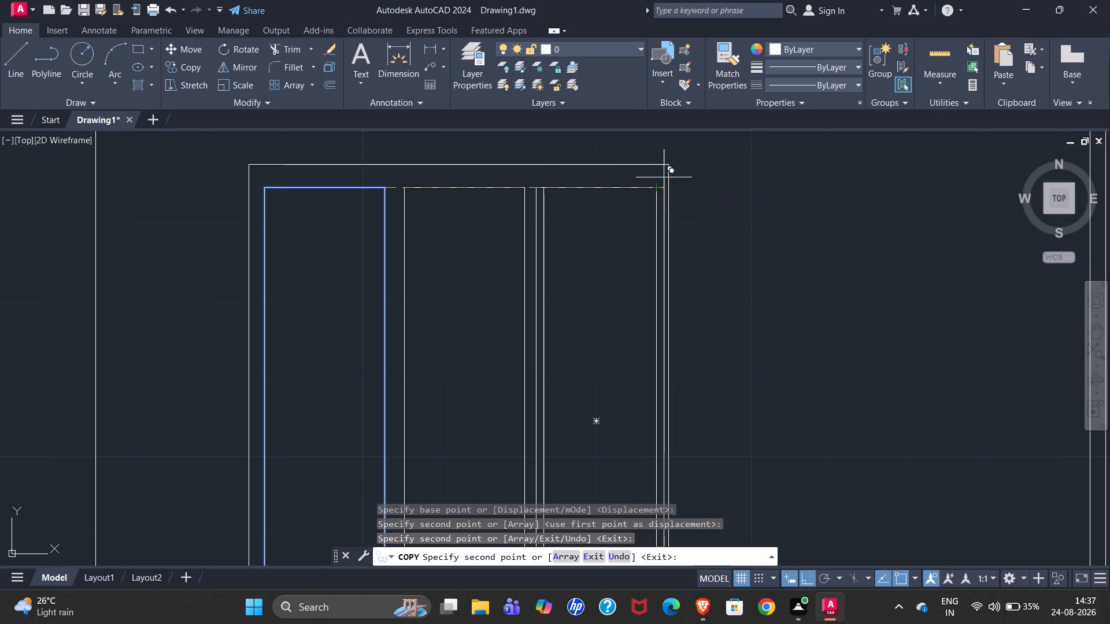
pyautogui.press('Escape')
# Measure the gap between the upper corners of the first and middle panes with a temporary line.
pyautogui.scroll(-2, 774, 159)
pyautogui.scroll(2, 708, 184)
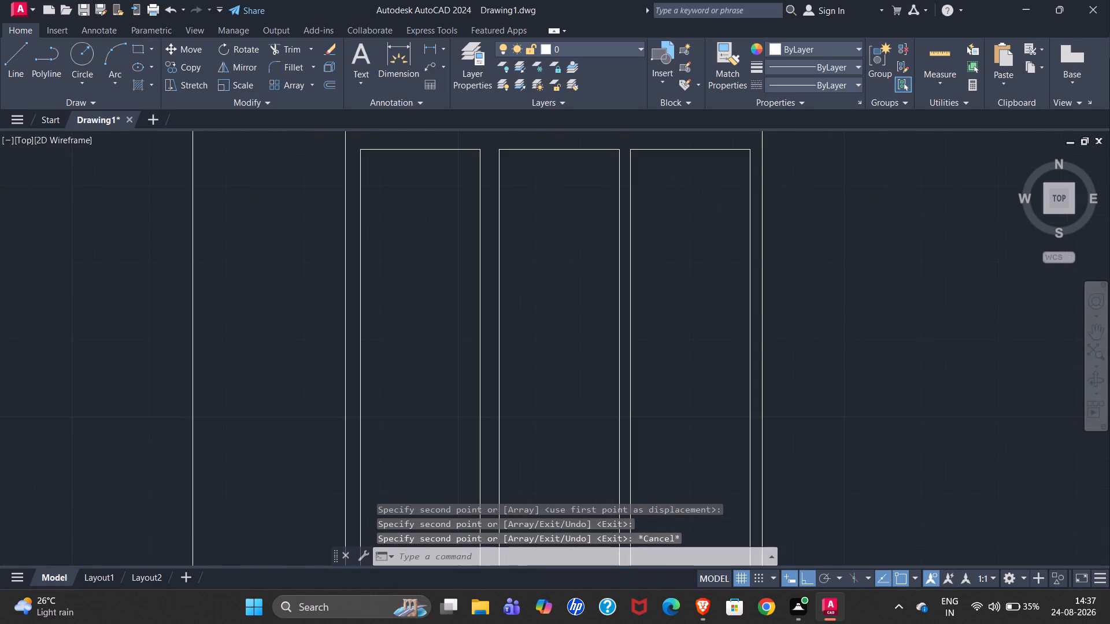
pyautogui.scroll(1, 708, 184)
pyautogui.scroll(-2, 505, 270)
pyautogui.scroll(2, 484, 229)
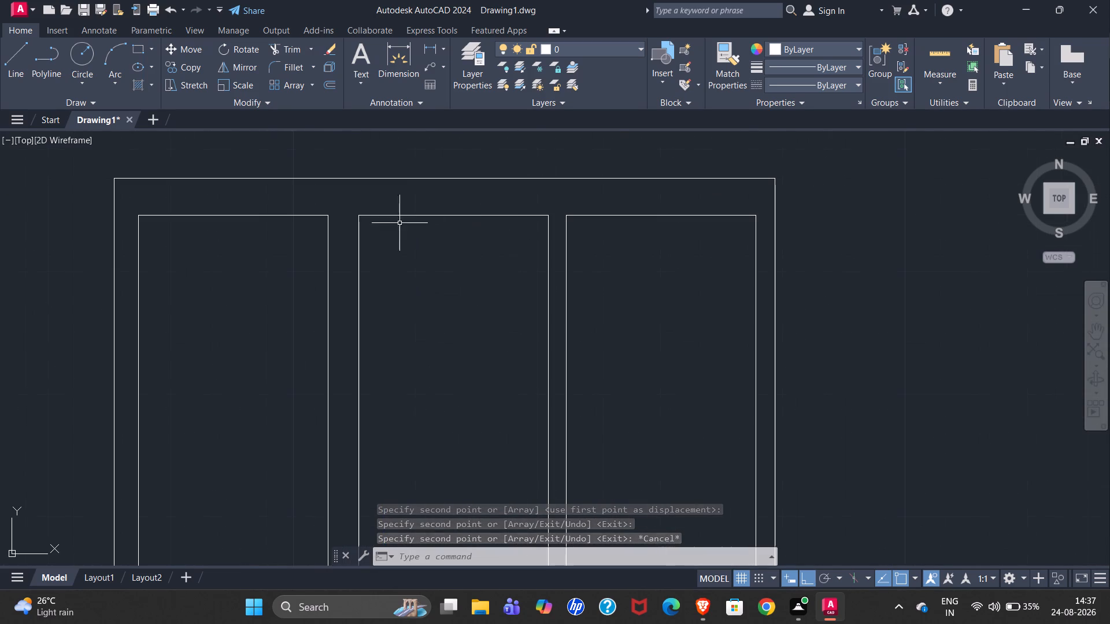
pyautogui.click(18, 75)
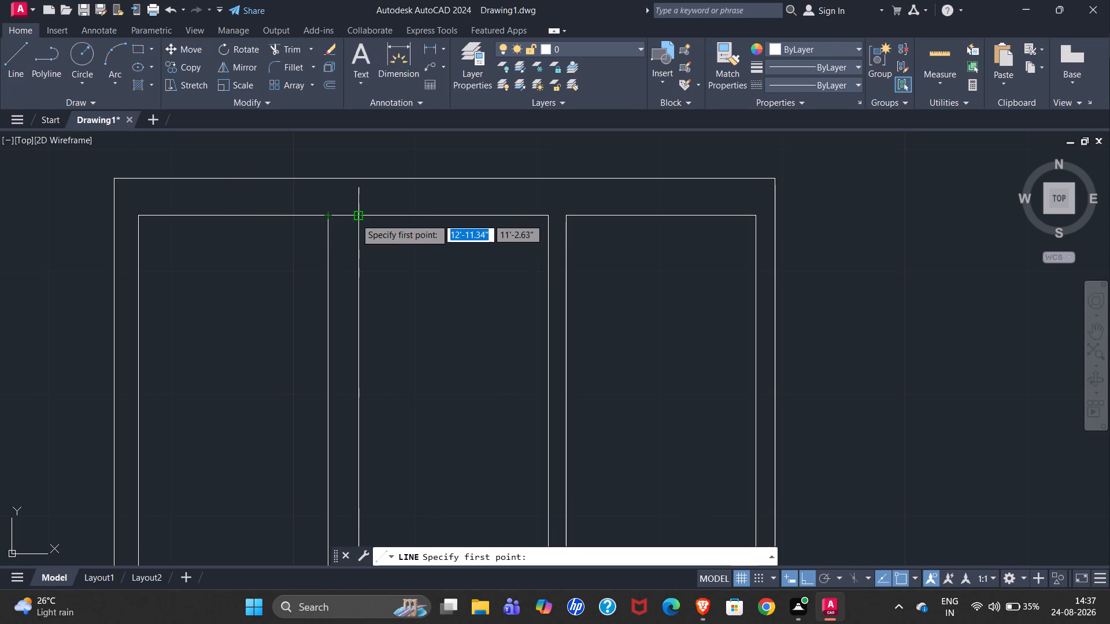
pyautogui.scroll(3, 319, 217)
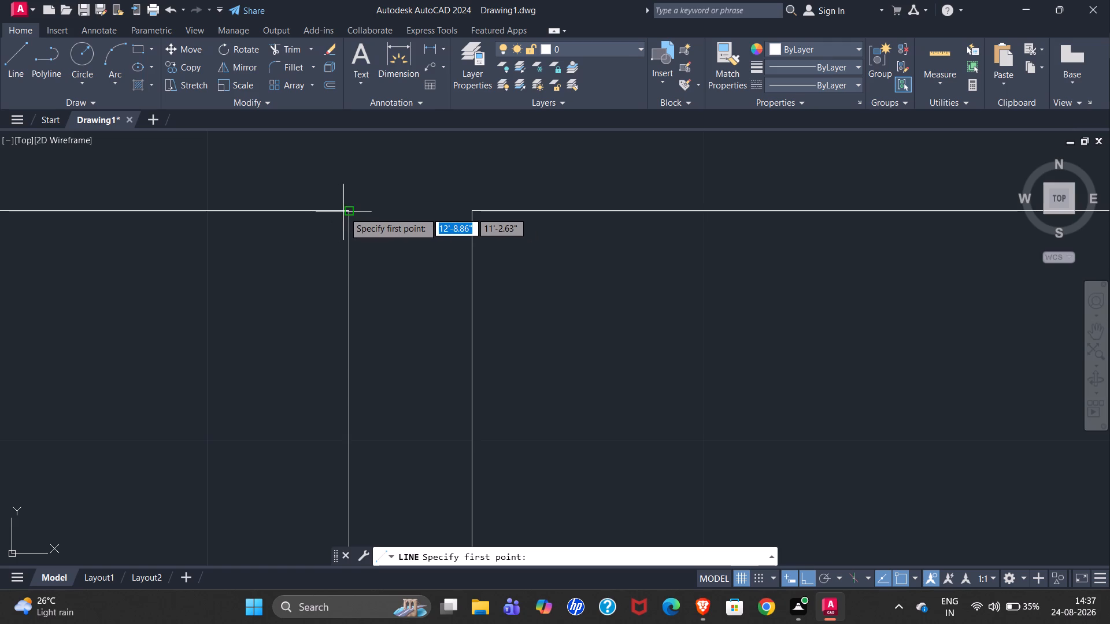
pyautogui.click(346, 212)
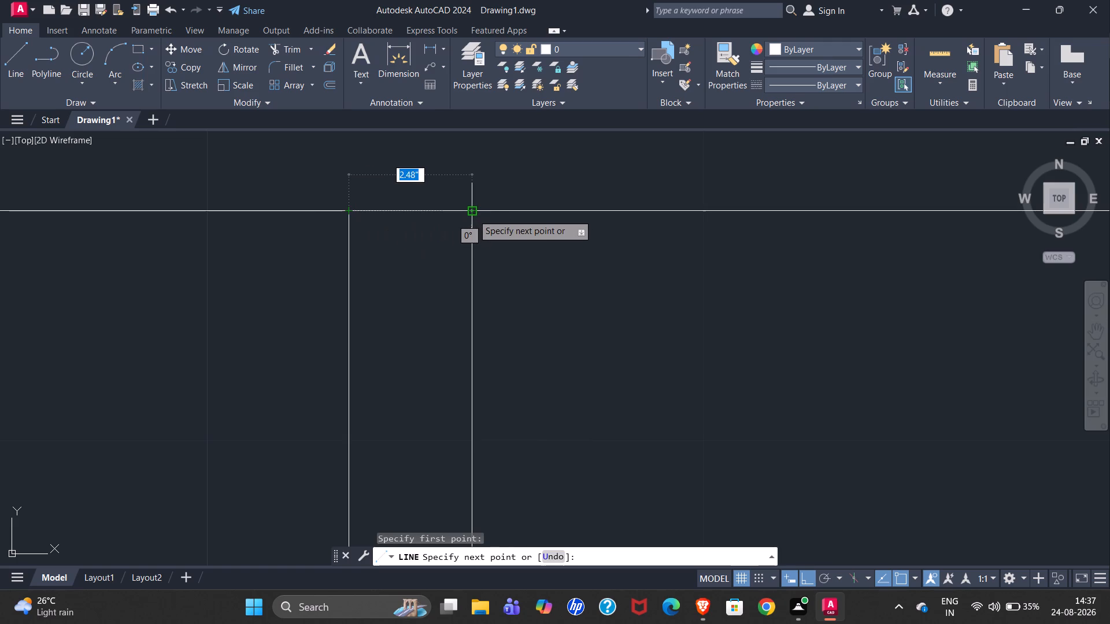
pyautogui.press('Escape')
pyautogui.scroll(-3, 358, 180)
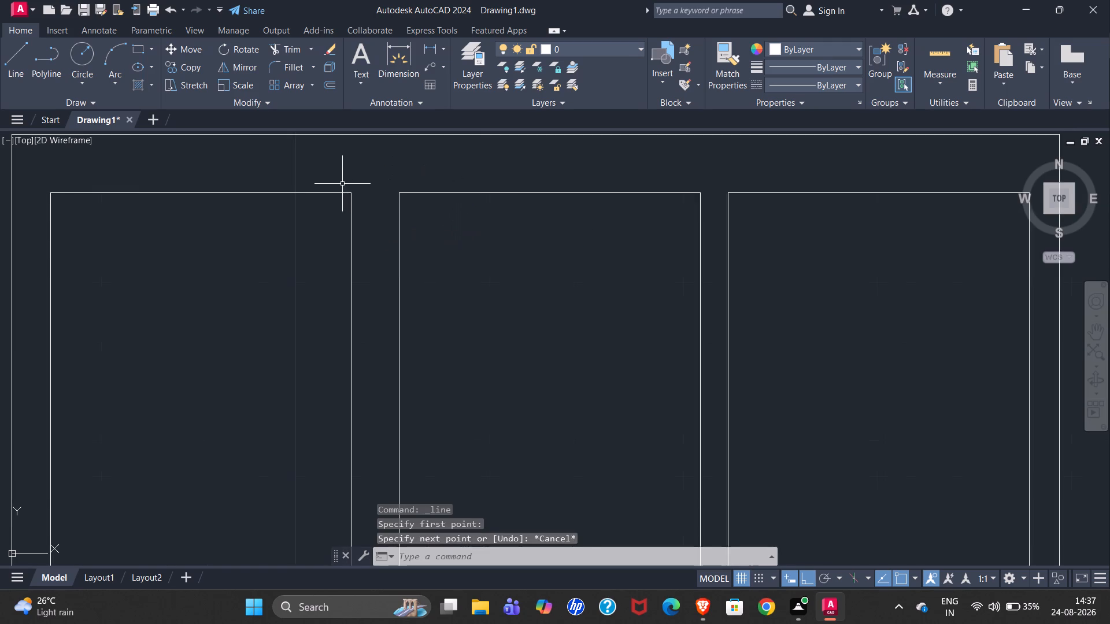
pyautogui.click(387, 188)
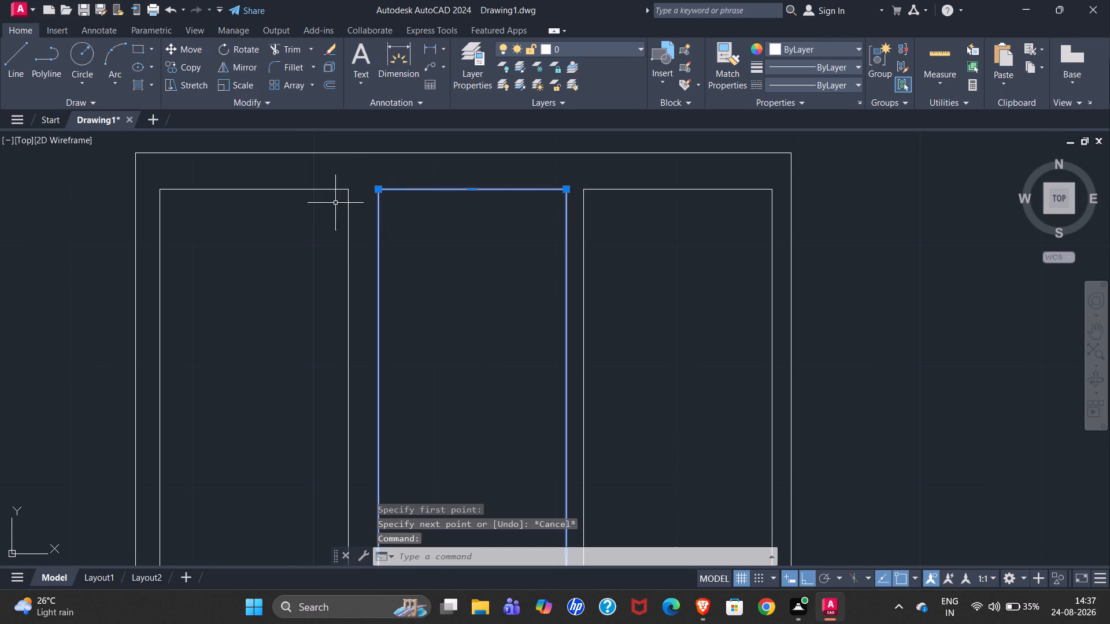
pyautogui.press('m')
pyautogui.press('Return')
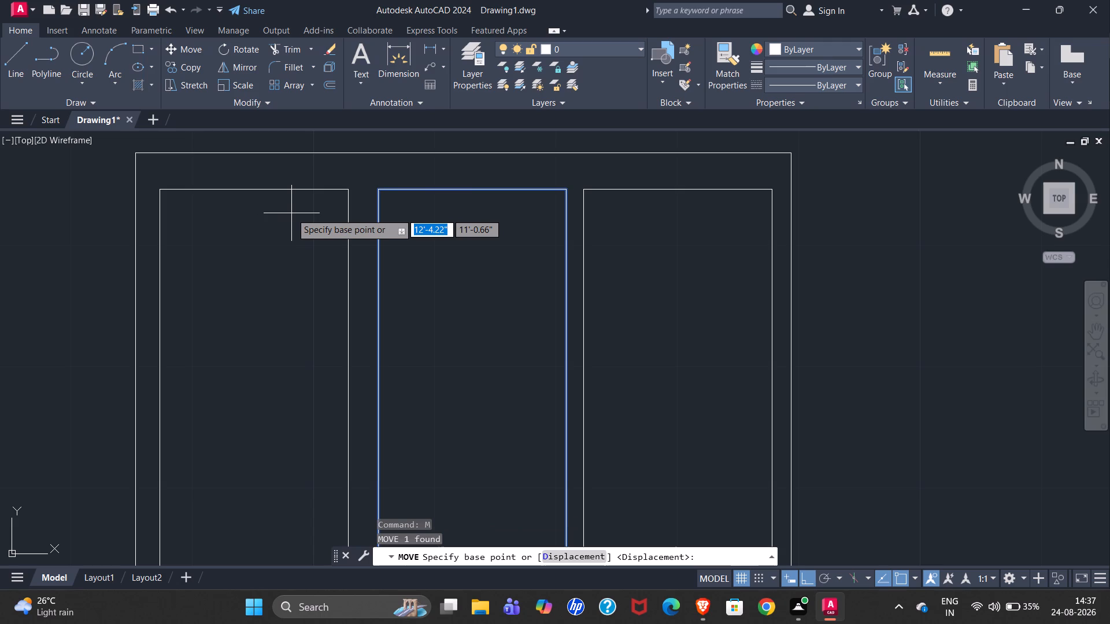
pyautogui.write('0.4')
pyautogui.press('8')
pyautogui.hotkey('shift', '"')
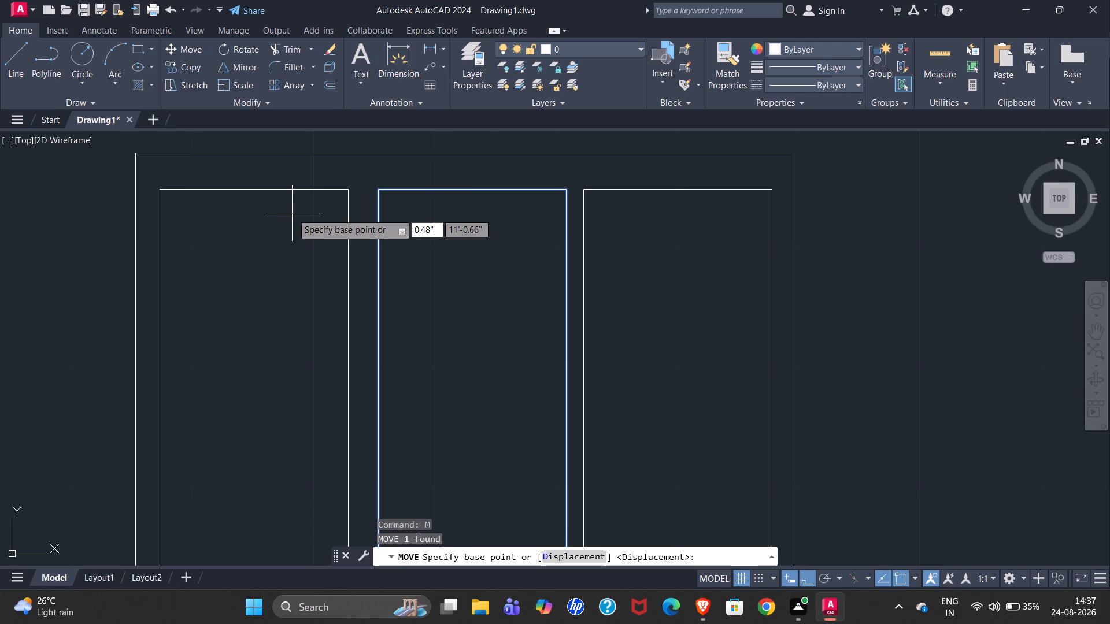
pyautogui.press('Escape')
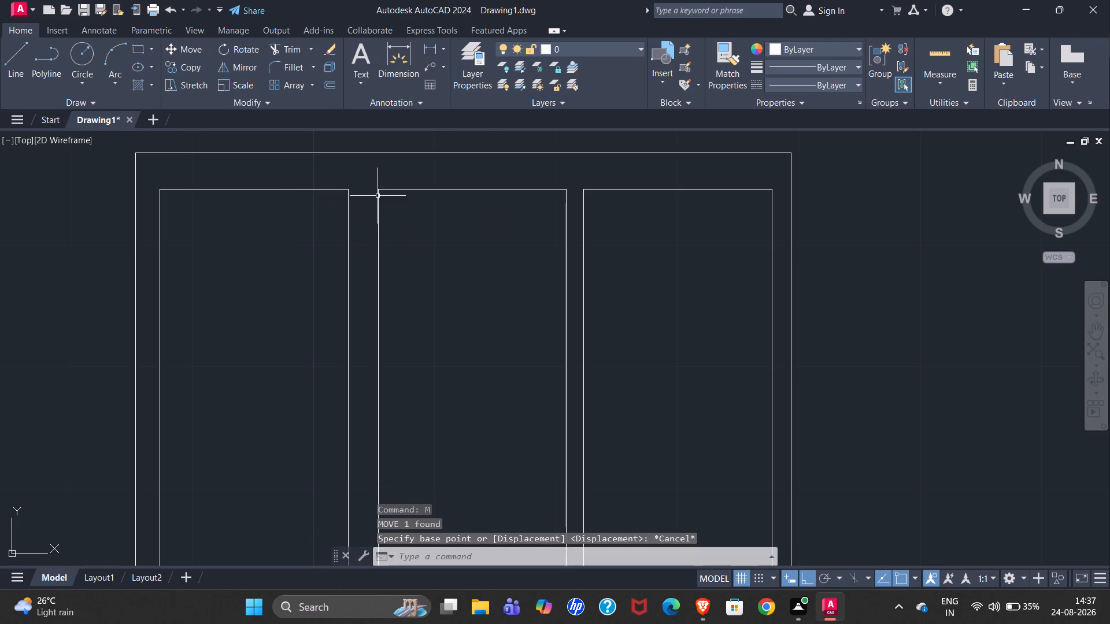
# Move the middle pane 0.48" horizontally towards the first pane, using its upper-left corner as the base point.
pyautogui.click(378, 196)
pyautogui.press('m')
pyautogui.press('Return')
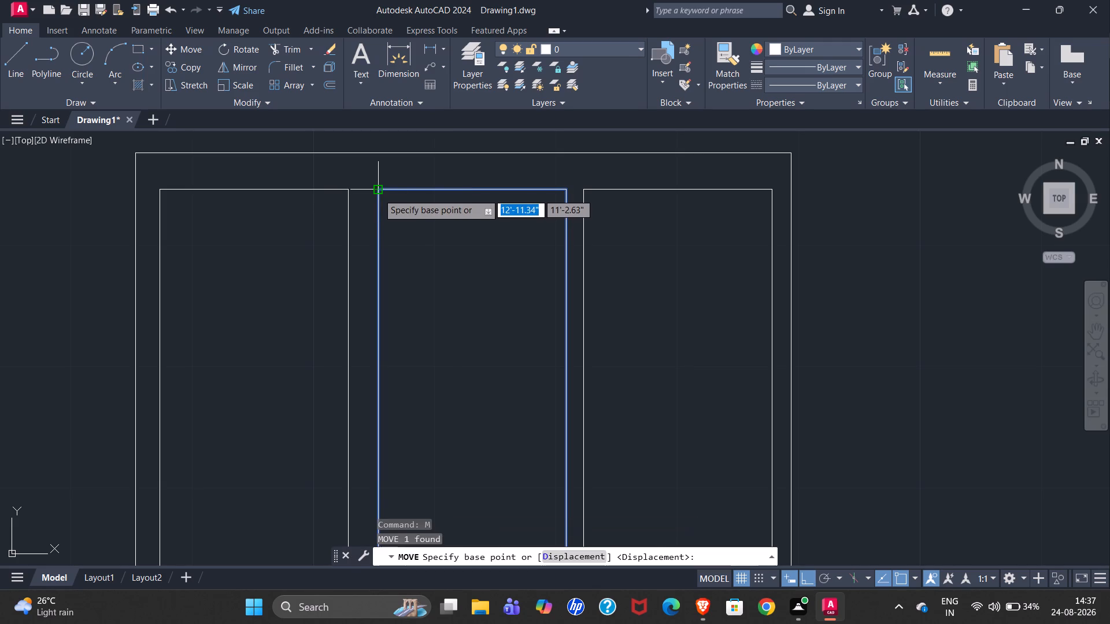
pyautogui.click(378, 190)
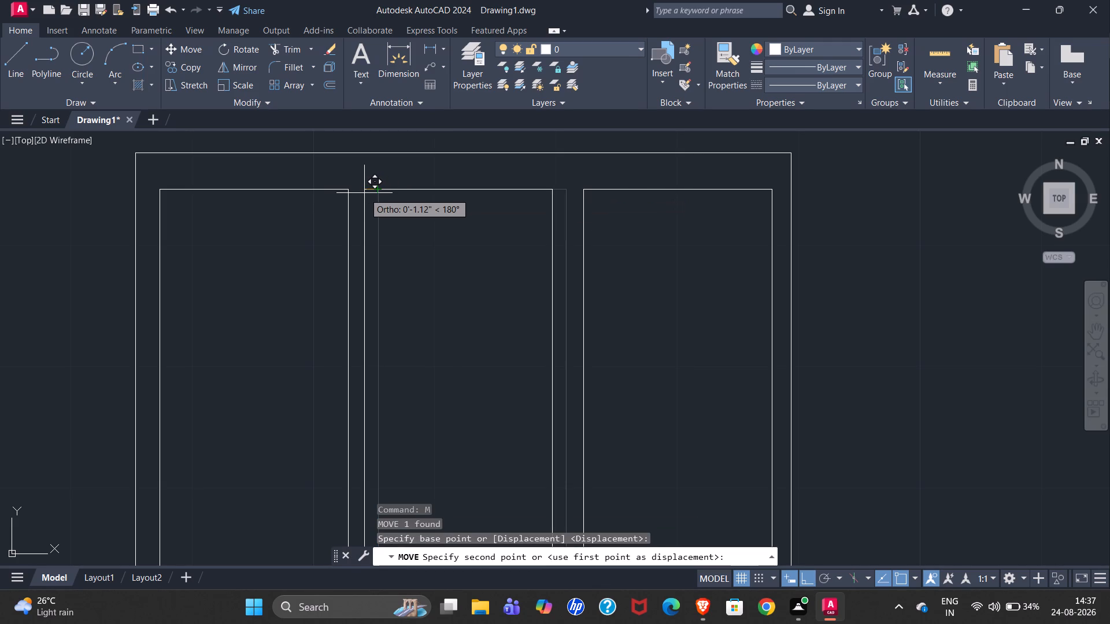
pyautogui.write('0.4')
pyautogui.press('8')
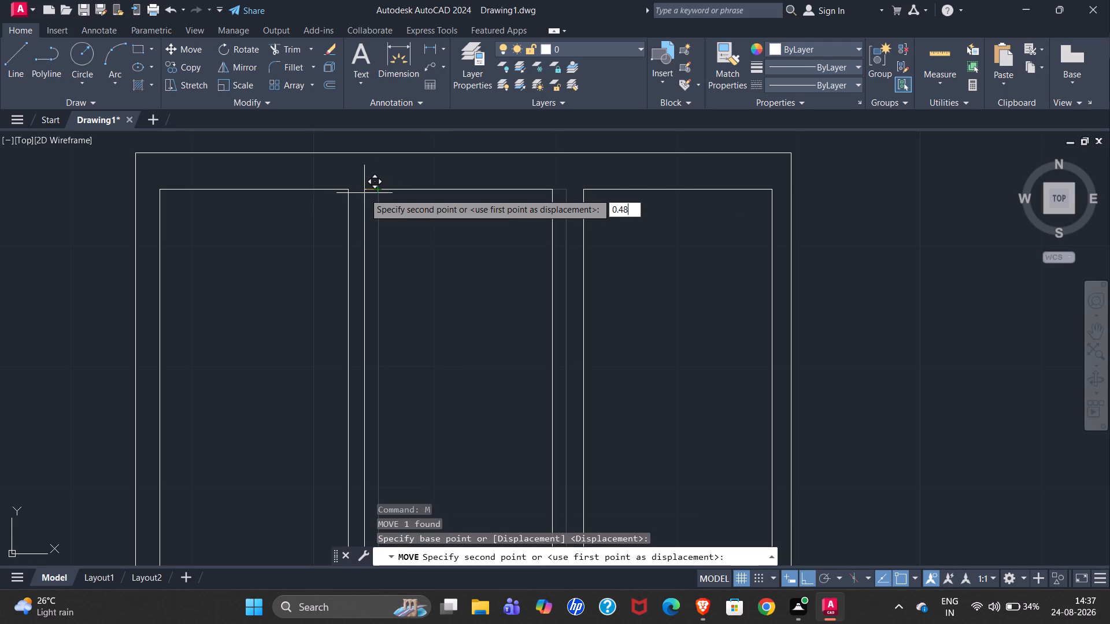
pyautogui.hotkey('shift', '"')
pyautogui.press('Return')
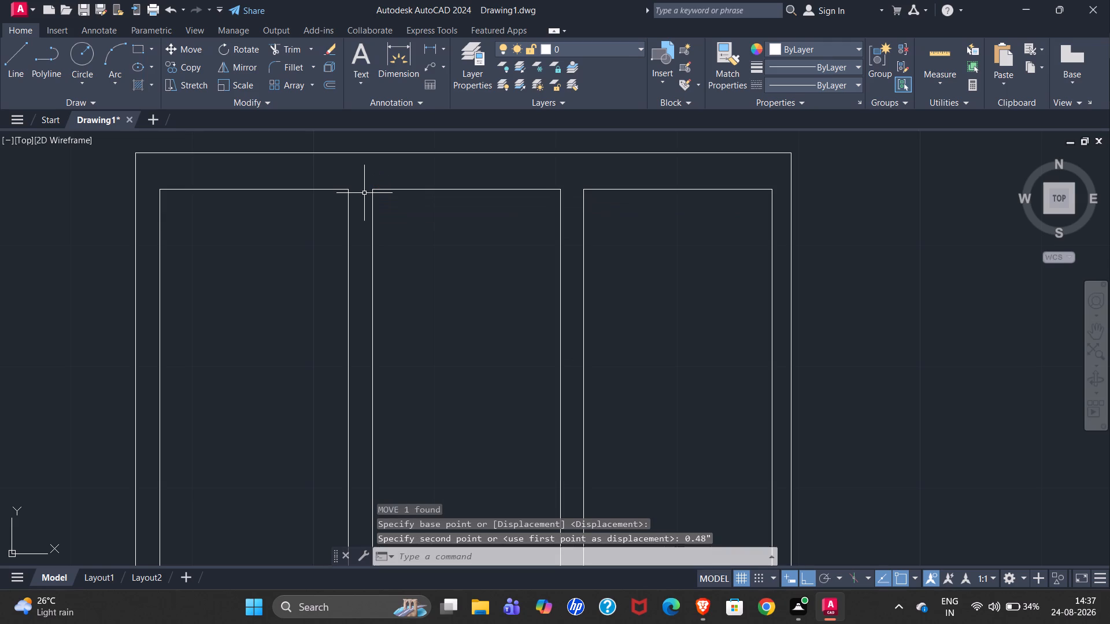
# Measure the gap between the upper corners of the middle and third panes with a temporary line.
pyautogui.scroll(-1, 203, 210)
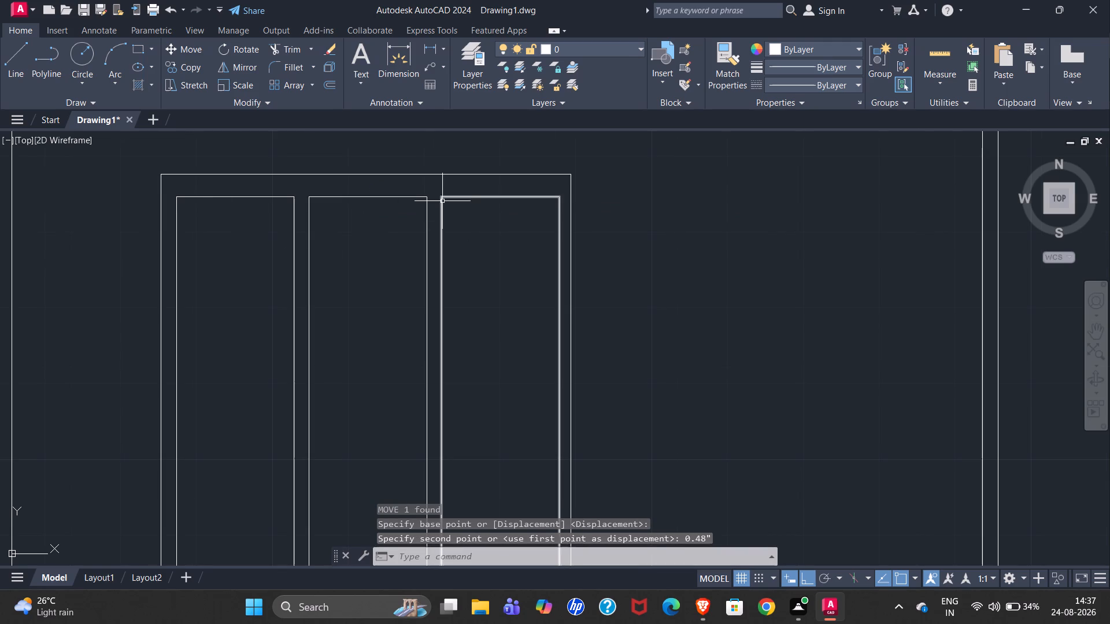
pyautogui.scroll(1, 425, 197)
pyautogui.click(13, 51)
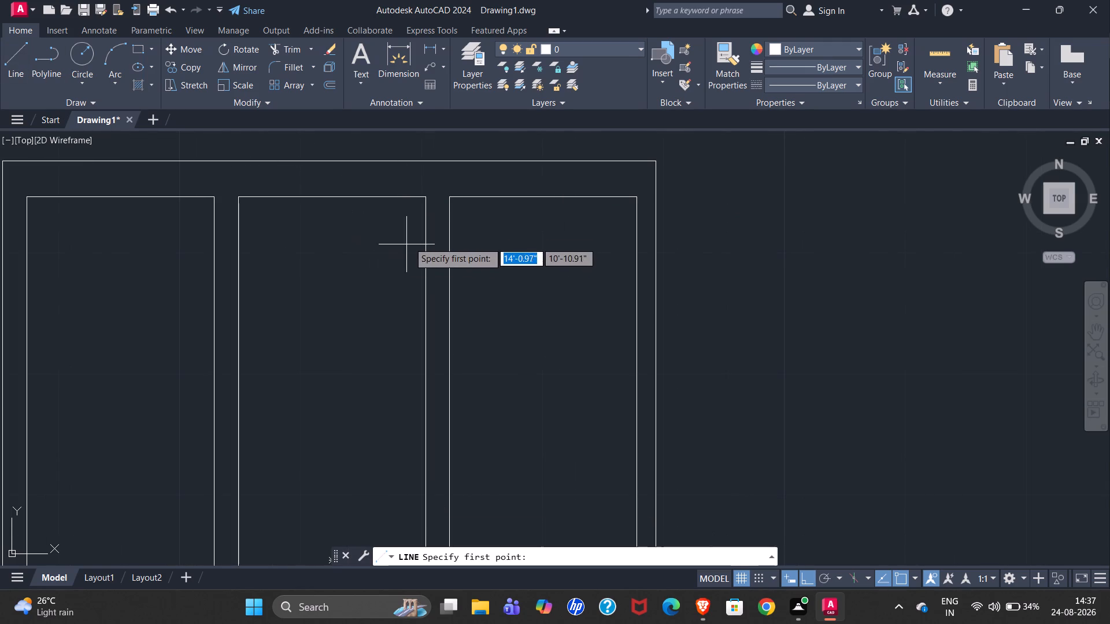
pyautogui.click(425, 200)
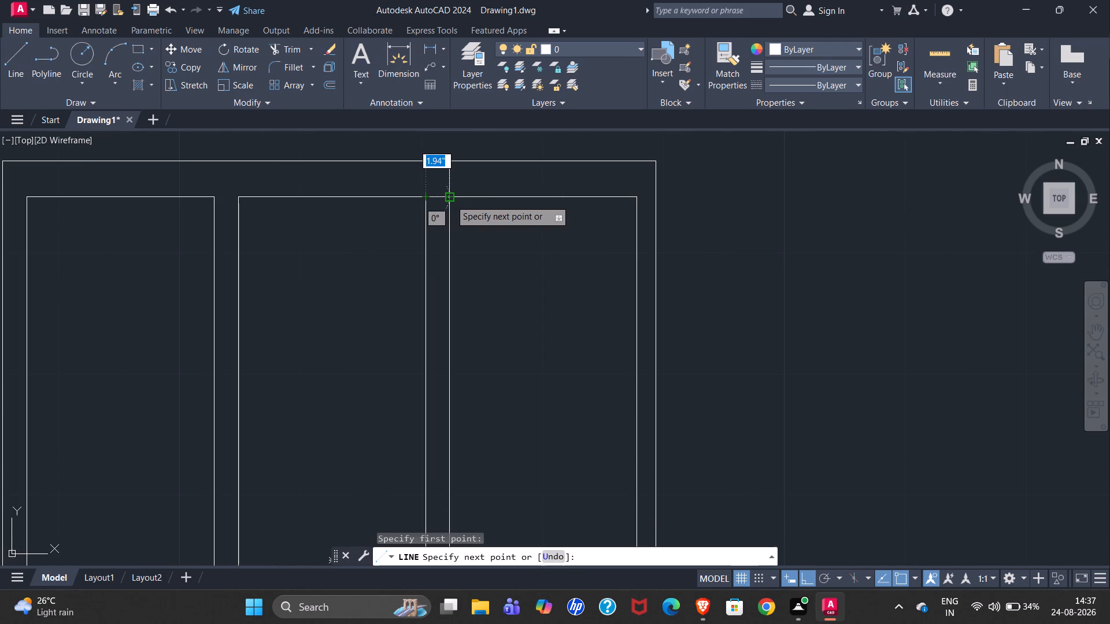
pyautogui.press('Escape')
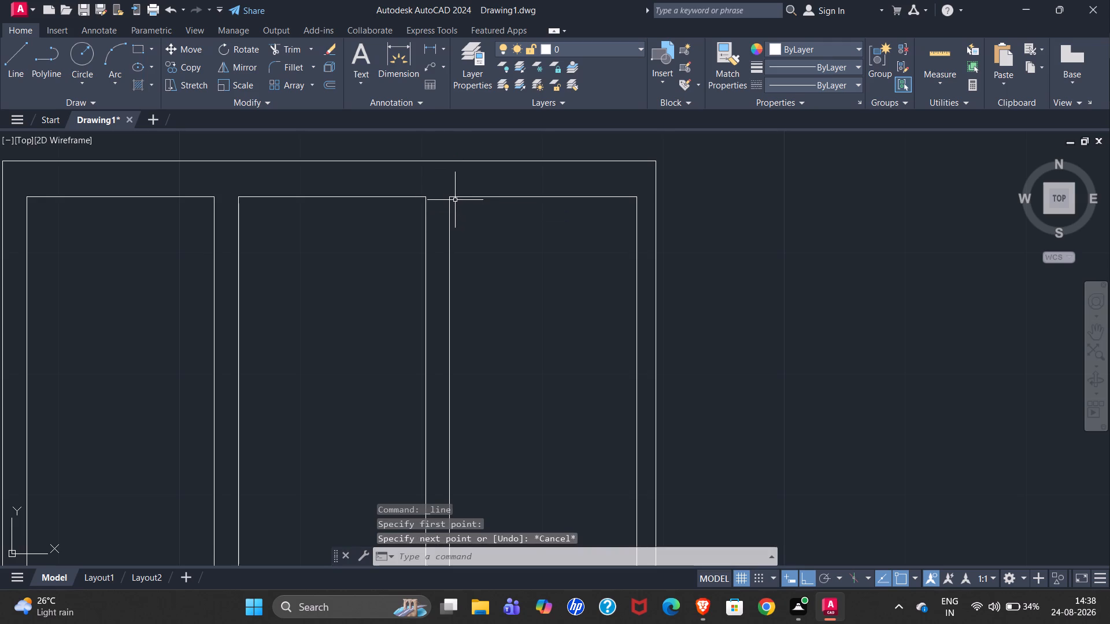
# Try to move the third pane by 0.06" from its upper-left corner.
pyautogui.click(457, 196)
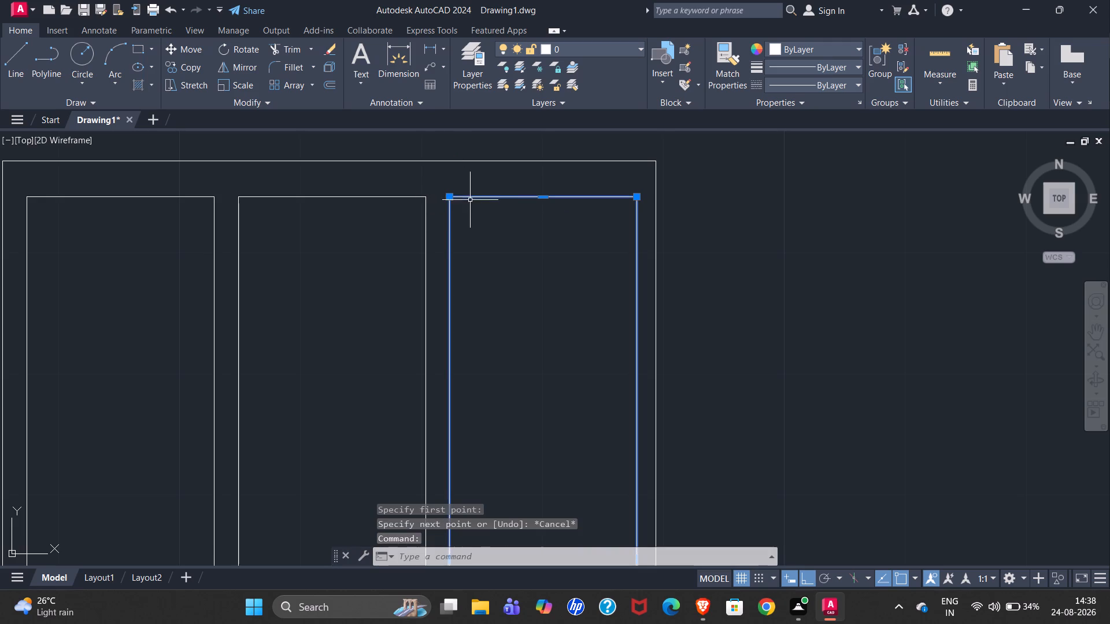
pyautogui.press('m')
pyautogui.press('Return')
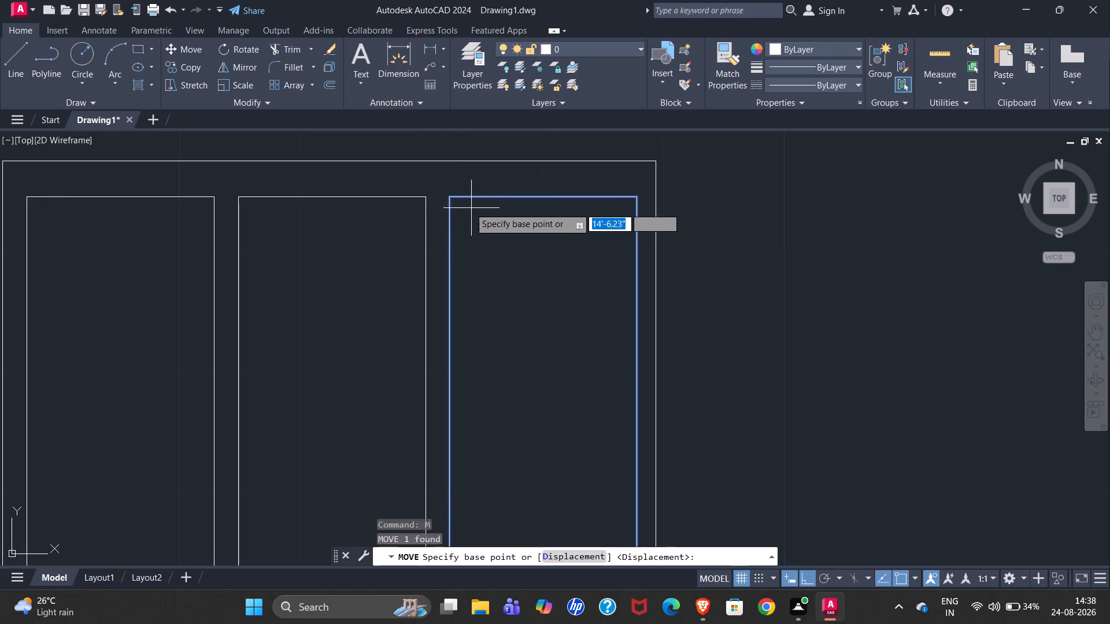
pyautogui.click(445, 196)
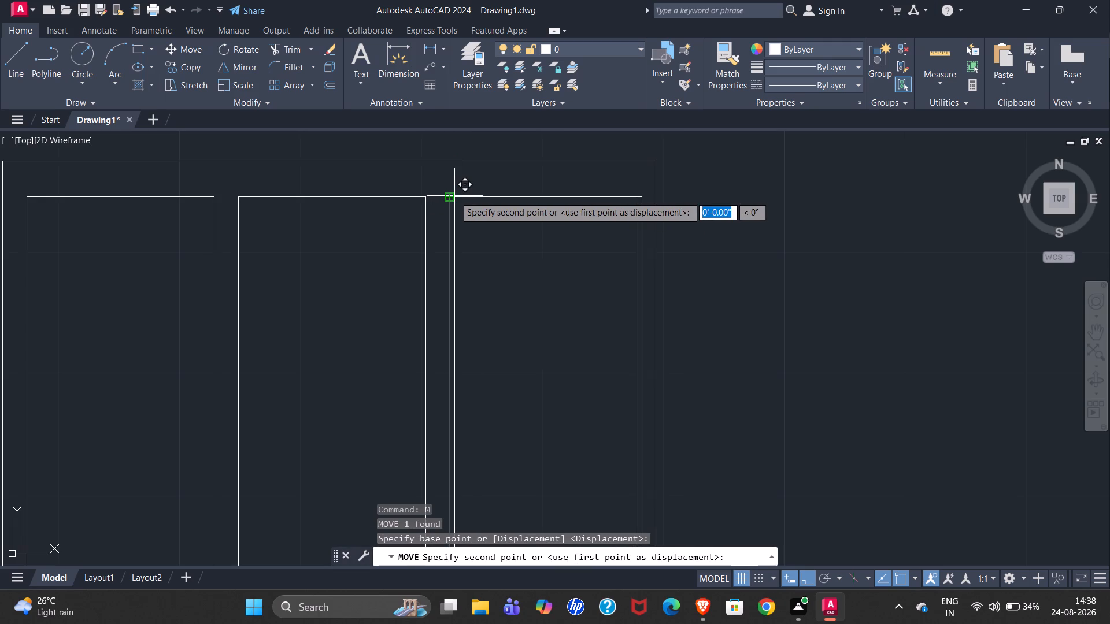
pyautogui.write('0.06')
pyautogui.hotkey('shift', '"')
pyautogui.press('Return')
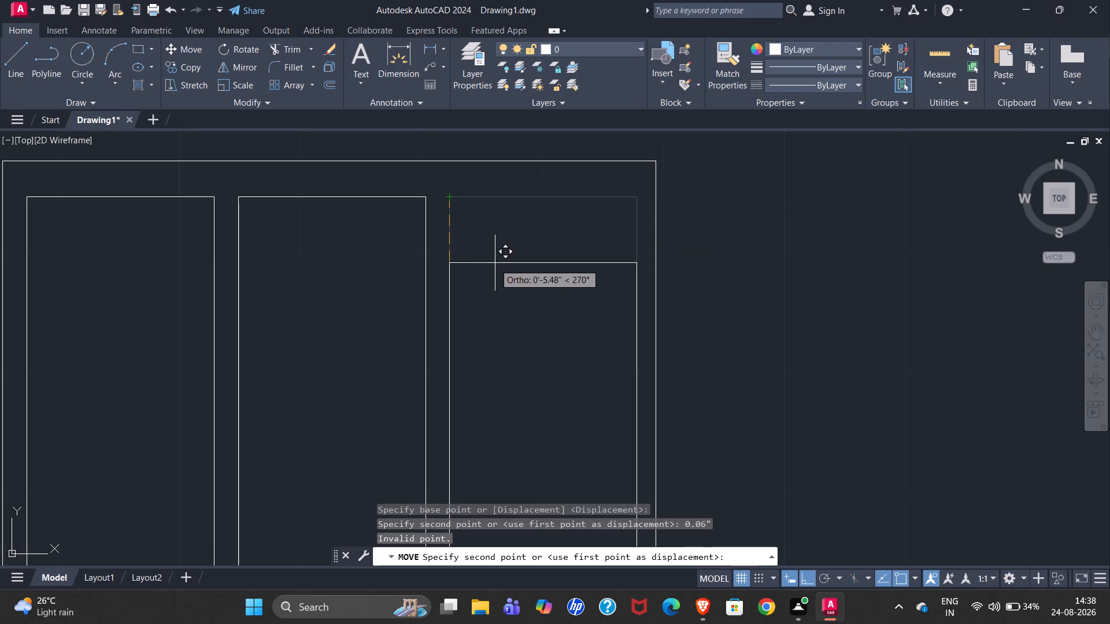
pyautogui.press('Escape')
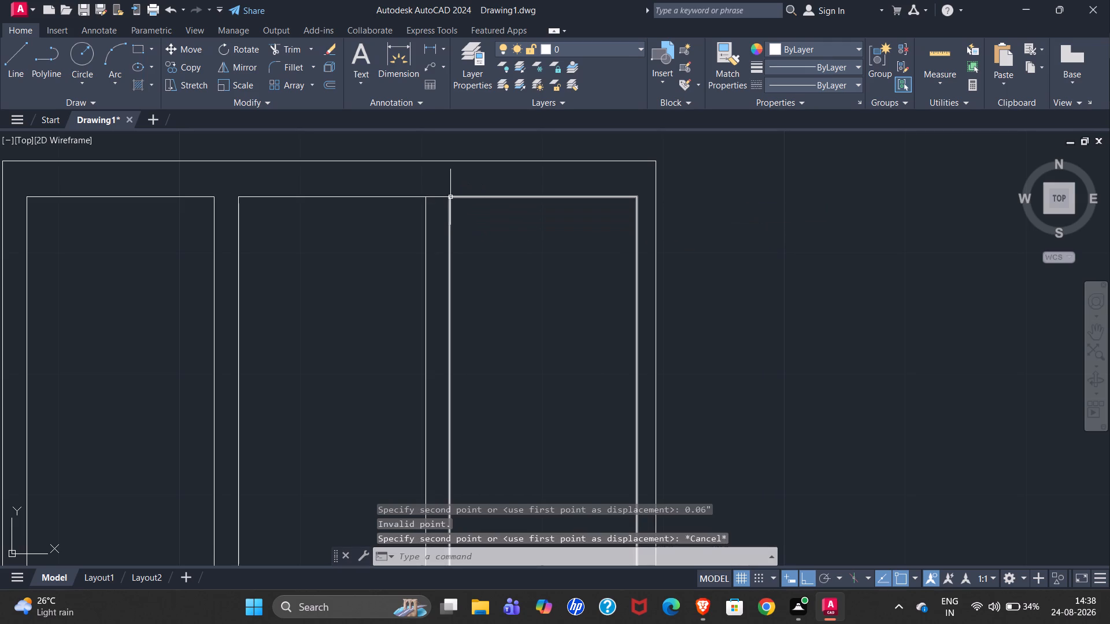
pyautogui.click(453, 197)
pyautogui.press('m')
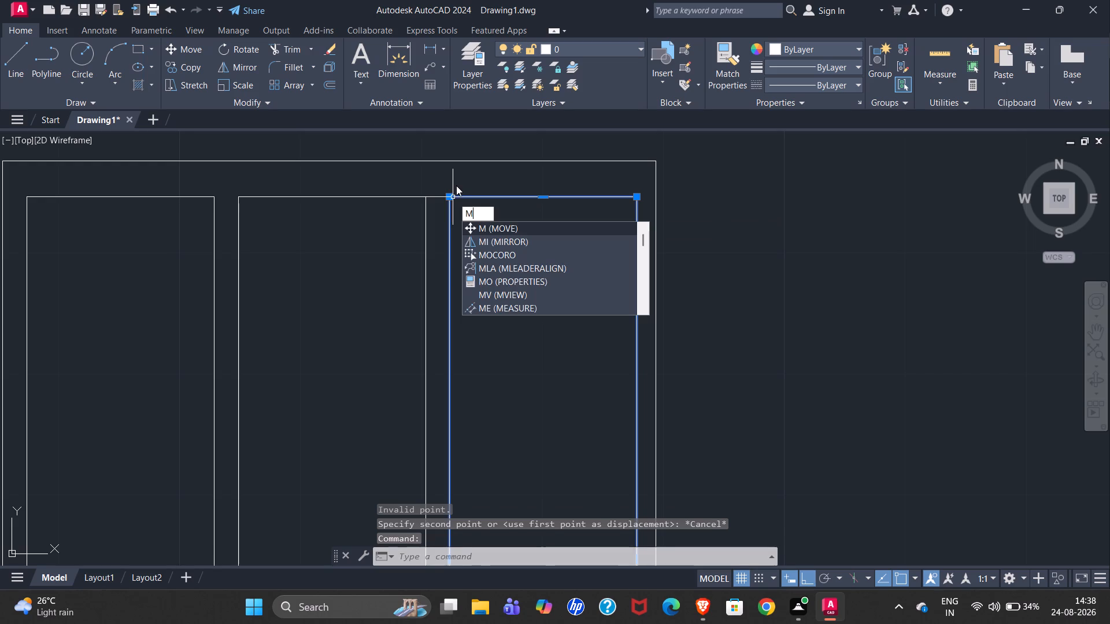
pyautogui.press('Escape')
# Recheck the gap between the upper corners of the middle and third panes with a temporary line.
pyautogui.click(20, 73)
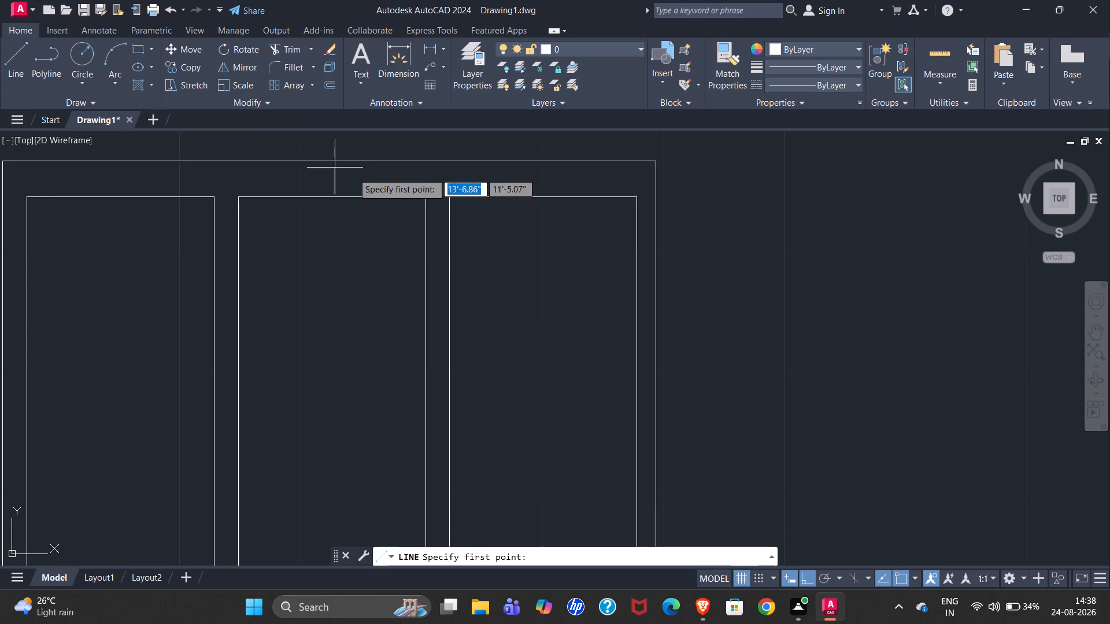
pyautogui.click(423, 196)
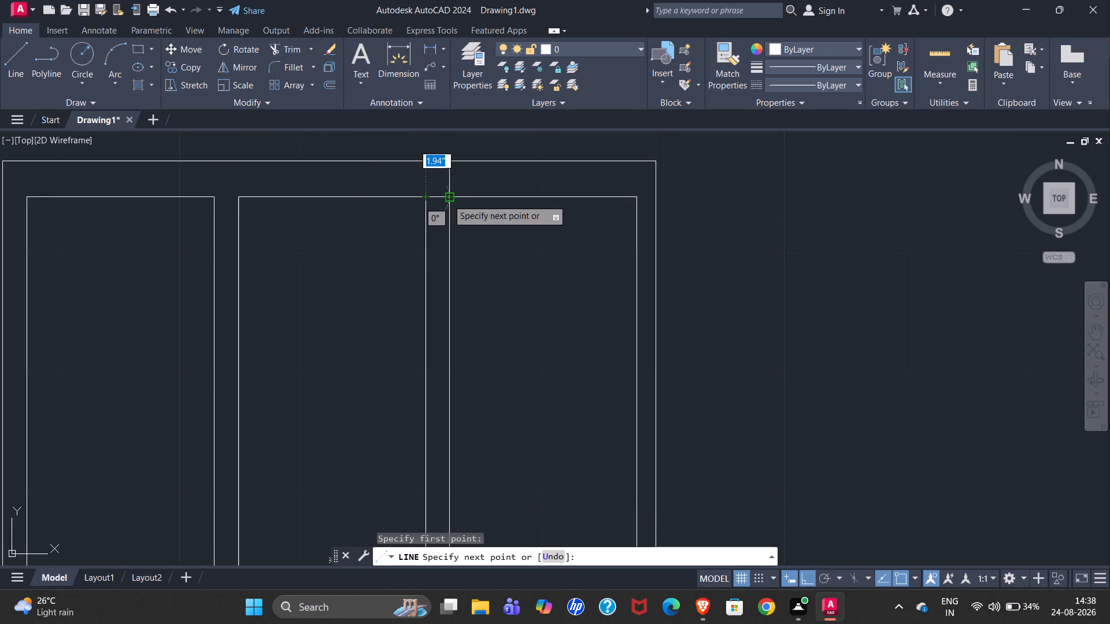
pyautogui.press('Escape')
# Move the third pane 0.06" horizontally away from the middle pane, using its upper-left corner as the base point.
pyautogui.click(461, 197)
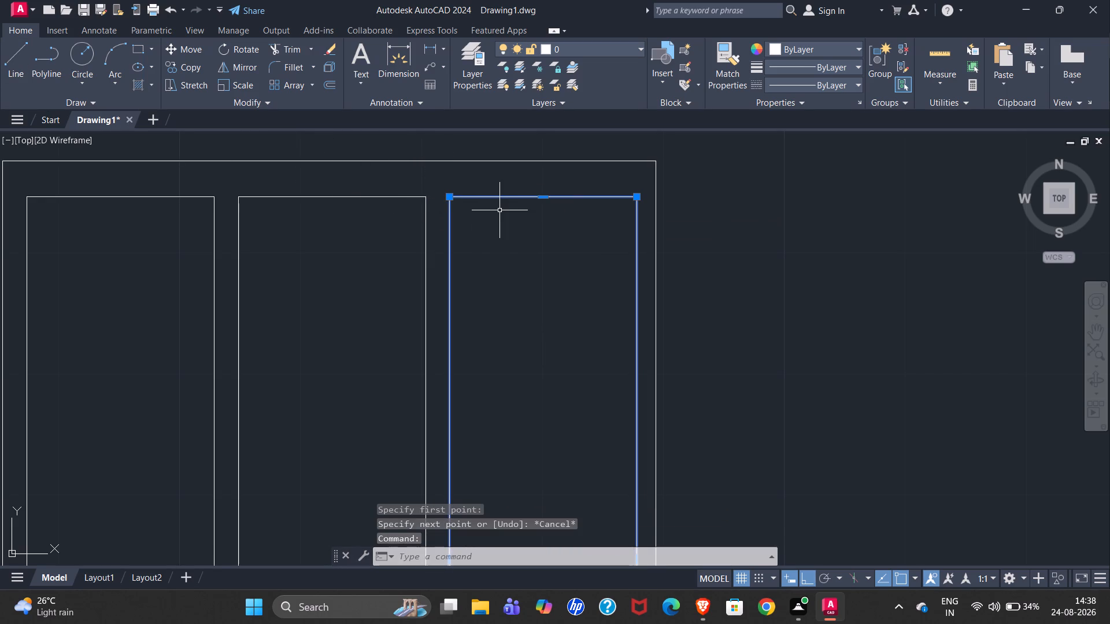
pyautogui.press('m')
pyautogui.press('Return')
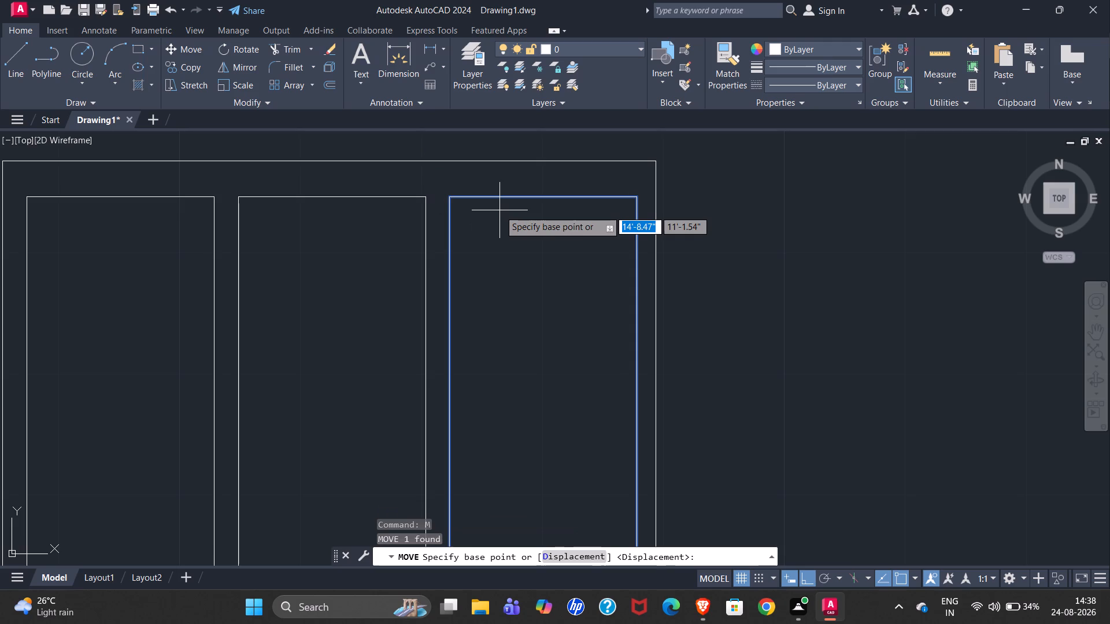
pyautogui.click(450, 199)
pyautogui.write('0.06')
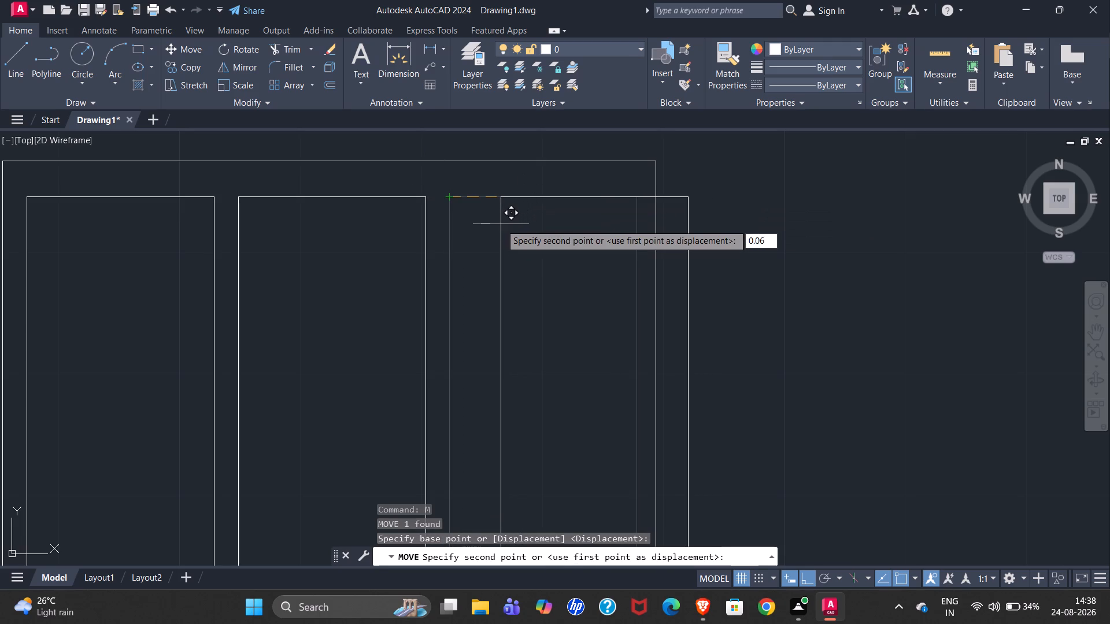
pyautogui.hotkey('shift', '"')
pyautogui.press('Return')
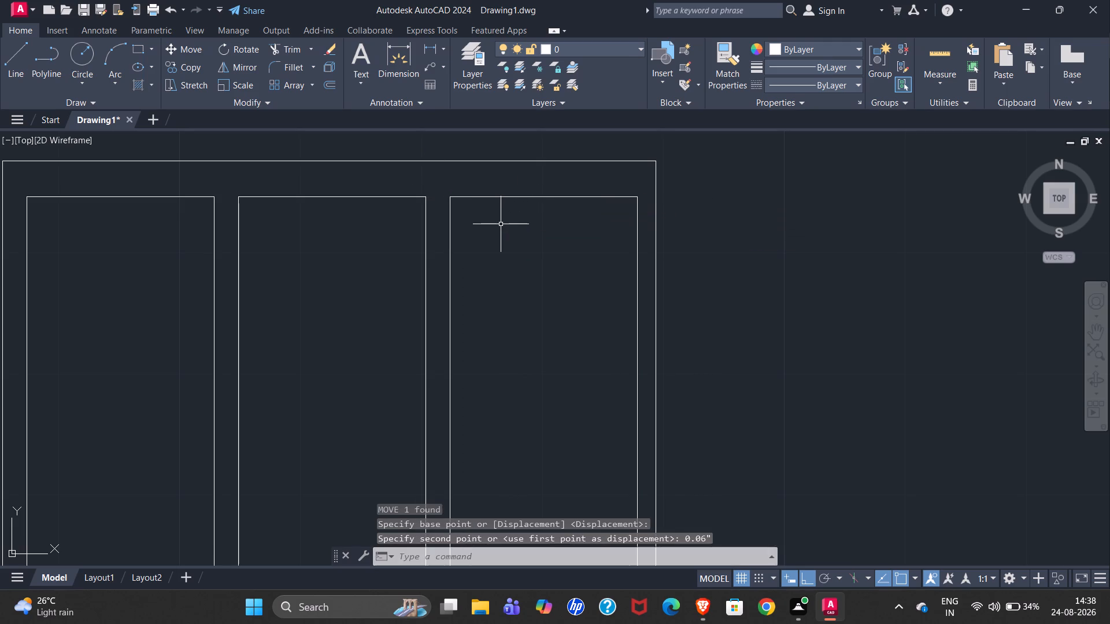
# Measure both gaps between the three panes and the gap from the third pane to the window frame with temporary lines.
pyautogui.click(17, 64)
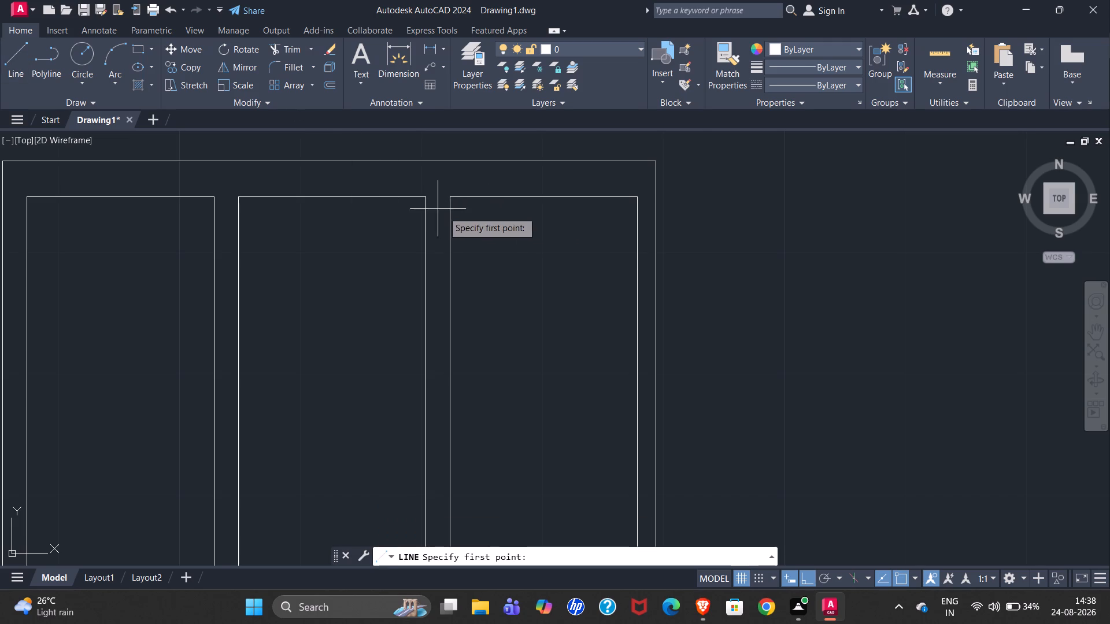
pyautogui.click(423, 199)
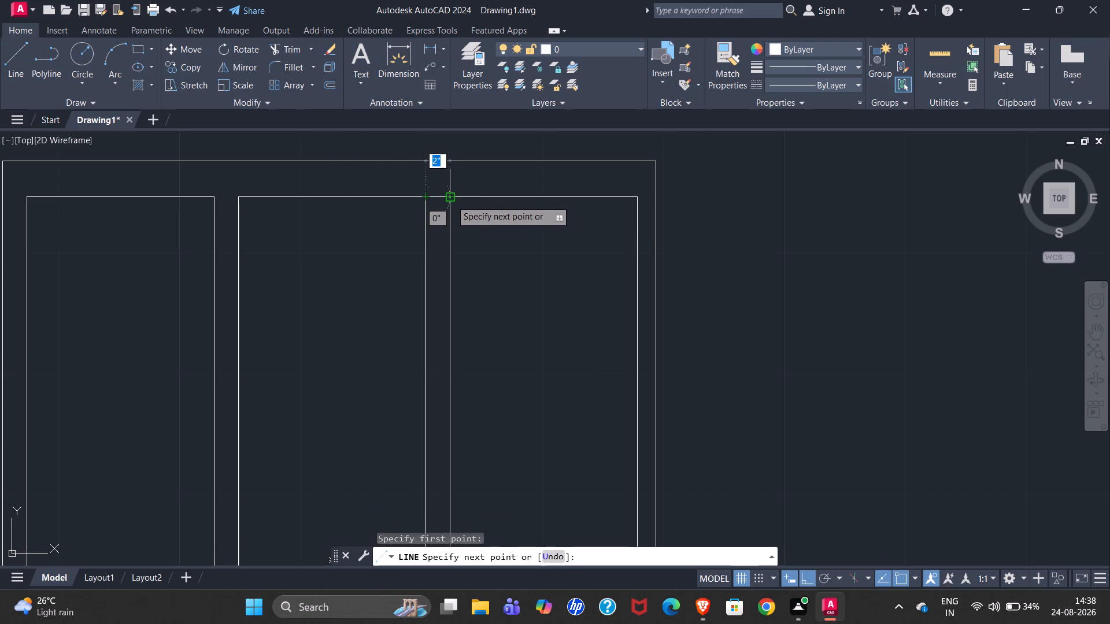
pyautogui.press('Escape')
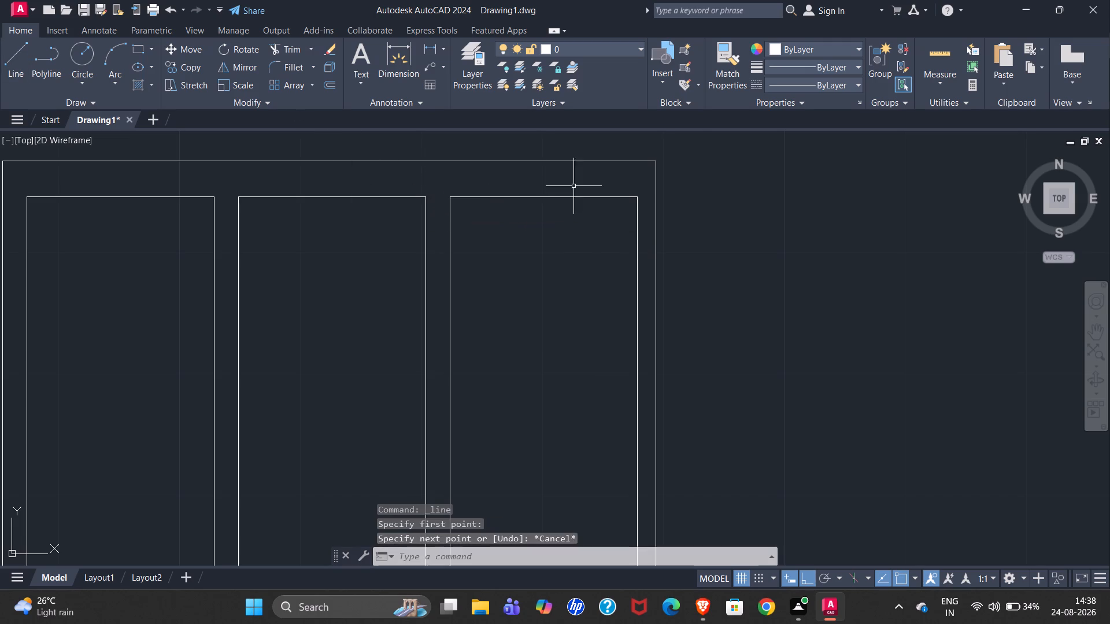
pyautogui.click(8, 75)
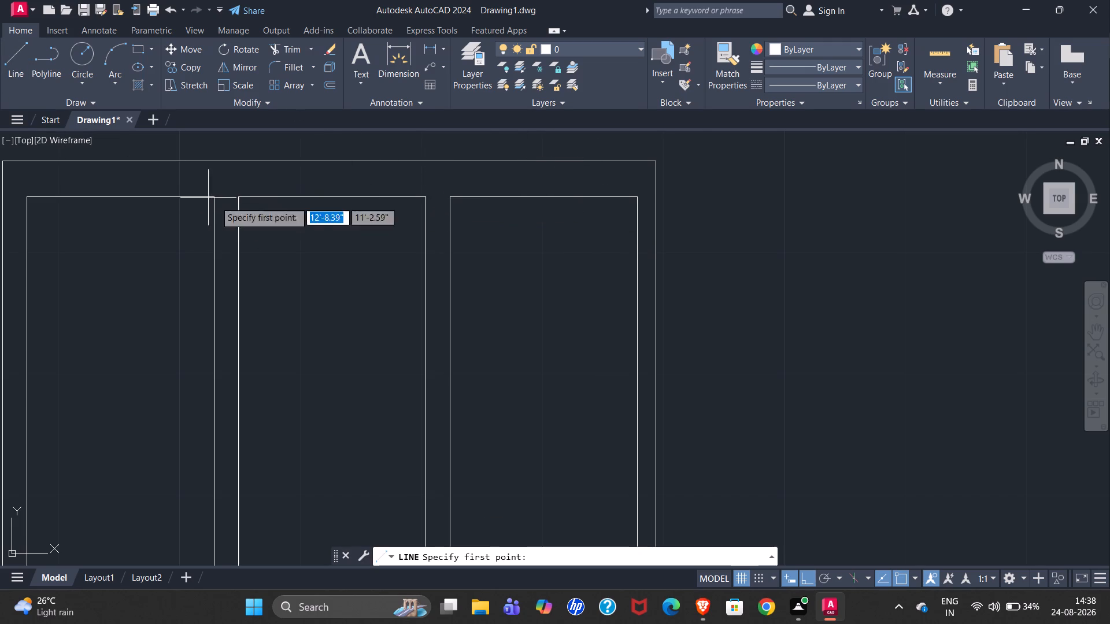
pyautogui.click(216, 198)
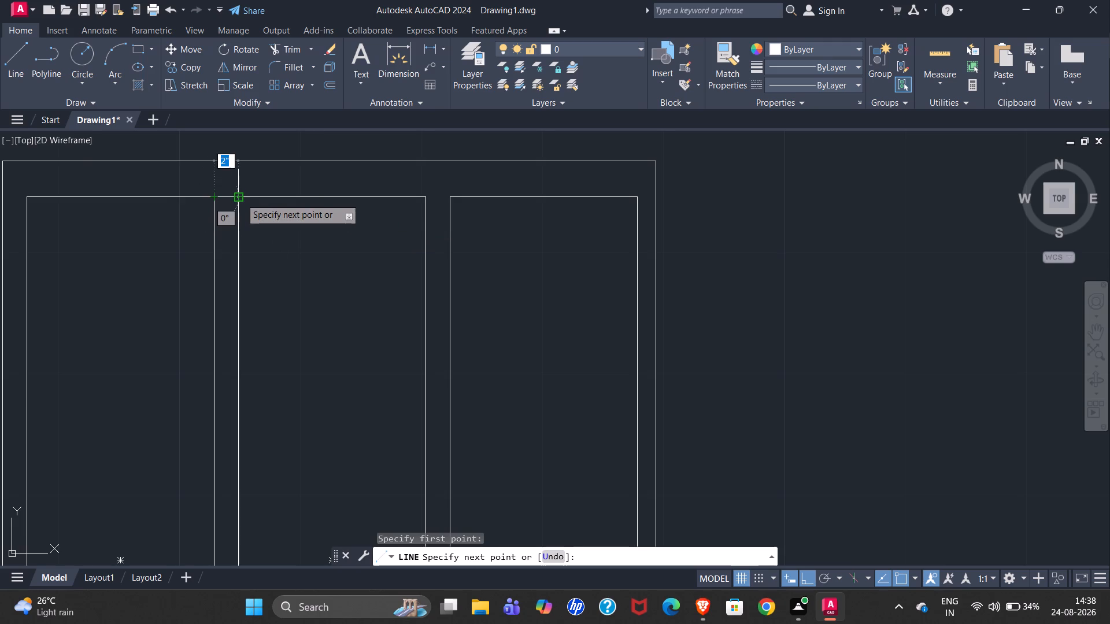
pyautogui.press('Escape')
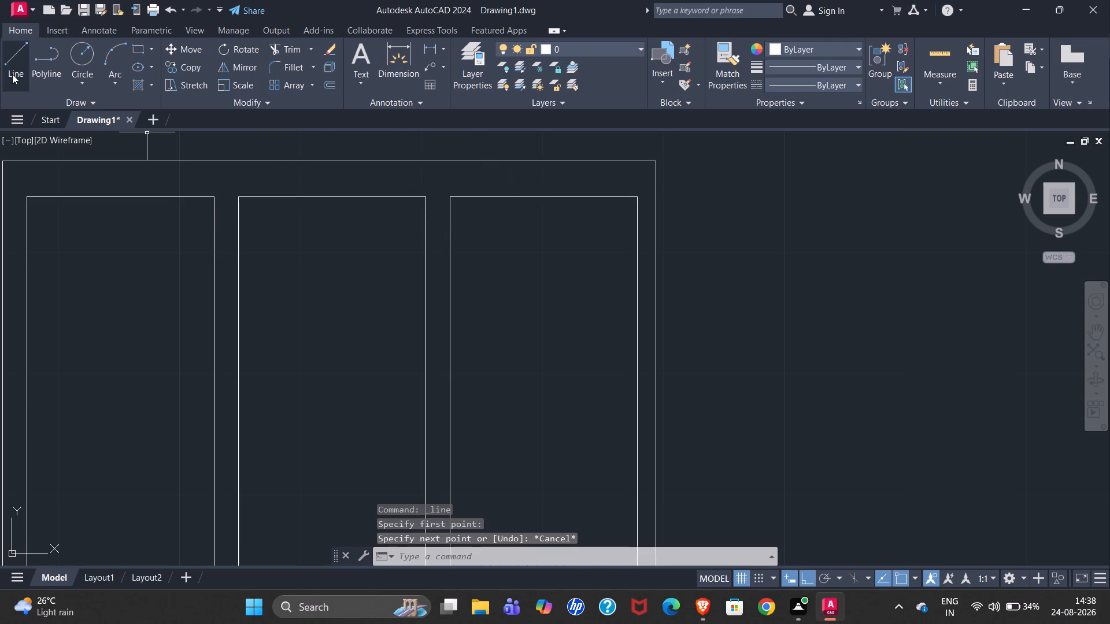
pyautogui.click(12, 74)
pyautogui.click(637, 201)
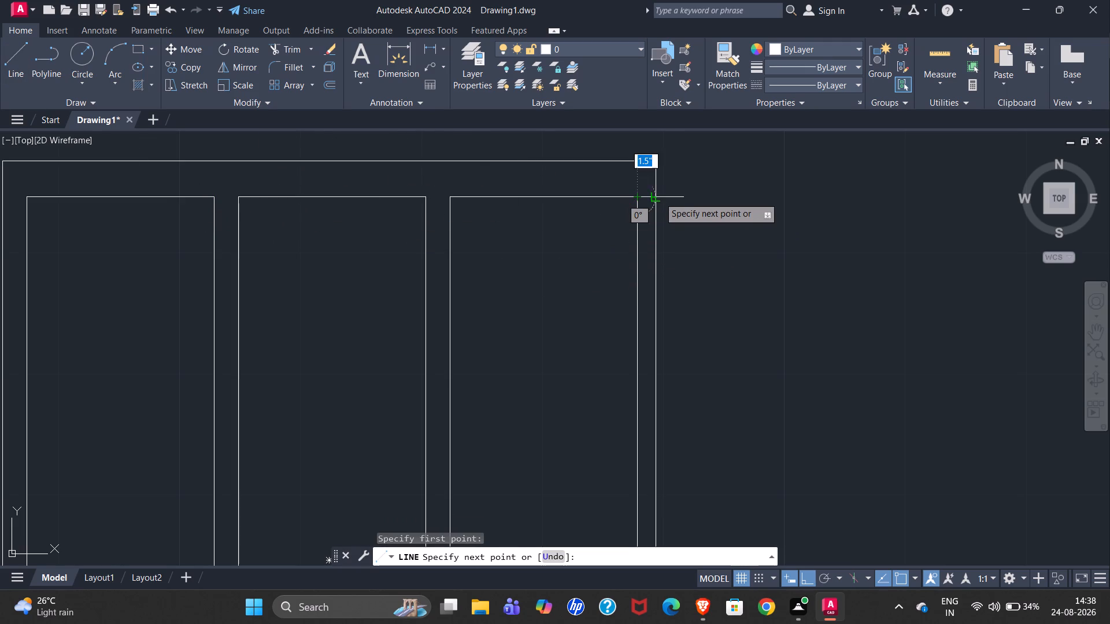
pyautogui.press('Escape')
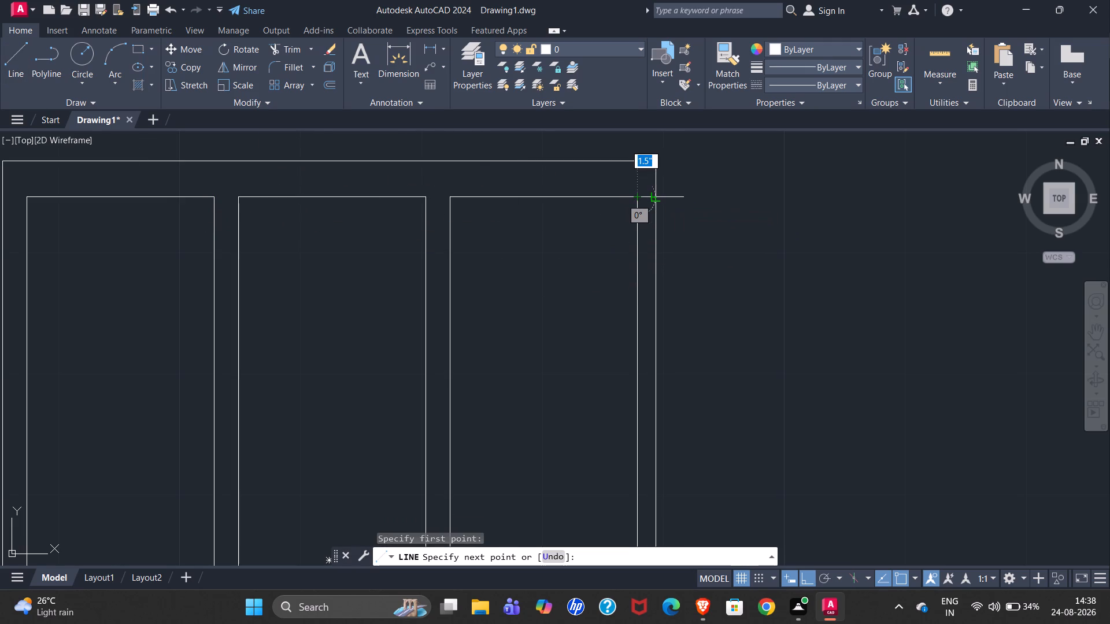
# Compare the redrawn ground floor with the reference elevation, examining the main gate, the window above it and the waist slab area.
pyautogui.scroll(-2, 668, 191)
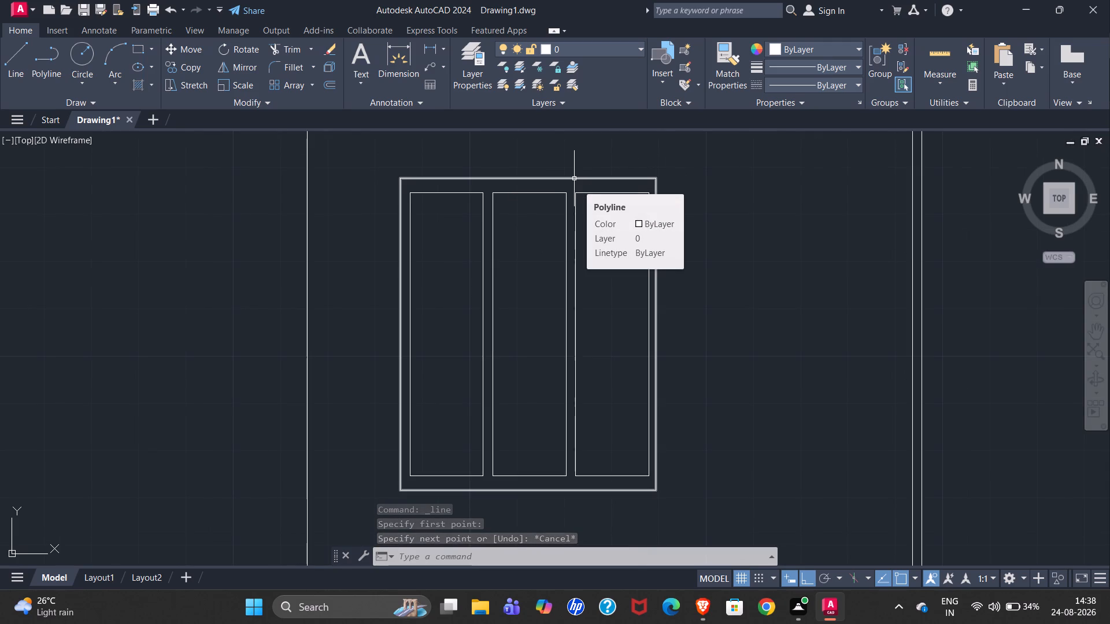
pyautogui.scroll(-2, 556, 187)
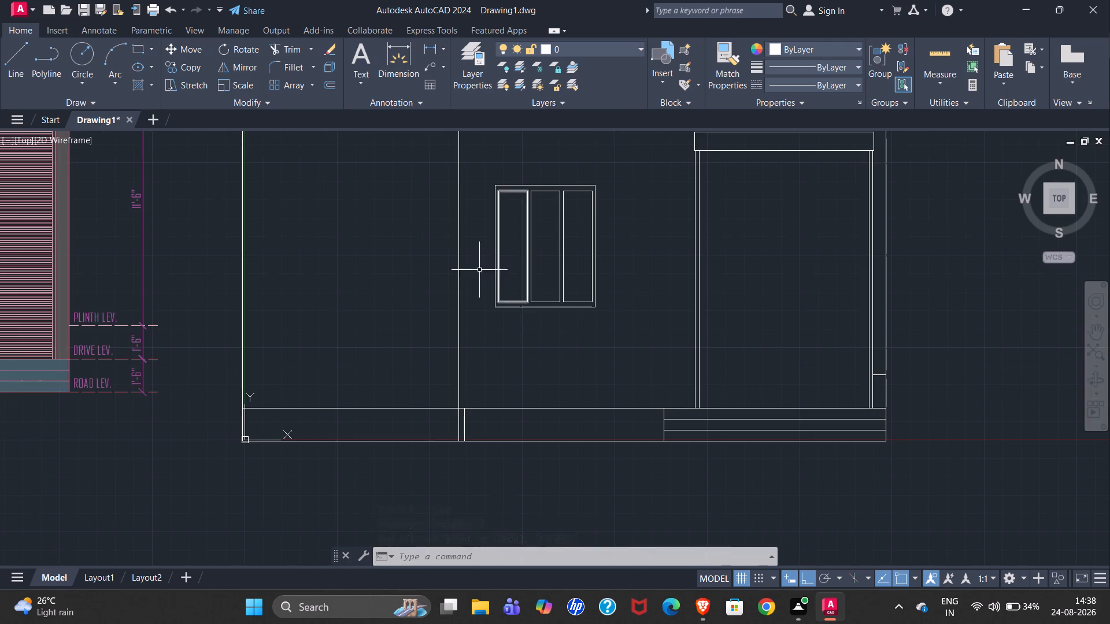
pyautogui.scroll(-1, 338, 292)
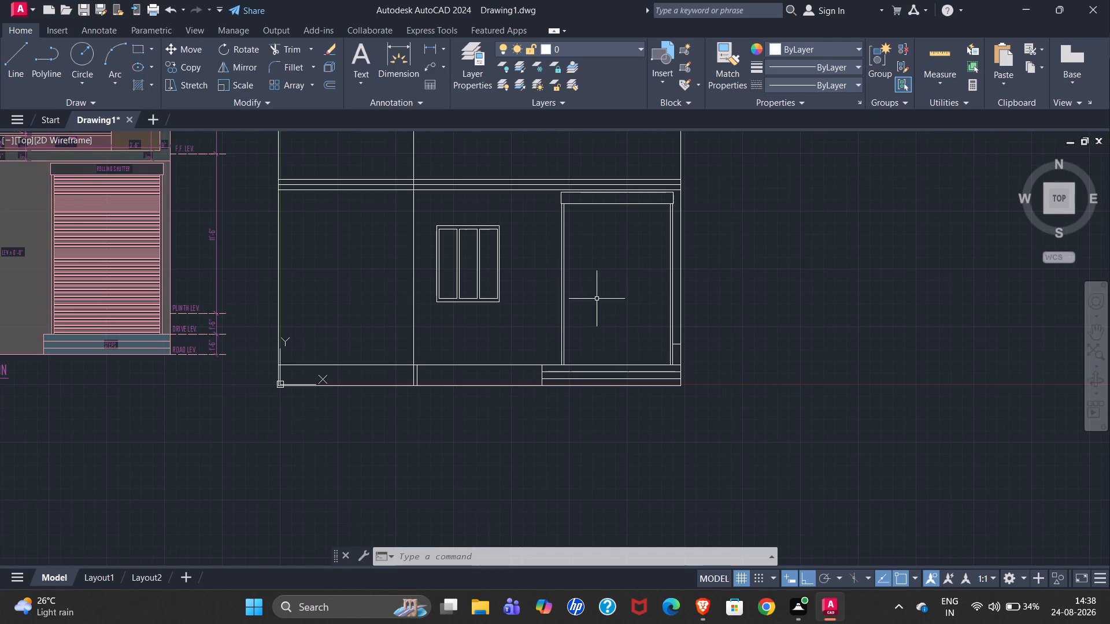
pyautogui.scroll(-1, 859, 241)
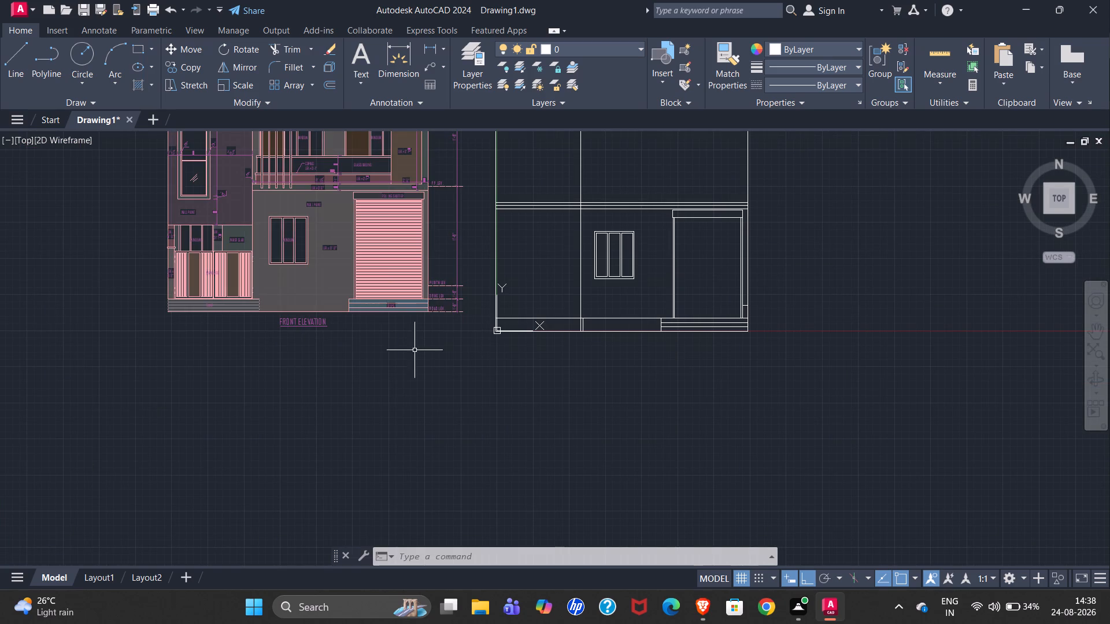
pyautogui.scroll(1, 224, 285)
pyautogui.scroll(2, 183, 233)
pyautogui.scroll(-1, 128, 260)
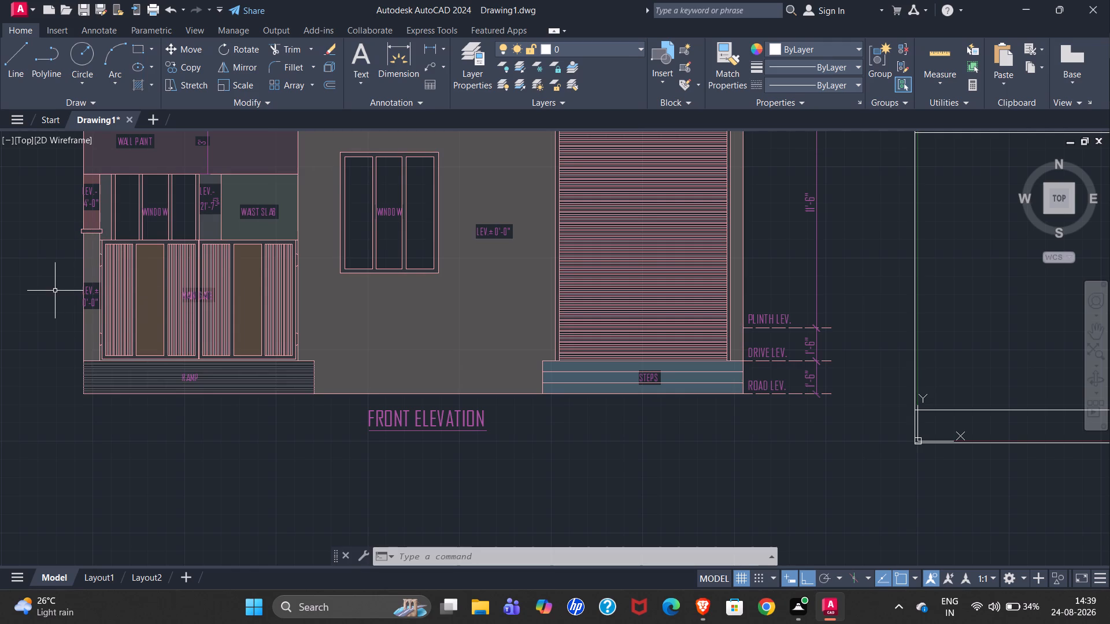
pyautogui.scroll(-1, 81, 317)
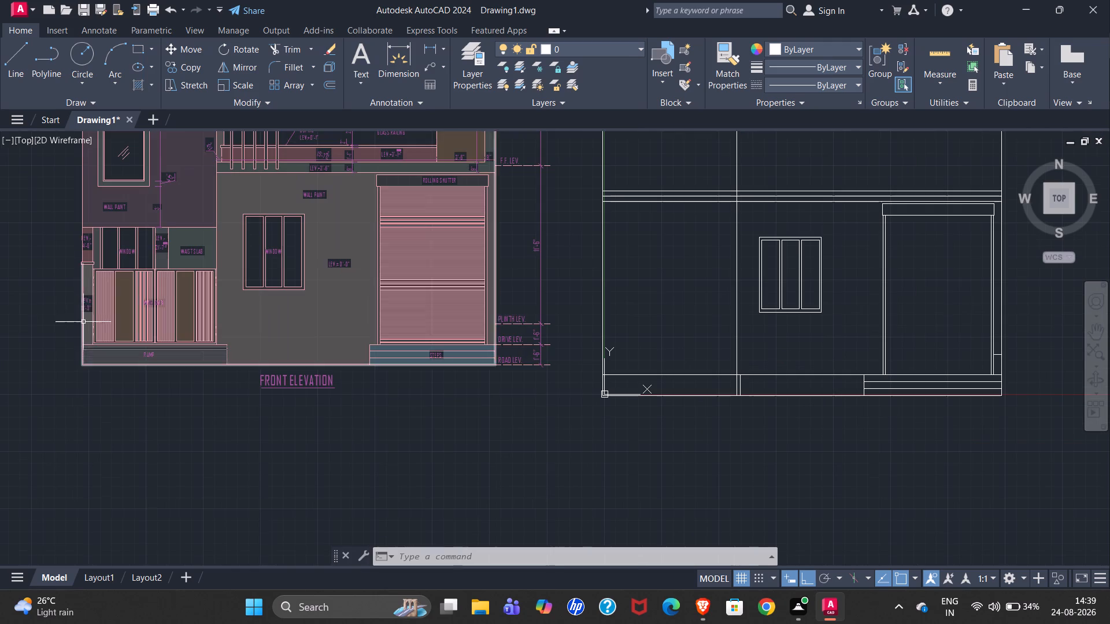
pyautogui.scroll(2, 140, 173)
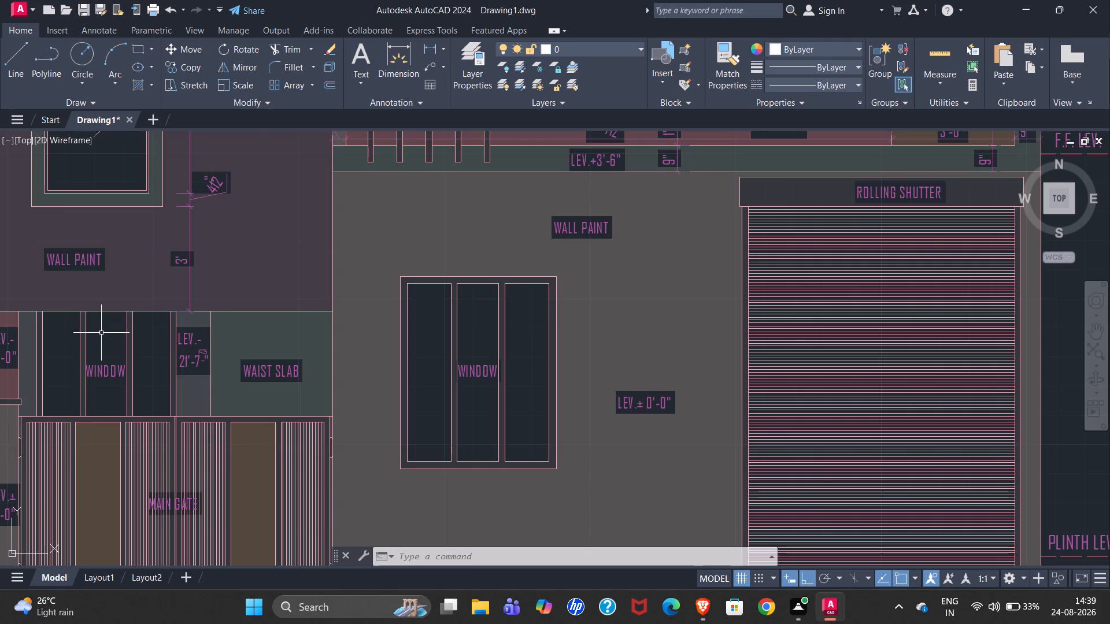
pyautogui.scroll(-1, 282, 306)
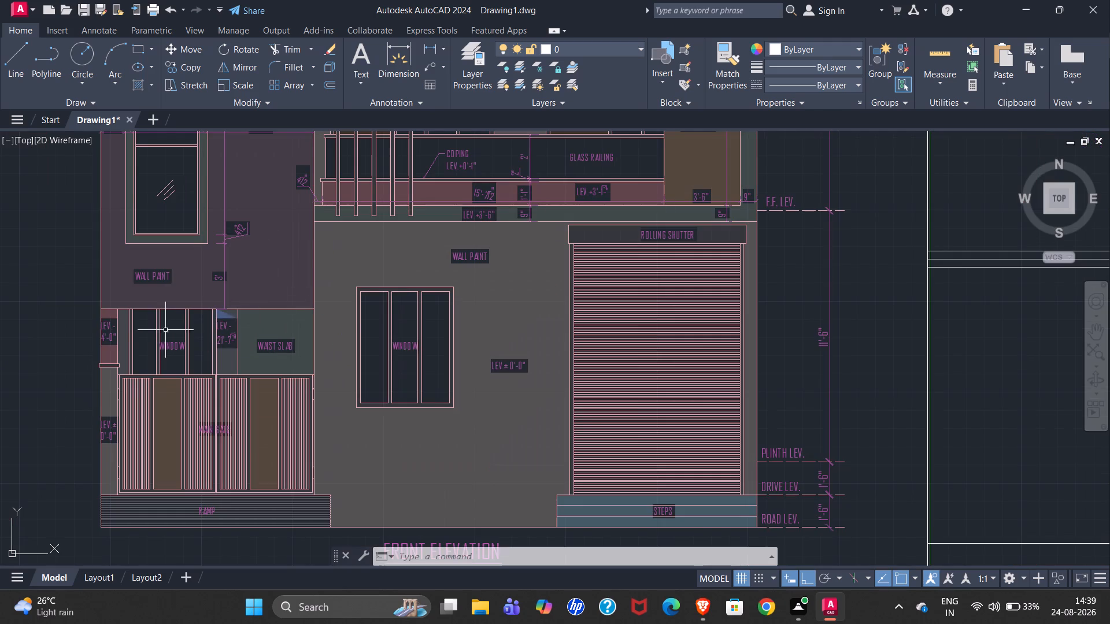
pyautogui.scroll(2, 99, 334)
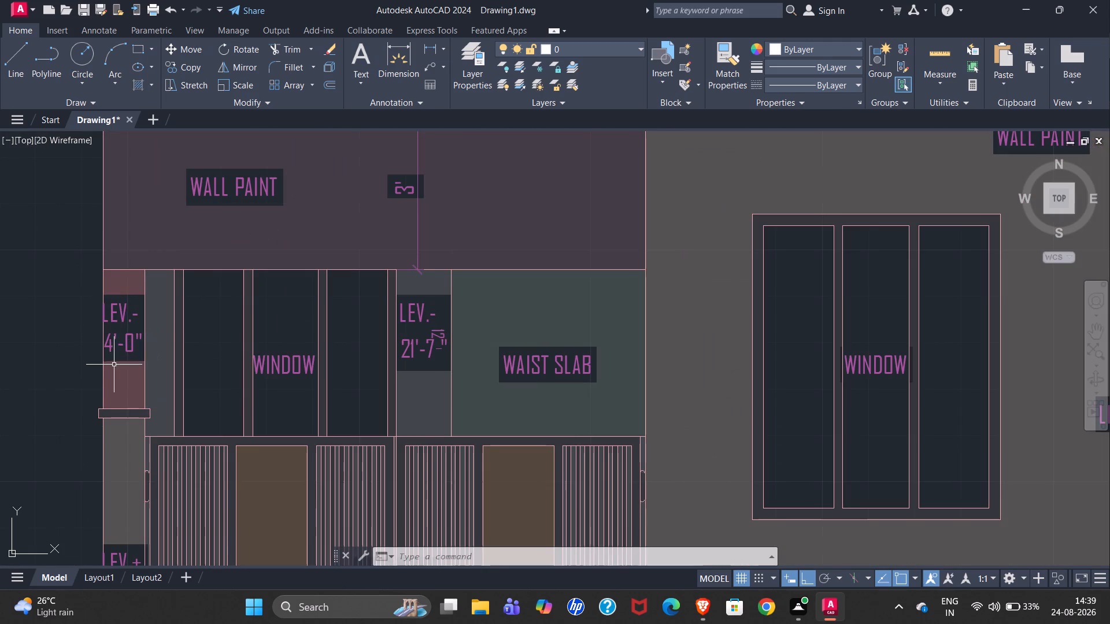
pyautogui.scroll(-1, 96, 338)
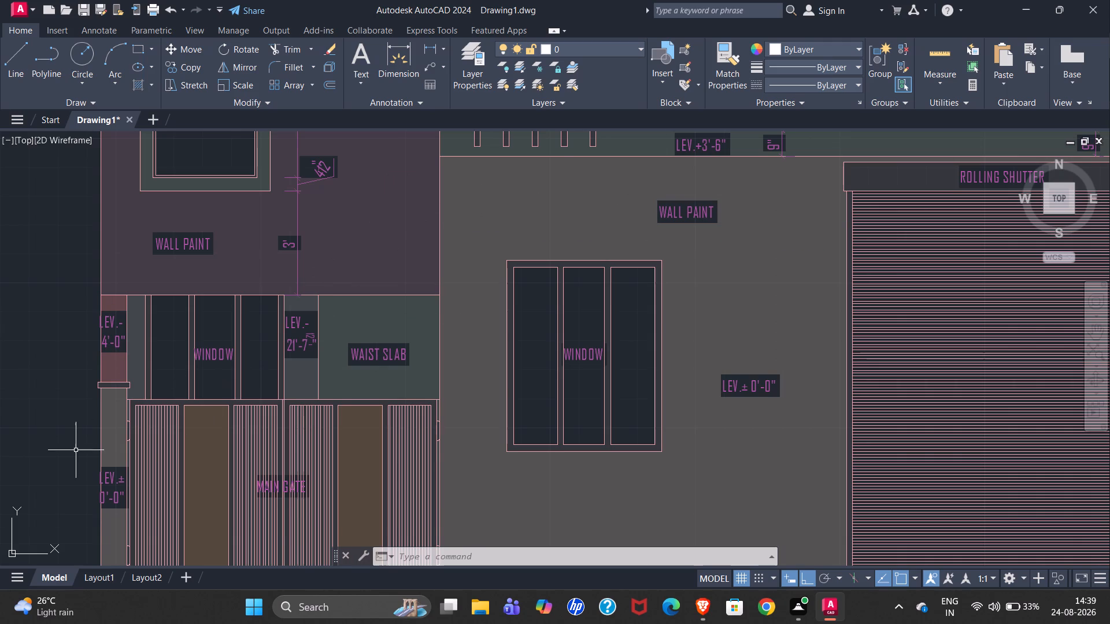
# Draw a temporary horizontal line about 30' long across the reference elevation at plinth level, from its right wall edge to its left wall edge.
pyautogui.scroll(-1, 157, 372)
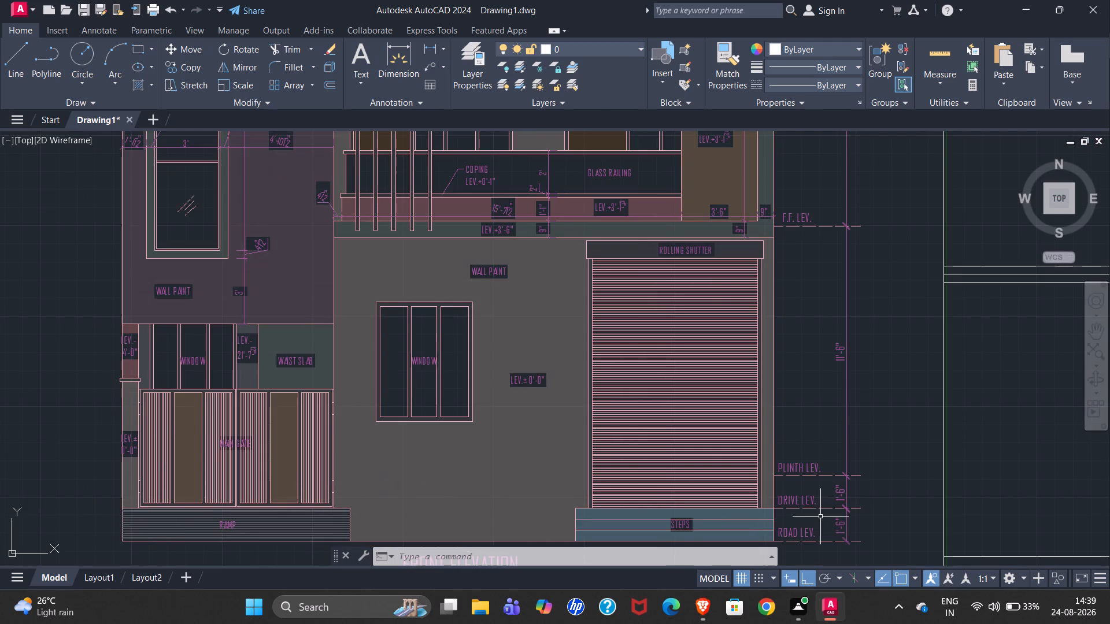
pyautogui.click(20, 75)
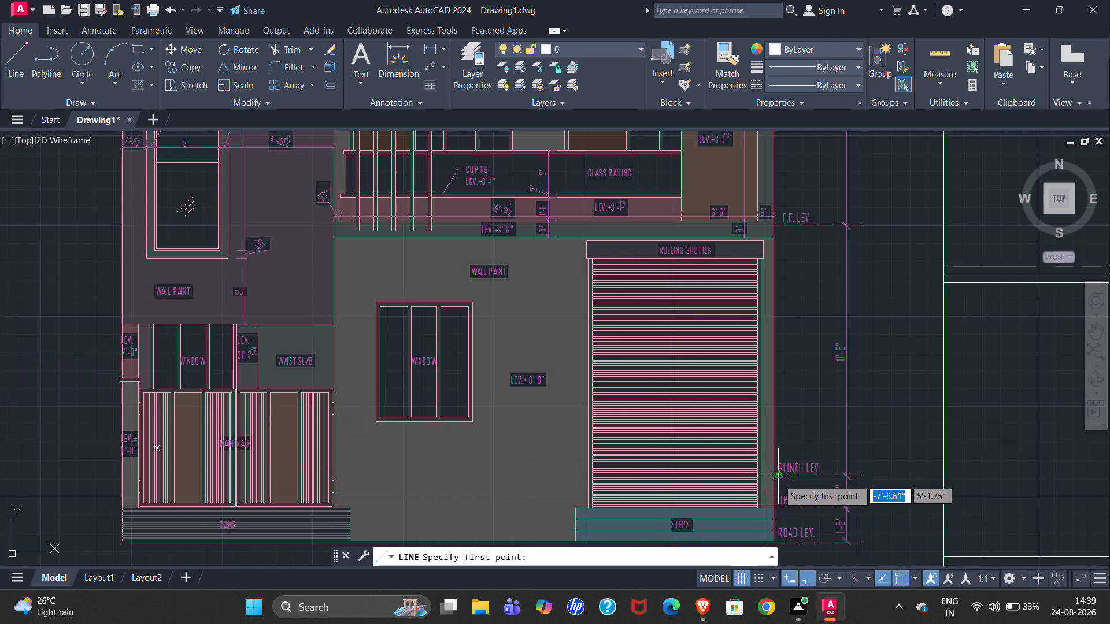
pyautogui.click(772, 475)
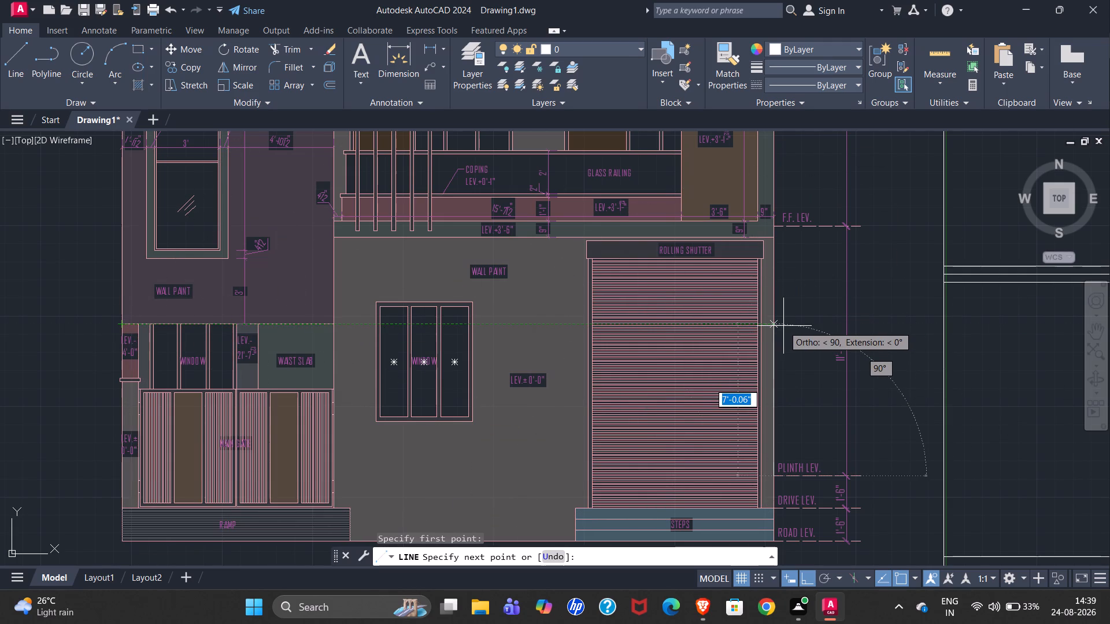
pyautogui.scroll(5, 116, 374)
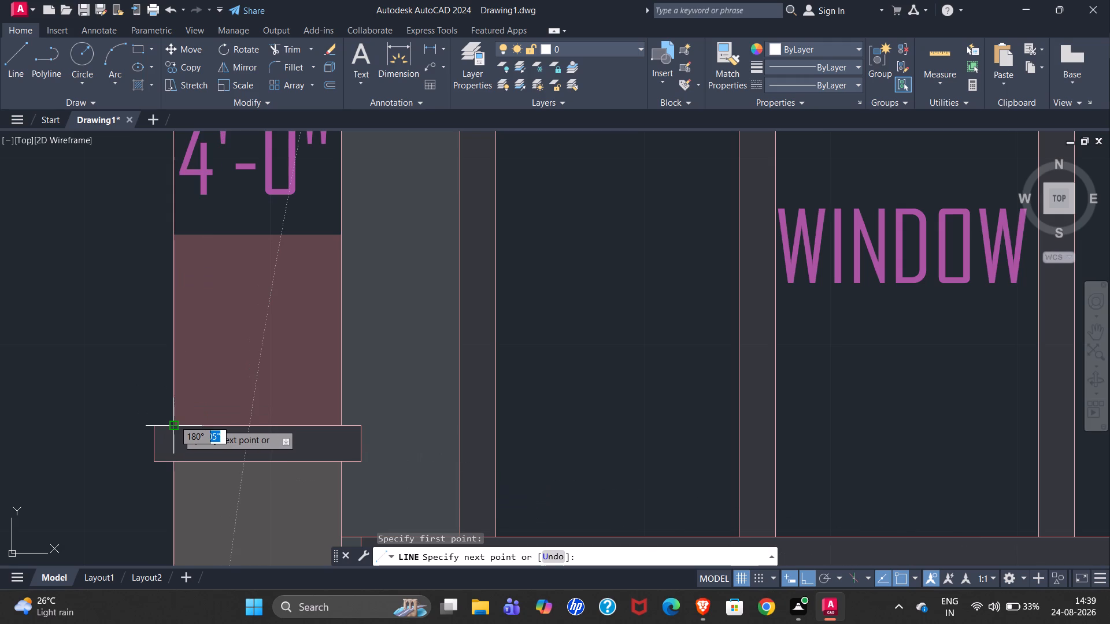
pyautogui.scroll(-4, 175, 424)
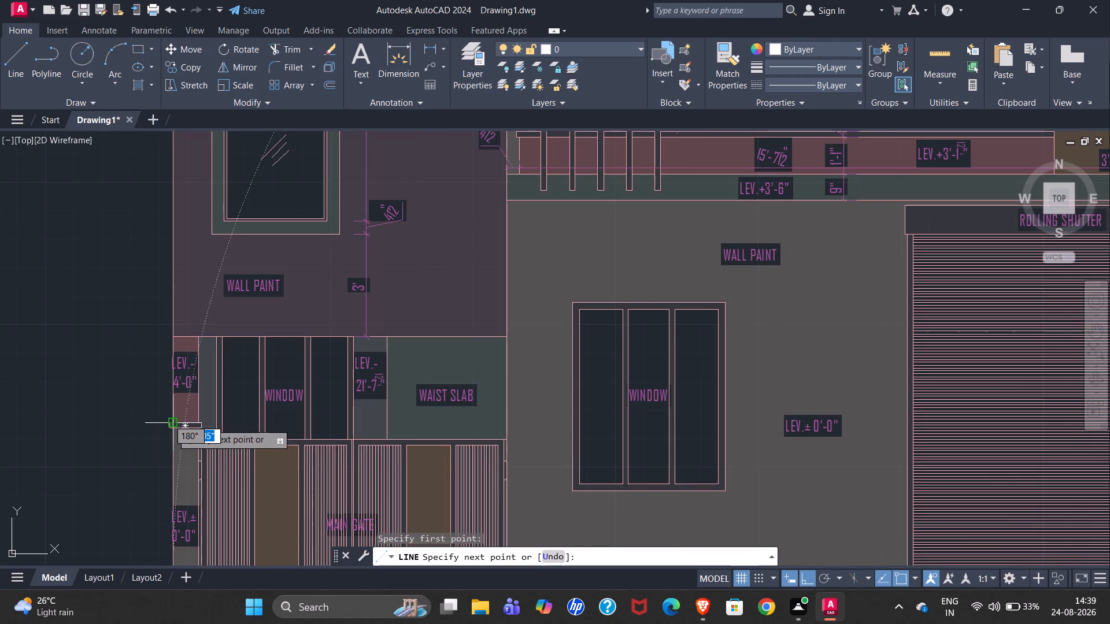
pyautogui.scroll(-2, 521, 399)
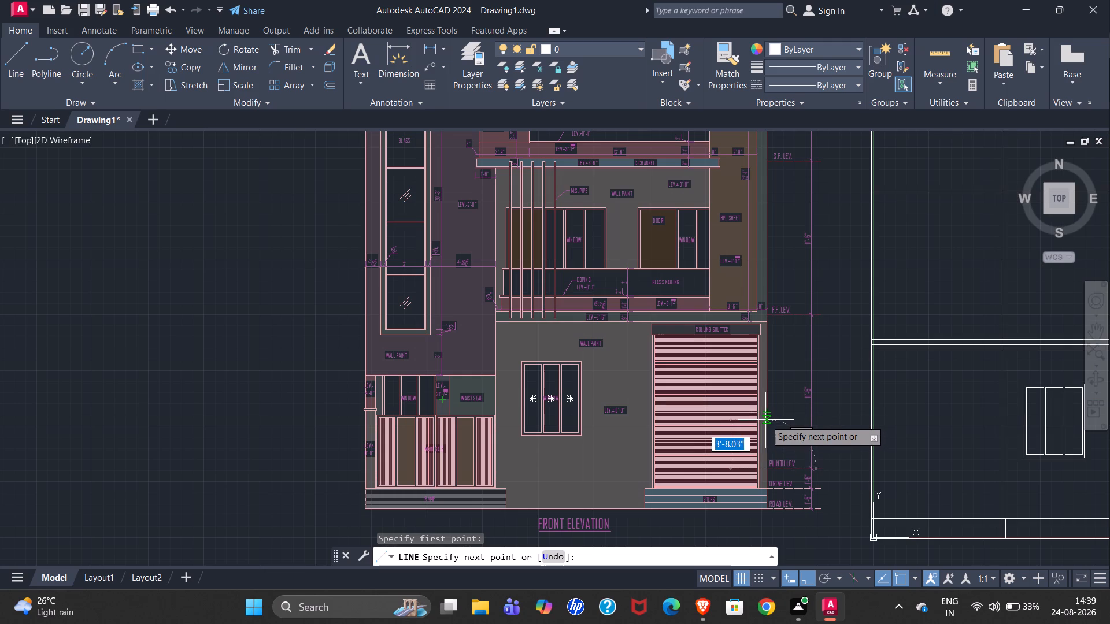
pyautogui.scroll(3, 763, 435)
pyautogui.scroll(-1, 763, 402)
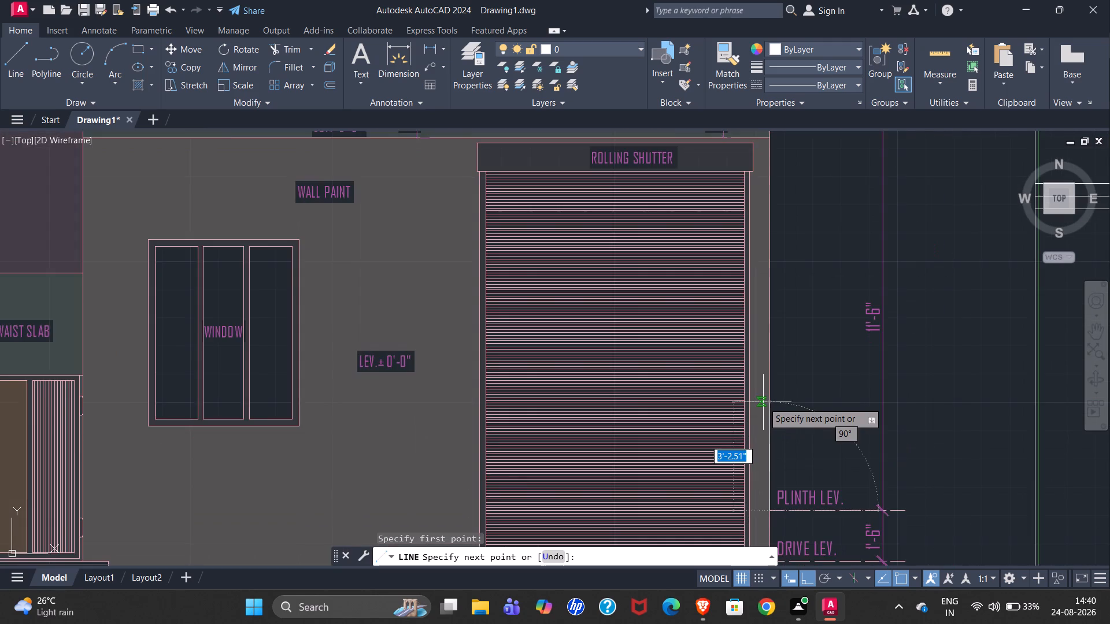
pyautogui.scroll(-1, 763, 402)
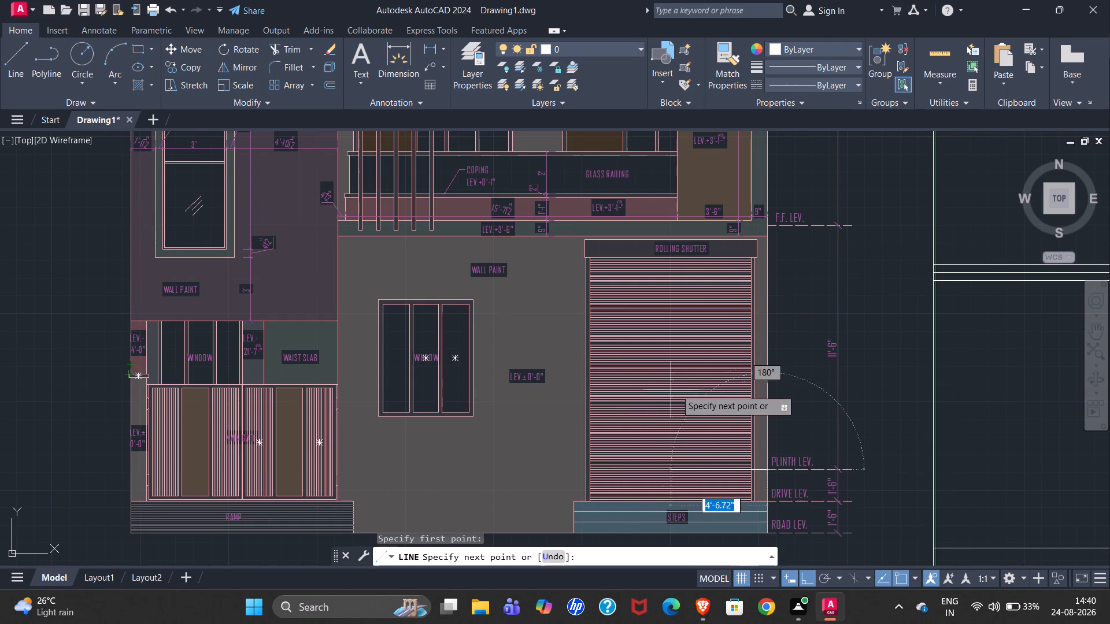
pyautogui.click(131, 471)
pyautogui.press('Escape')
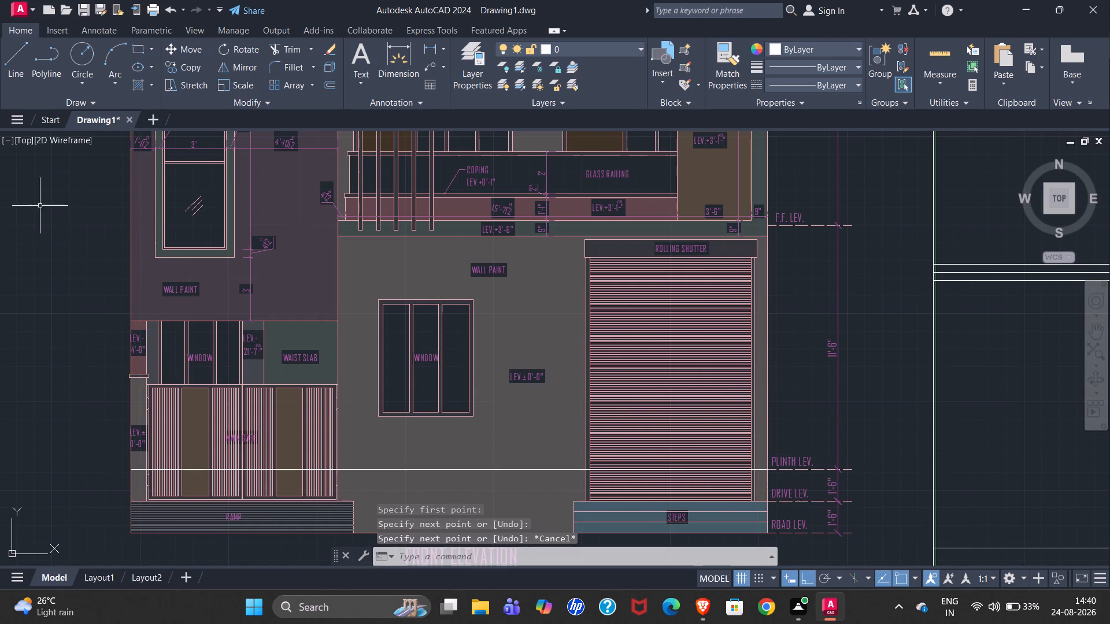
# Measure the height from the plinth-level line to the small ledge on the reference's left pillar with an uncommitted line.
pyautogui.click(14, 60)
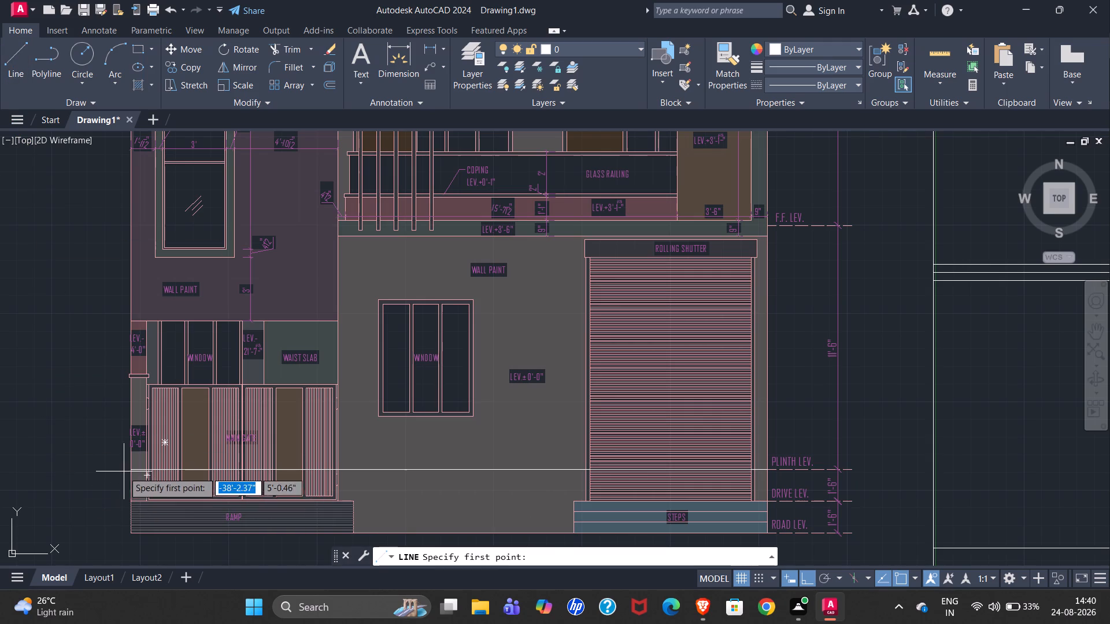
pyautogui.click(131, 470)
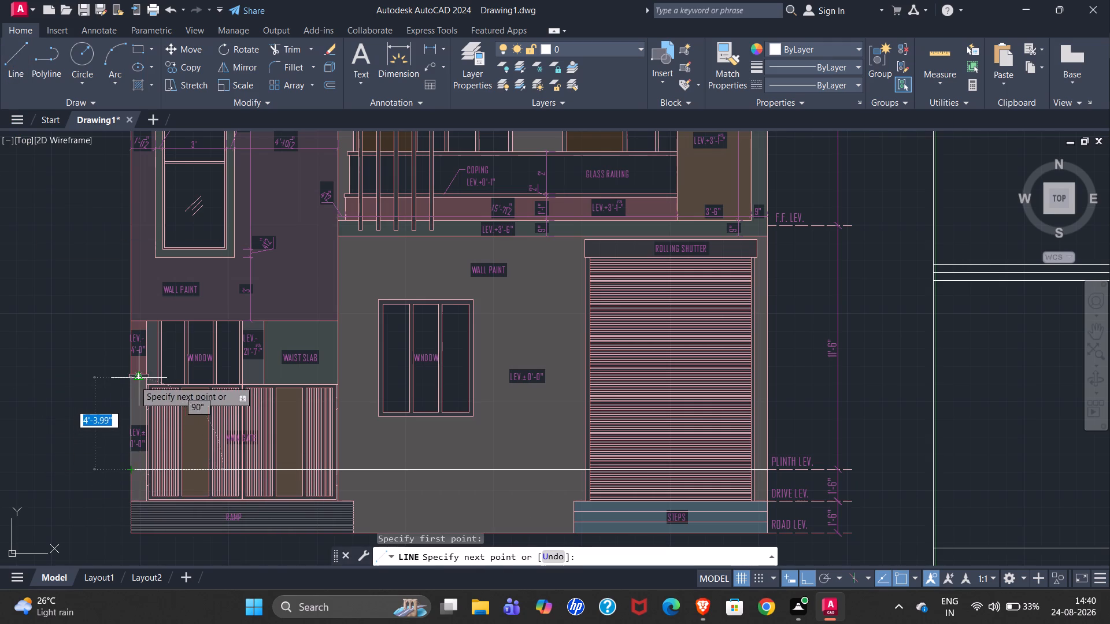
pyautogui.scroll(4, 127, 374)
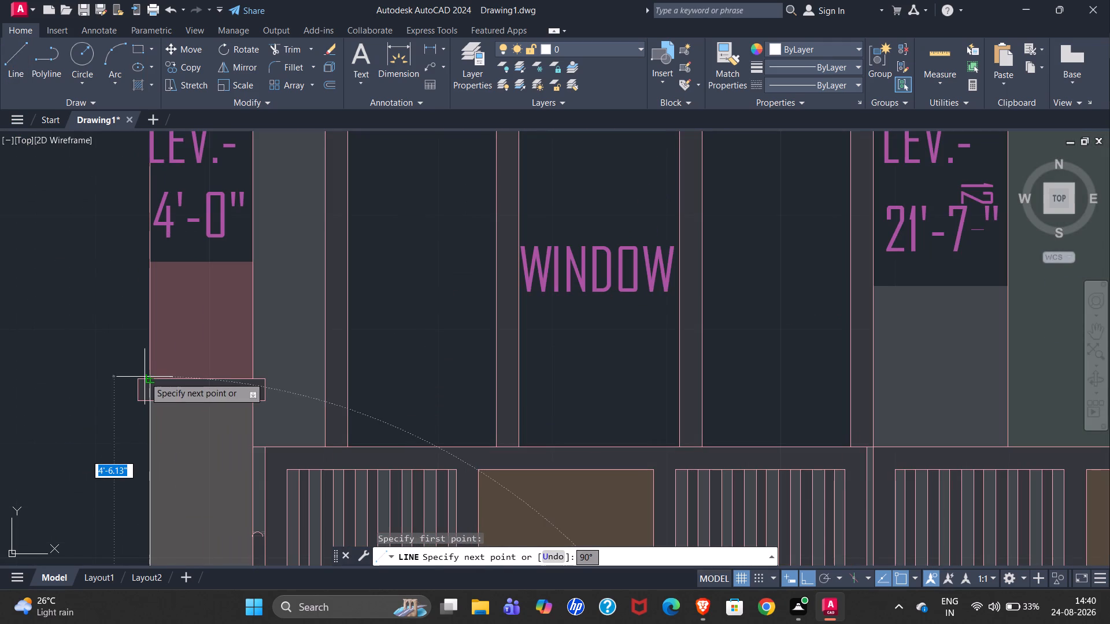
pyautogui.scroll(-1, 151, 377)
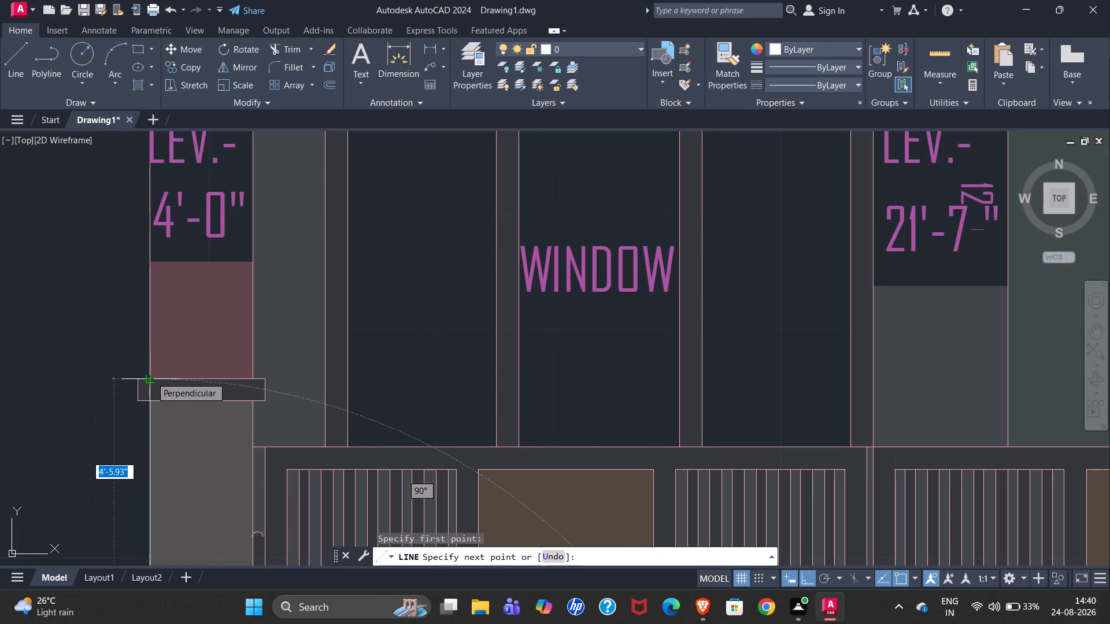
pyautogui.scroll(-2, 151, 377)
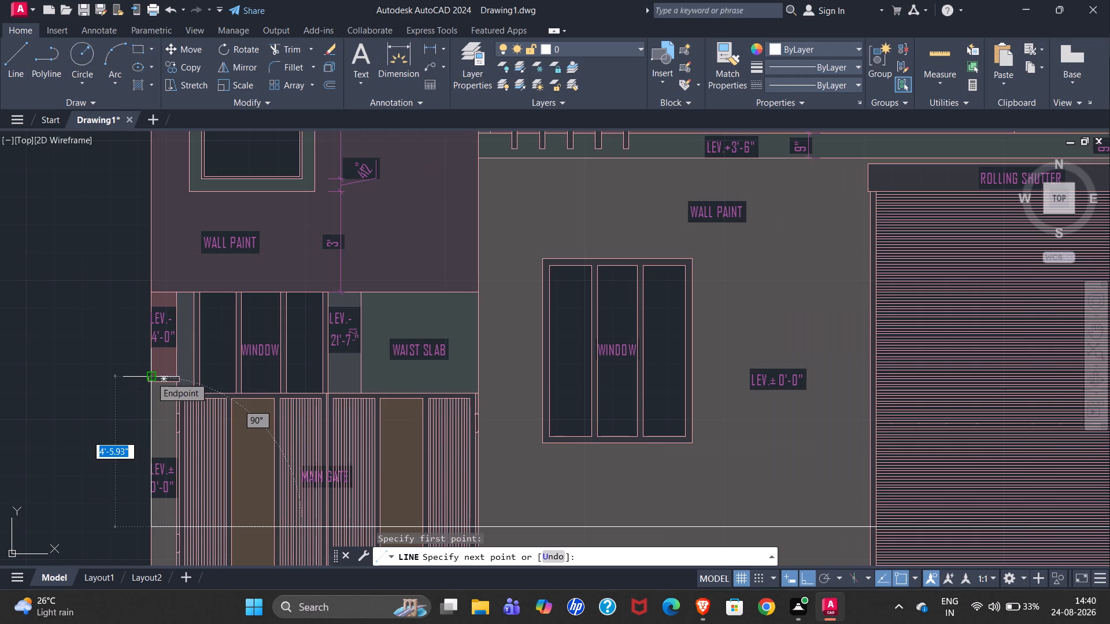
pyautogui.scroll(-2, 0, 330)
pyautogui.press('Escape')
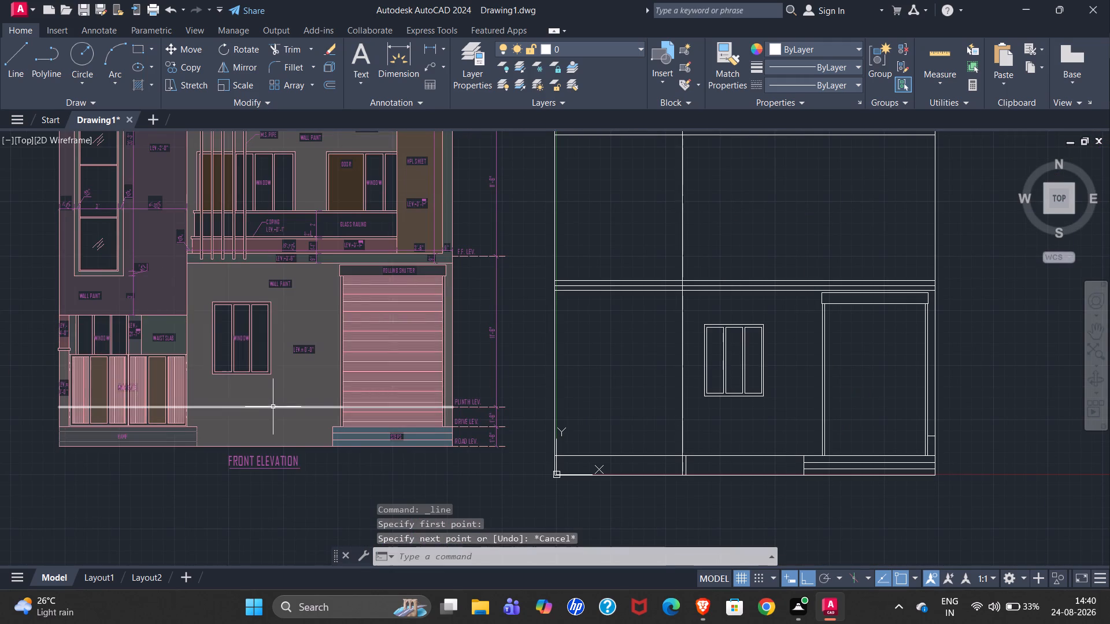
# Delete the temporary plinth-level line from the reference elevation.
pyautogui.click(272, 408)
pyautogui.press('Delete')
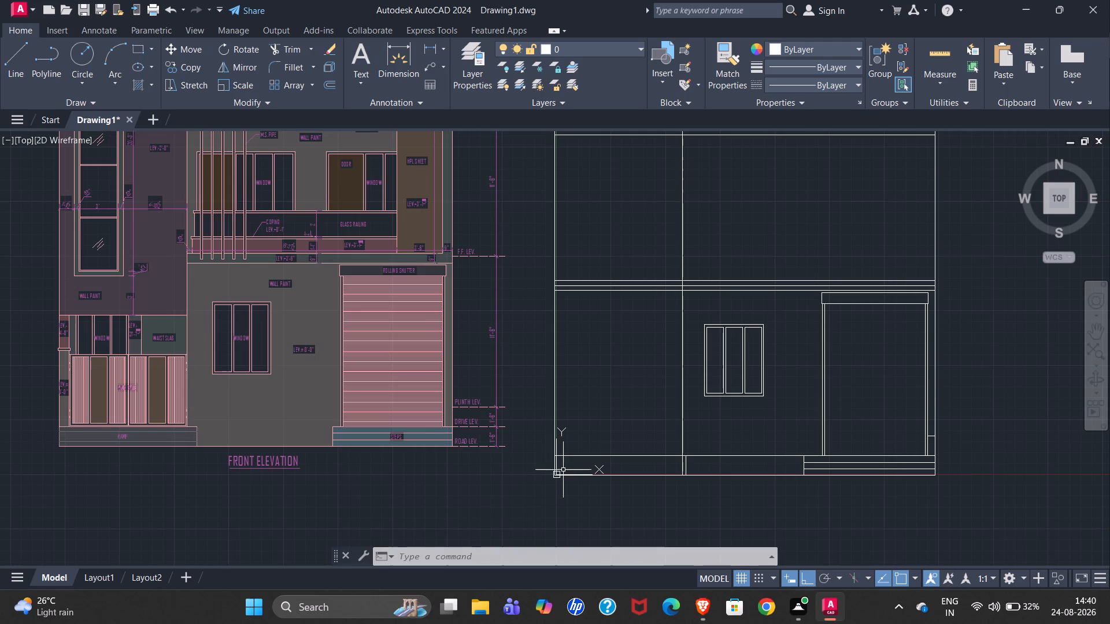
# Examine the main gate, its side pillar and the ramp on the reference elevation.
pyautogui.scroll(3, 105, 385)
pyautogui.scroll(-1, 243, 393)
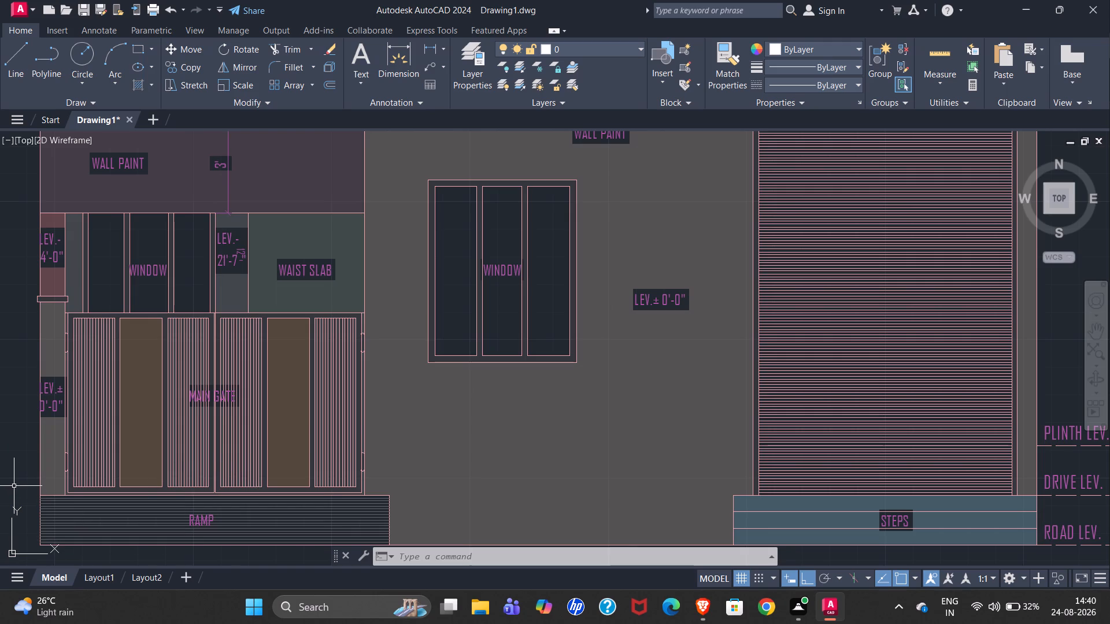
pyautogui.scroll(2, 77, 502)
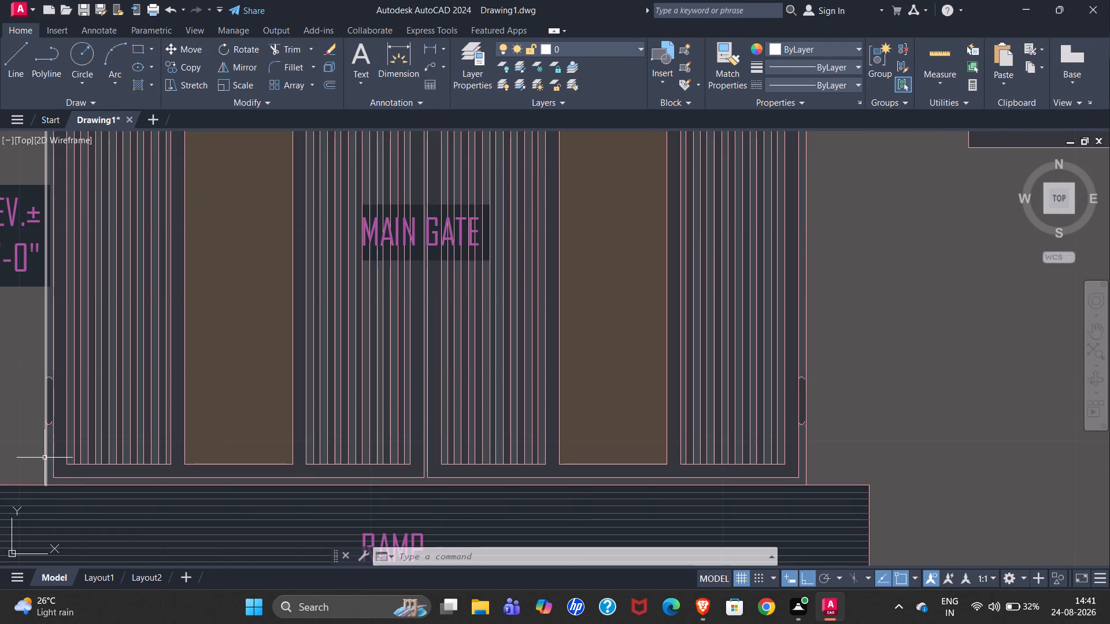
pyautogui.scroll(-1, 45, 458)
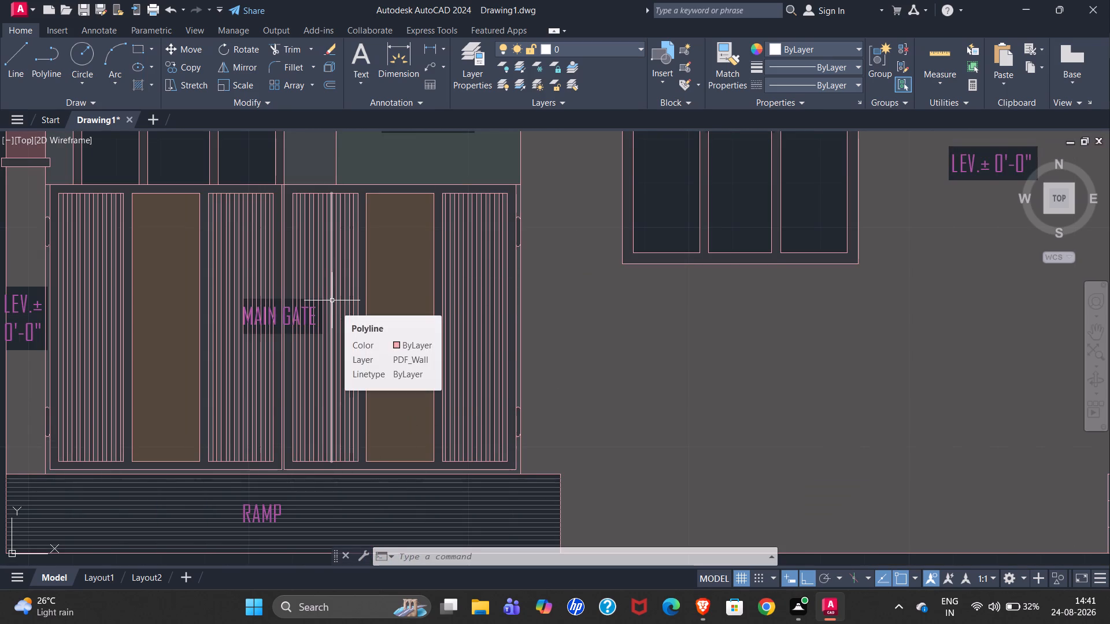
pyautogui.scroll(-2, 187, 206)
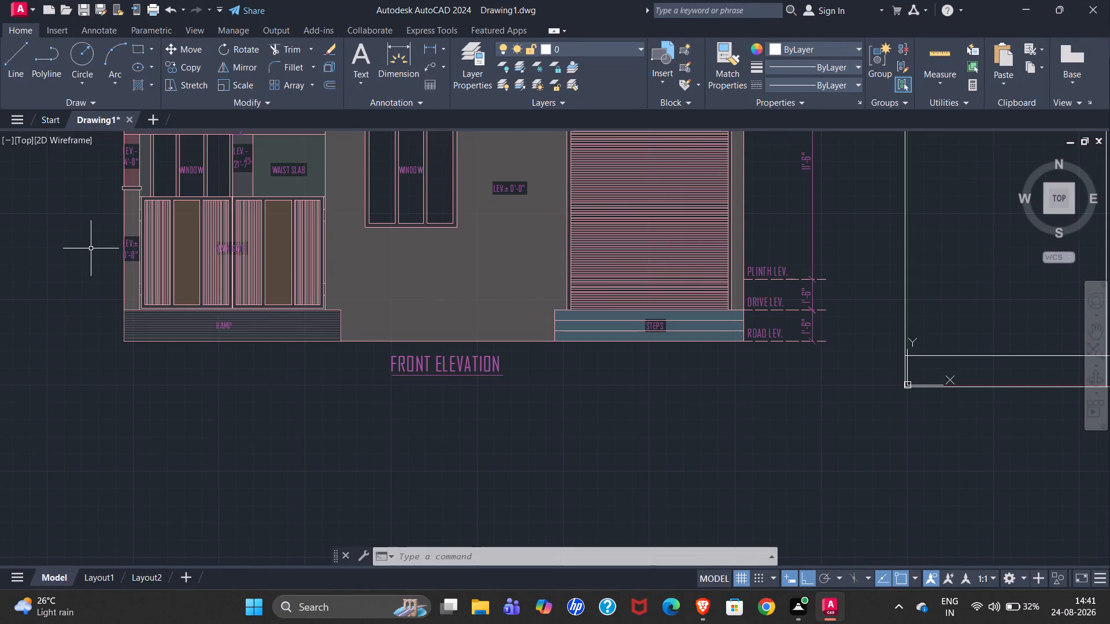
pyautogui.scroll(2, 108, 191)
pyautogui.scroll(-2, 0, 214)
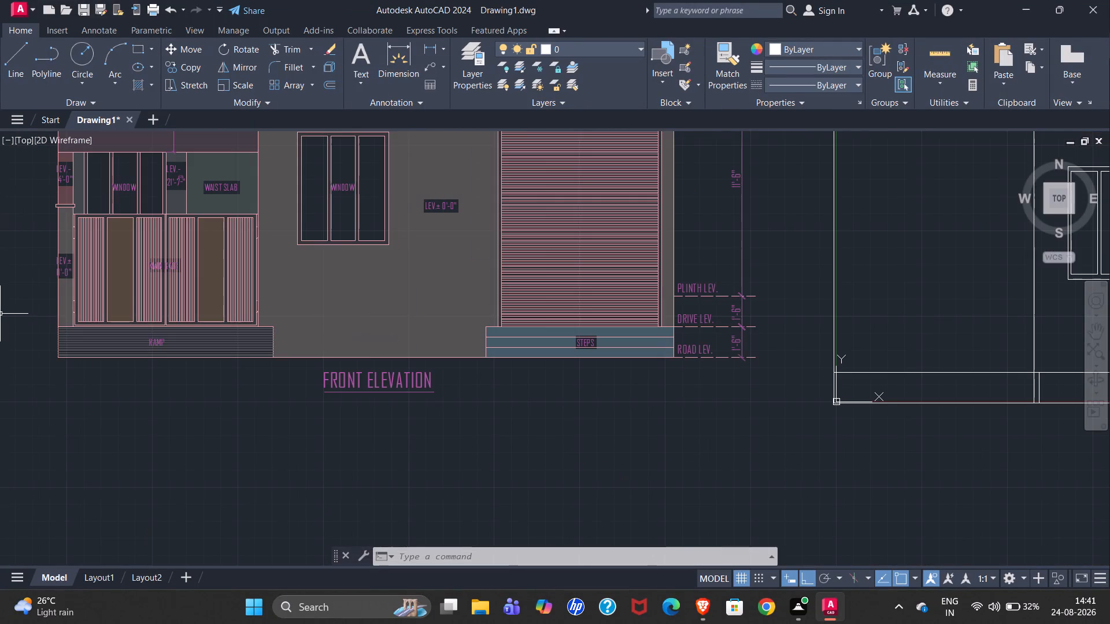
# Trim the part of the interior vertical wall line that runs down through the ramp band in the redrawn elevation.
pyautogui.scroll(-2, 0, 314)
pyautogui.scroll(5, 401, 284)
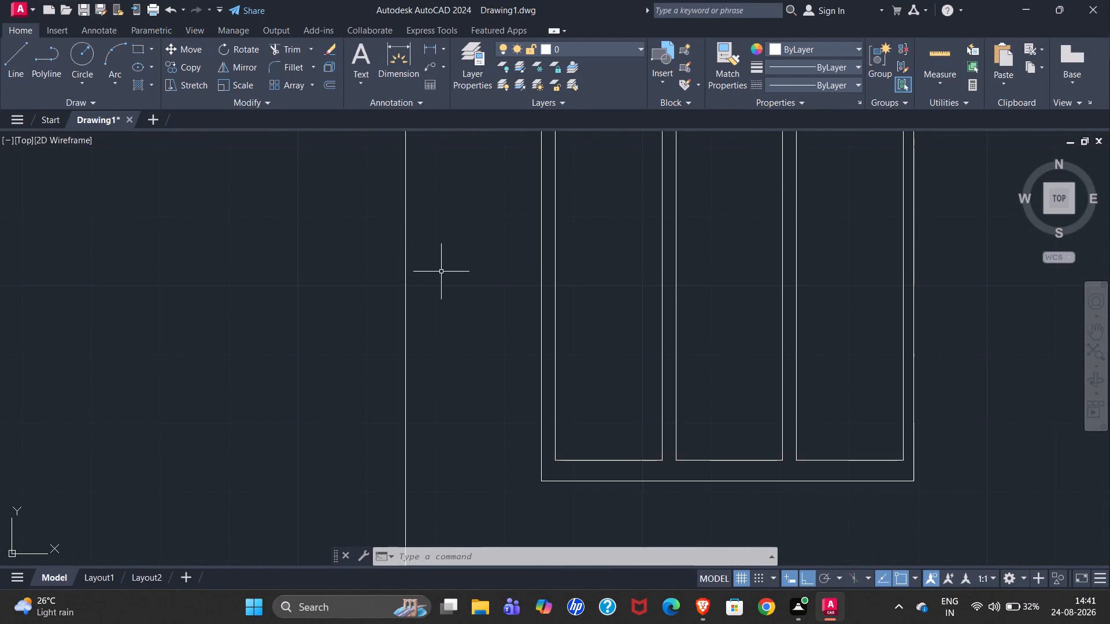
pyautogui.scroll(-3, 536, 267)
pyautogui.scroll(-1, 414, 307)
pyautogui.scroll(-1, 598, 317)
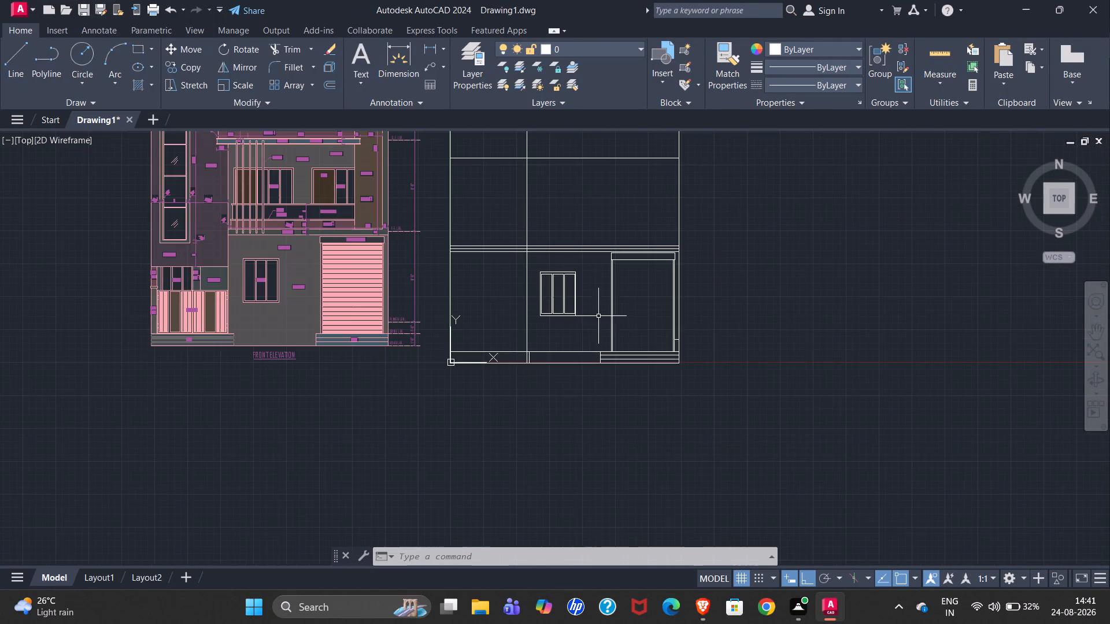
pyautogui.scroll(3, 526, 384)
pyautogui.scroll(-1, 568, 304)
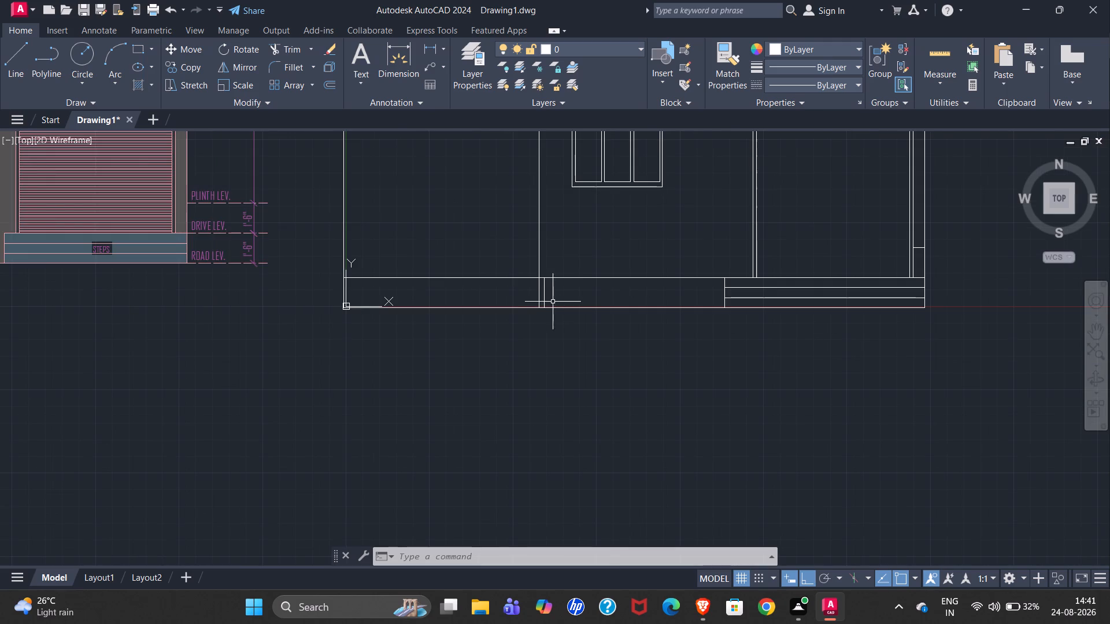
pyautogui.write('TR')
pyautogui.press('Return')
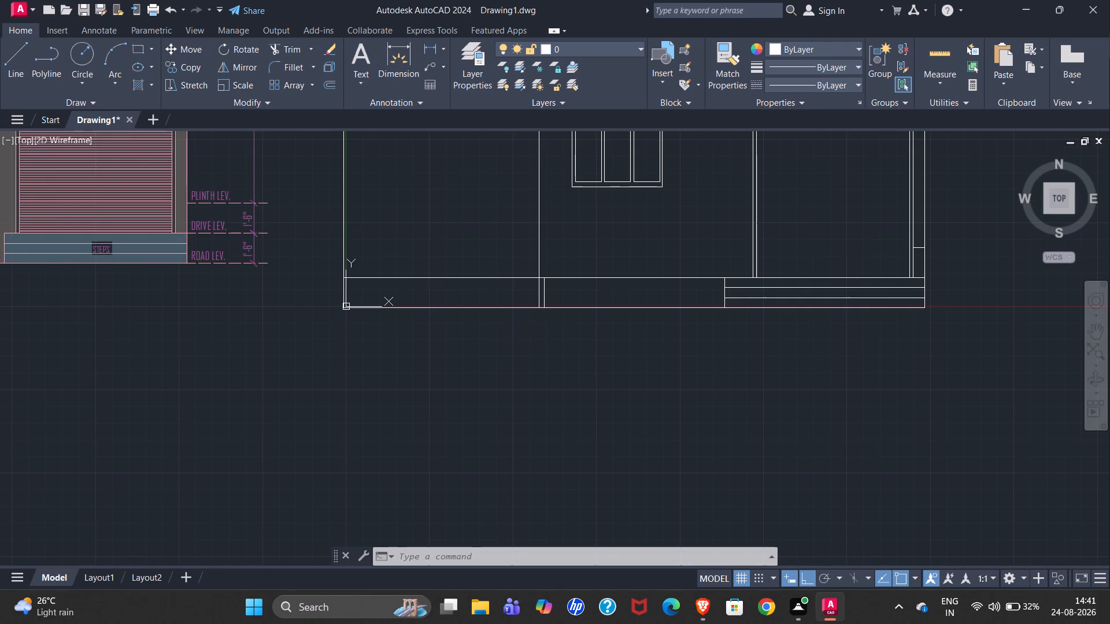
pyautogui.scroll(3, 537, 293)
pyautogui.click(537, 284)
pyautogui.scroll(-4, 566, 315)
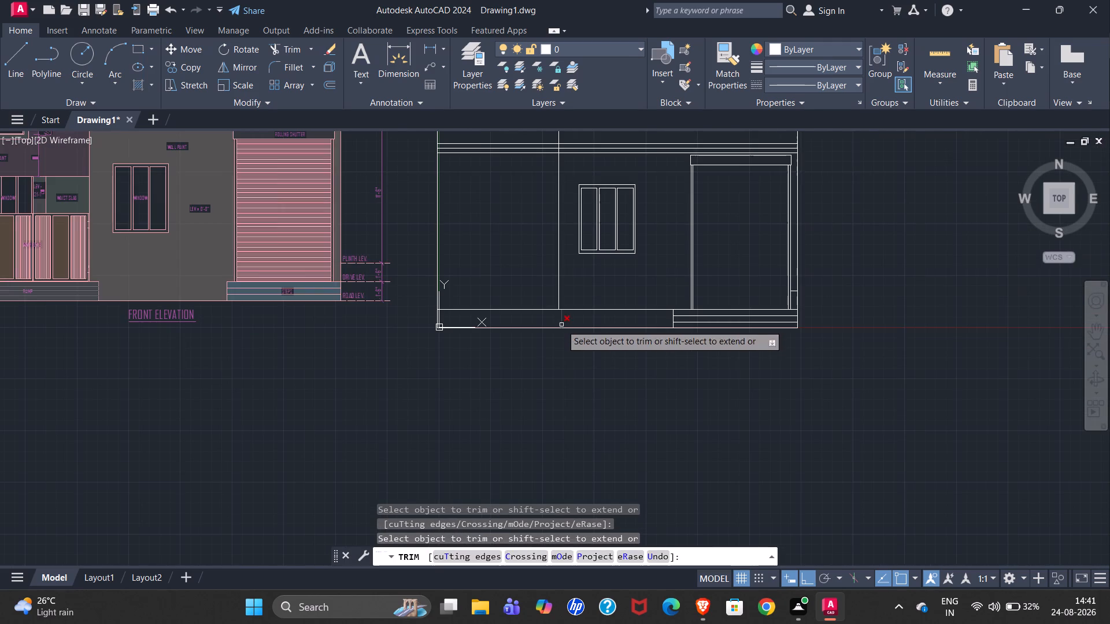
pyautogui.press('Escape')
pyautogui.scroll(-1, 556, 280)
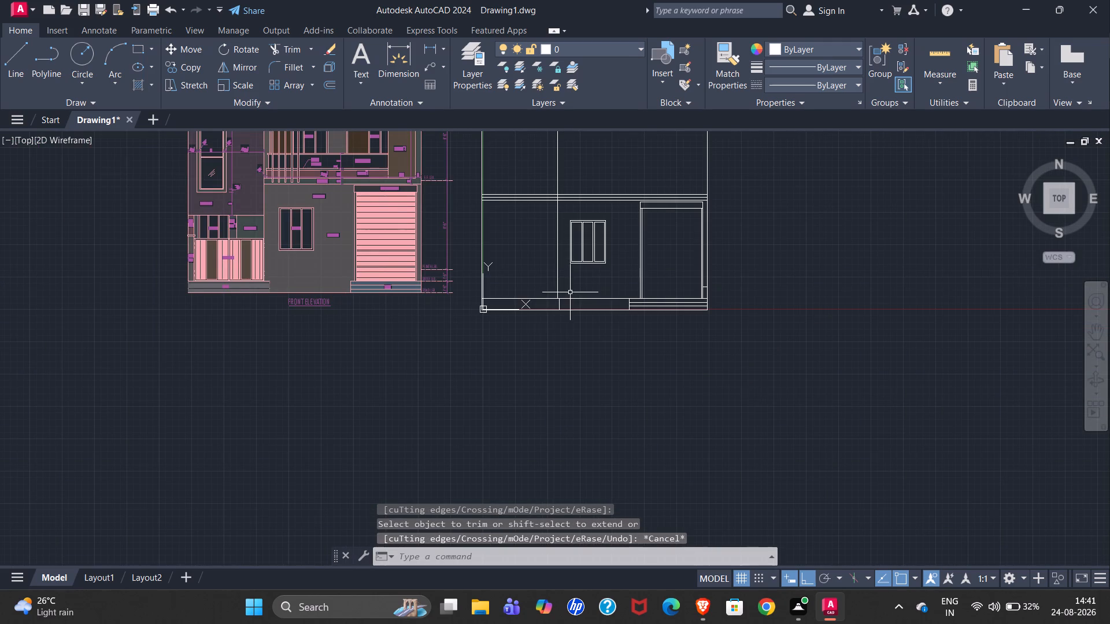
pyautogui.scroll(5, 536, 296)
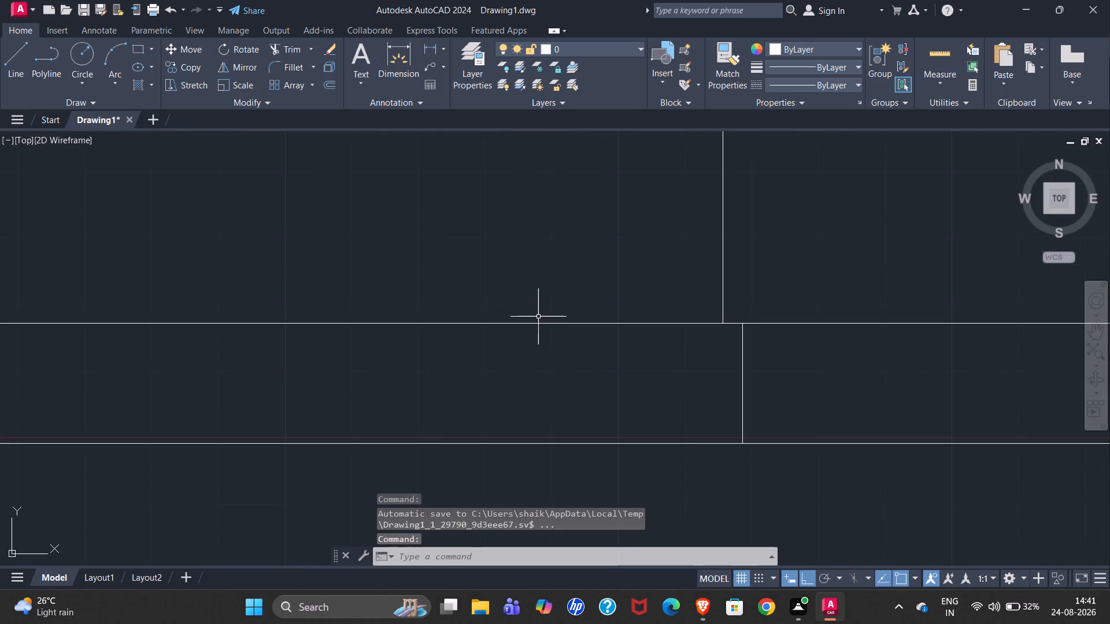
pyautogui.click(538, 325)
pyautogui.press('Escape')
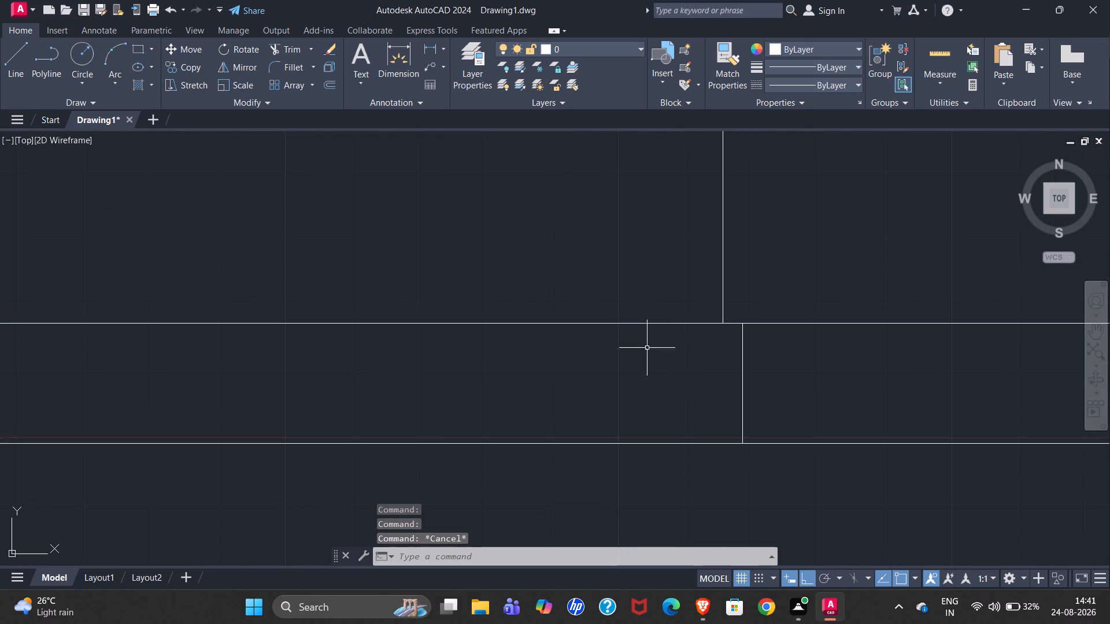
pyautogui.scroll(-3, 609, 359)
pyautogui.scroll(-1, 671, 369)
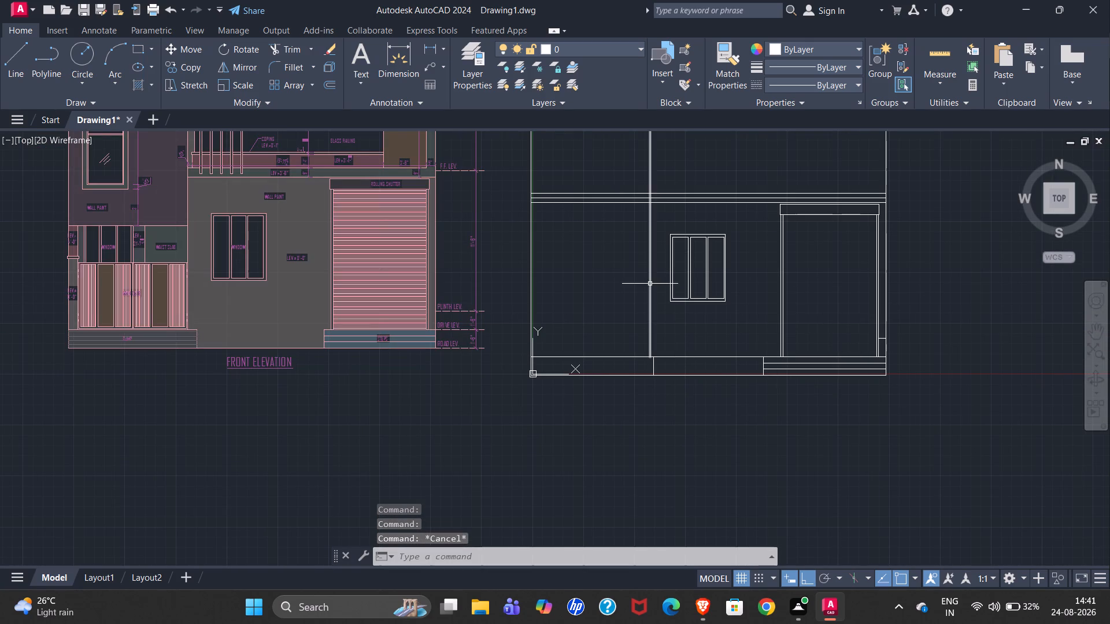
# Examine the main gate's two leaf outlines and top edge on the reference elevation by highlighting them.
pyautogui.scroll(2, 83, 285)
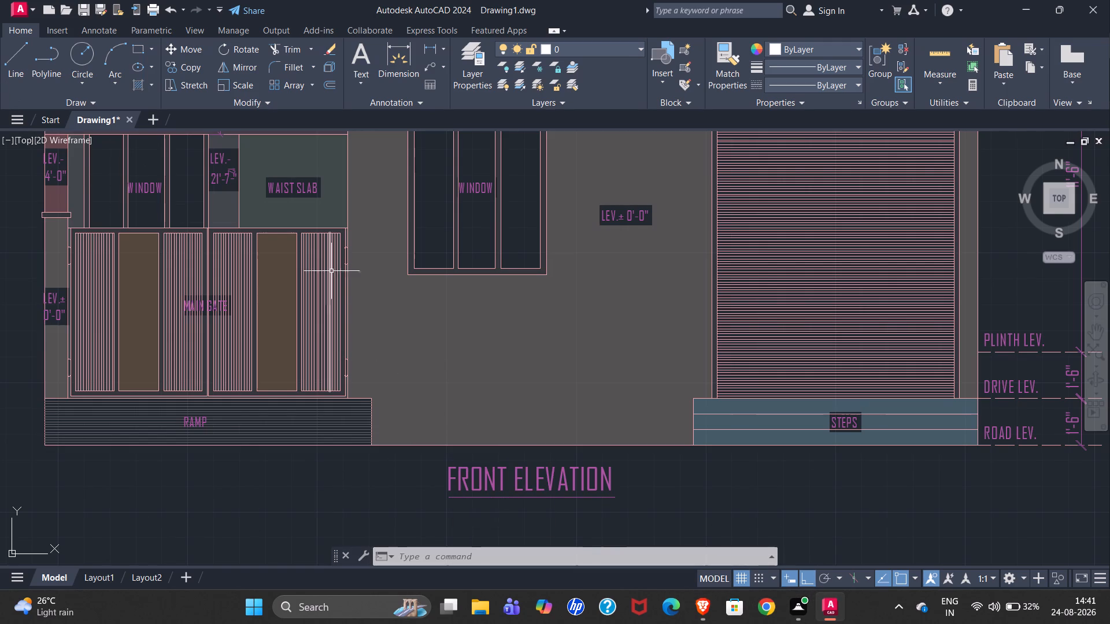
pyautogui.scroll(1, 73, 239)
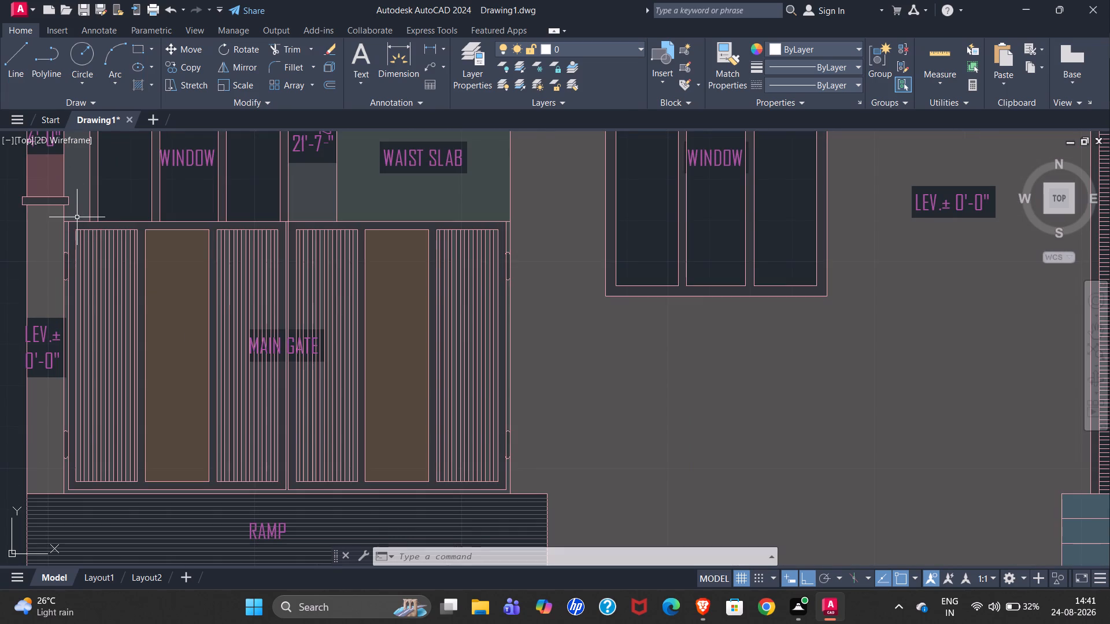
pyautogui.click(77, 222)
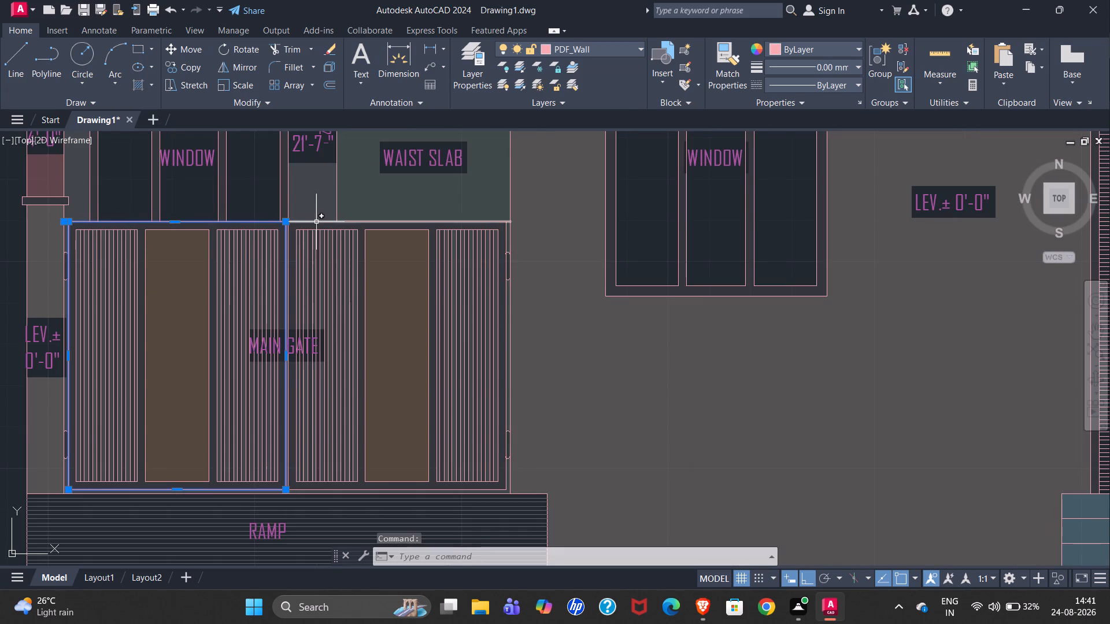
pyautogui.click(316, 221)
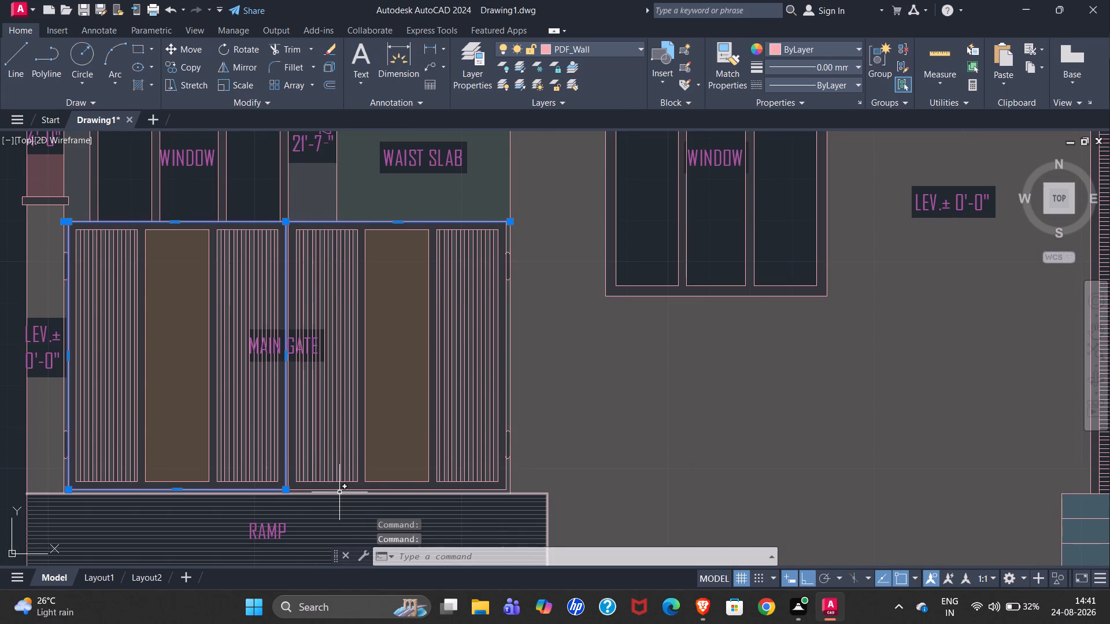
pyautogui.click(339, 490)
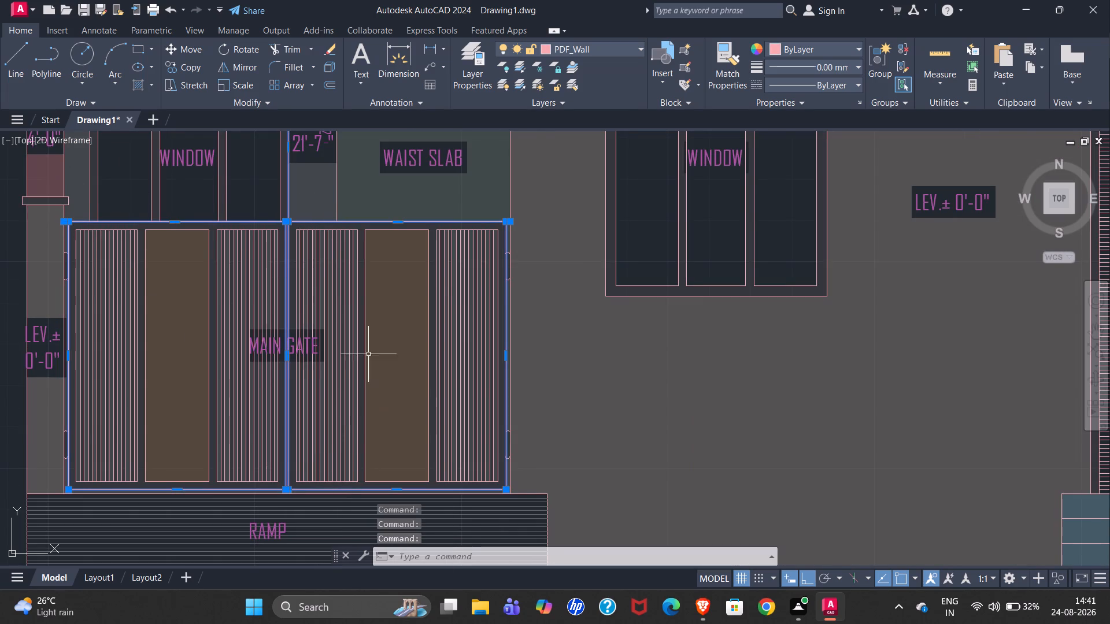
pyautogui.scroll(-1, 279, 349)
pyautogui.press('Escape')
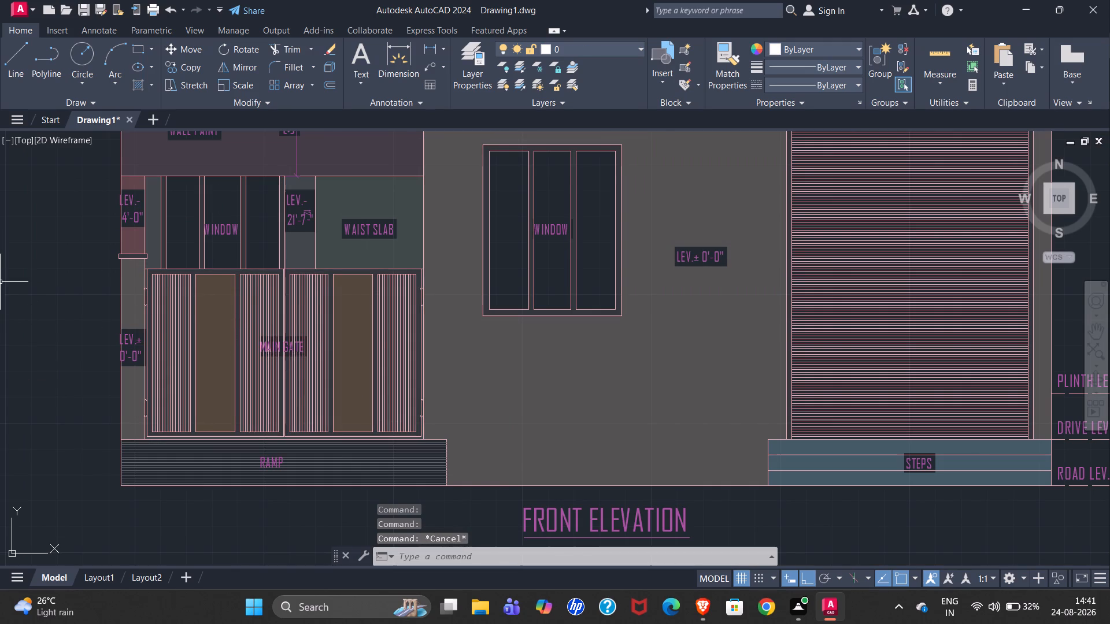
# Compare the reference's main gate and ground floor with the empty bay beside the window in the redrawn elevation.
pyautogui.scroll(-1, 0, 282)
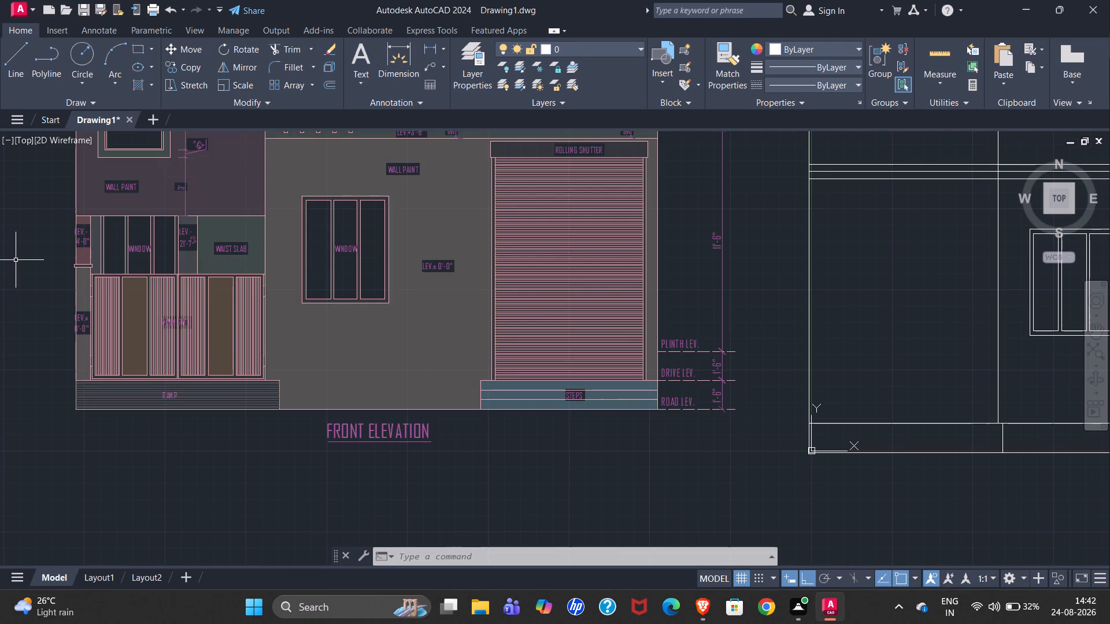
pyautogui.scroll(-2, 214, 340)
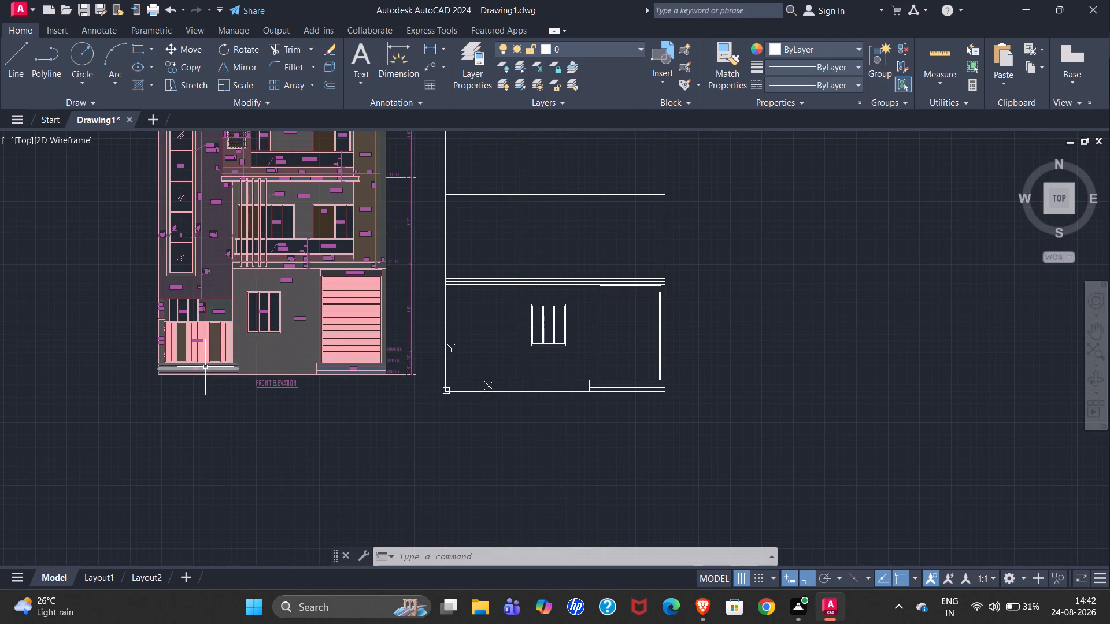
pyautogui.scroll(3, 190, 194)
pyautogui.scroll(-1, 151, 219)
pyautogui.scroll(-1, 110, 259)
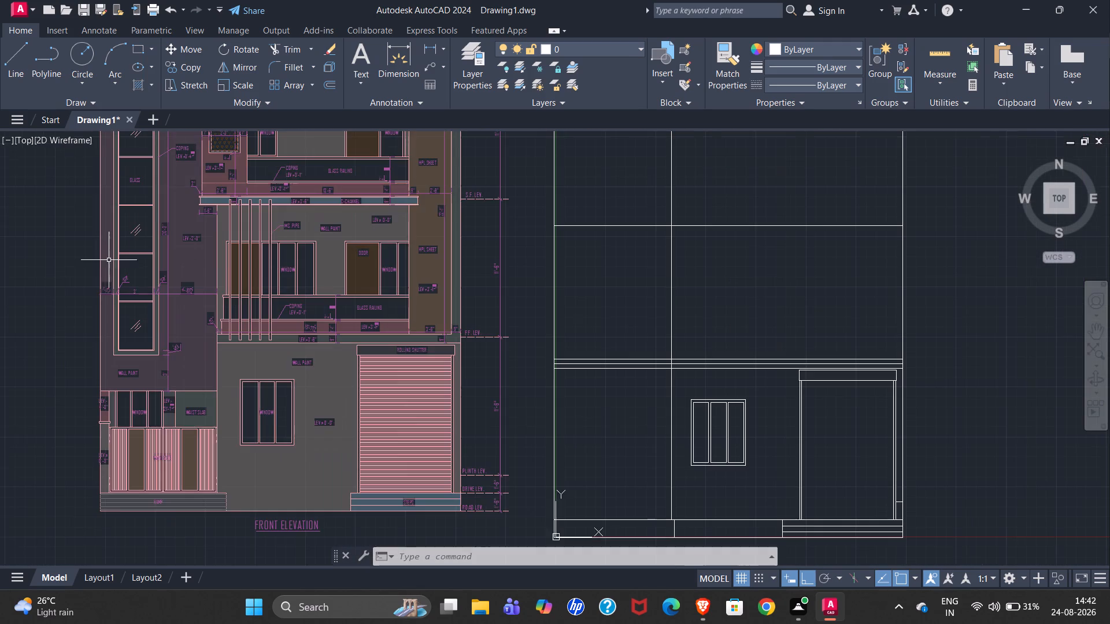
pyautogui.scroll(-3, 107, 262)
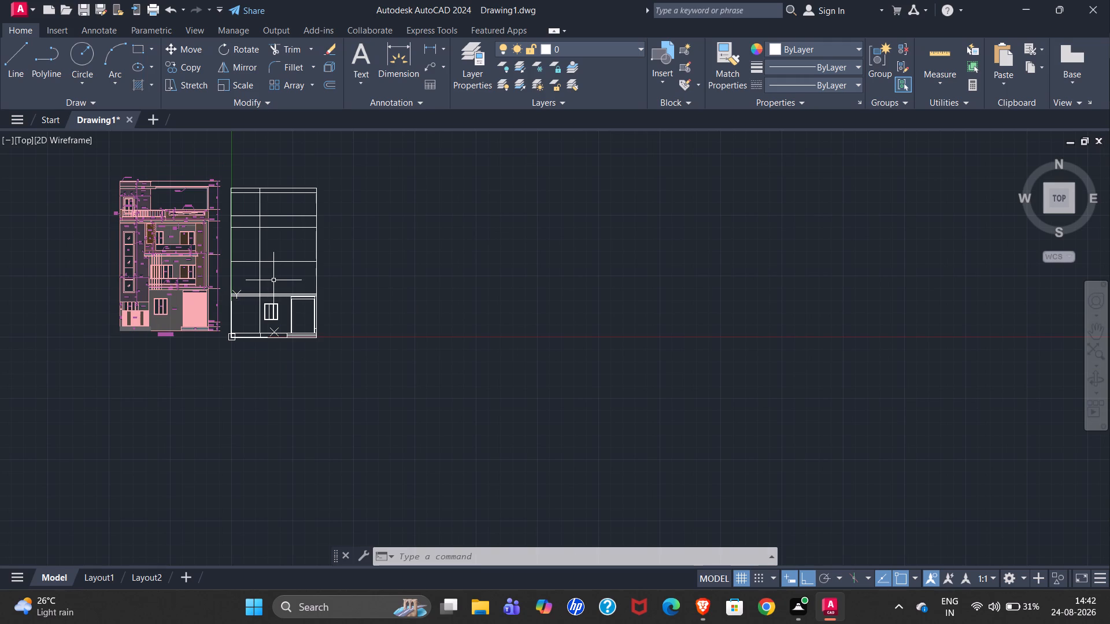
pyautogui.scroll(2, 180, 372)
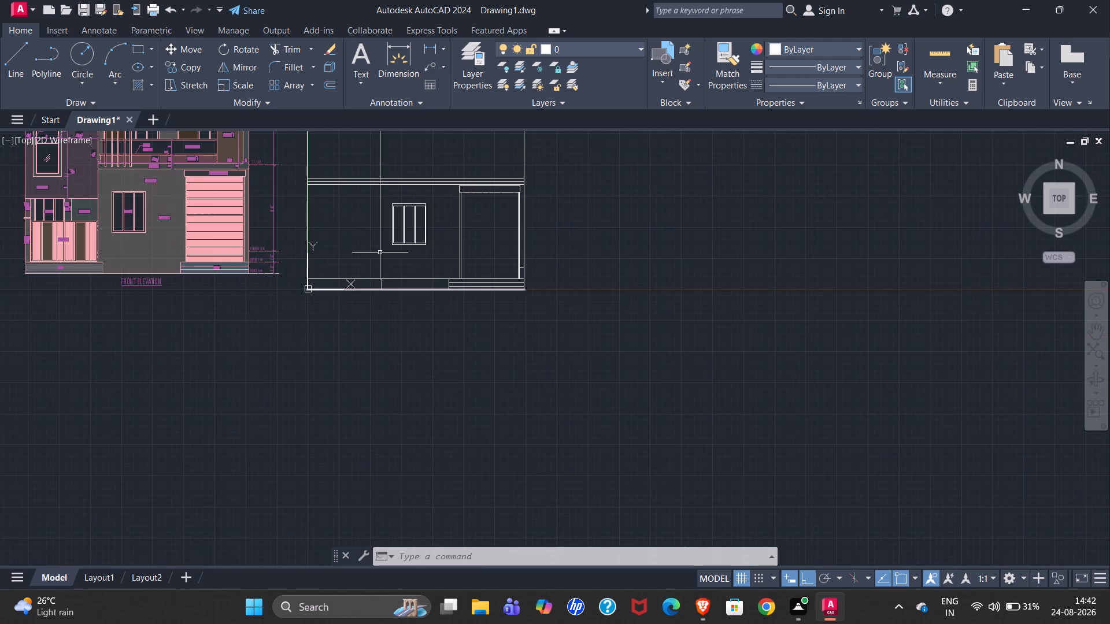
pyautogui.scroll(-1, 654, 224)
pyautogui.scroll(2, 435, 216)
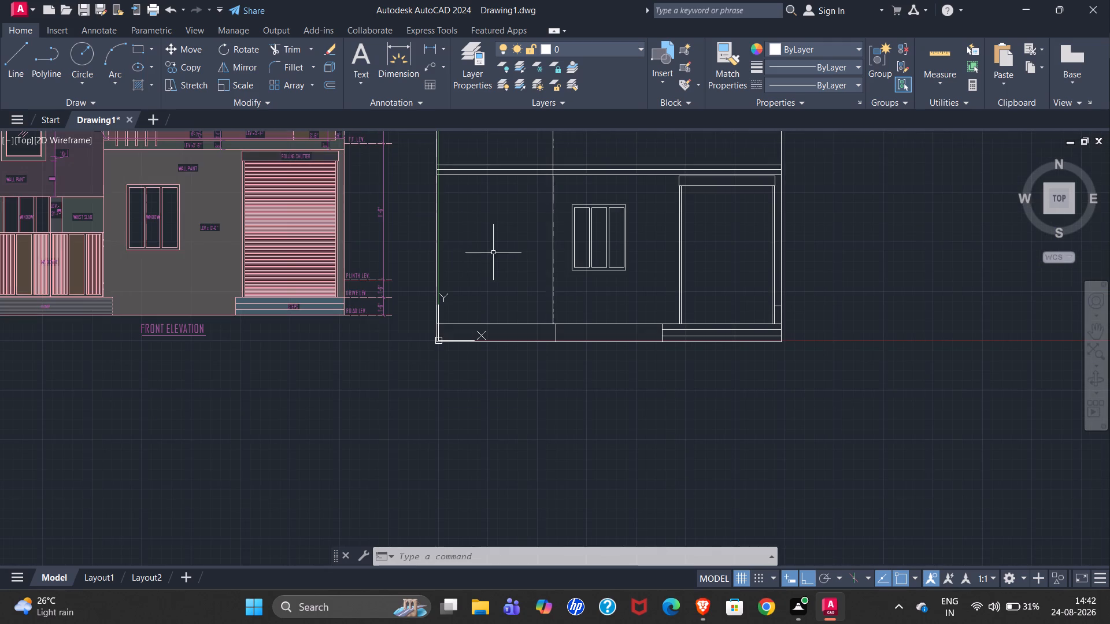
pyautogui.scroll(-1, 464, 262)
pyautogui.scroll(3, 171, 248)
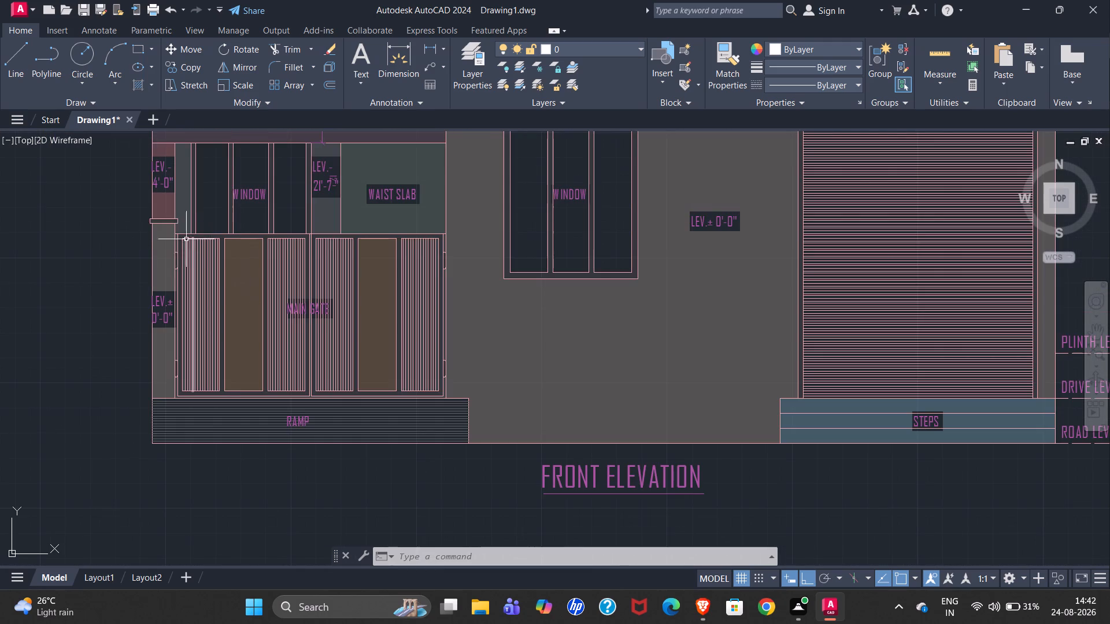
pyautogui.scroll(-1, 62, 329)
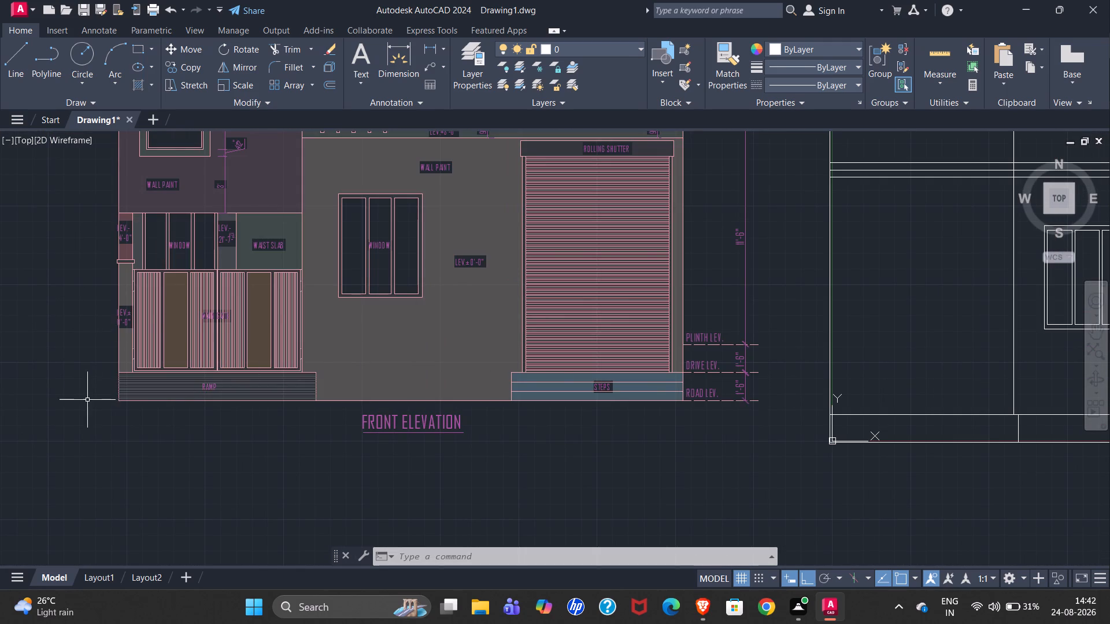
pyautogui.scroll(-1, 0, 384)
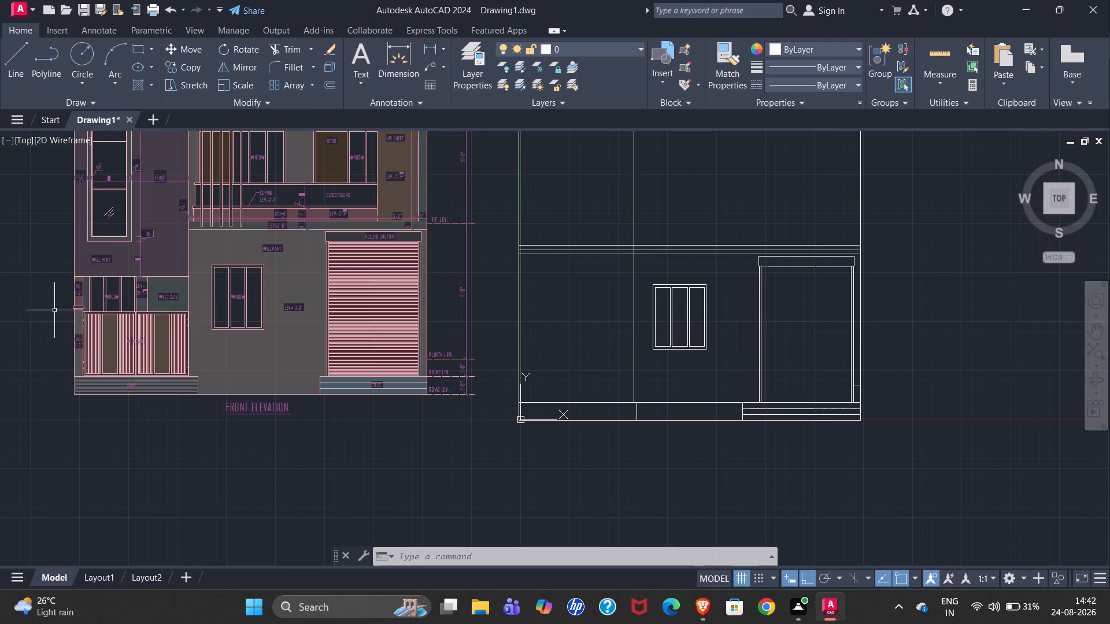
# Inspect the wall line above the gate-side window and the small ledge on the pillar in the reference elevation.
pyautogui.scroll(2, 64, 292)
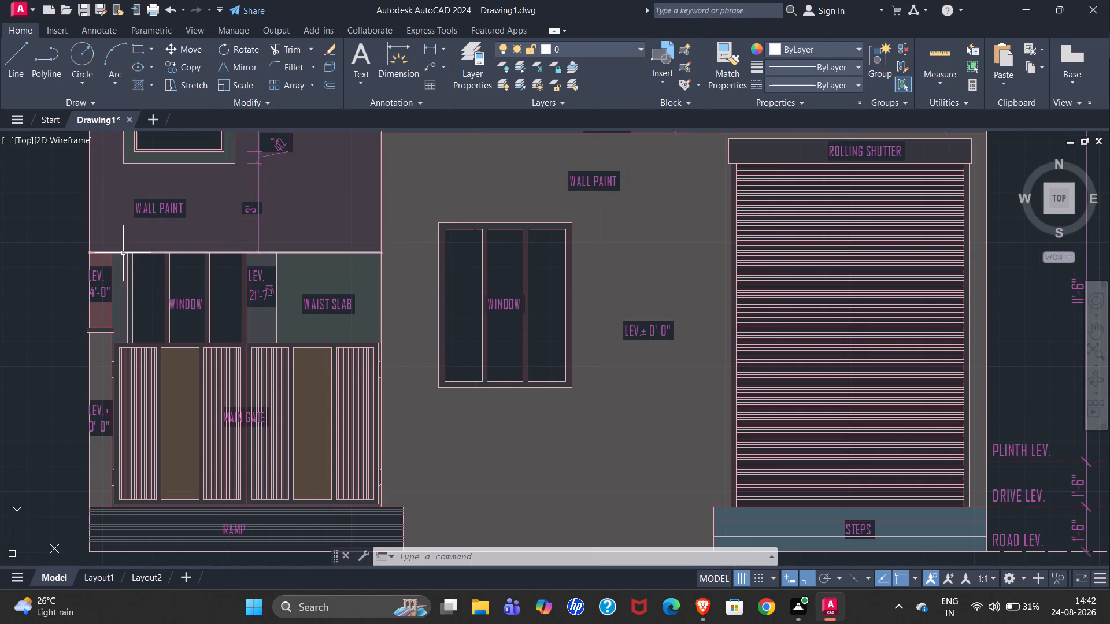
pyautogui.click(123, 254)
pyautogui.scroll(-1, 5, 266)
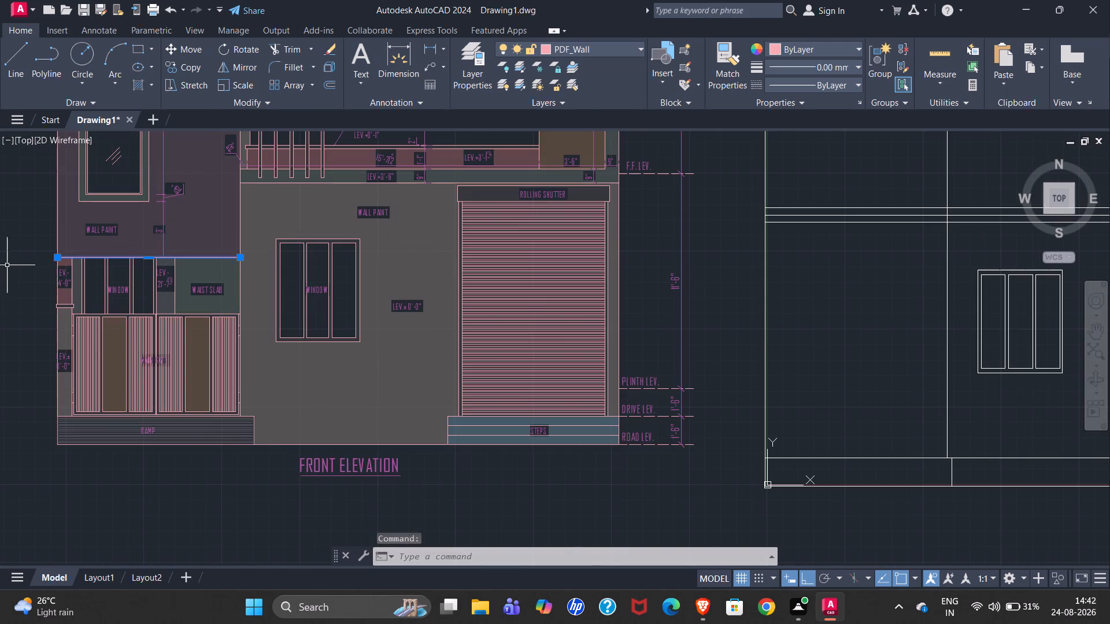
pyautogui.press('Escape')
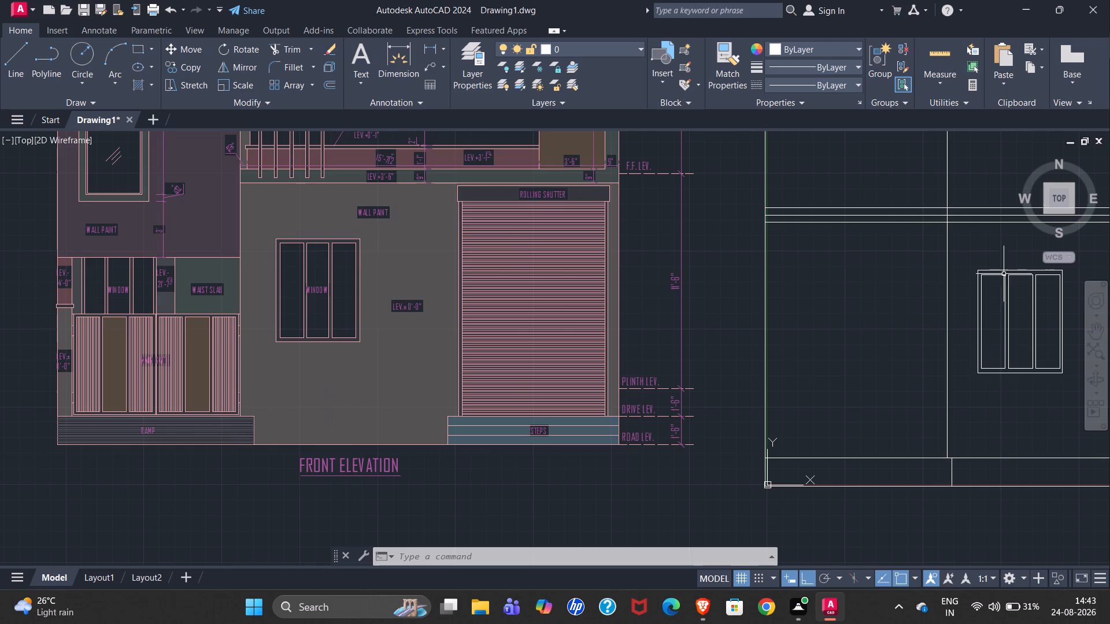
pyautogui.scroll(3, 63, 305)
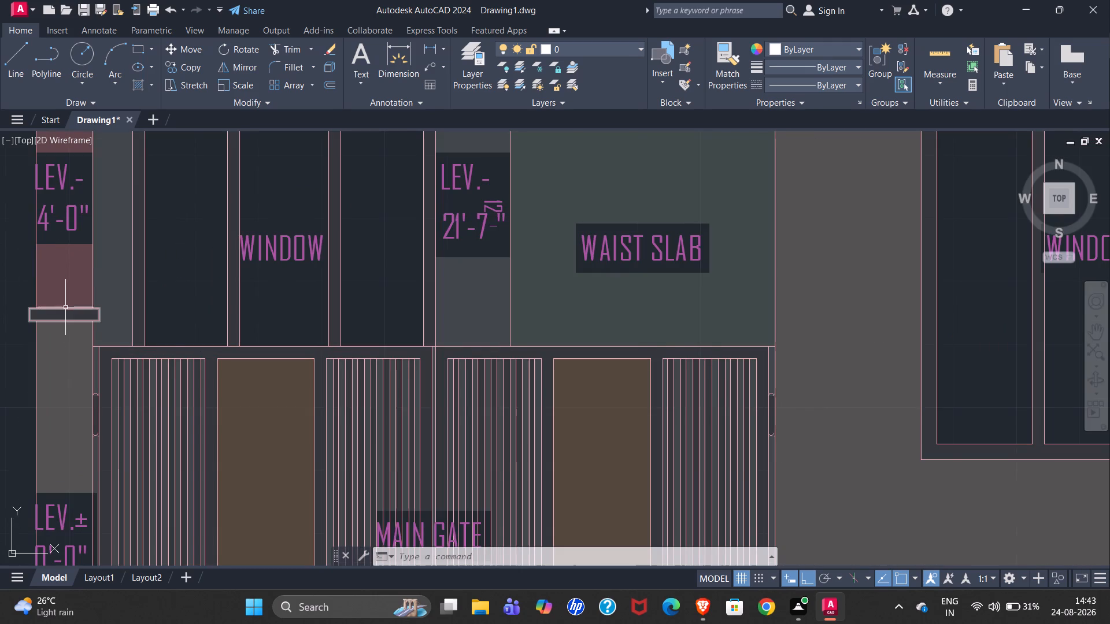
pyautogui.click(65, 321)
pyautogui.scroll(-2, 0, 307)
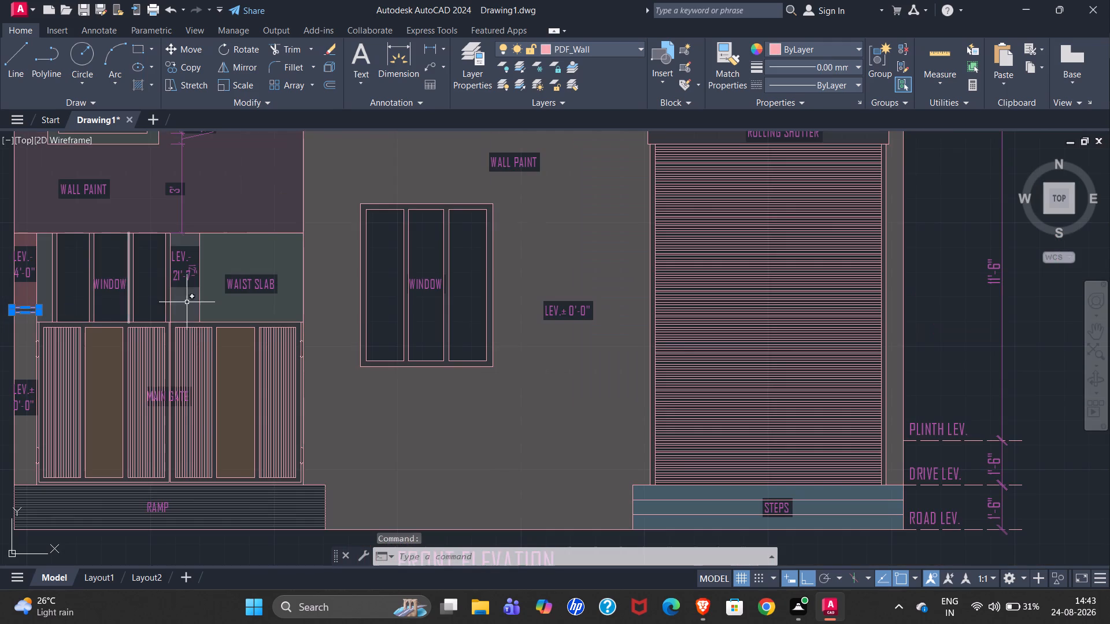
pyautogui.scroll(-1, 80, 357)
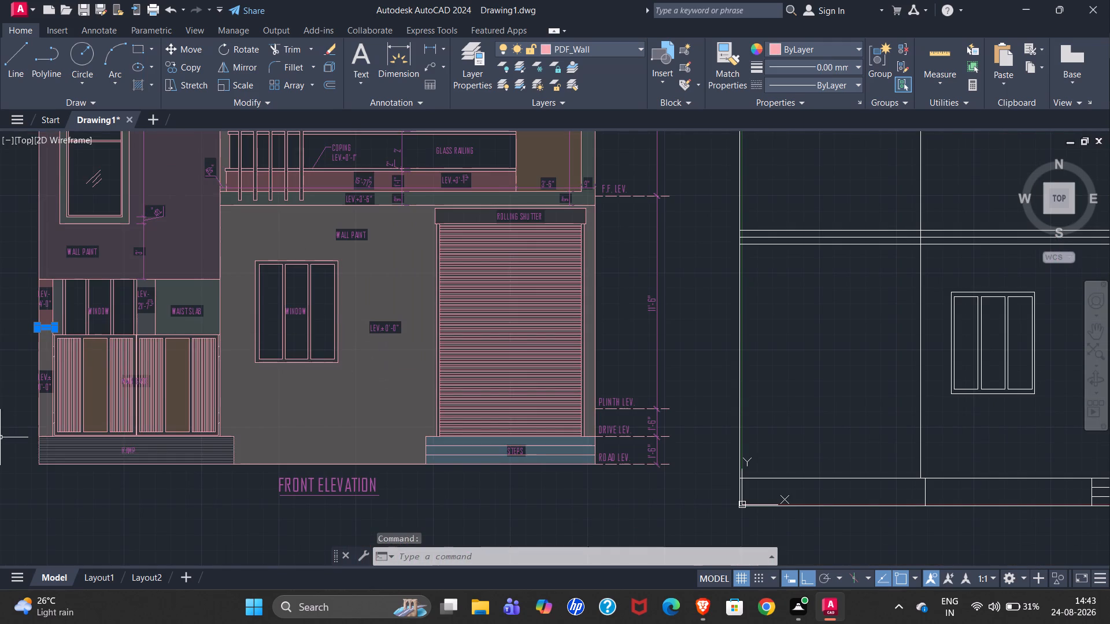
pyautogui.press('Escape')
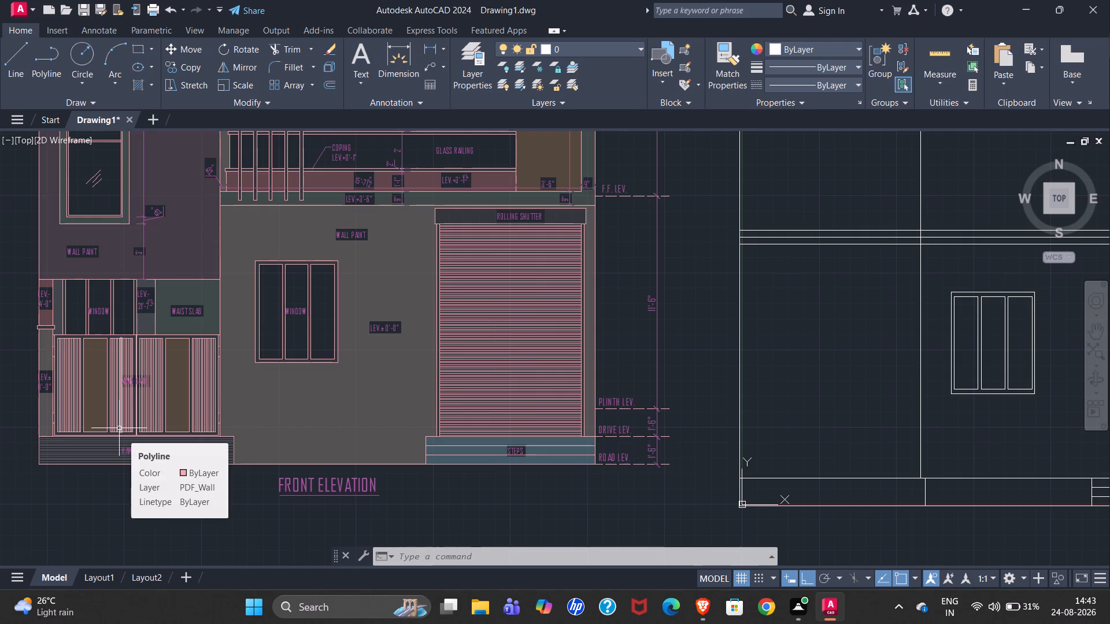
# Examine the reference's pillar ledge, window, waist slab and level labels above the main gate against the redrawn elevation.
pyautogui.scroll(-2, 90, 397)
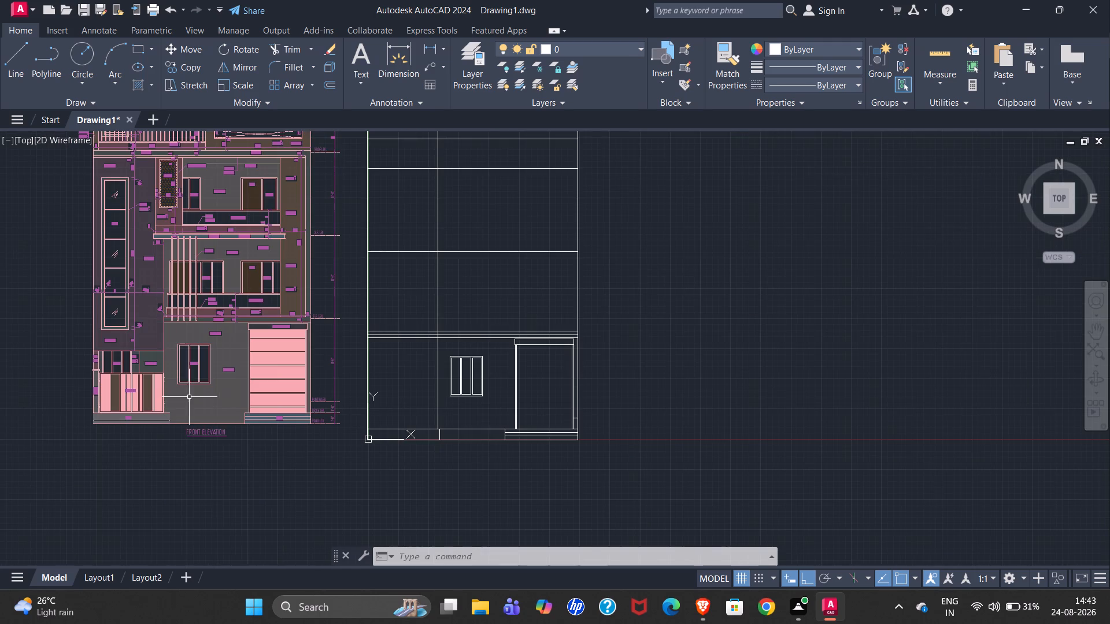
pyautogui.scroll(3, 100, 311)
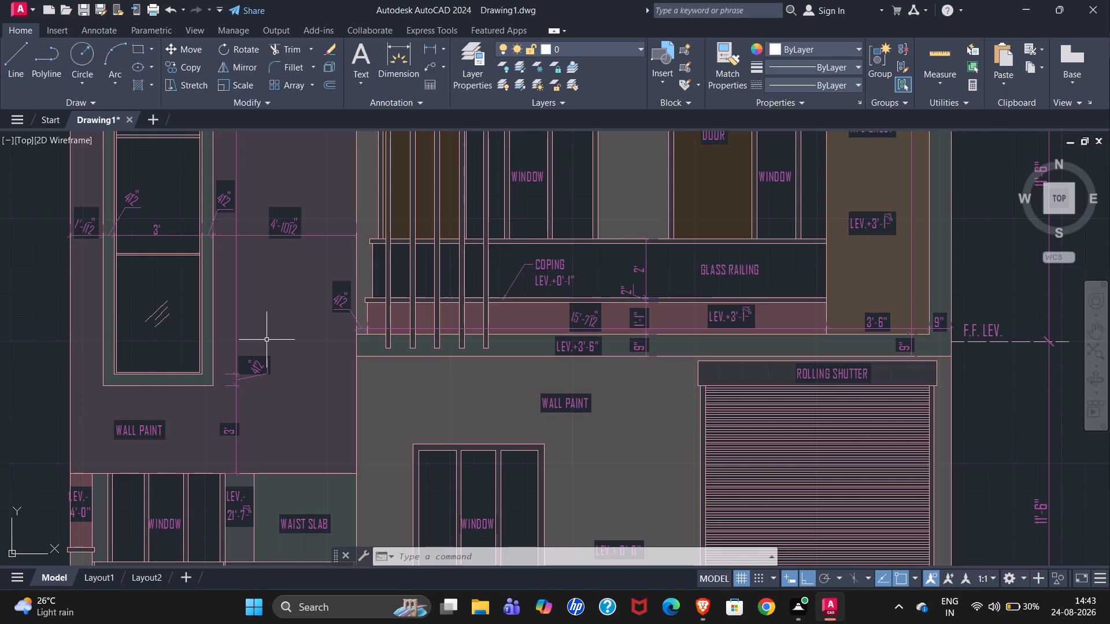
pyautogui.scroll(-1, 182, 321)
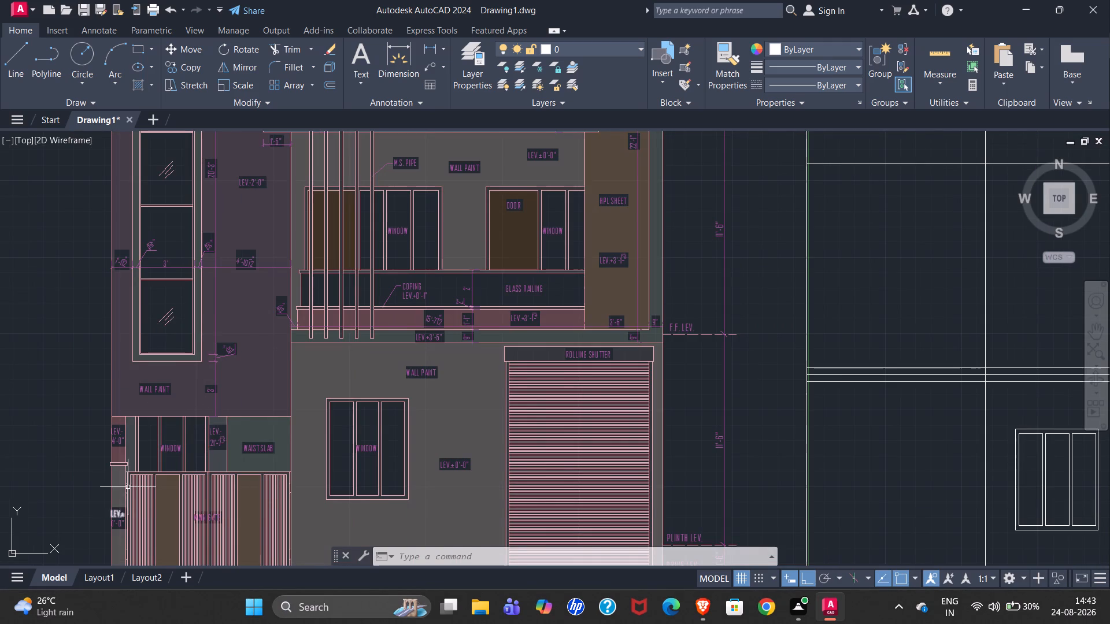
pyautogui.scroll(2, 143, 459)
pyautogui.scroll(-2, 34, 443)
pyautogui.scroll(2, 47, 459)
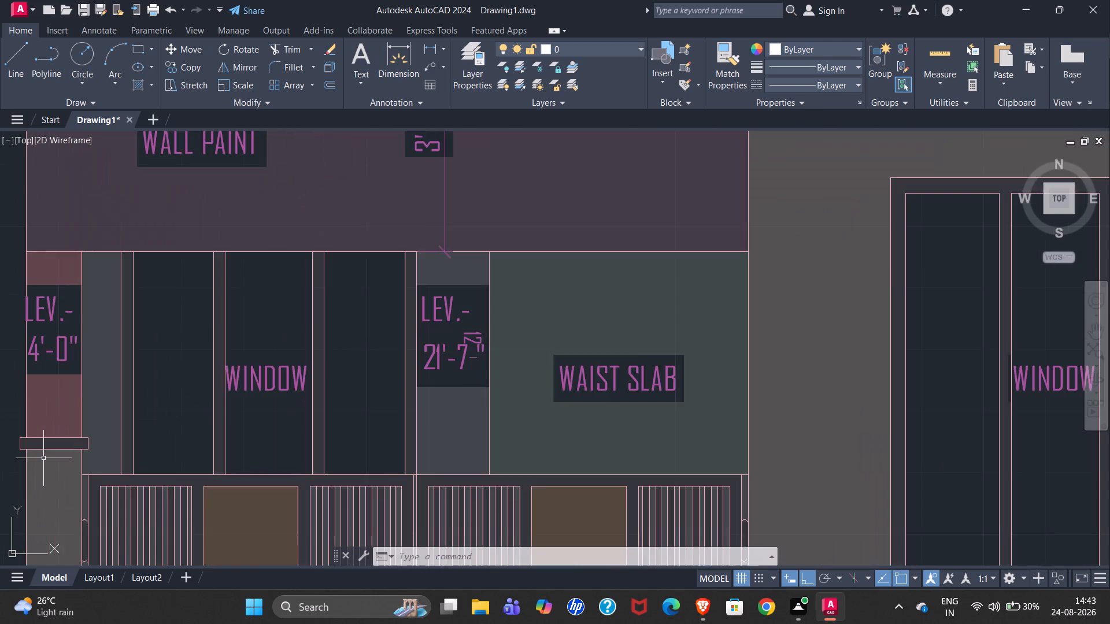
pyautogui.scroll(2, 43, 458)
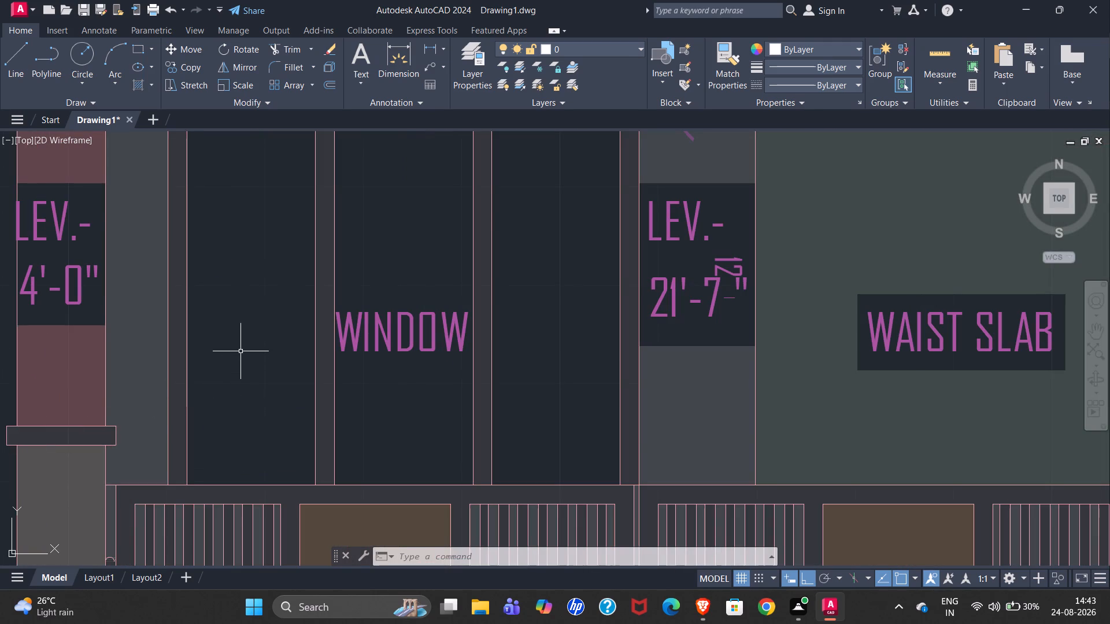
pyautogui.scroll(-2, 240, 351)
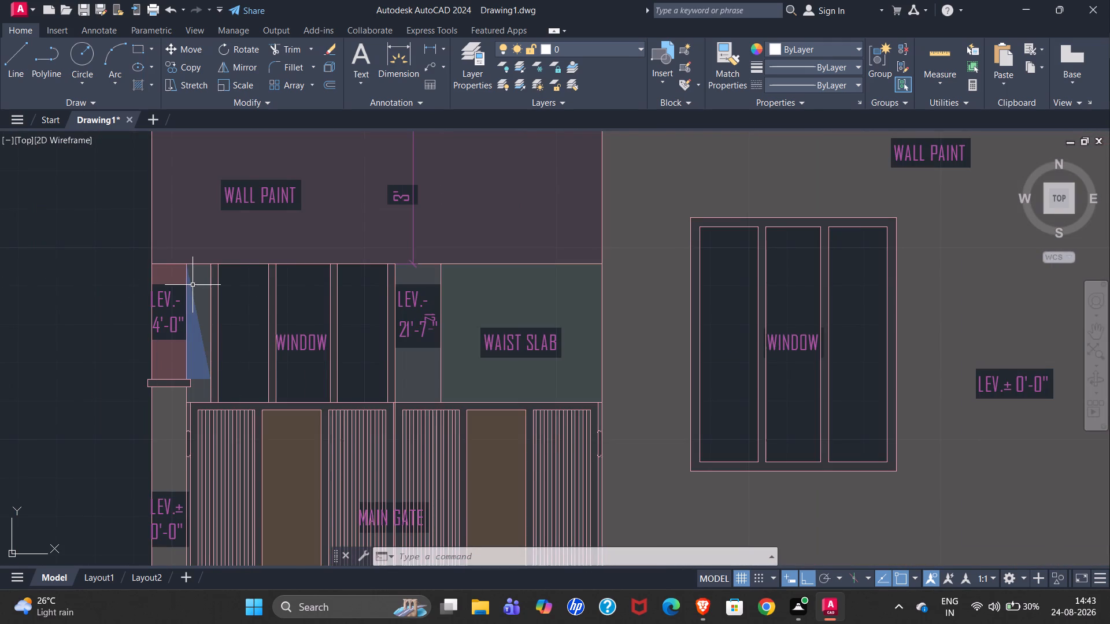
pyautogui.scroll(-1, 193, 285)
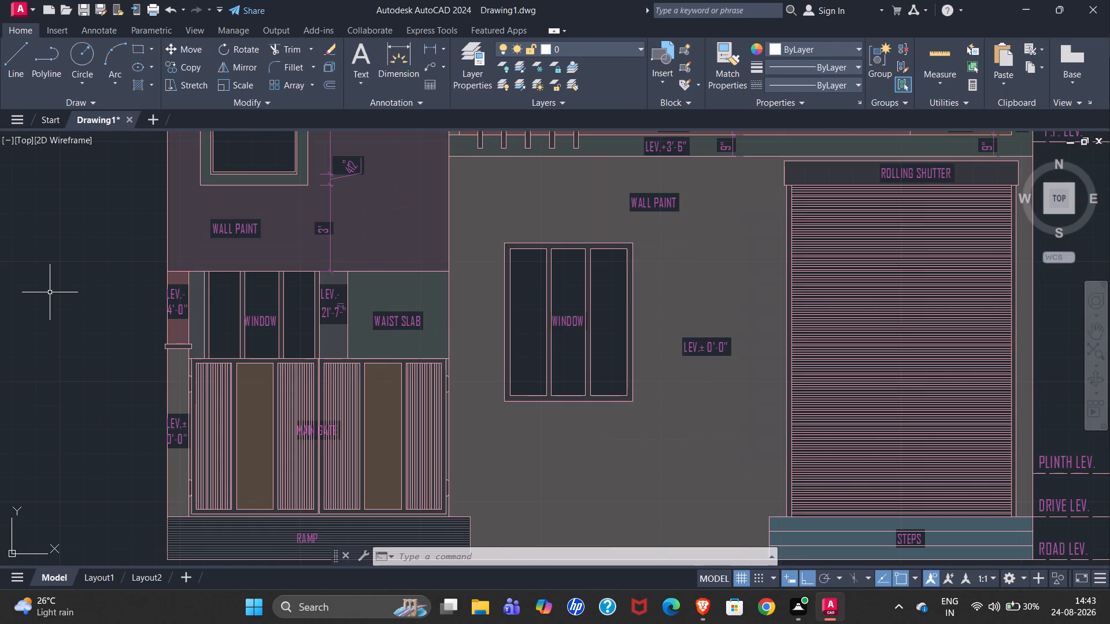
pyautogui.scroll(-1, 78, 284)
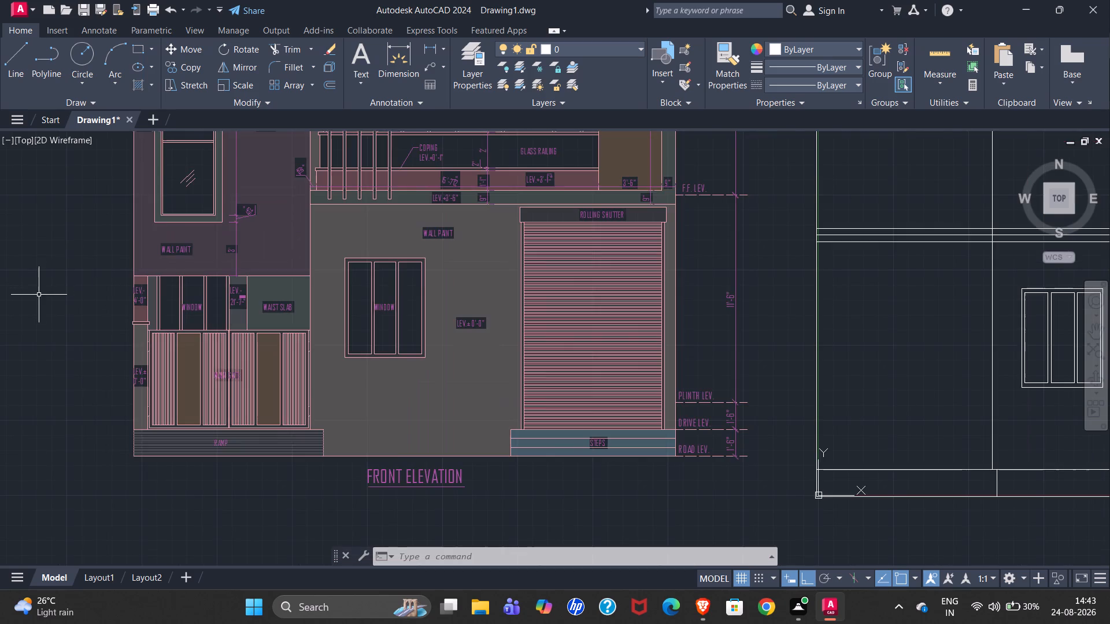
pyautogui.scroll(-1, 24, 299)
pyautogui.scroll(2, 616, 305)
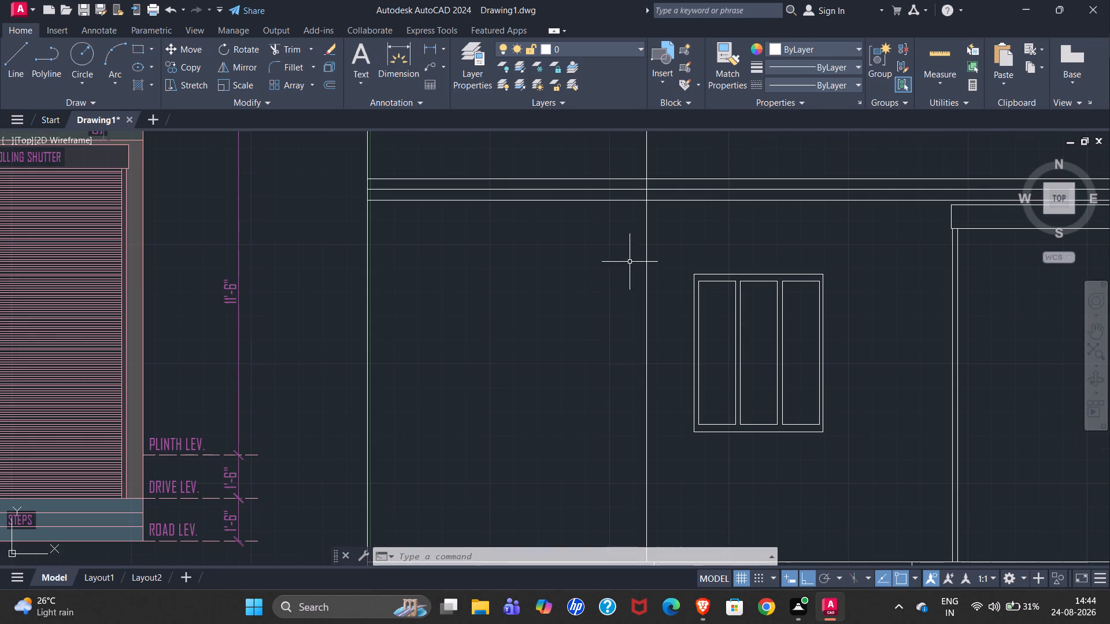
pyautogui.scroll(-2, 735, 210)
pyautogui.scroll(3, 170, 257)
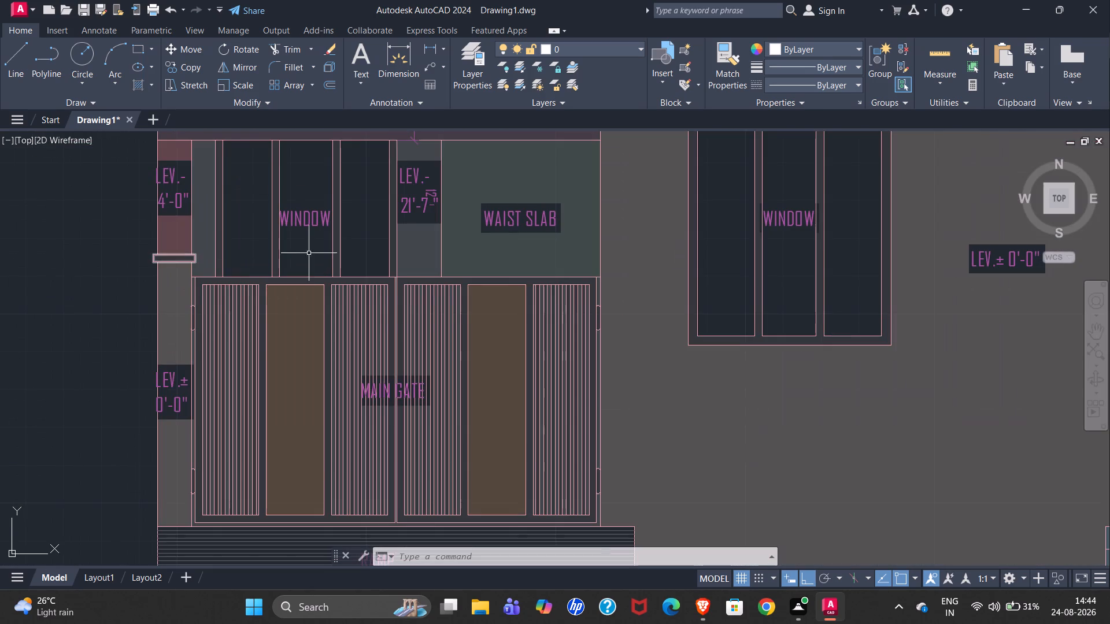
pyautogui.scroll(-1, 203, 295)
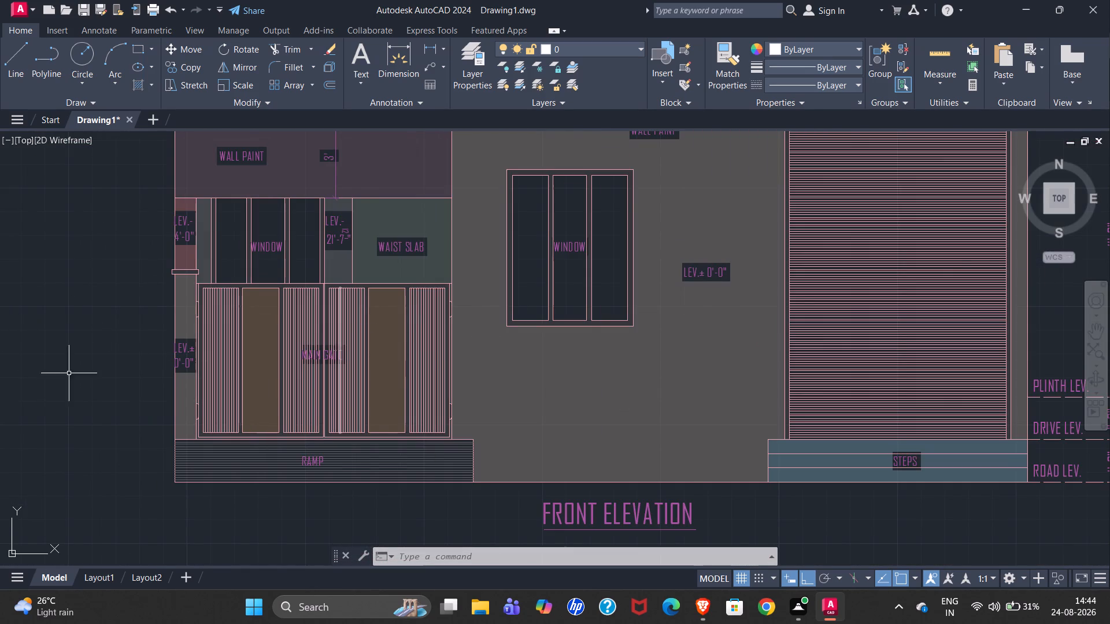
pyautogui.scroll(-1, 0, 398)
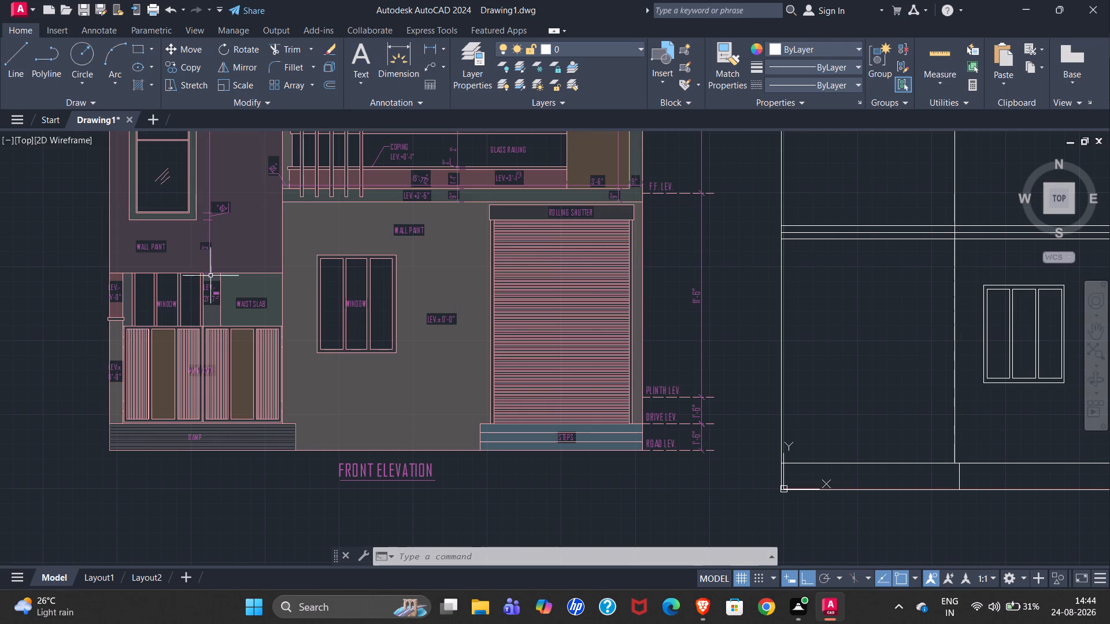
# Gauge the height from the reference's roof-level slab band to the wall line above the main gate window using a temporary line.
pyautogui.scroll(3, 210, 291)
pyautogui.scroll(-5, 207, 330)
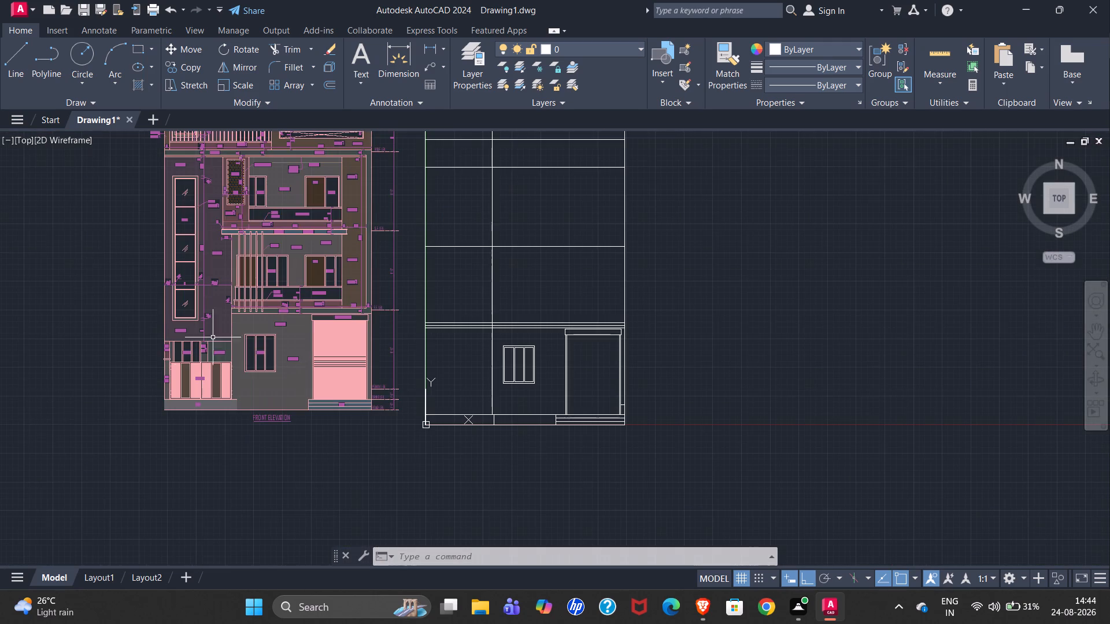
pyautogui.scroll(4, 201, 148)
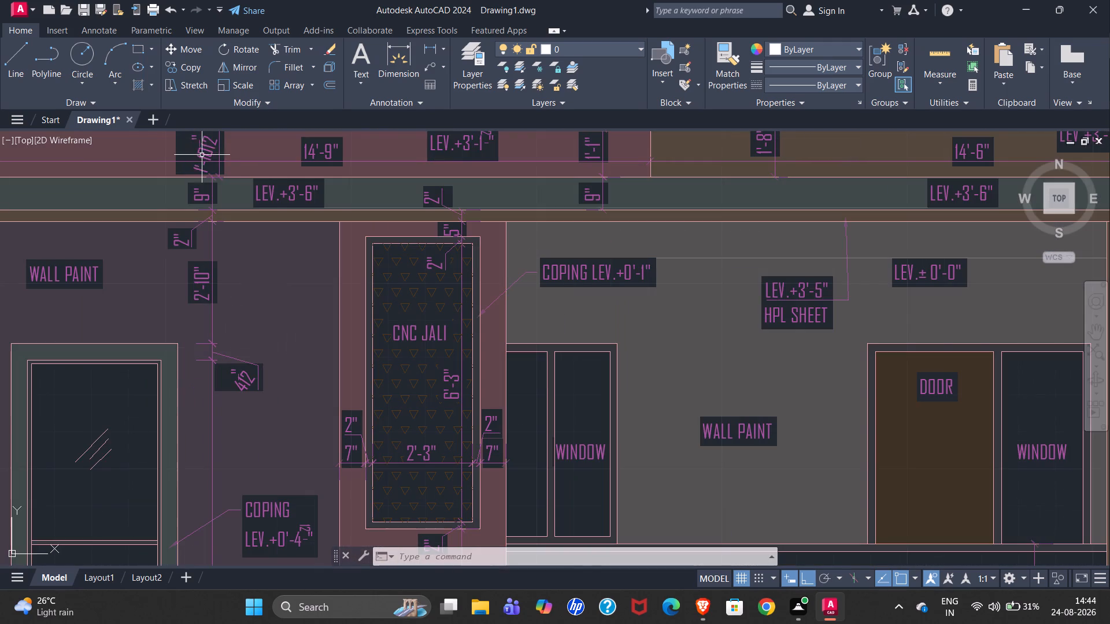
pyautogui.scroll(-1, 231, 256)
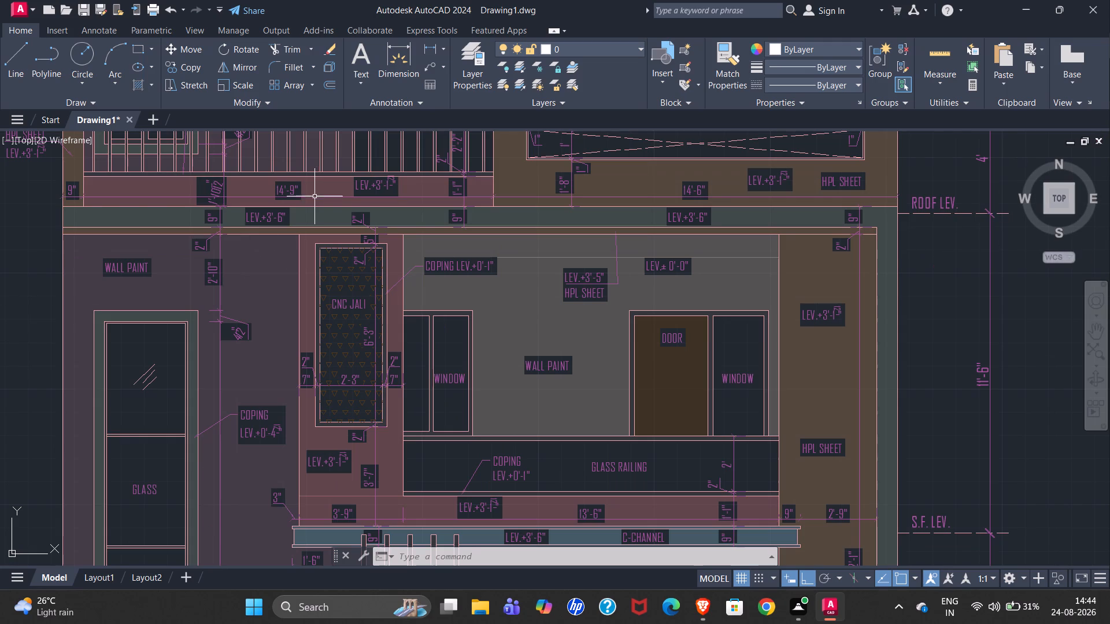
pyautogui.scroll(4, 227, 220)
pyautogui.scroll(-2, 262, 224)
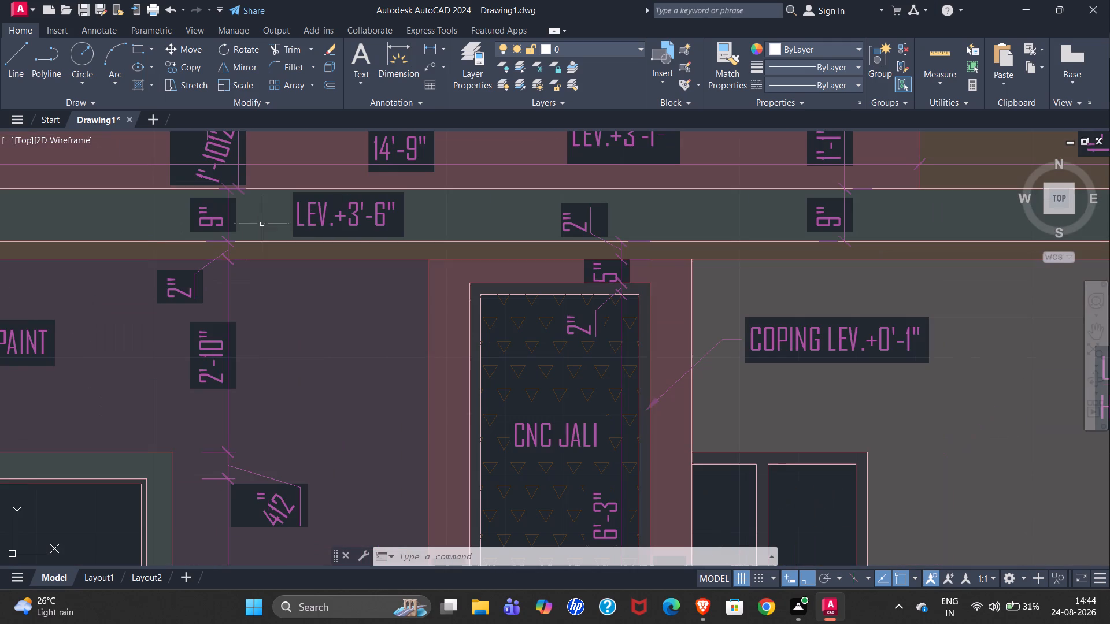
pyautogui.click(27, 47)
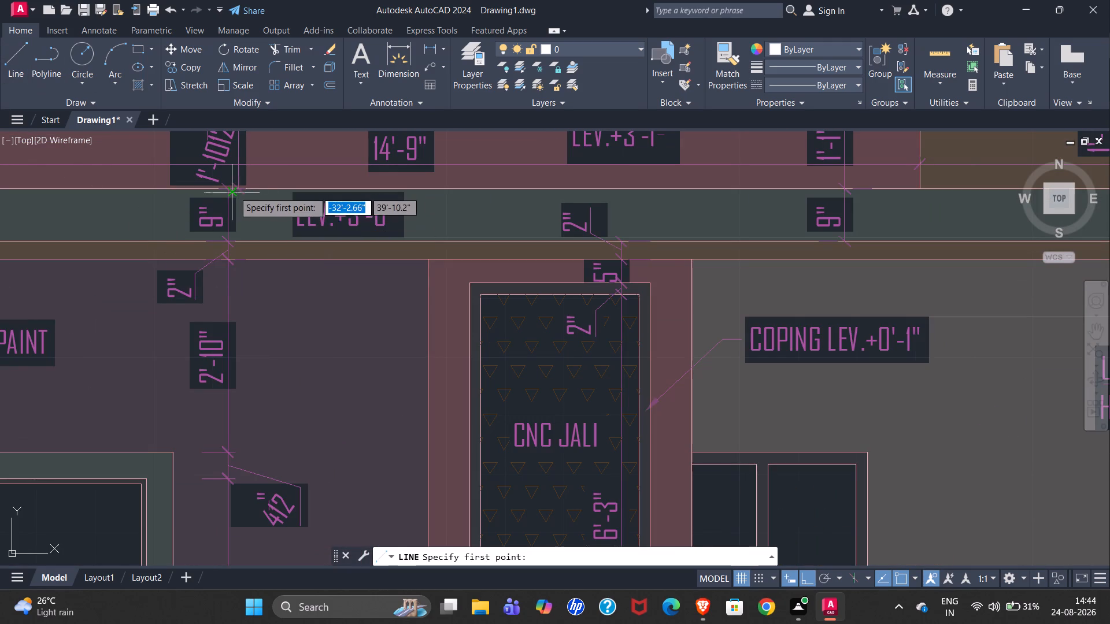
pyautogui.click(228, 188)
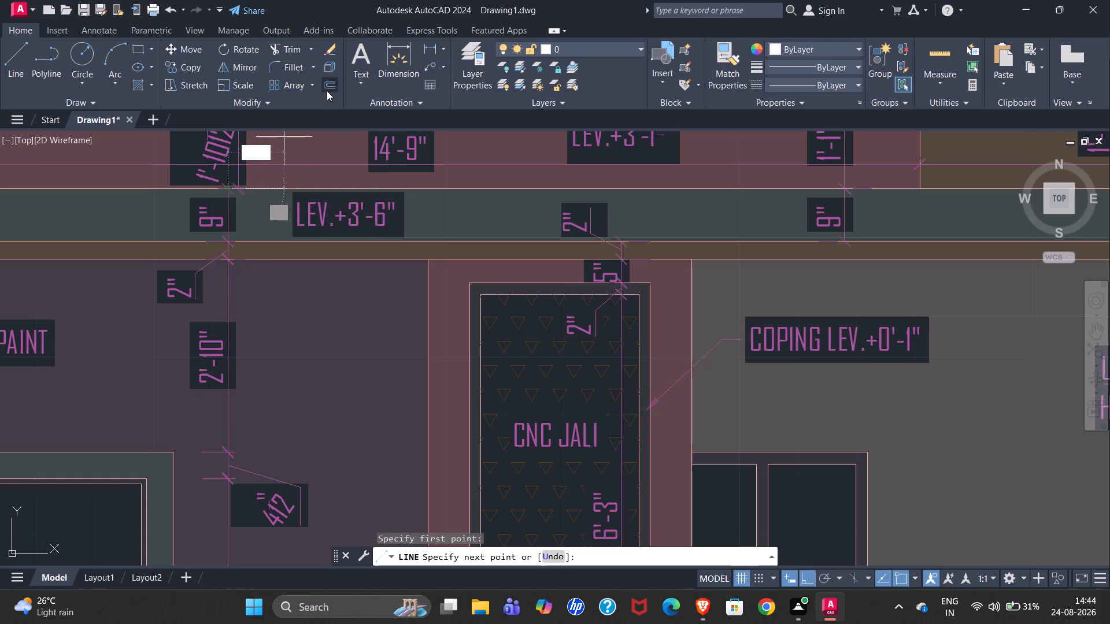
pyautogui.scroll(-3, 327, 91)
pyautogui.scroll(-7, 294, 174)
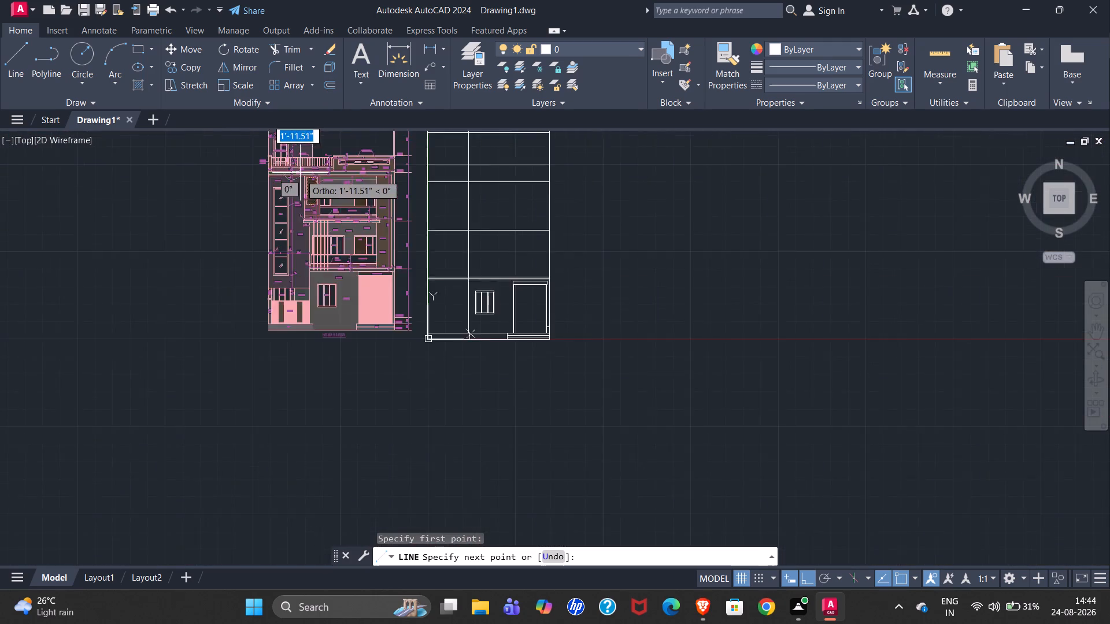
pyautogui.scroll(6, 289, 221)
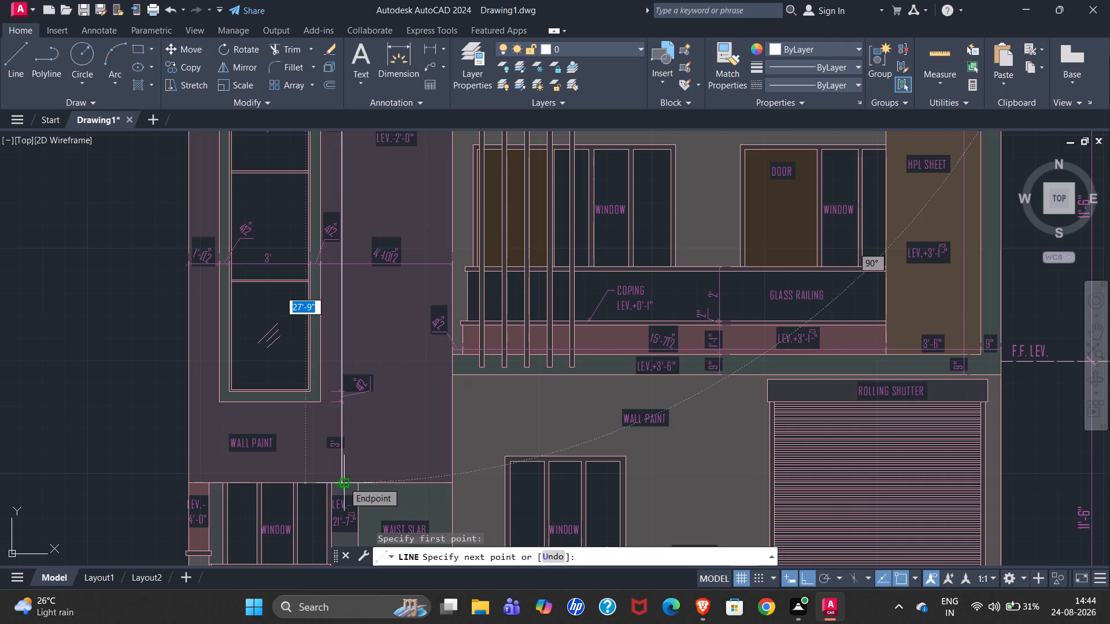
pyautogui.scroll(-3, 269, 356)
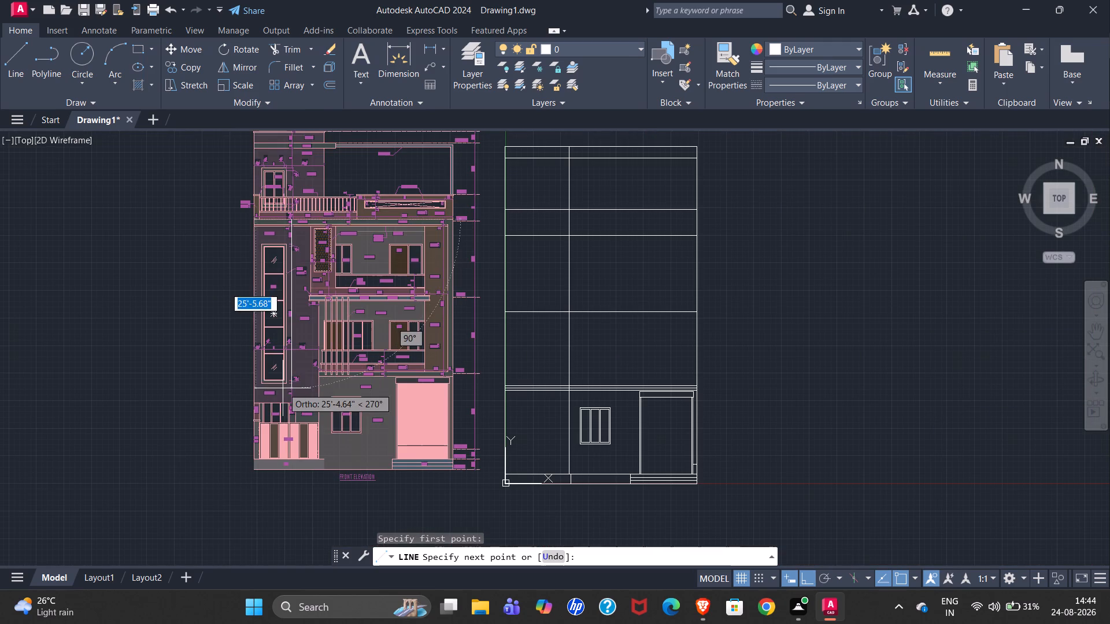
pyautogui.scroll(4, 266, 207)
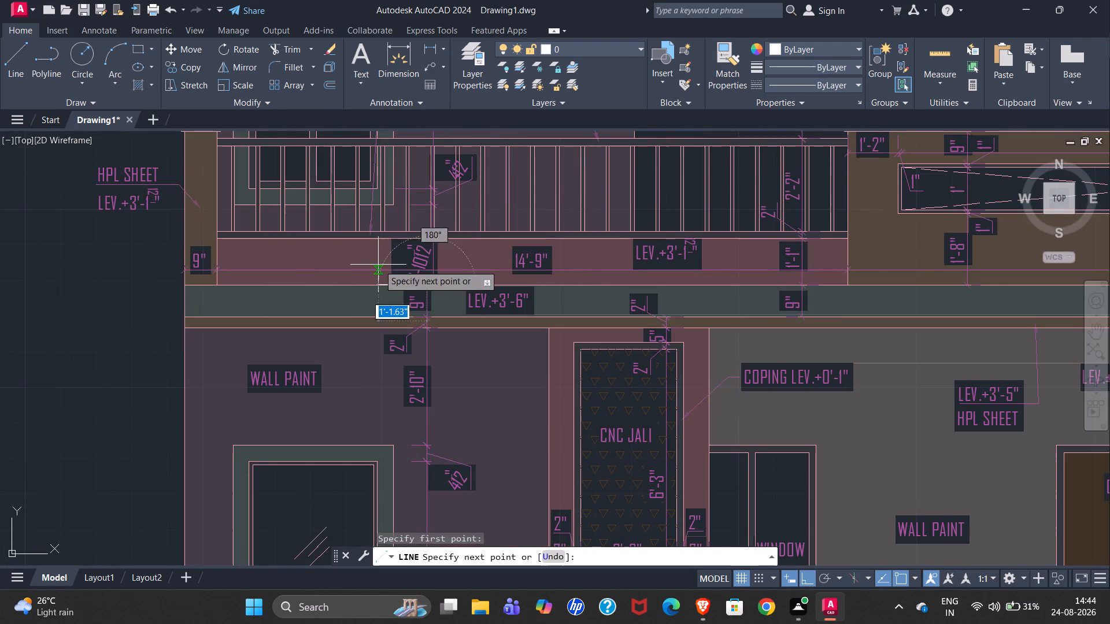
pyautogui.press('Escape')
# Gauge the height from the reference's C-channel end down to the waist slab's top edge using a temporary line.
pyautogui.scroll(-4, 376, 269)
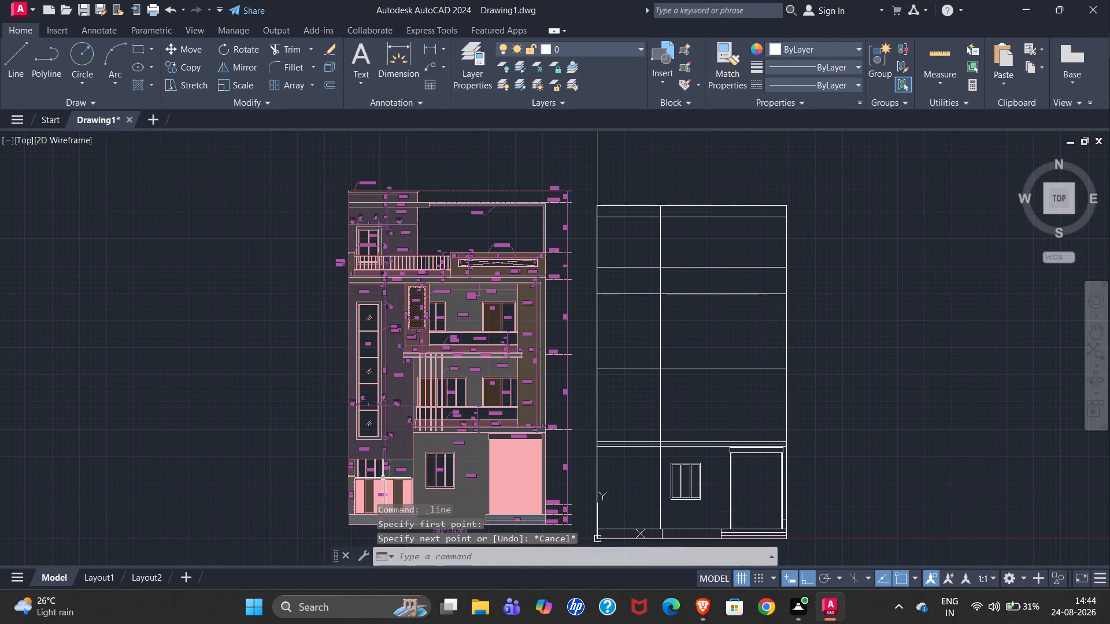
pyautogui.scroll(3, 415, 413)
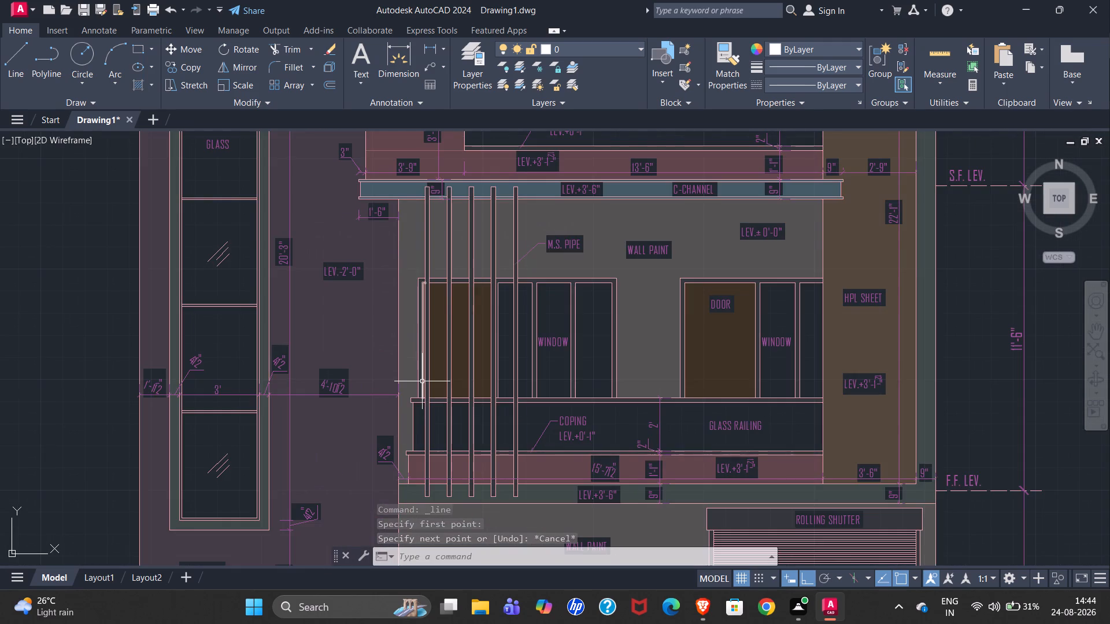
pyautogui.scroll(-2, 422, 382)
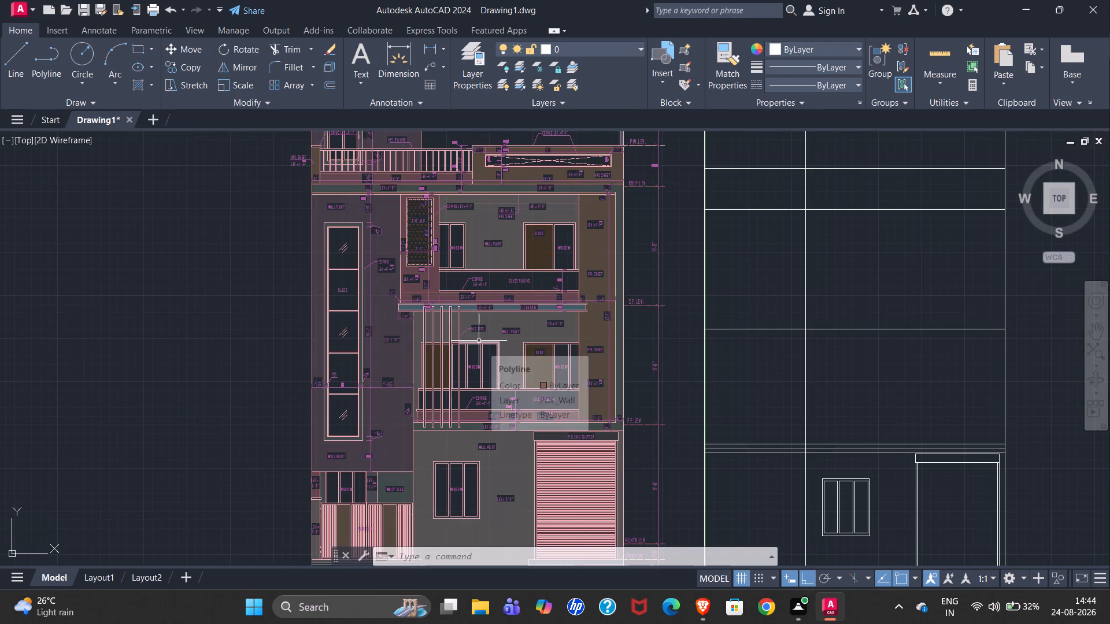
pyautogui.click(26, 47)
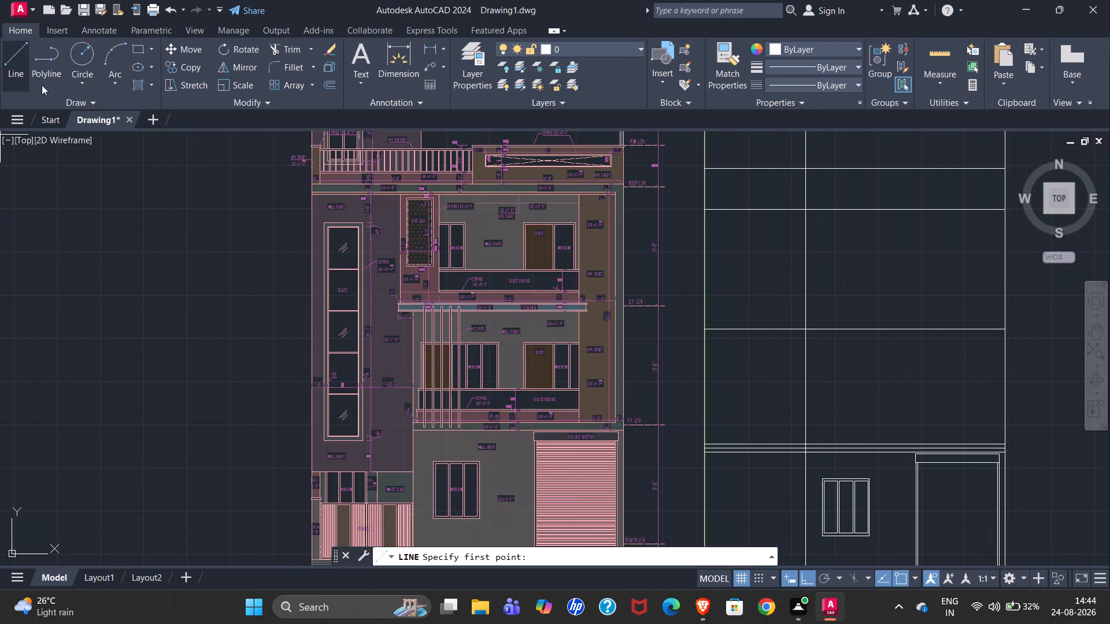
pyautogui.scroll(4, 449, 322)
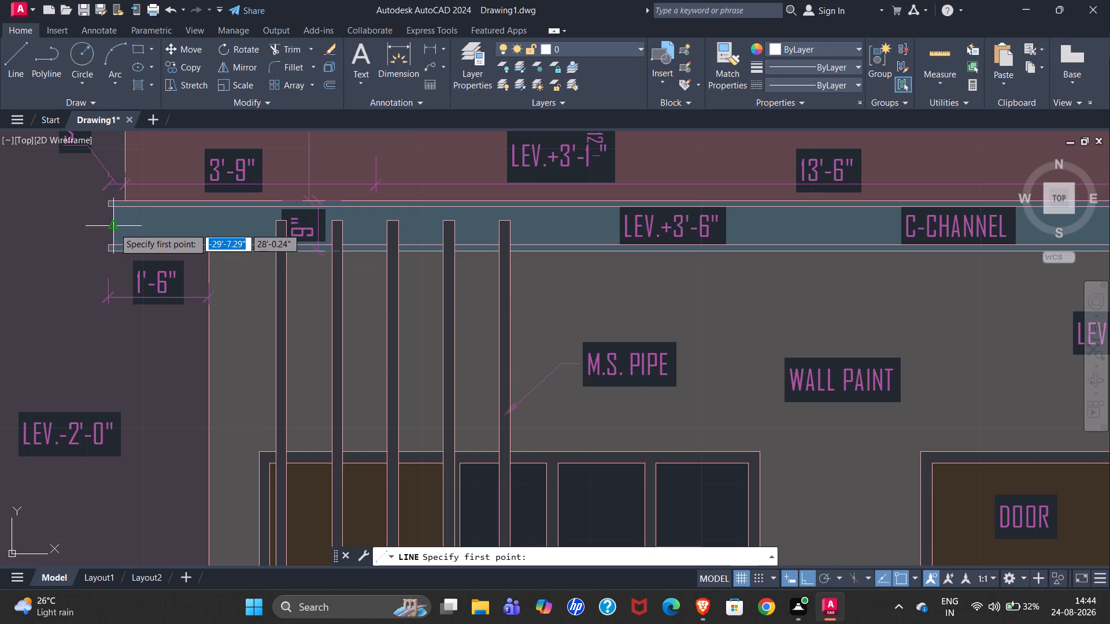
pyautogui.click(114, 227)
pyautogui.scroll(-4, 141, 176)
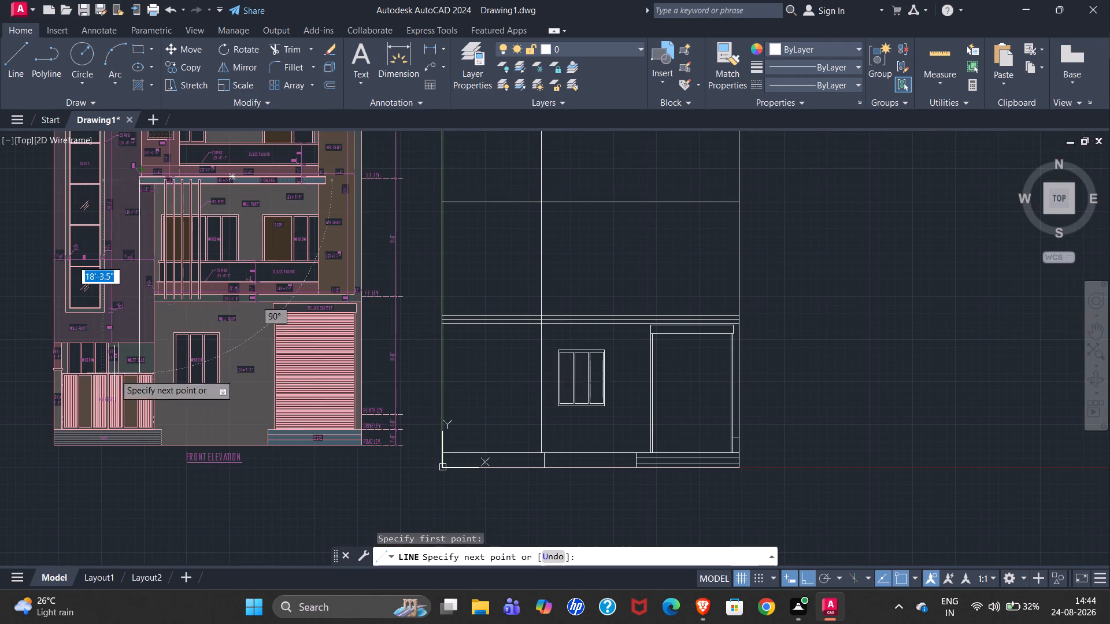
pyautogui.scroll(3, 119, 380)
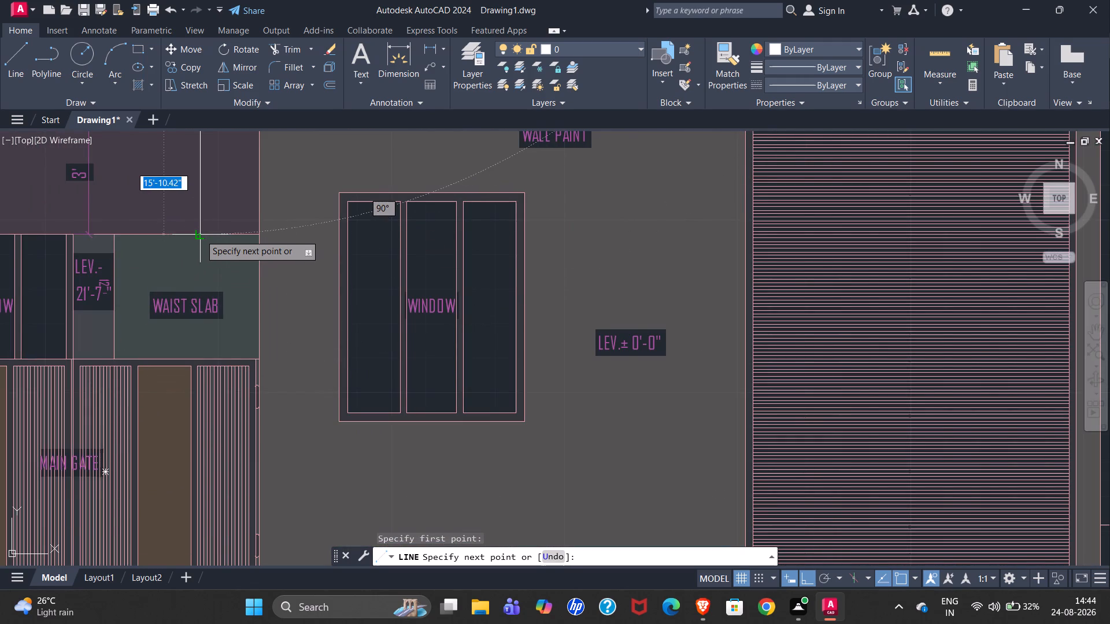
pyautogui.press('Escape')
pyautogui.scroll(-1, 238, 236)
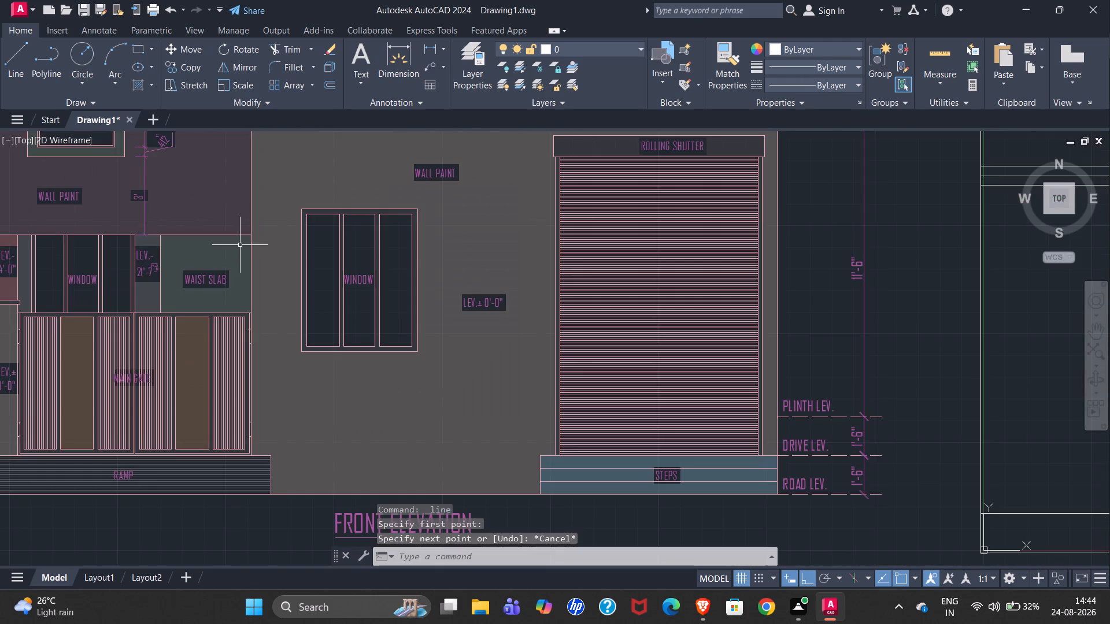
pyautogui.scroll(-1, 238, 250)
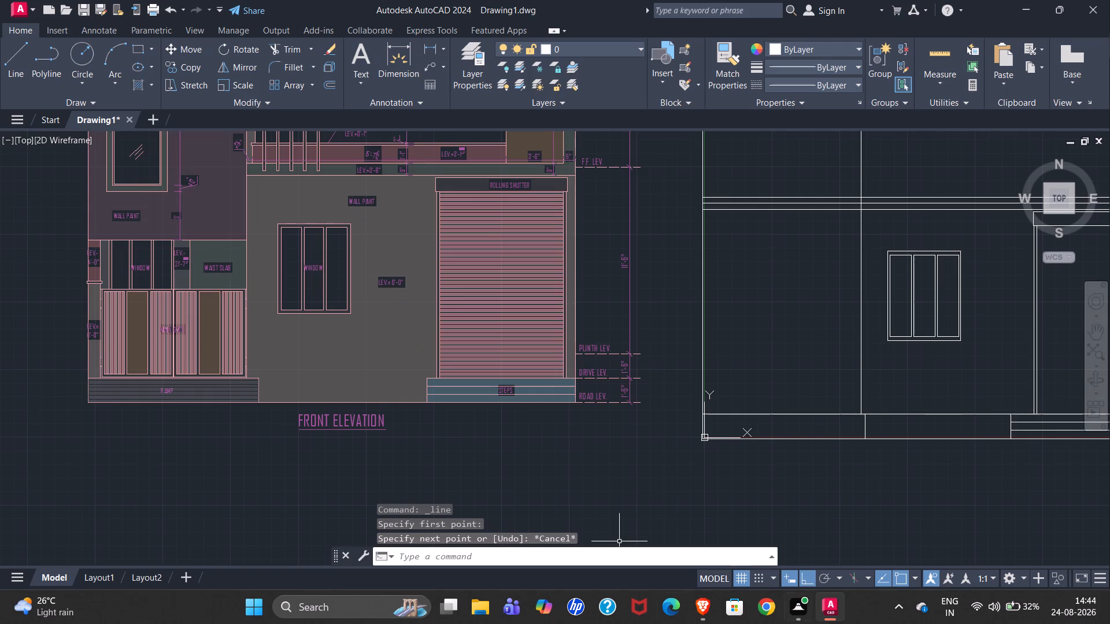
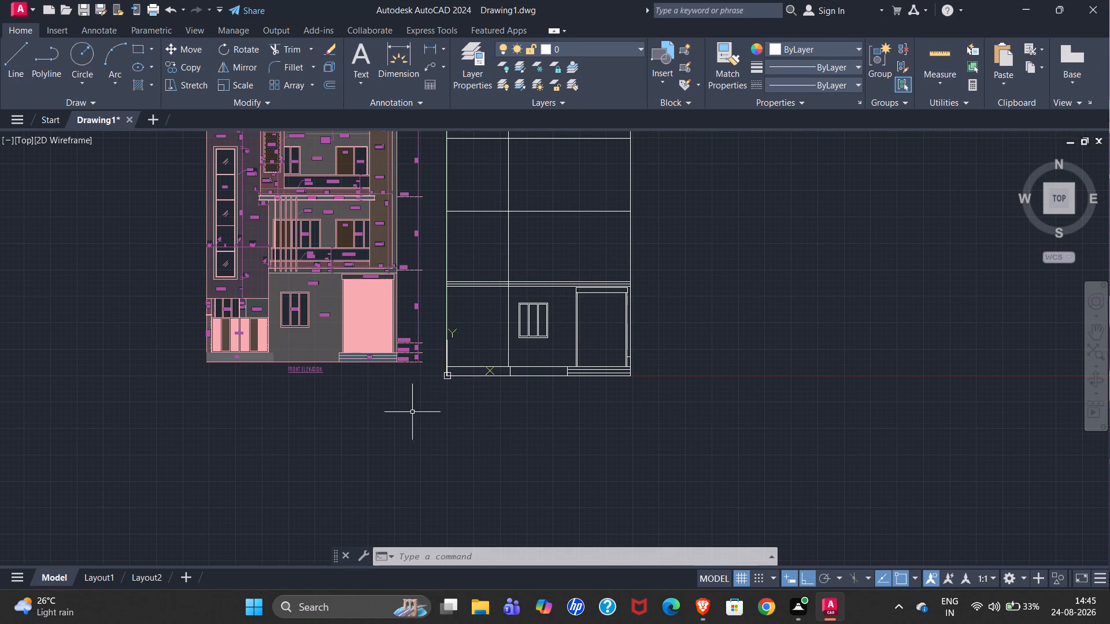
# Examine the reference front elevation's levels and dimensions, from the roof and tall window down to the main gate, ramp and waist slab.
pyautogui.scroll(-1, 403, 421)
pyautogui.scroll(3, 300, 182)
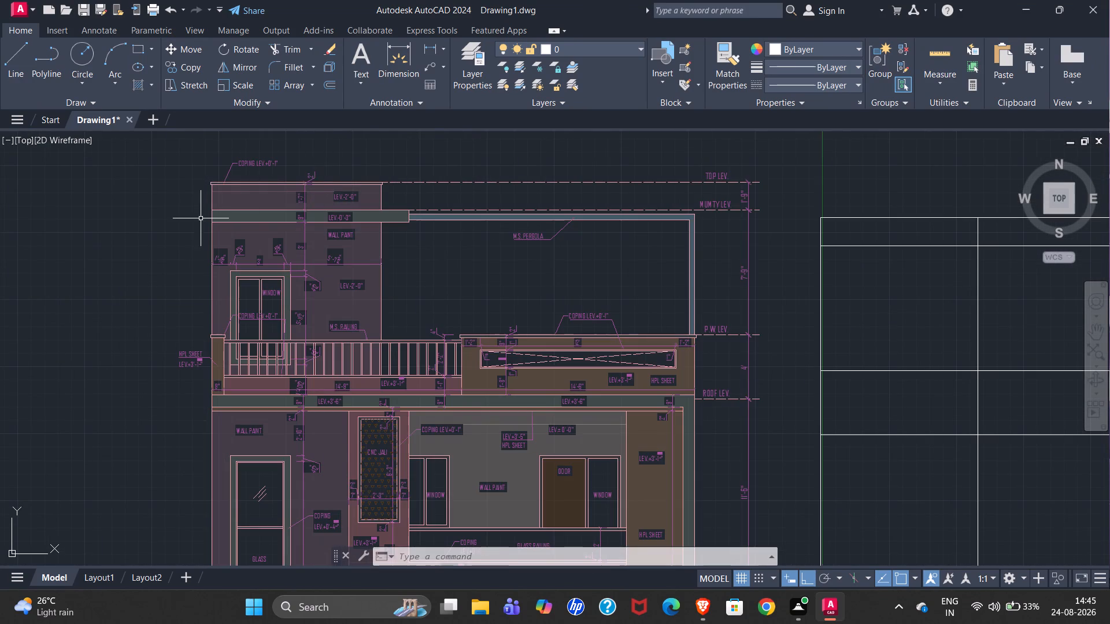
pyautogui.scroll(-1, 197, 220)
pyautogui.scroll(-1, 336, 180)
pyautogui.scroll(-1, 398, 248)
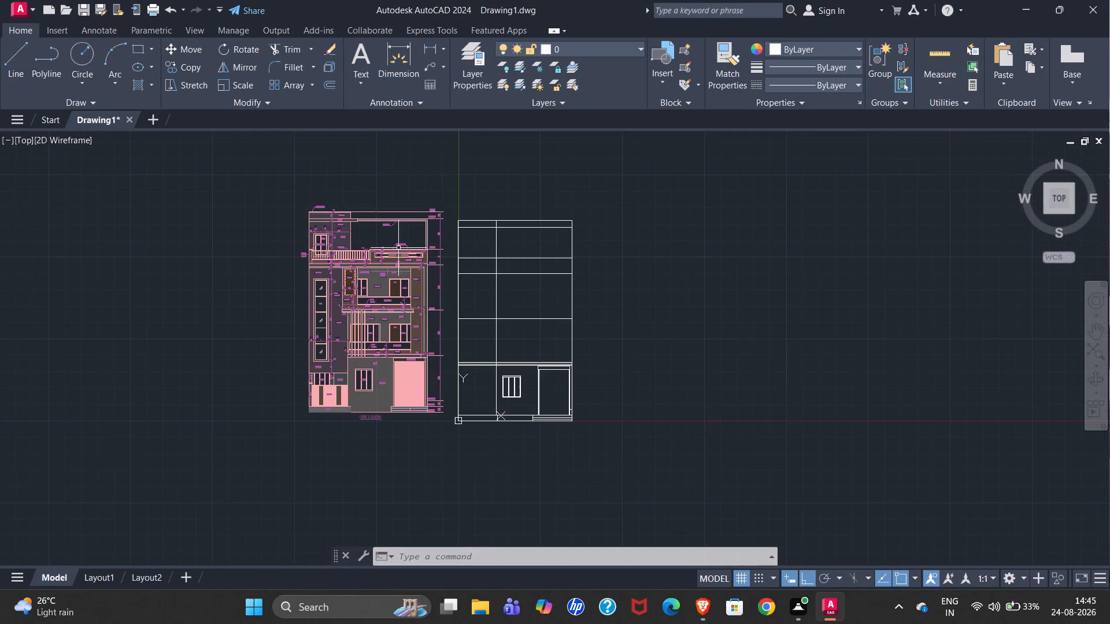
pyautogui.scroll(2, 499, 443)
pyautogui.scroll(-1, 515, 290)
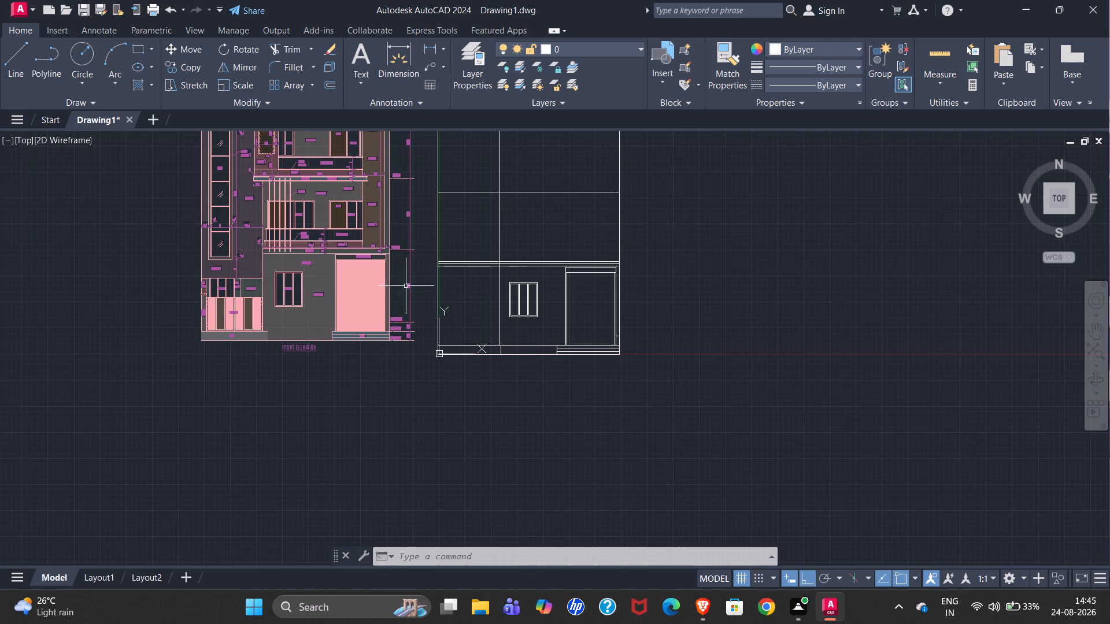
pyautogui.scroll(3, 183, 286)
pyautogui.scroll(-1, 375, 293)
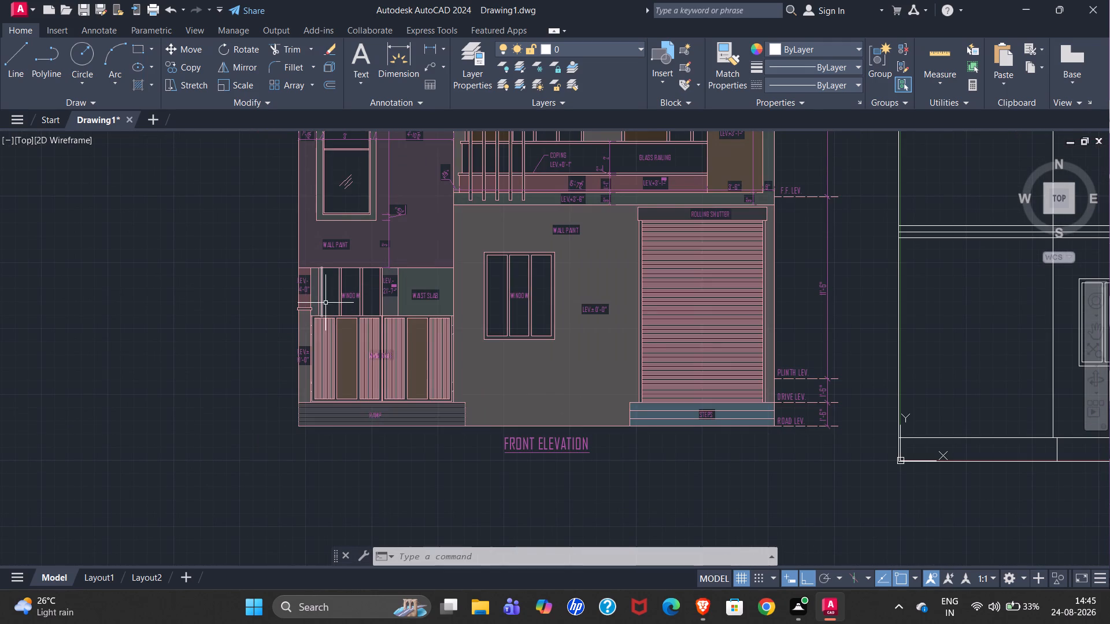
pyautogui.scroll(2, 365, 217)
pyautogui.scroll(-3, 364, 236)
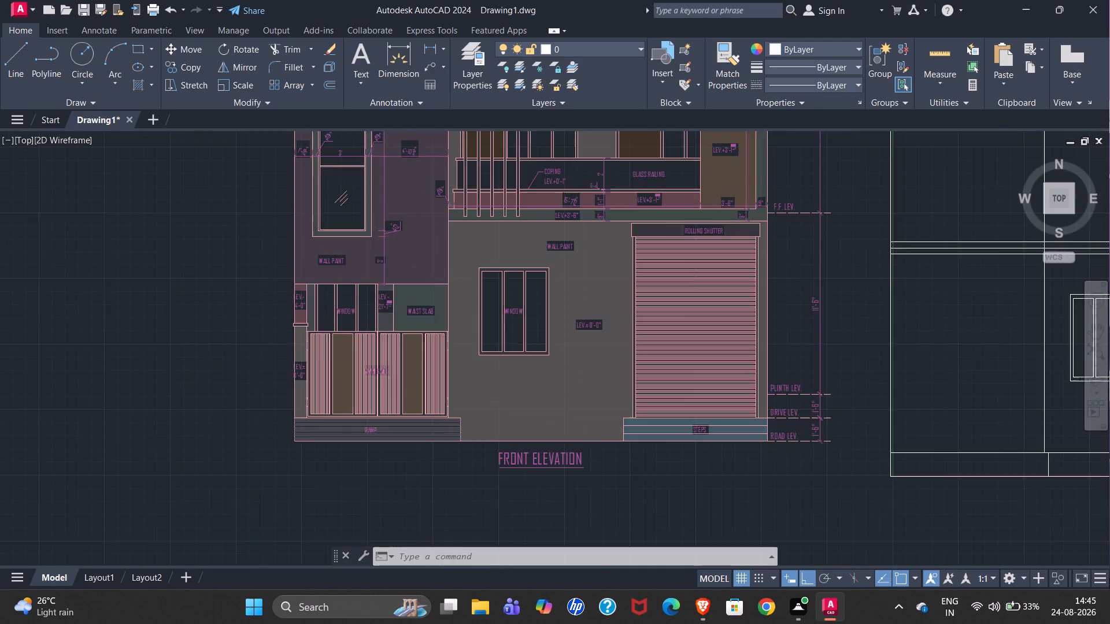
pyautogui.scroll(-1, 364, 268)
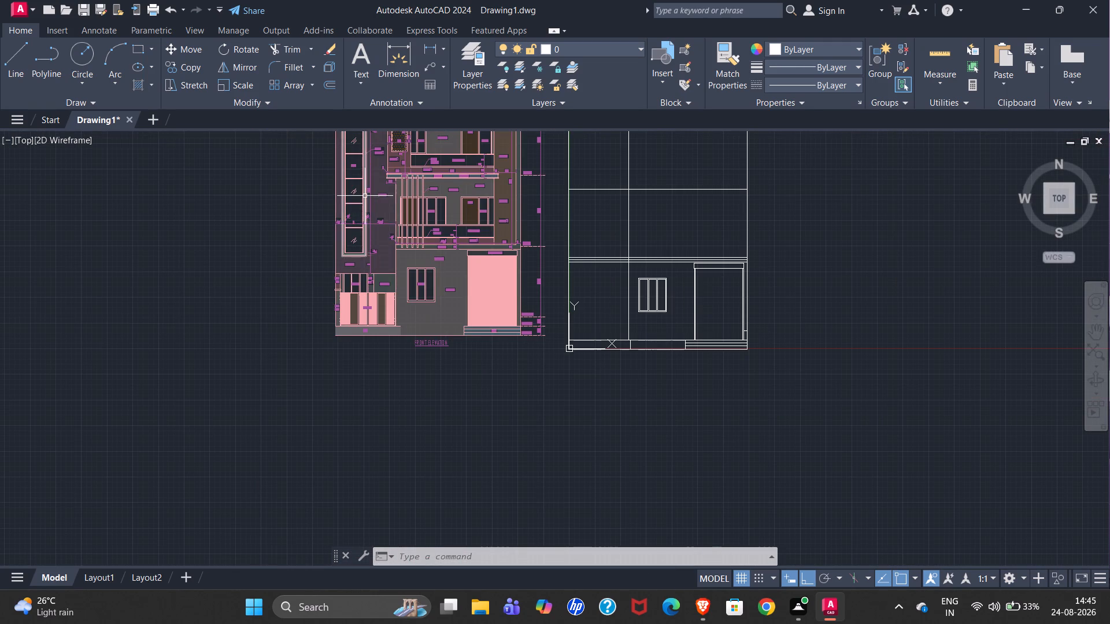
pyautogui.scroll(3, 365, 195)
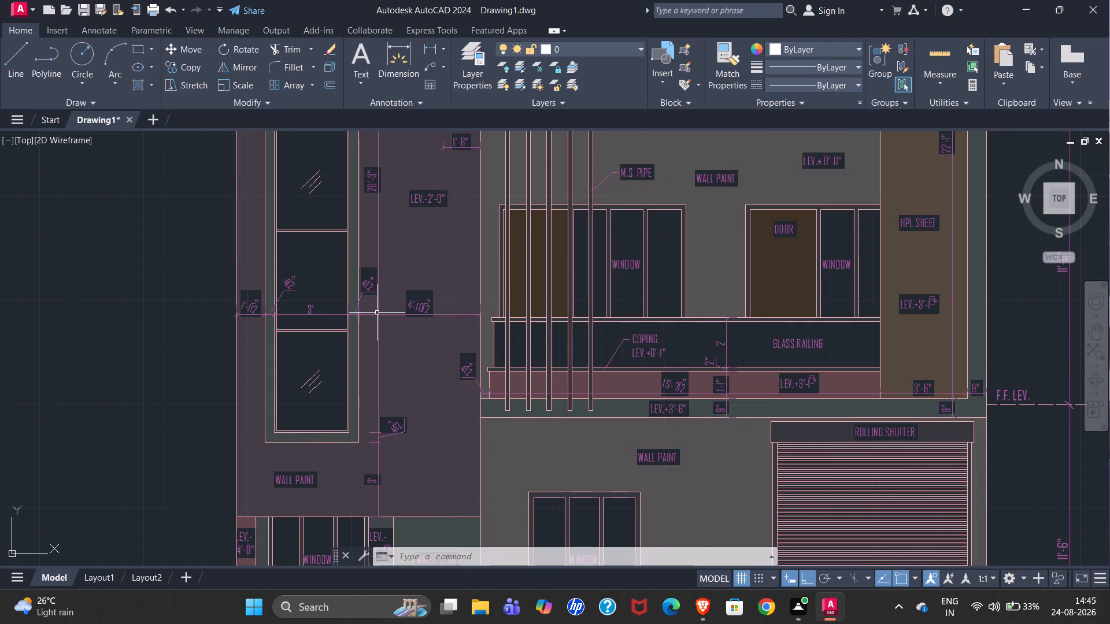
pyautogui.scroll(-1, 257, 415)
pyautogui.scroll(-1, 336, 355)
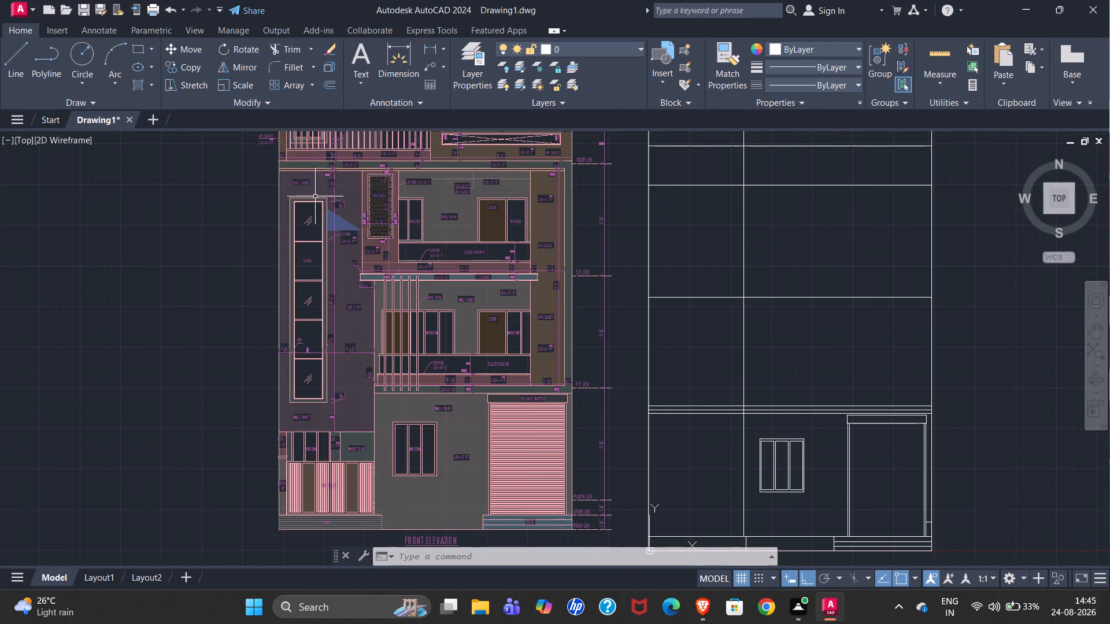
pyautogui.scroll(4, 315, 196)
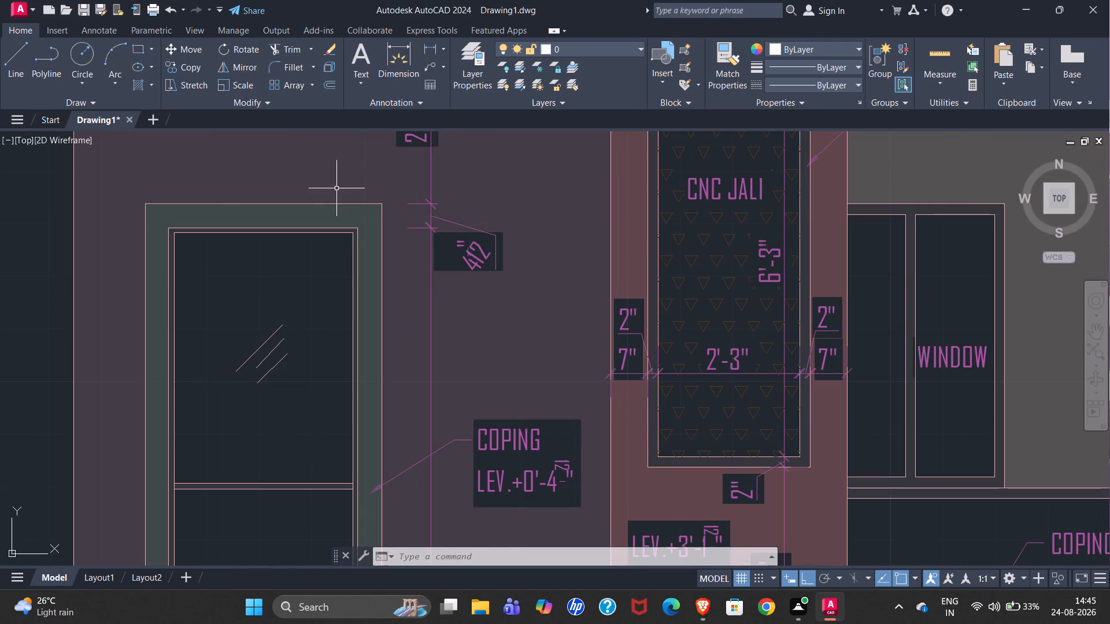
pyautogui.scroll(-3, 336, 188)
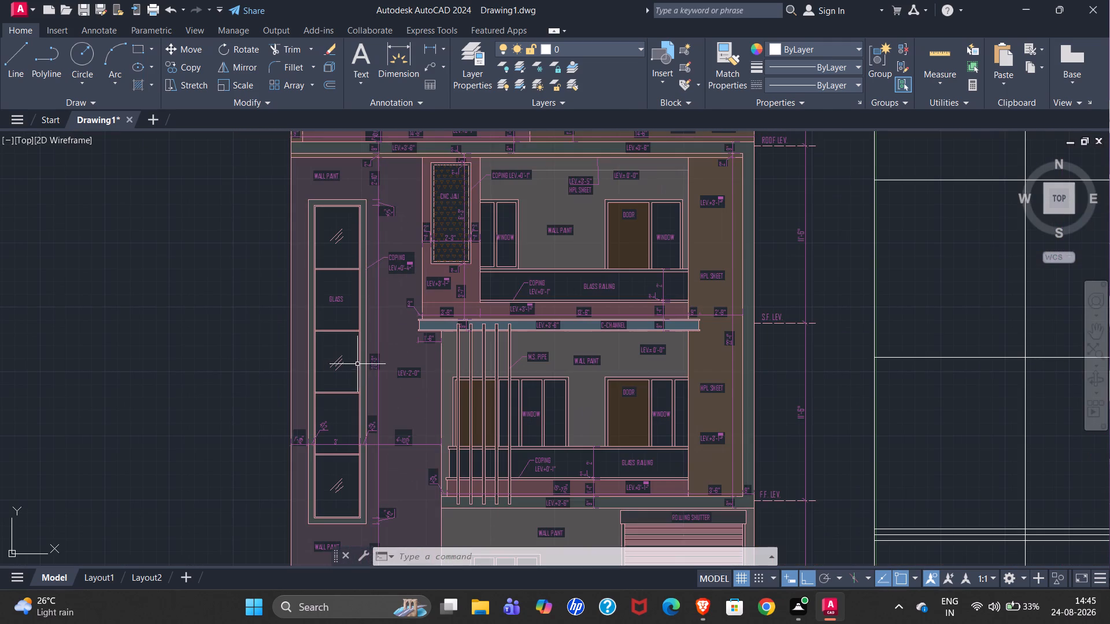
pyautogui.scroll(-2, 353, 275)
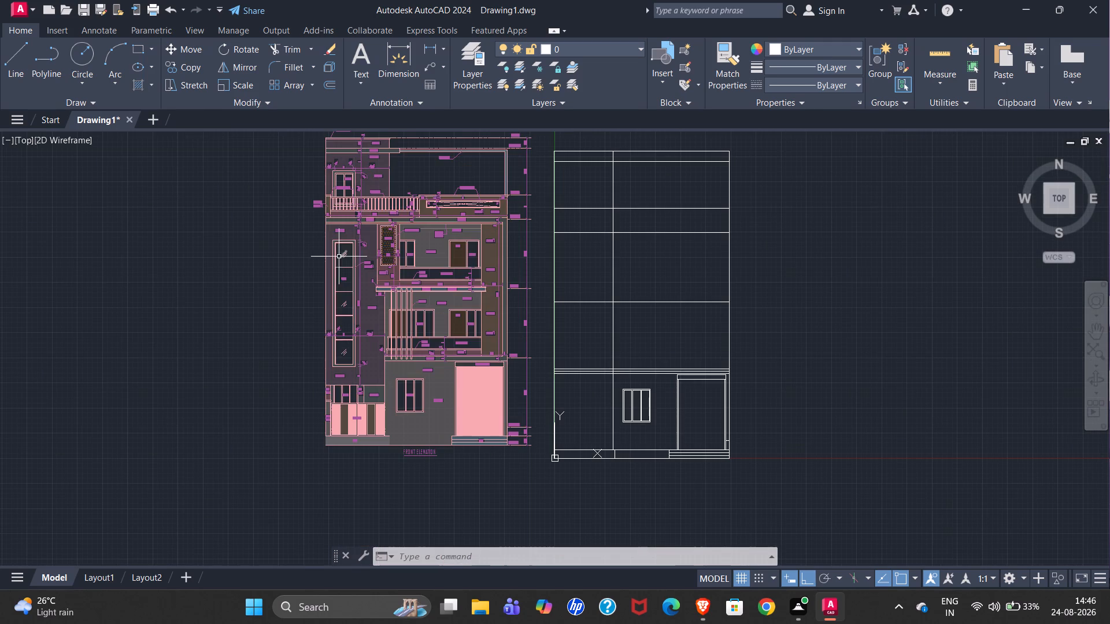
pyautogui.scroll(3, 344, 375)
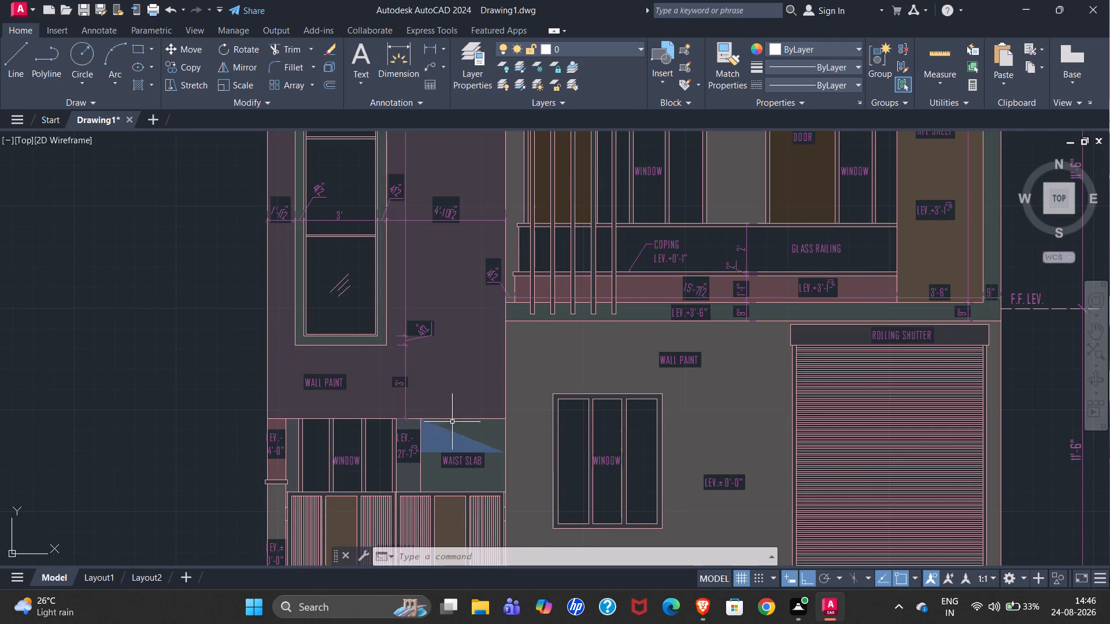
pyautogui.scroll(-1, 431, 325)
pyautogui.scroll(-1, 287, 289)
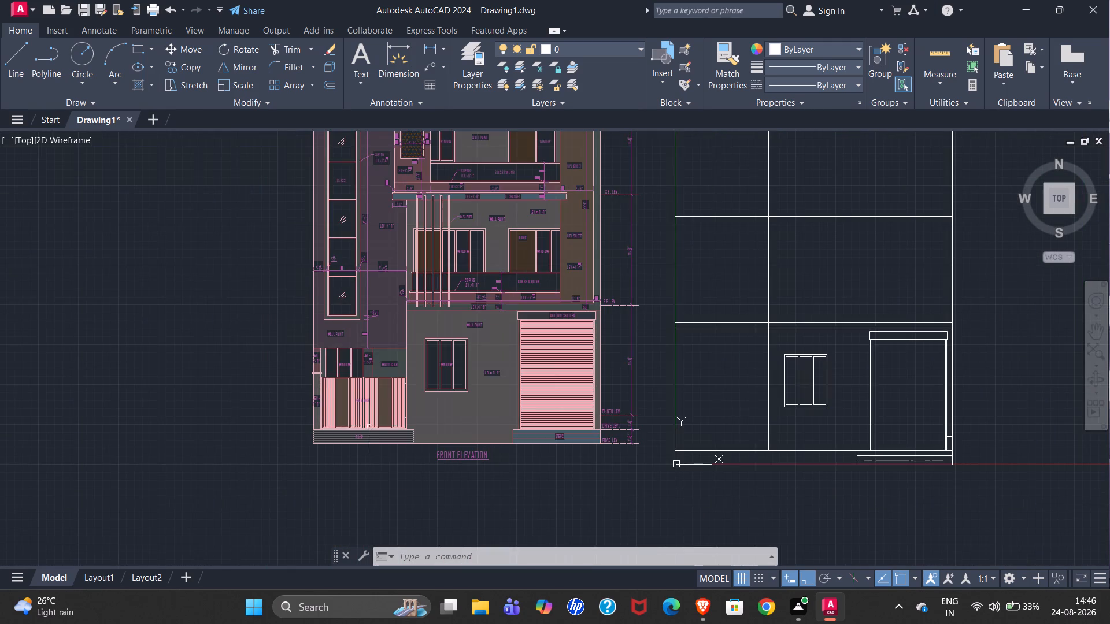
pyautogui.scroll(2, 368, 429)
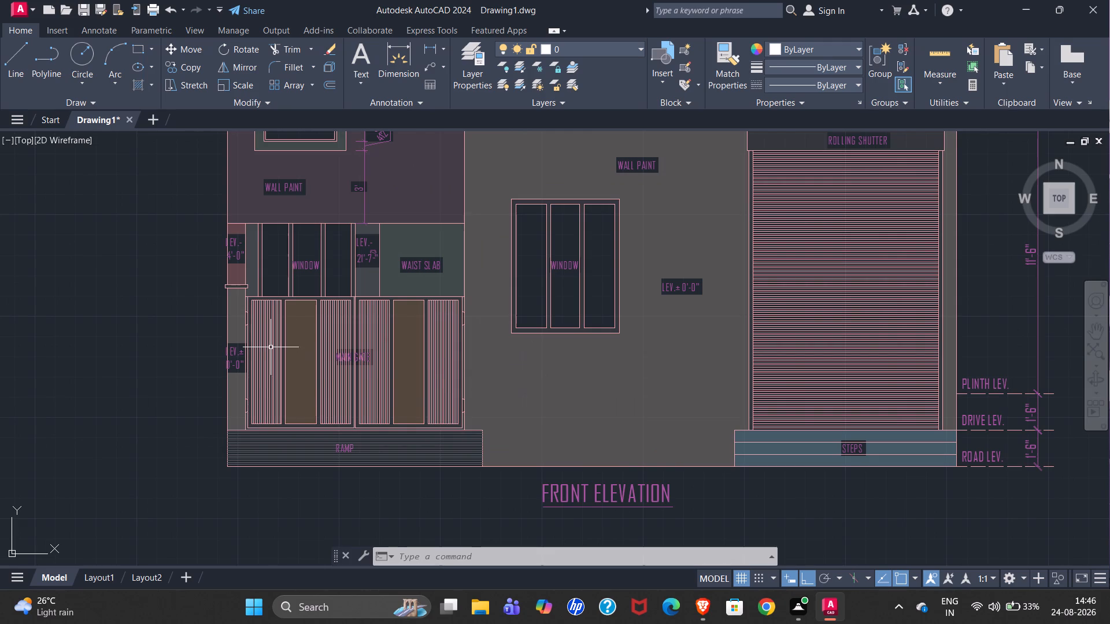
# Measure the main gate's height above the ramp in the reference elevation with a temporary line.
pyautogui.click(14, 63)
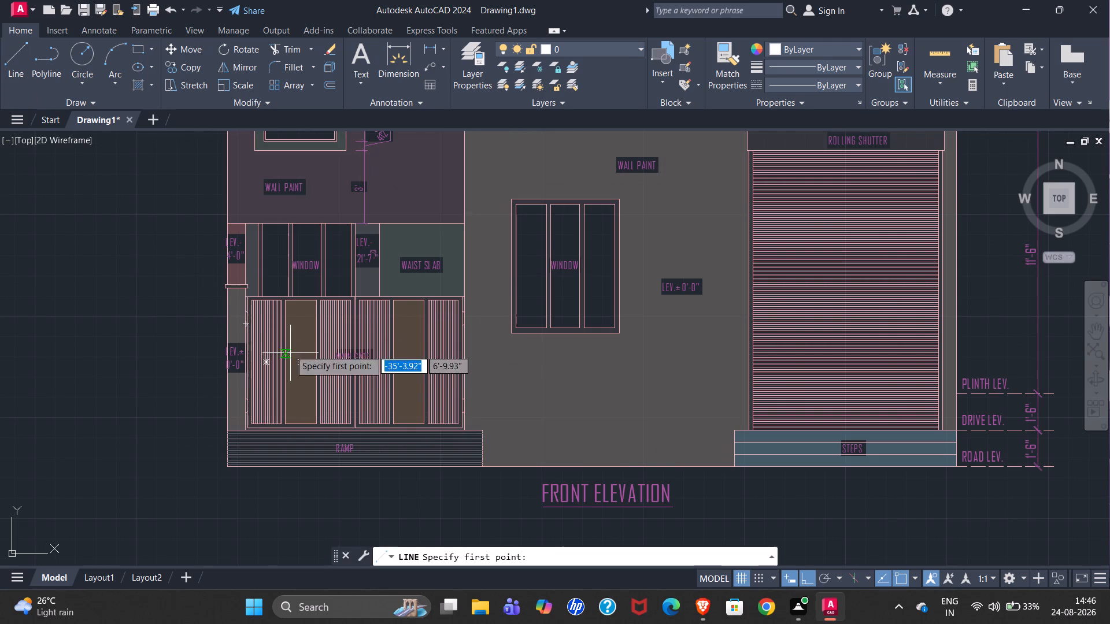
pyautogui.scroll(2, 240, 299)
pyautogui.click(249, 291)
pyautogui.scroll(-2, 296, 195)
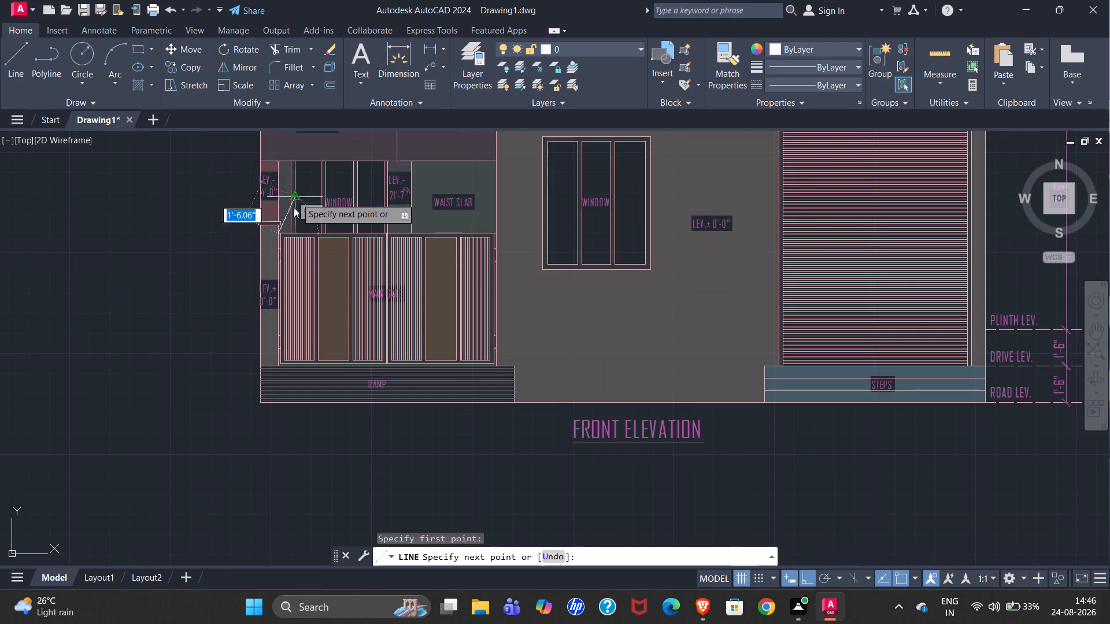
pyautogui.scroll(5, 270, 359)
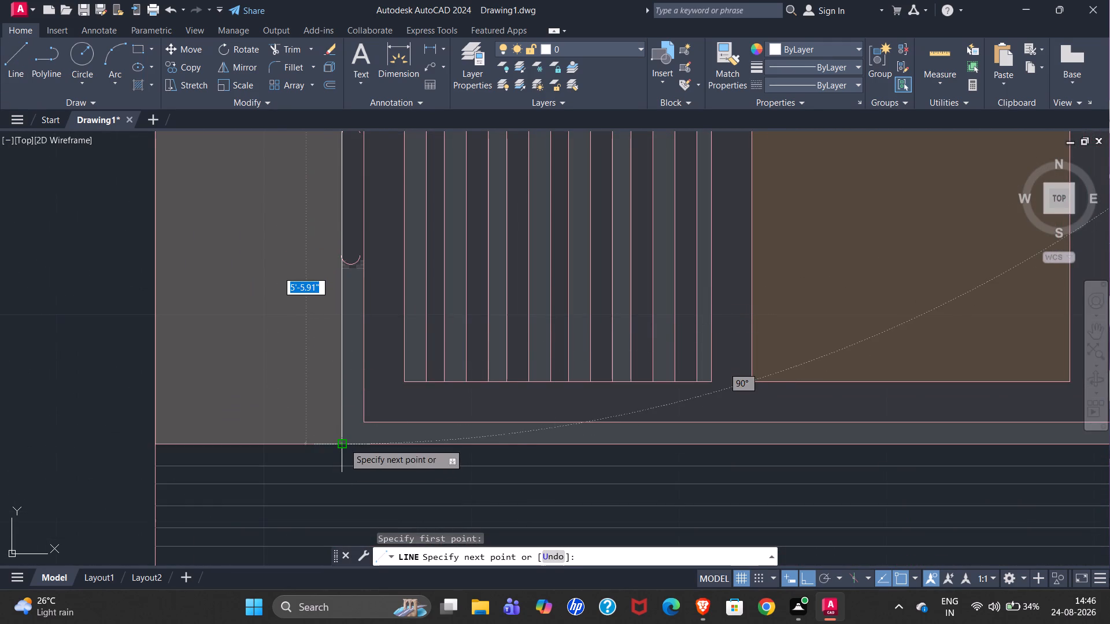
pyautogui.scroll(-3, 245, 325)
pyautogui.press('Escape')
pyautogui.scroll(-1, 203, 422)
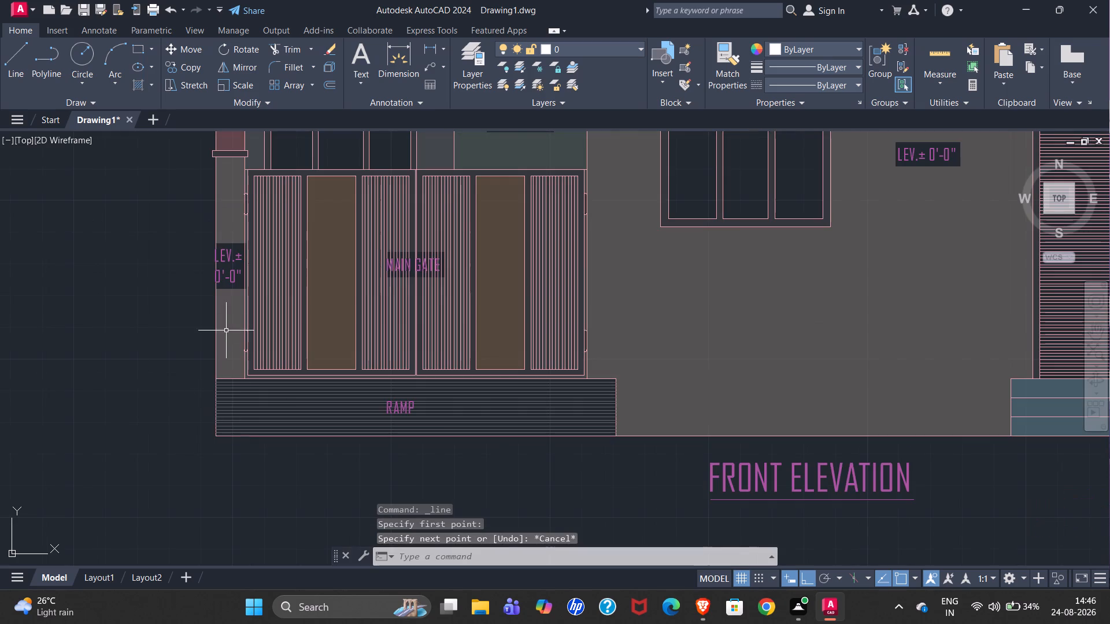
# Examine the gate pillar, window and waist slab area above the main gate in the reference elevation.
pyautogui.scroll(-2, 88, 277)
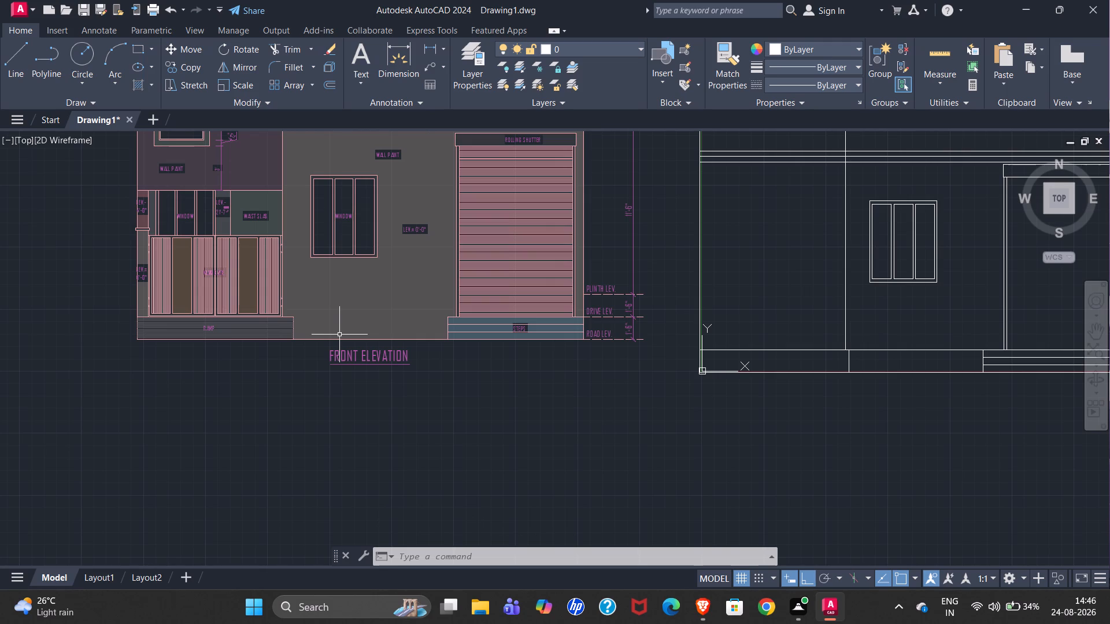
pyautogui.scroll(4, 138, 268)
pyautogui.scroll(-2, 177, 277)
pyautogui.scroll(-1, 0, 342)
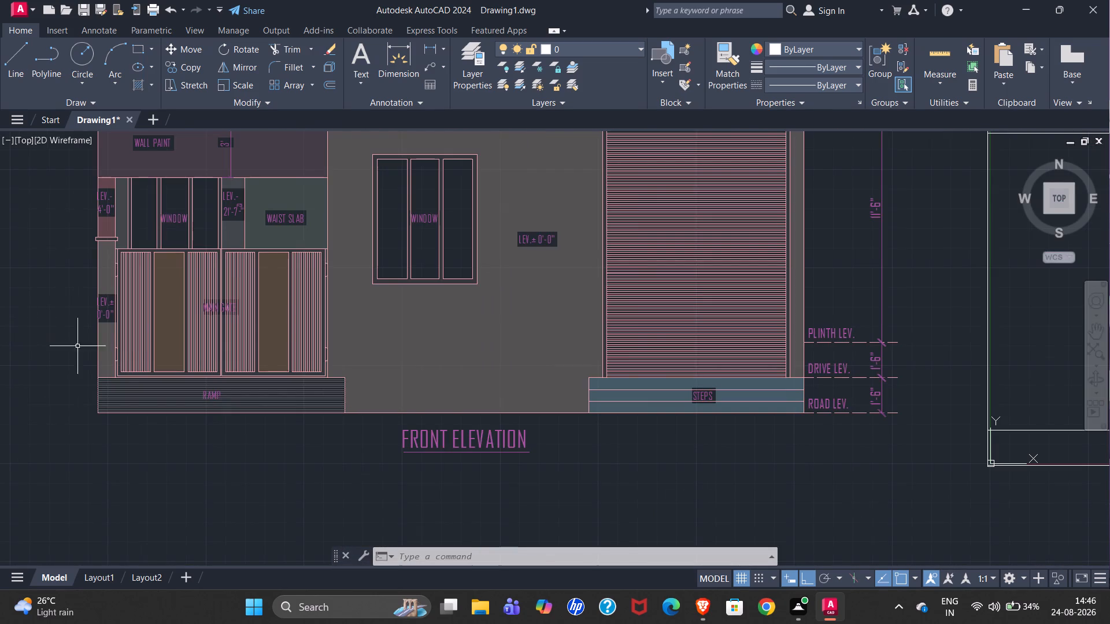
pyautogui.scroll(-1, 369, 348)
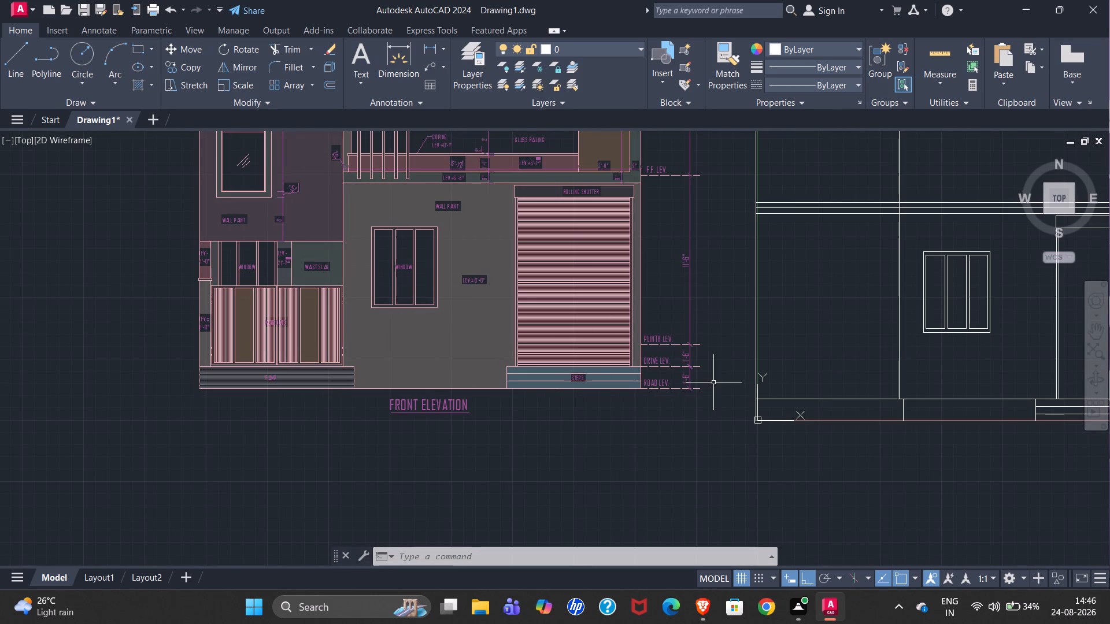
pyautogui.scroll(4, 186, 263)
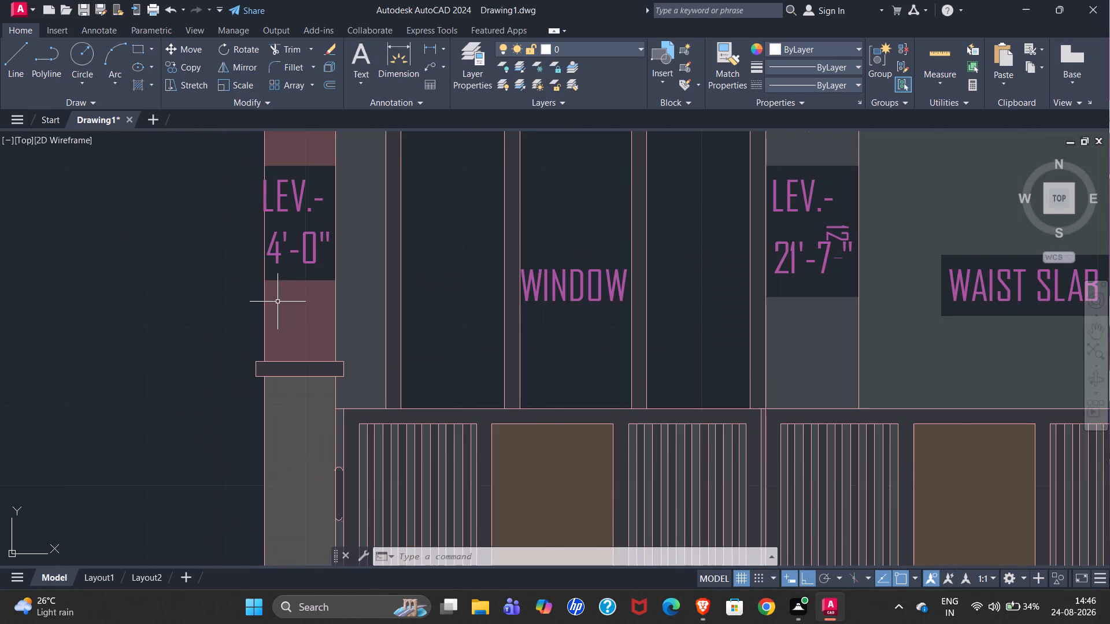
pyautogui.scroll(-1, 273, 303)
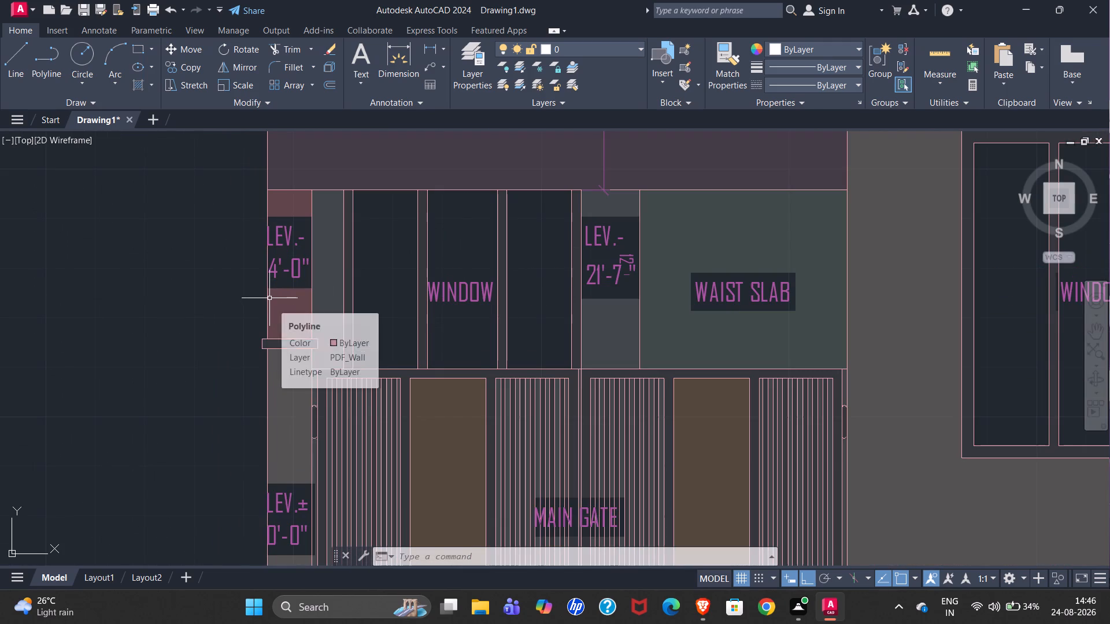
pyautogui.scroll(-1, 223, 340)
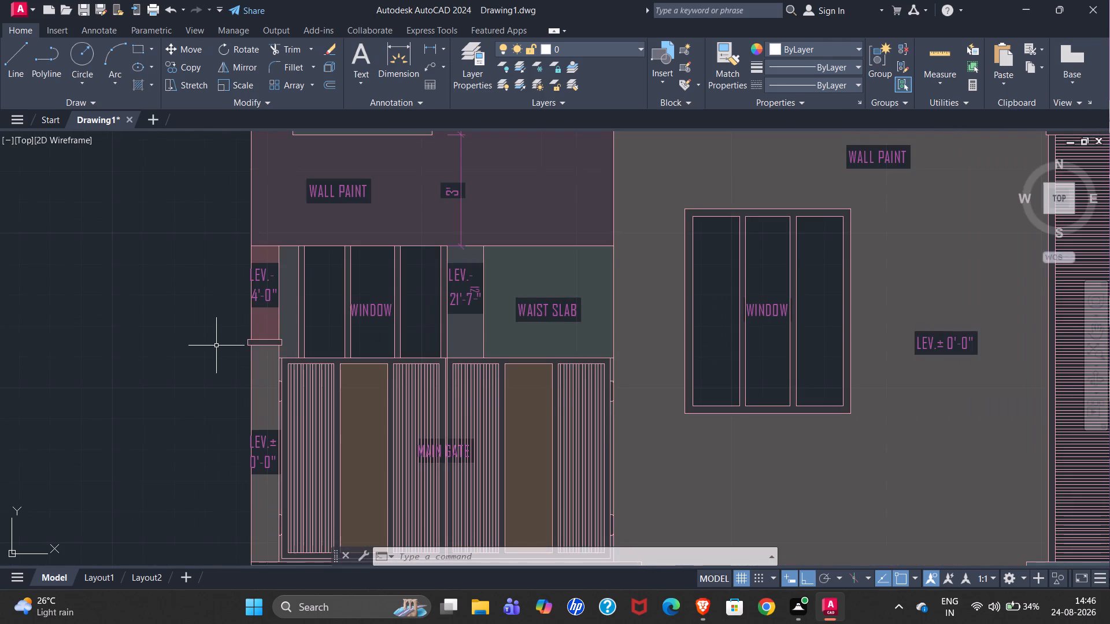
pyautogui.scroll(-1, 218, 348)
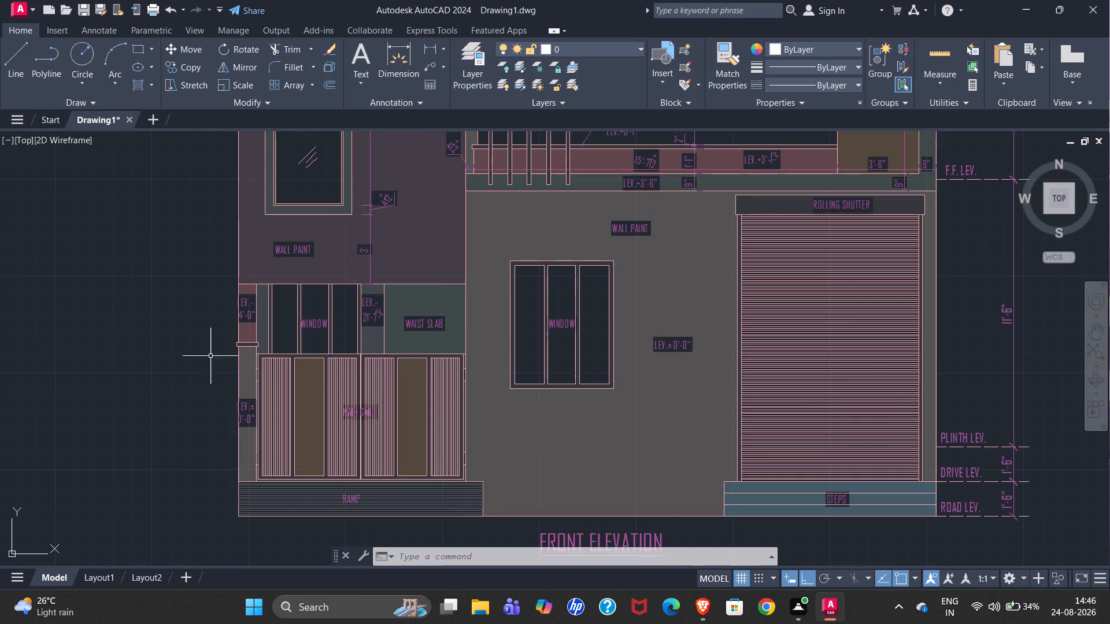
pyautogui.scroll(-1, 0, 344)
# Draw a horizontal line across the ground floor's left bay, tracked 4' below the middle floor-band line, from the outer edge to the inner vertical.
pyautogui.scroll(1, 885, 333)
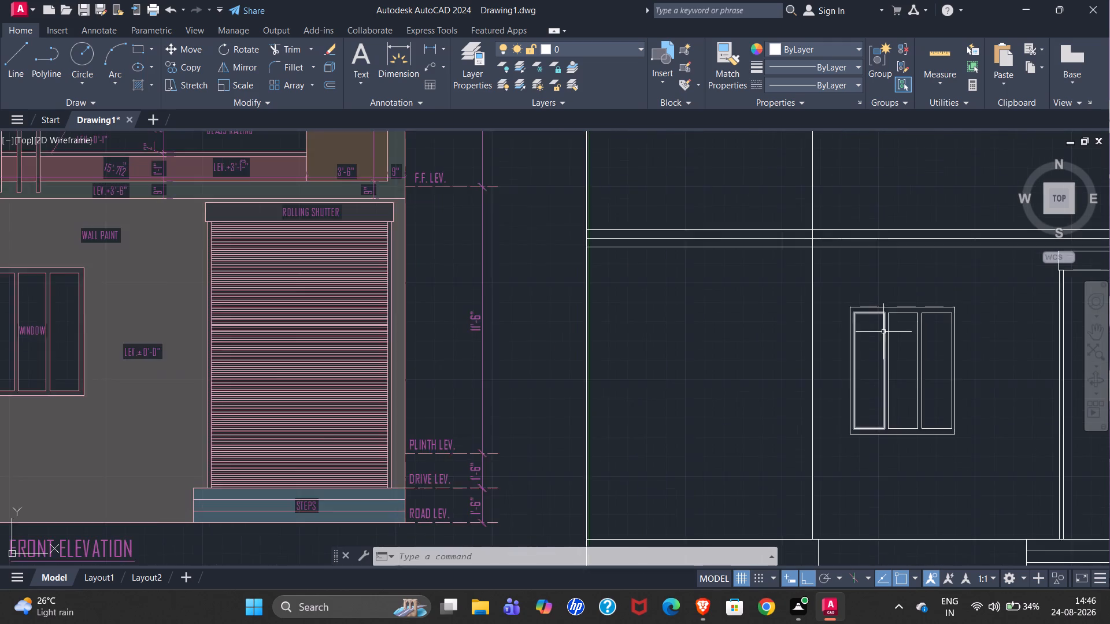
pyautogui.scroll(1, 883, 331)
pyautogui.click(25, 60)
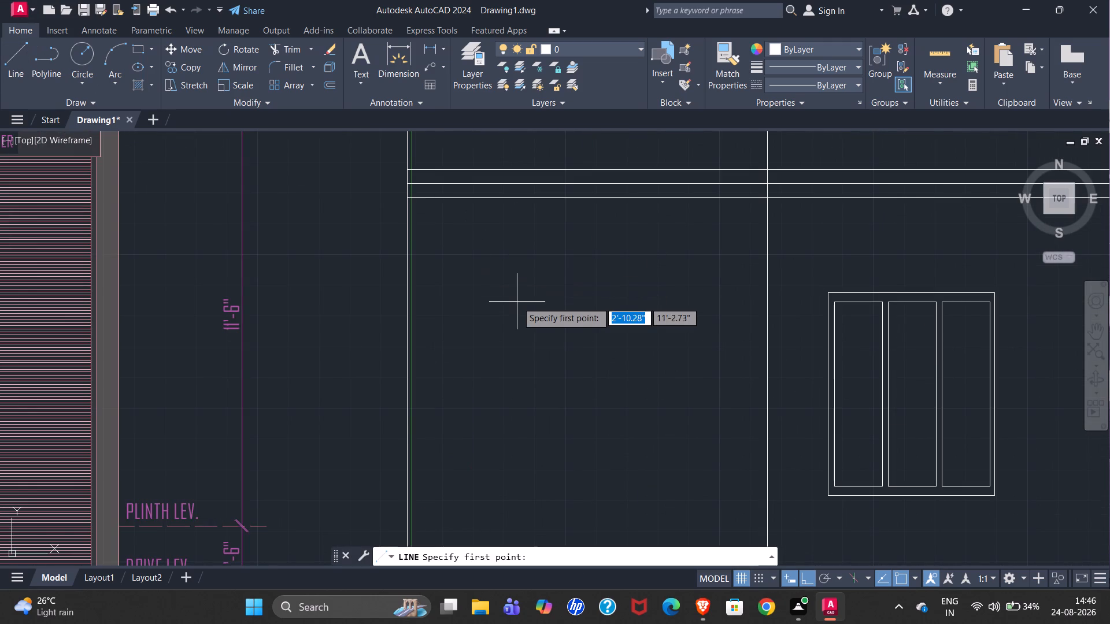
pyautogui.press('t')
pyautogui.press('k')
pyautogui.press('Return')
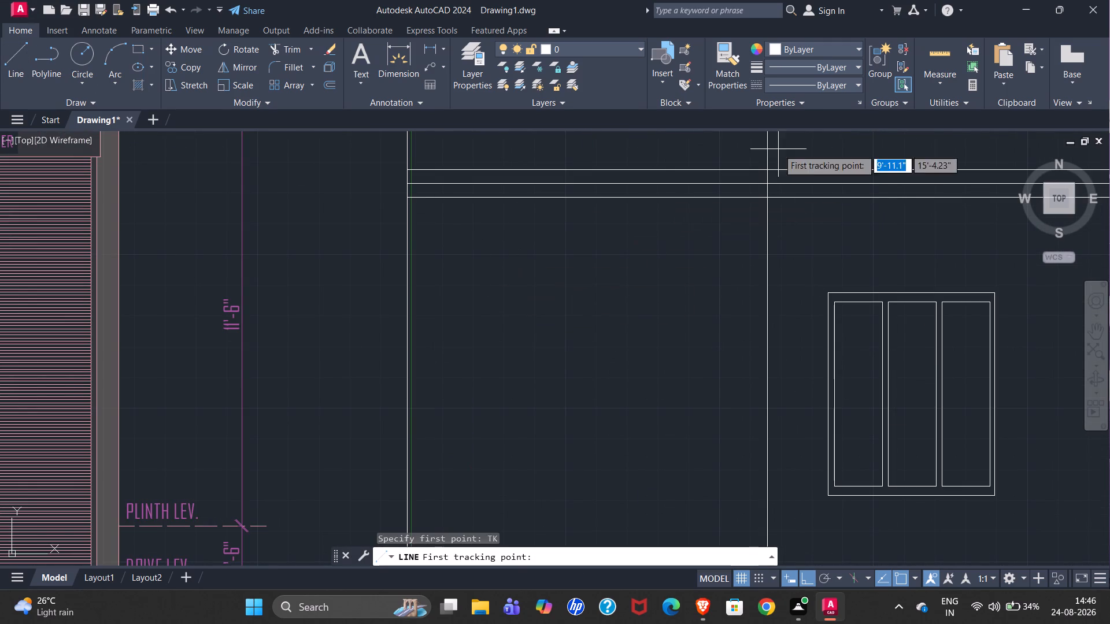
pyautogui.click(408, 186)
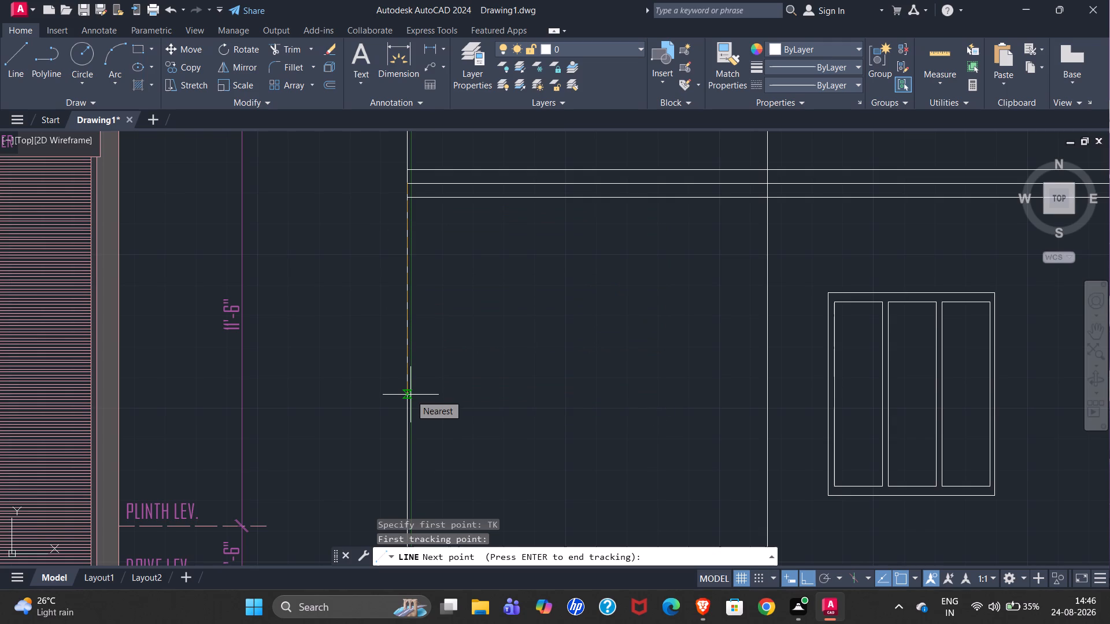
pyautogui.press('4')
pyautogui.press("'")
pyautogui.press('Return')
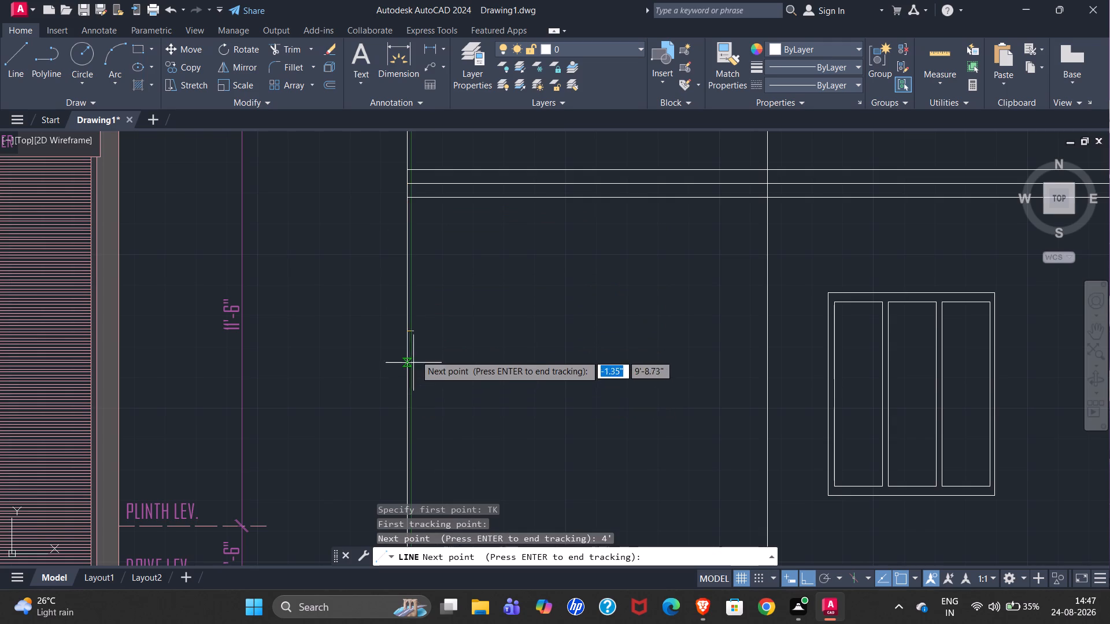
pyautogui.press('Return')
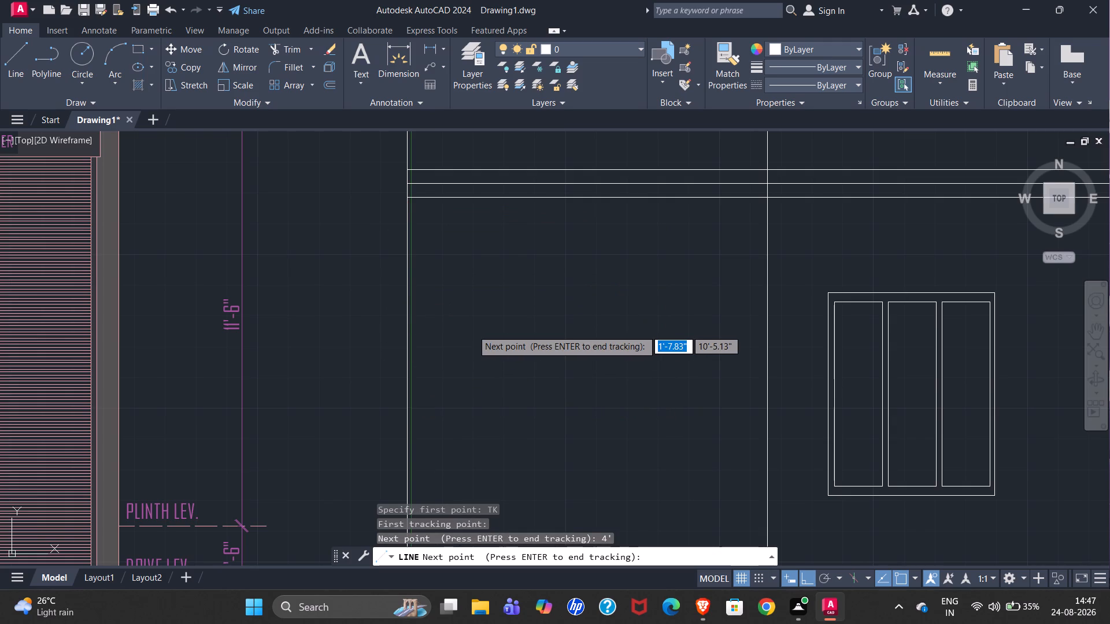
pyautogui.click(768, 329)
pyautogui.scroll(-3, 522, 259)
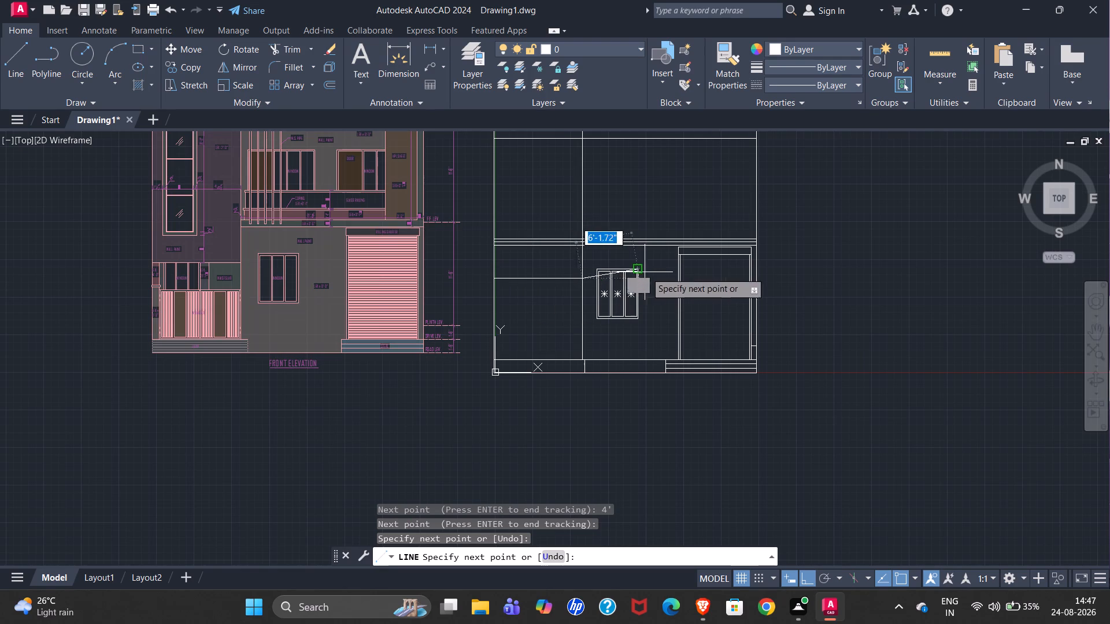
pyautogui.press('Escape')
pyautogui.scroll(2, 510, 285)
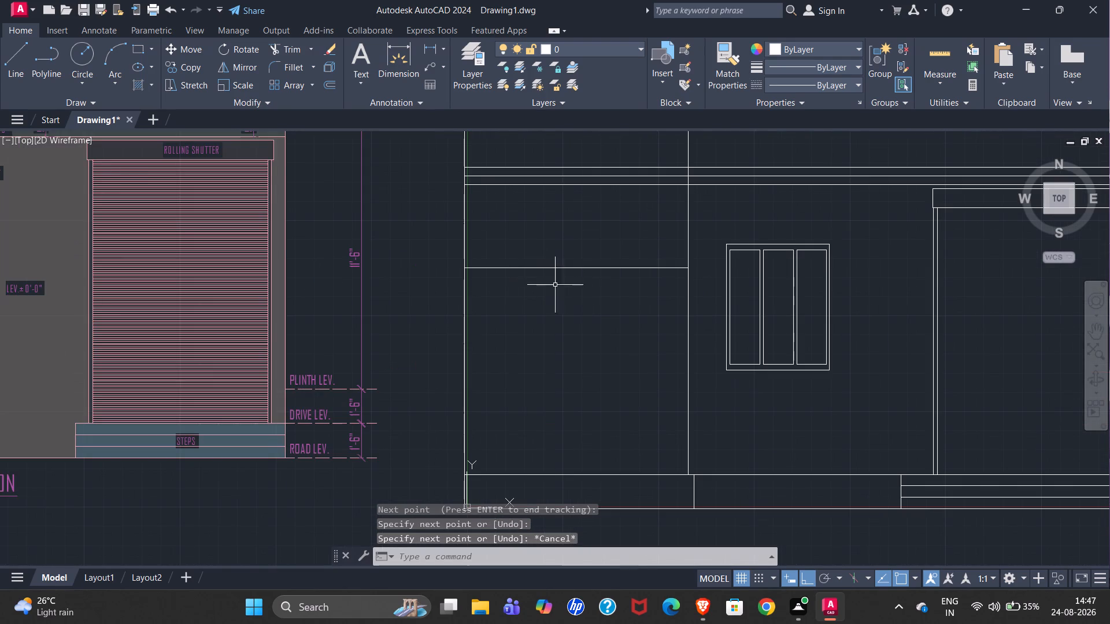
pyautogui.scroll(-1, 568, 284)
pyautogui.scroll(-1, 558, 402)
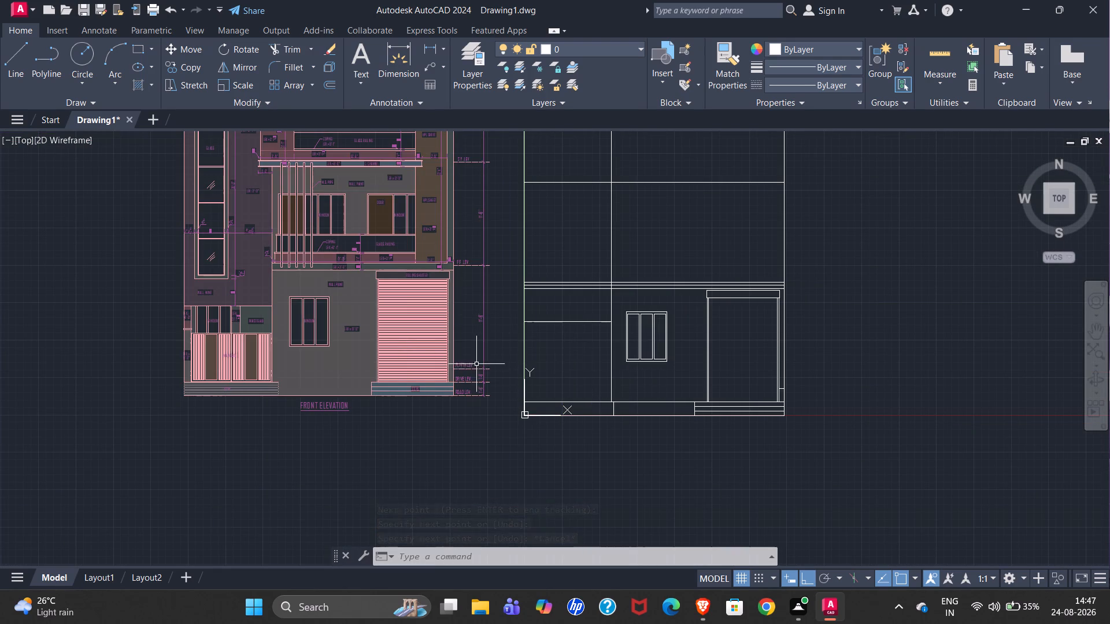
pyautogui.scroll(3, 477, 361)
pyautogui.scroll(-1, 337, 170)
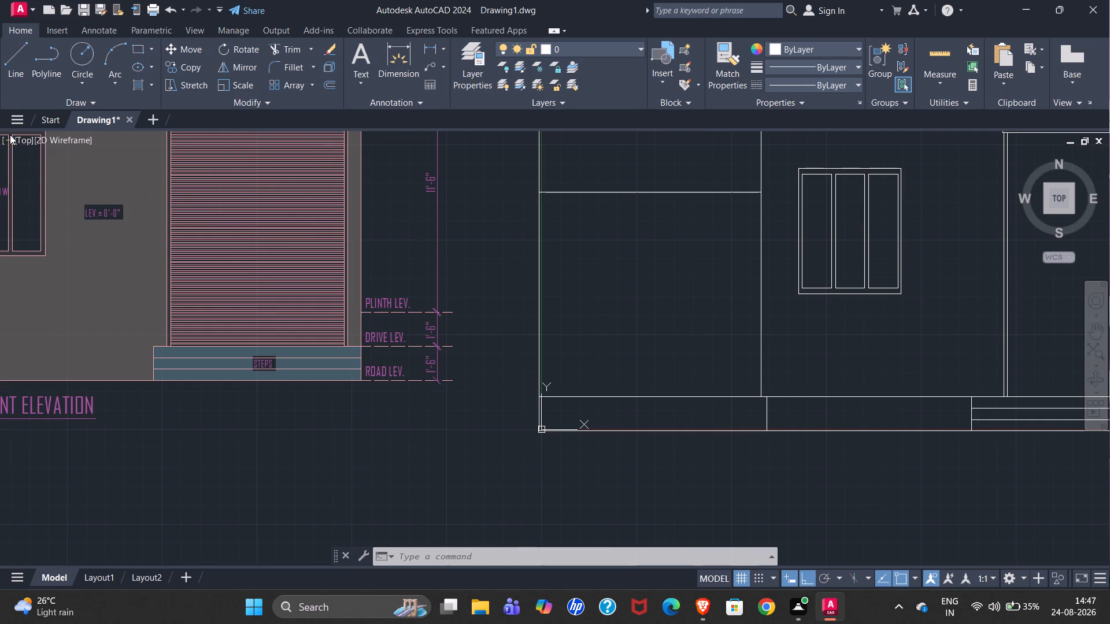
# Draw a 9' vertical line from the left bay horizontal's outer end down to the base line above the ramp.
pyautogui.click(13, 75)
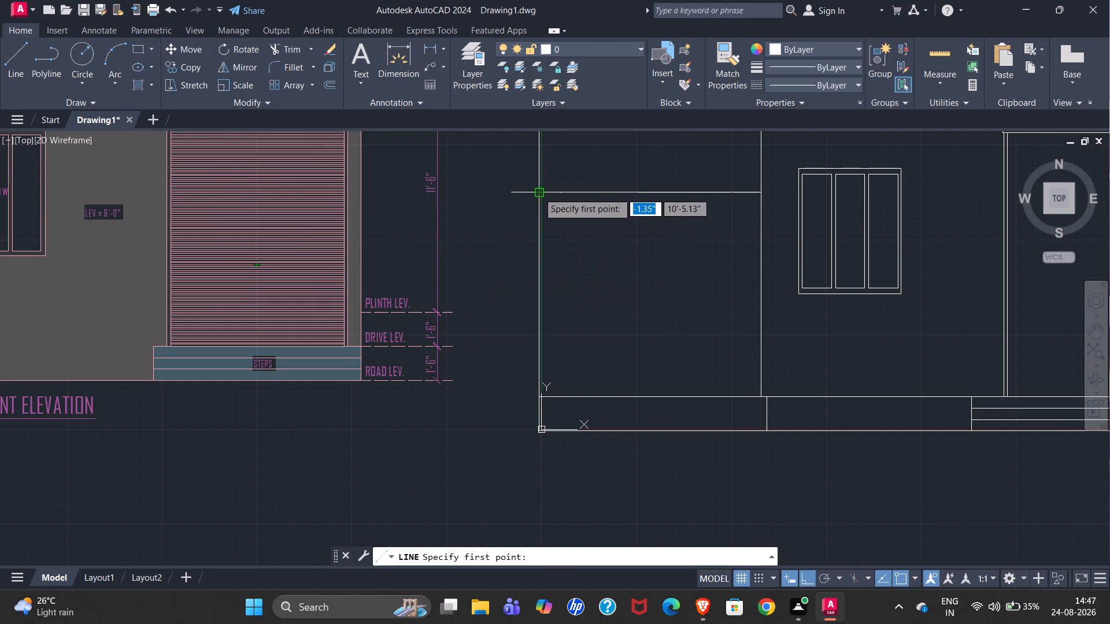
pyautogui.click(538, 192)
pyautogui.scroll(-2, 555, 336)
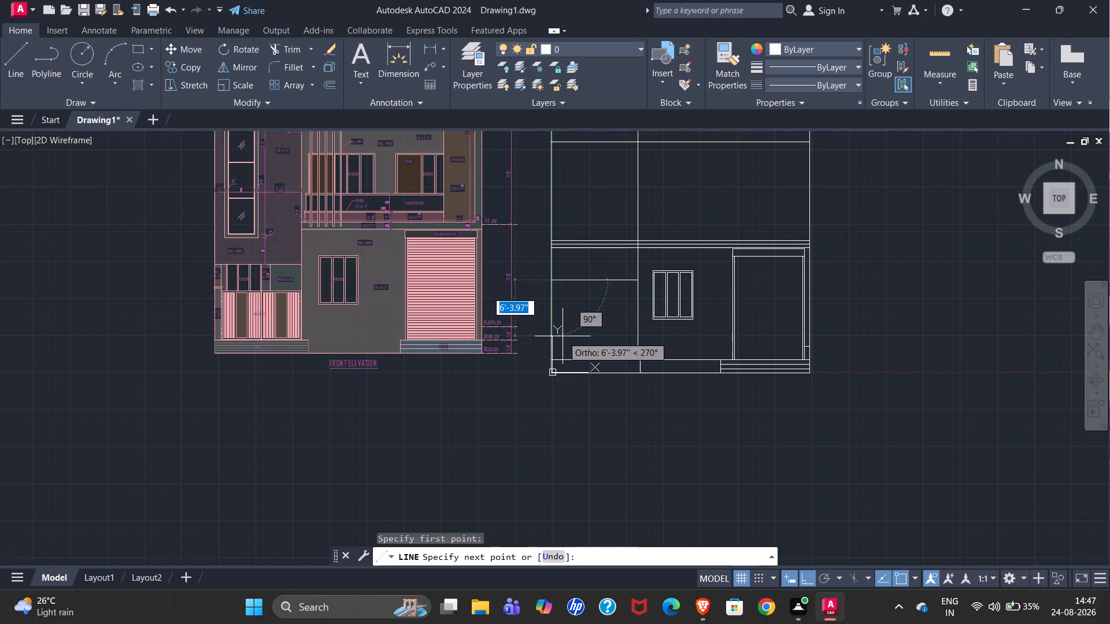
pyautogui.scroll(6, 553, 359)
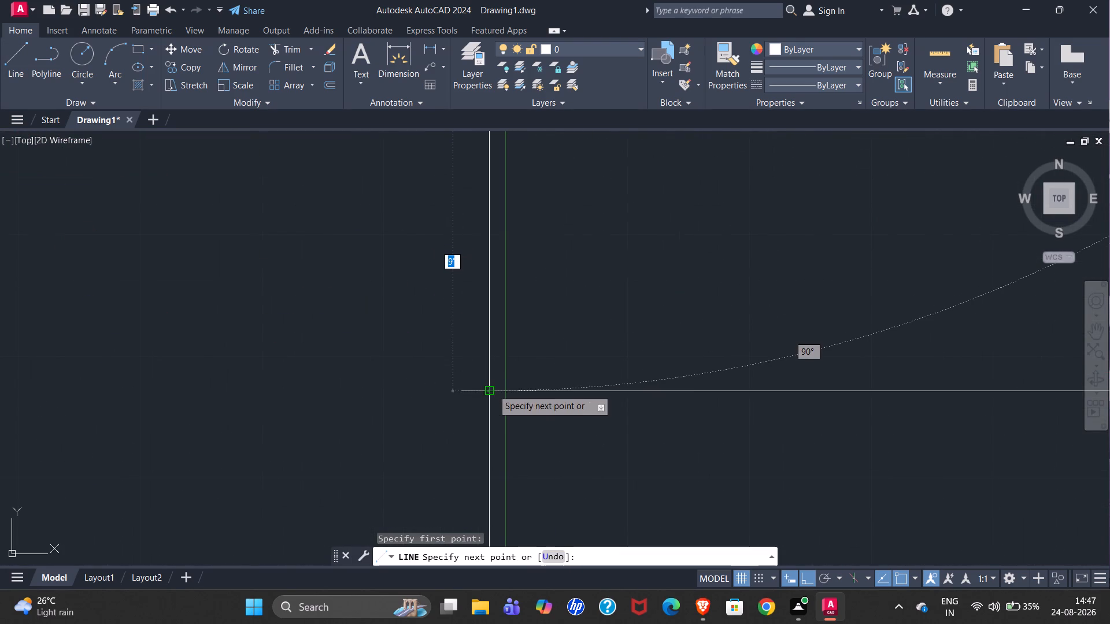
pyautogui.click(492, 391)
pyautogui.press('Escape')
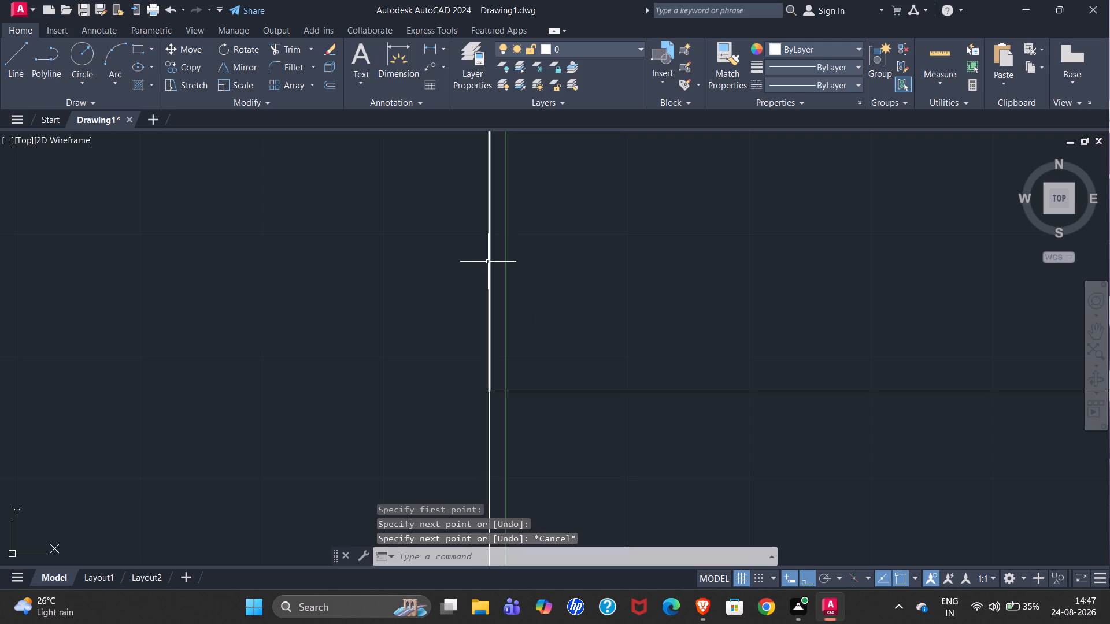
# Offset the left bay's new outer vertical line 9" inward to form the gate pillar.
pyautogui.click(488, 262)
pyautogui.scroll(-5, 320, 369)
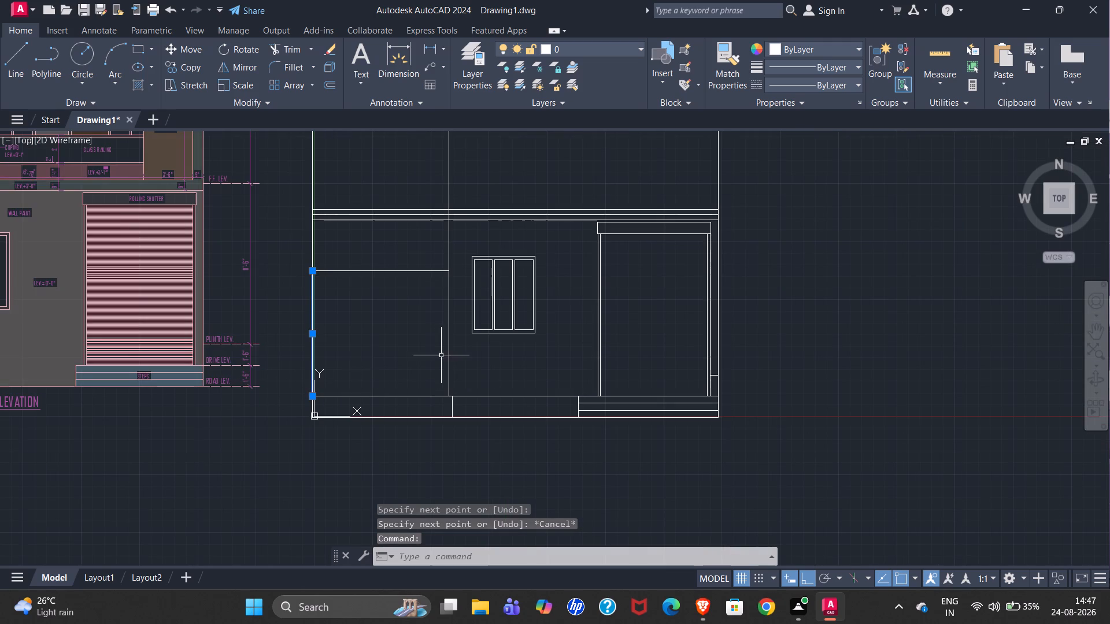
pyautogui.press('o')
pyautogui.press('Return')
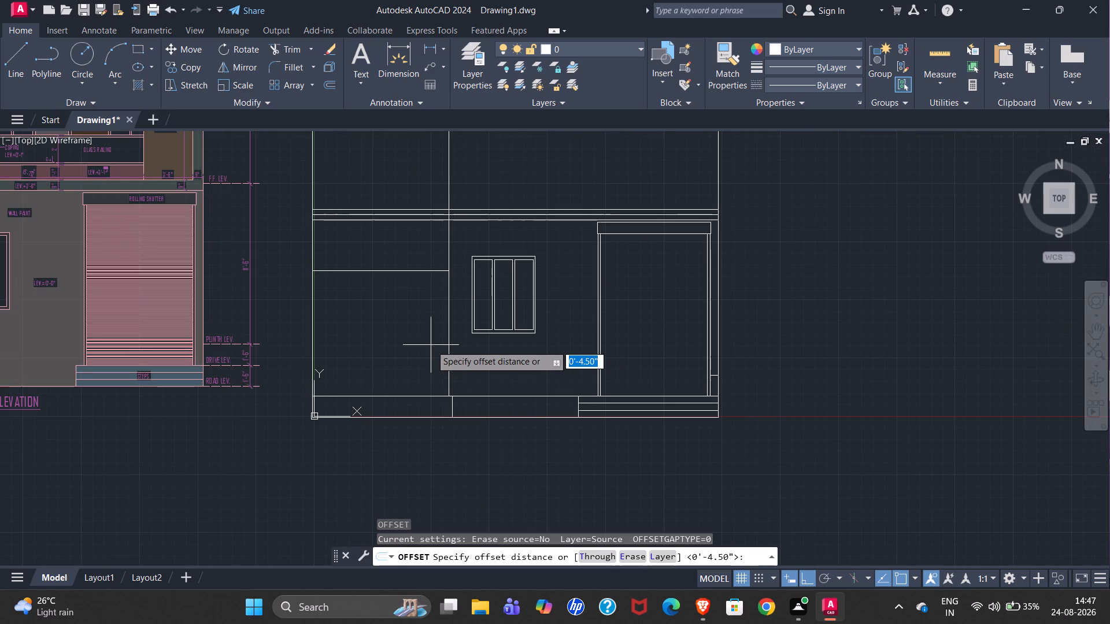
pyautogui.write('9"')
pyautogui.press('Return')
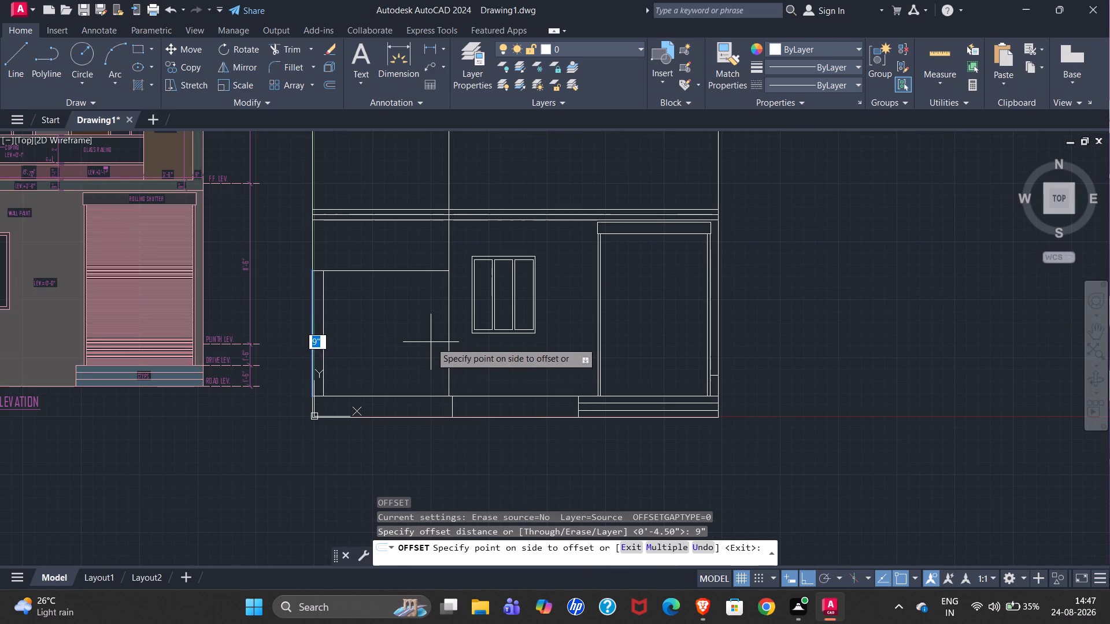
pyautogui.click(406, 330)
# Examine the main gate, its pillar and the ramp in the reference elevation against the redrawn left bay.
pyautogui.scroll(-1, 468, 320)
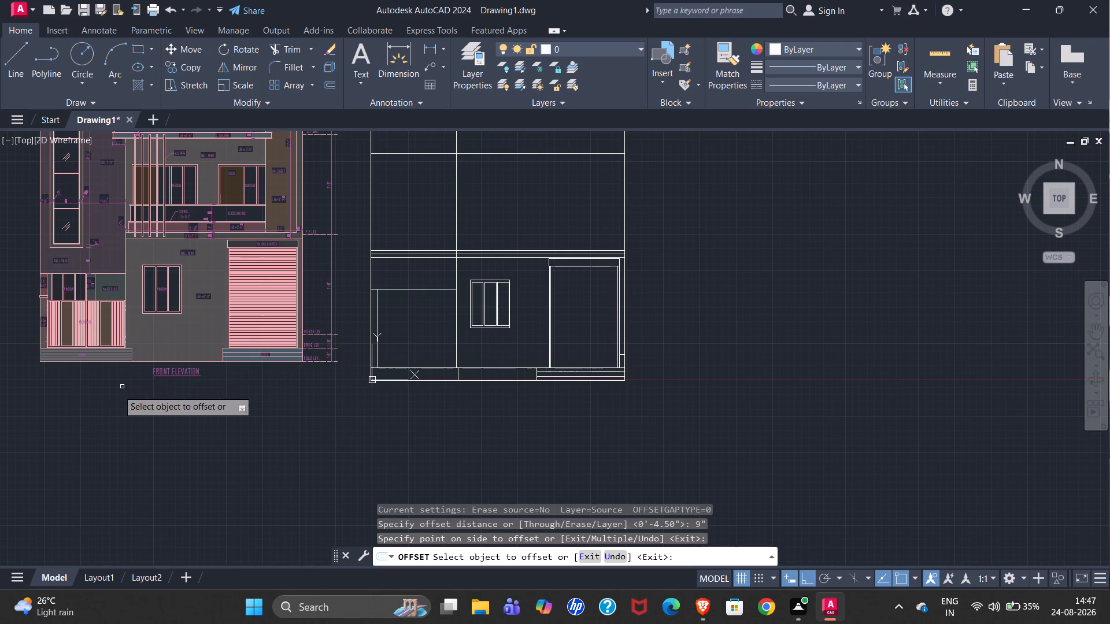
pyautogui.scroll(3, 13, 306)
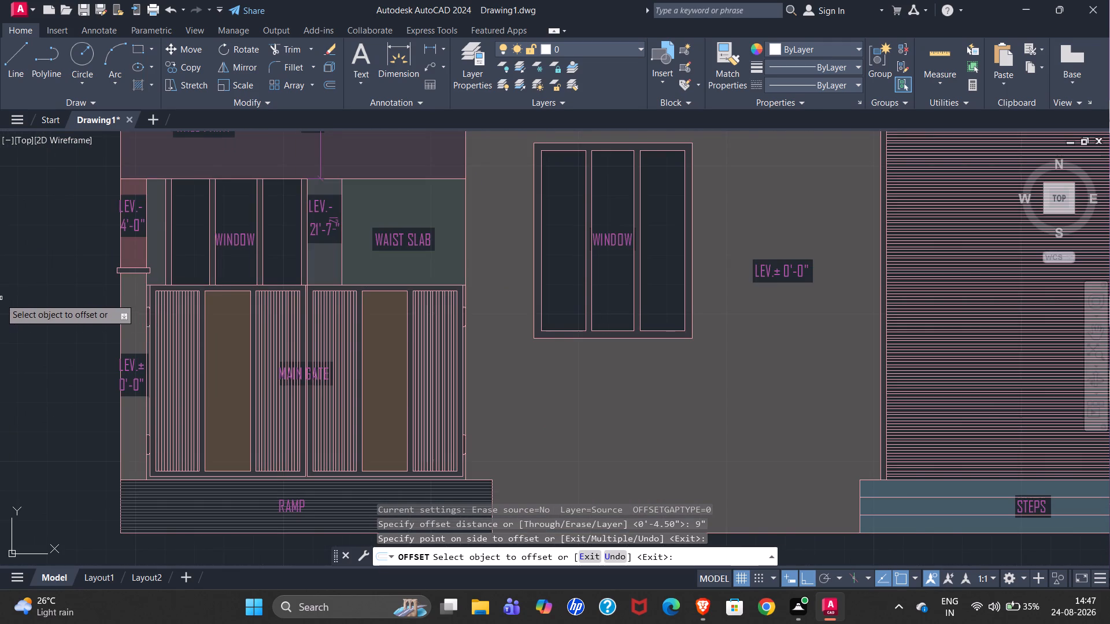
pyautogui.scroll(-1, 0, 296)
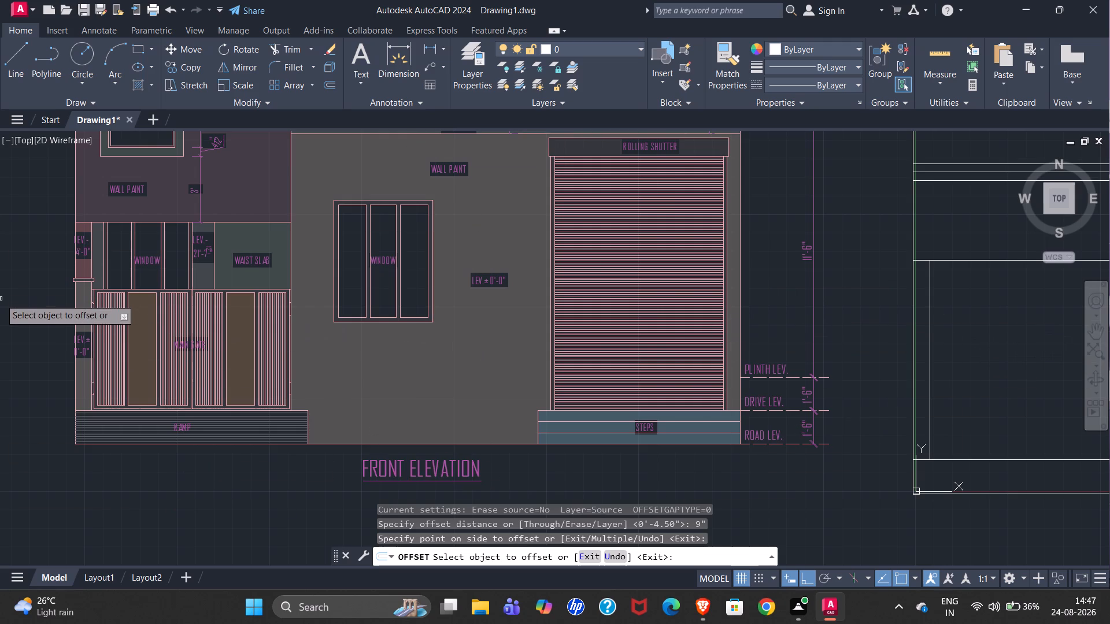
pyautogui.scroll(-1, 22, 367)
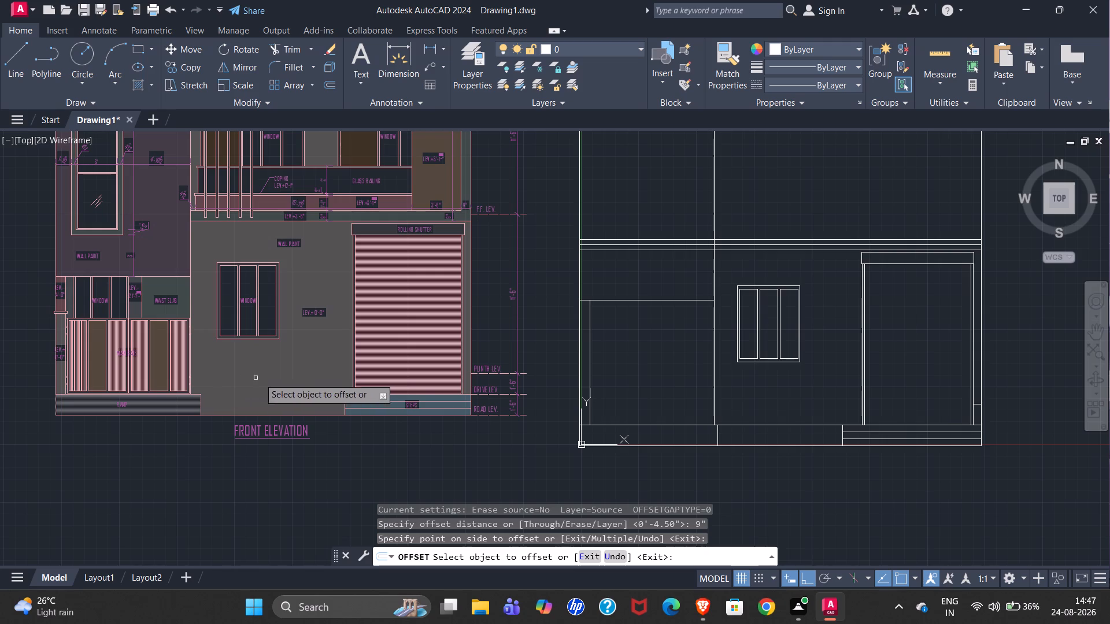
pyautogui.scroll(1, 595, 366)
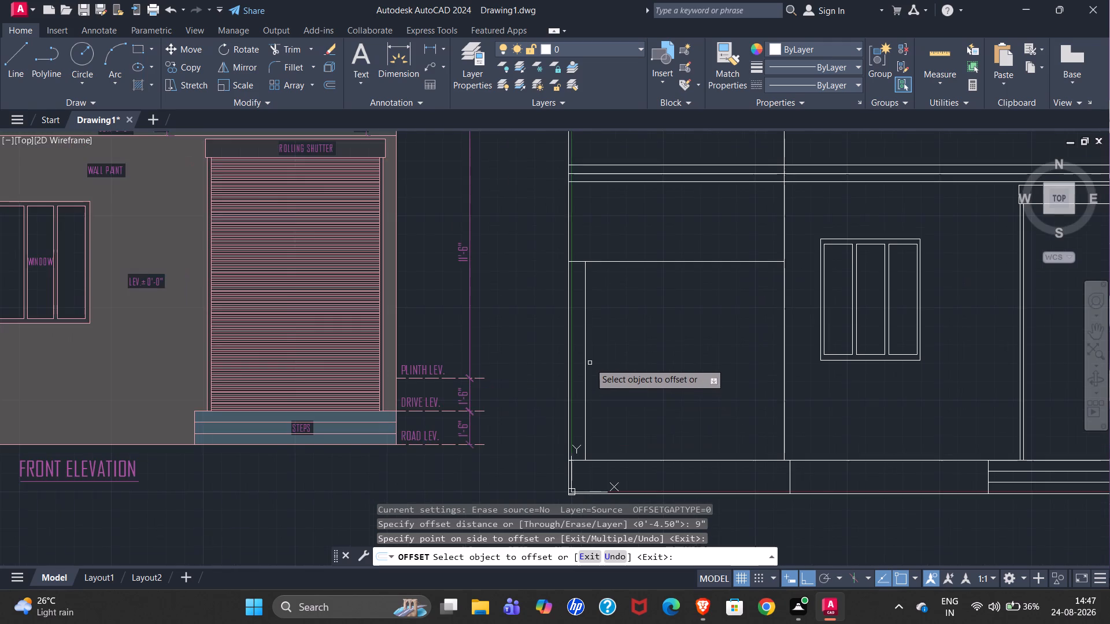
pyautogui.scroll(-1, 643, 361)
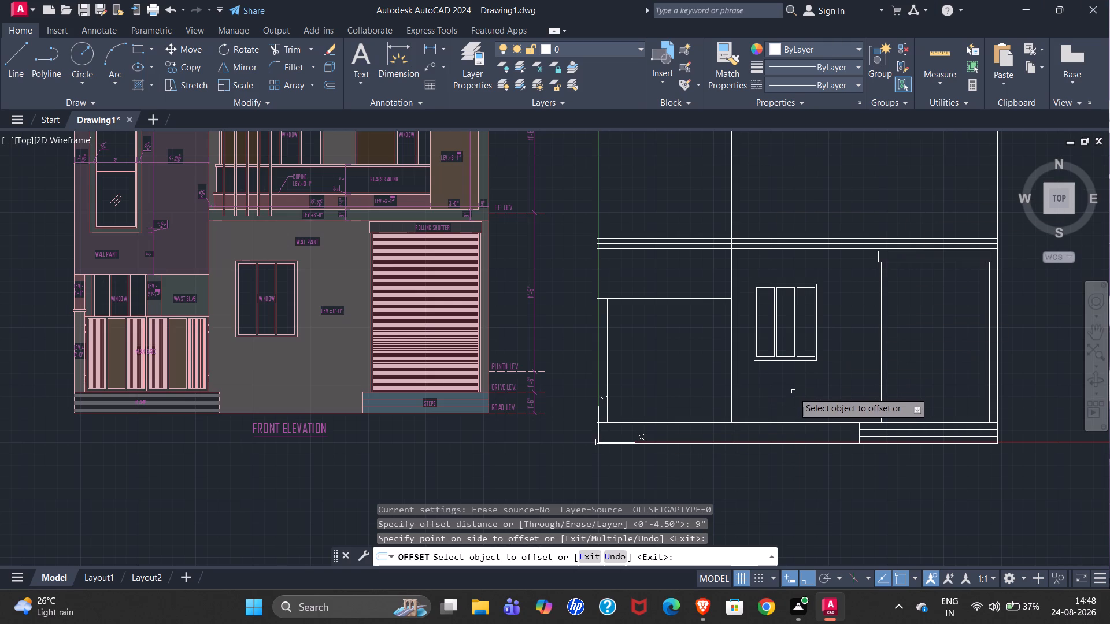
pyautogui.press('Escape')
# Copy the three-panel window by its bottom midpoint onto the left bay's base line, just inside the pillar line, with Ortho off.
pyautogui.click(745, 278)
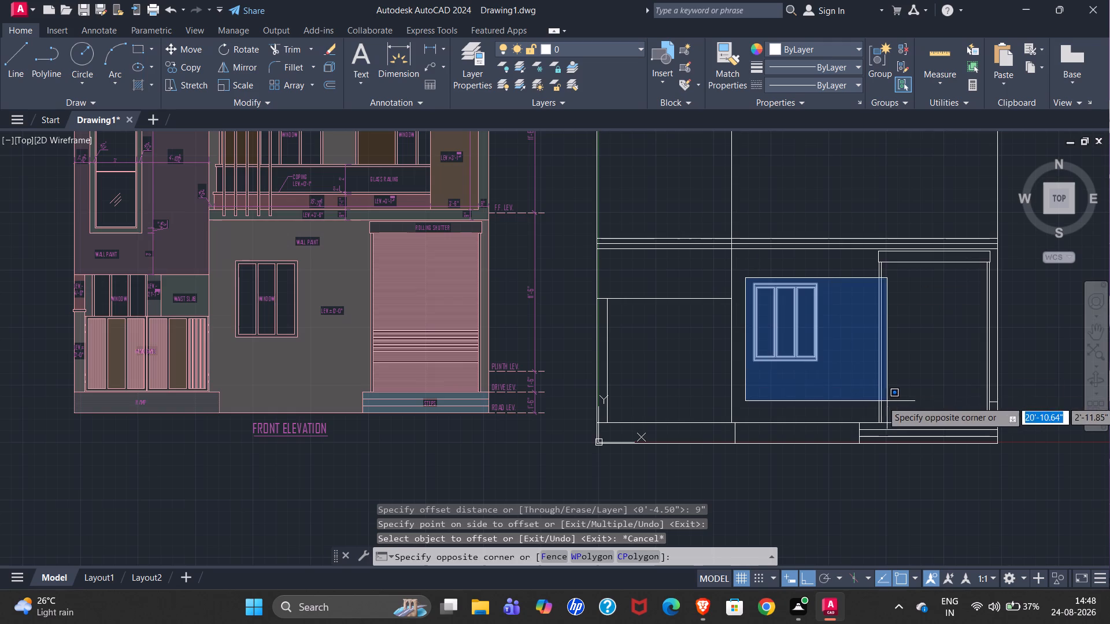
pyautogui.click(835, 380)
pyautogui.write('CO')
pyautogui.press('Return')
pyautogui.scroll(2, 753, 373)
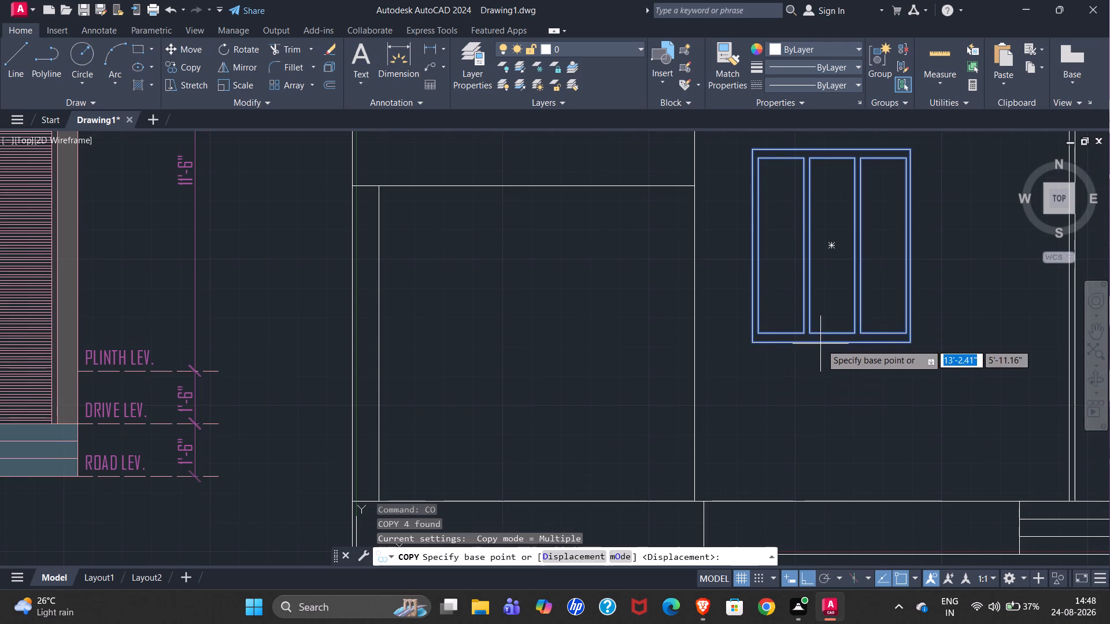
pyautogui.click(832, 345)
pyautogui.scroll(-2, 552, 358)
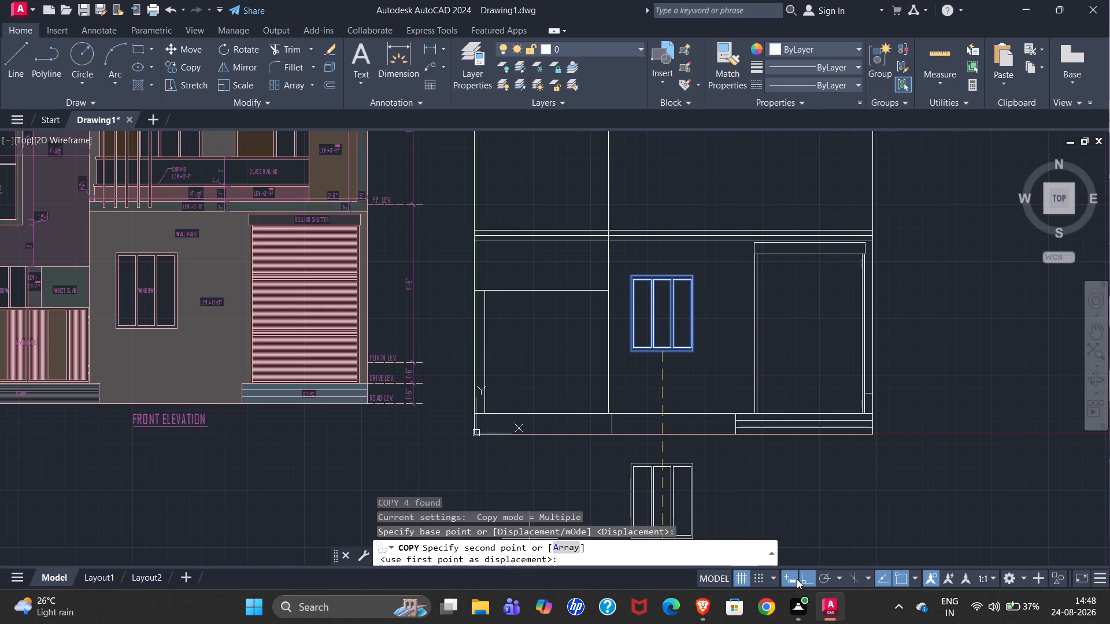
pyautogui.click(803, 578)
pyautogui.scroll(6, 509, 426)
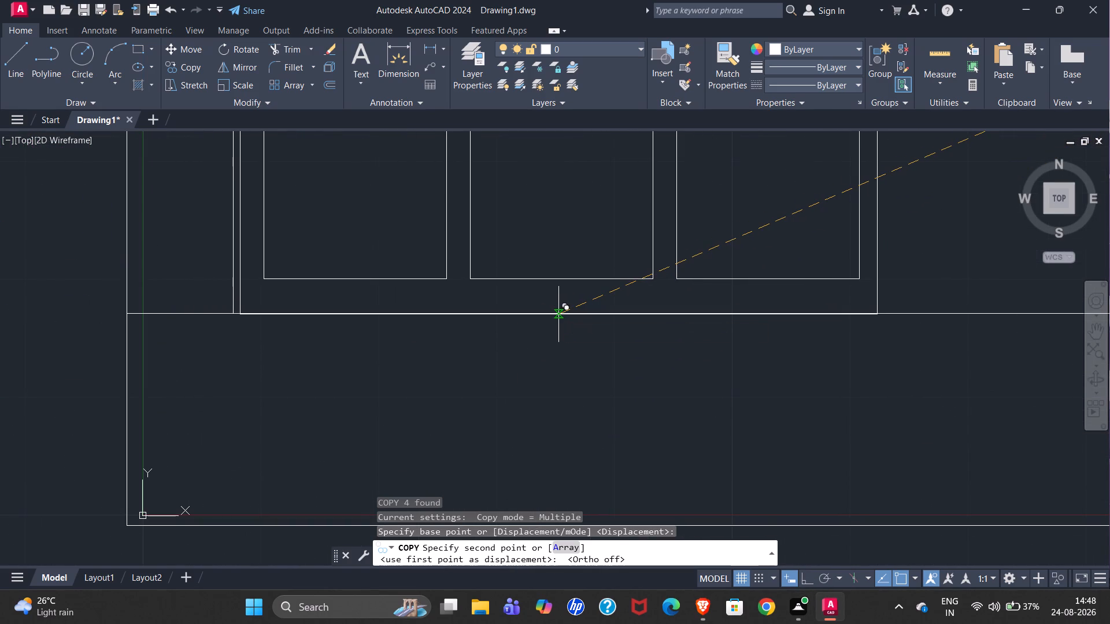
pyautogui.click(558, 314)
pyautogui.press('Escape')
# Examine the copied panel unit's fit beside the pillar line and compare it with the reference main gate.
pyautogui.scroll(-3, 534, 467)
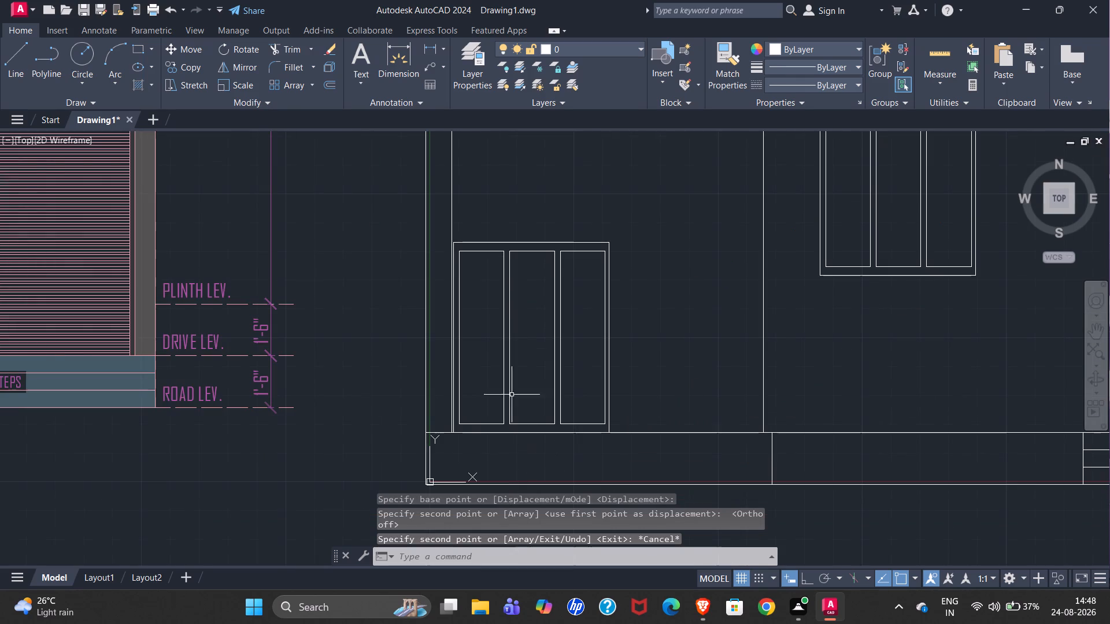
pyautogui.scroll(3, 442, 247)
pyautogui.scroll(-2, 482, 221)
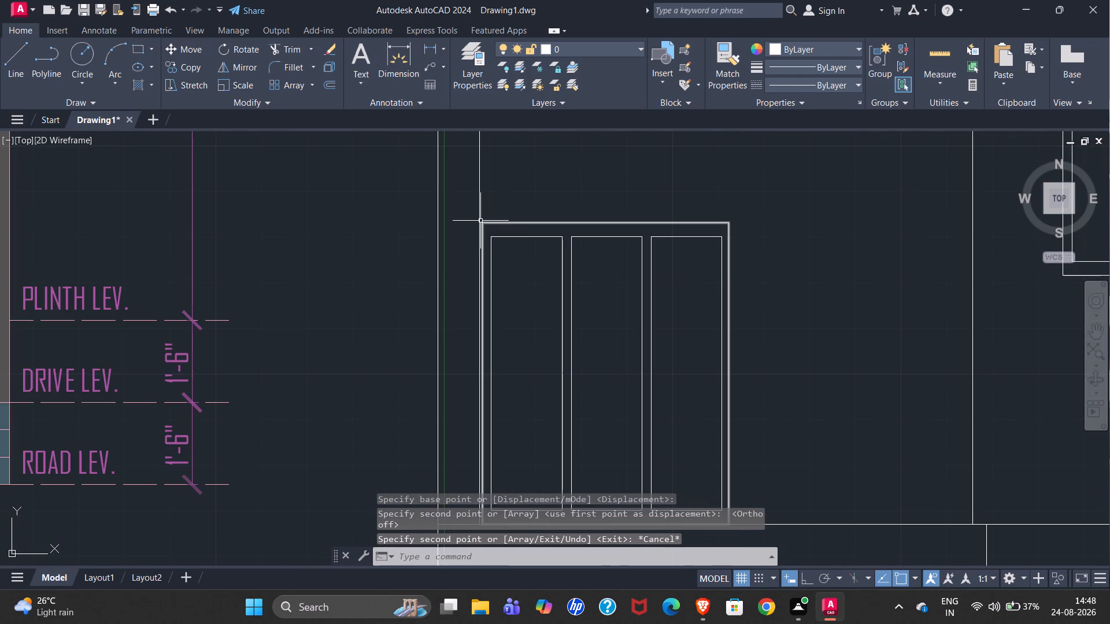
pyautogui.scroll(-2, 487, 208)
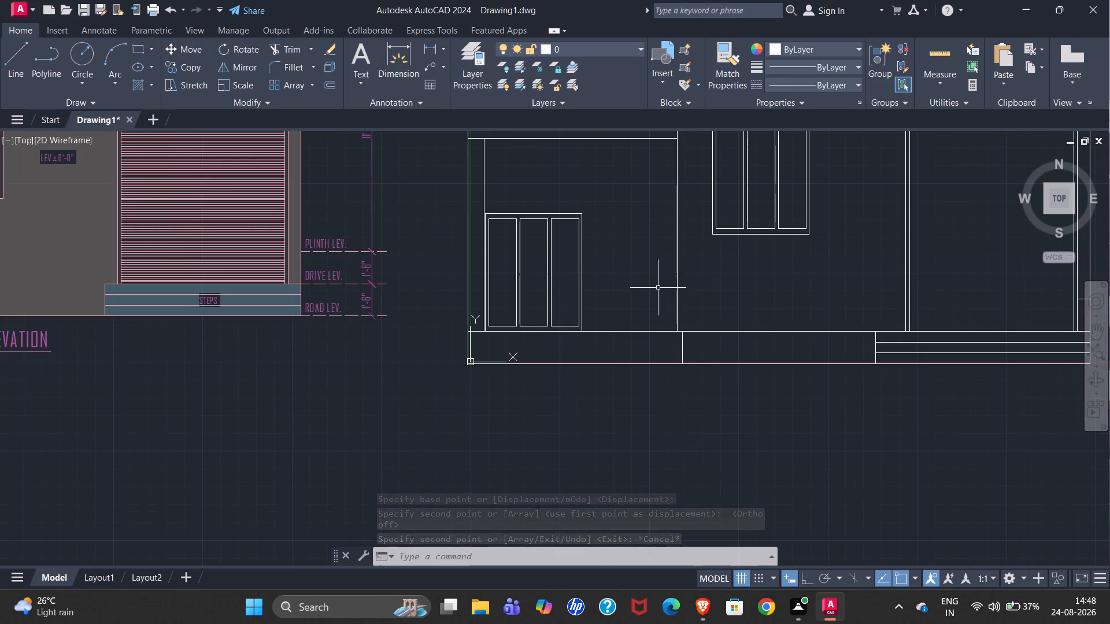
pyautogui.scroll(-2, 499, 322)
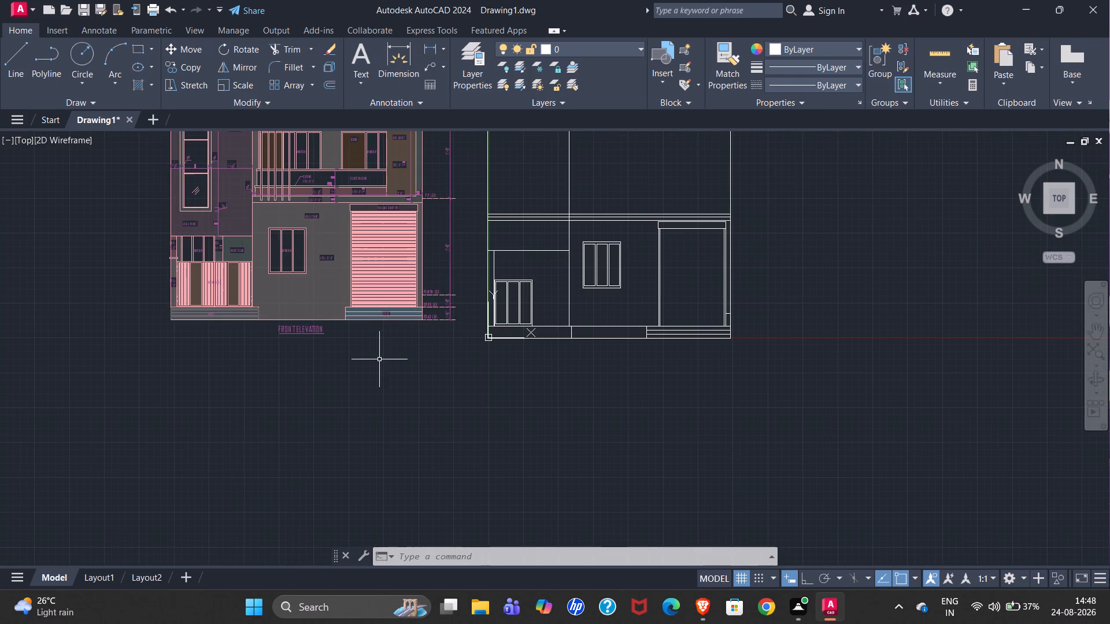
pyautogui.scroll(4, 523, 285)
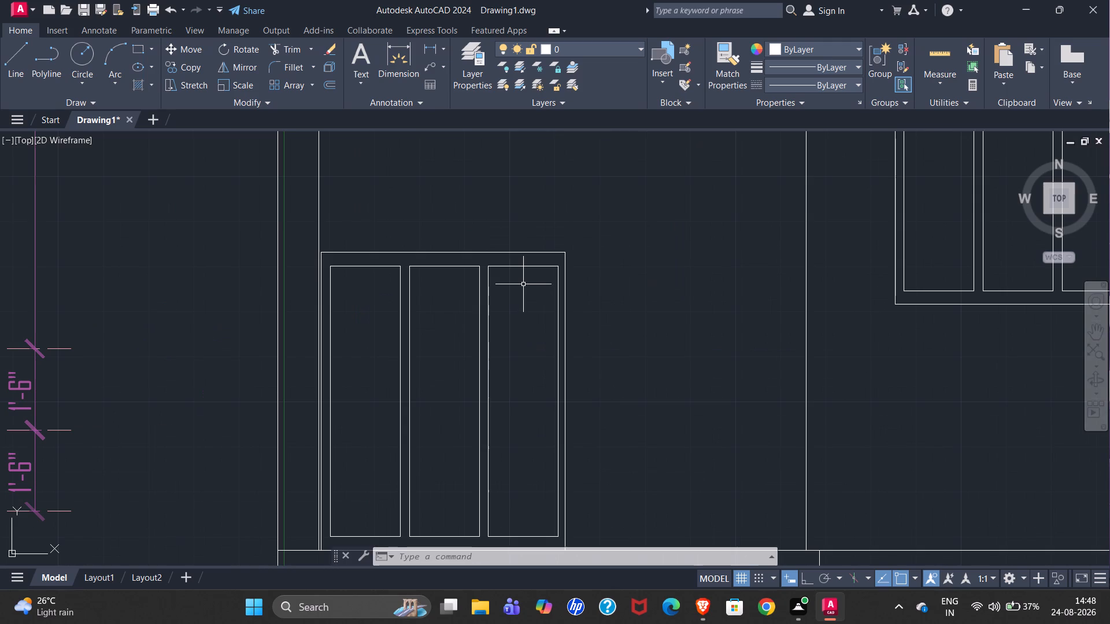
pyautogui.scroll(-2, 524, 284)
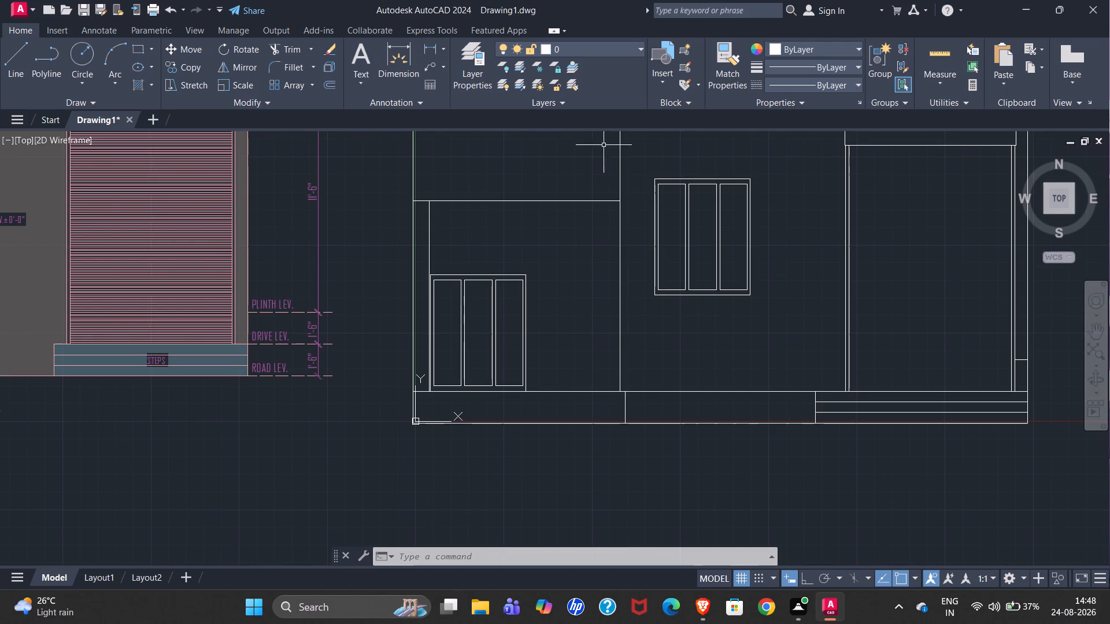
pyautogui.scroll(-2, 443, 288)
pyautogui.scroll(4, 439, 277)
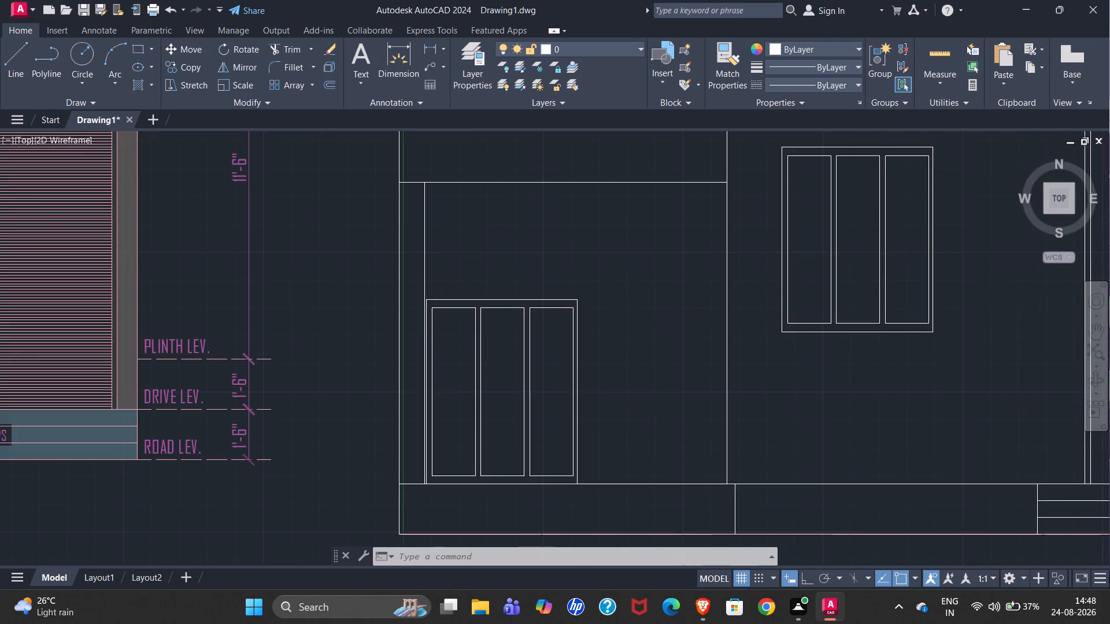
pyautogui.scroll(-2, 447, 265)
pyautogui.scroll(3, 426, 268)
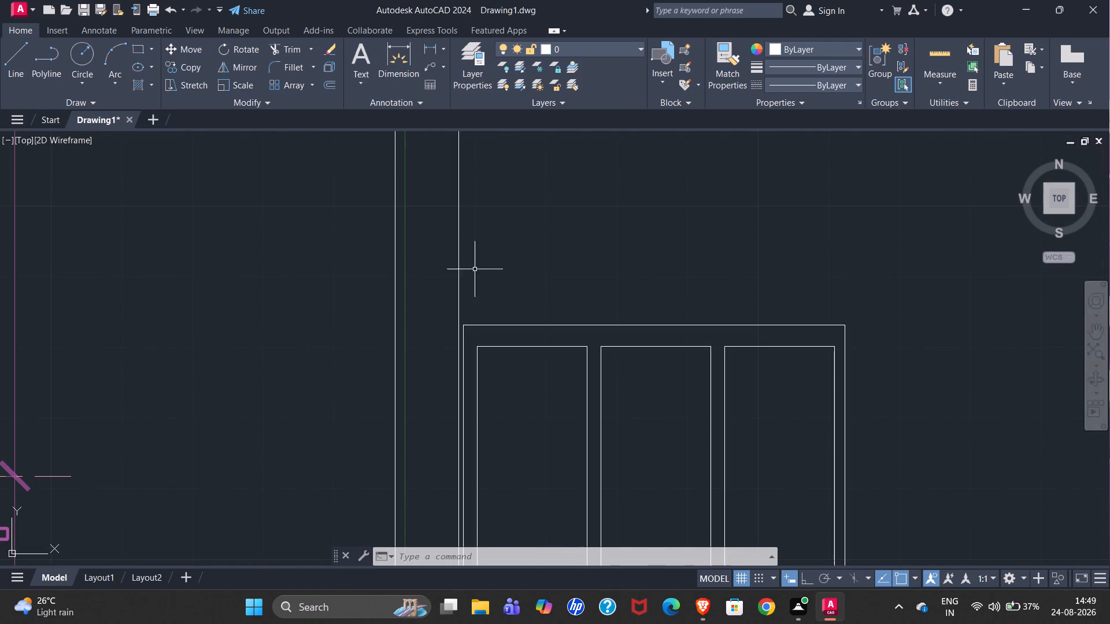
pyautogui.scroll(-2, 419, 262)
pyautogui.scroll(1, 445, 377)
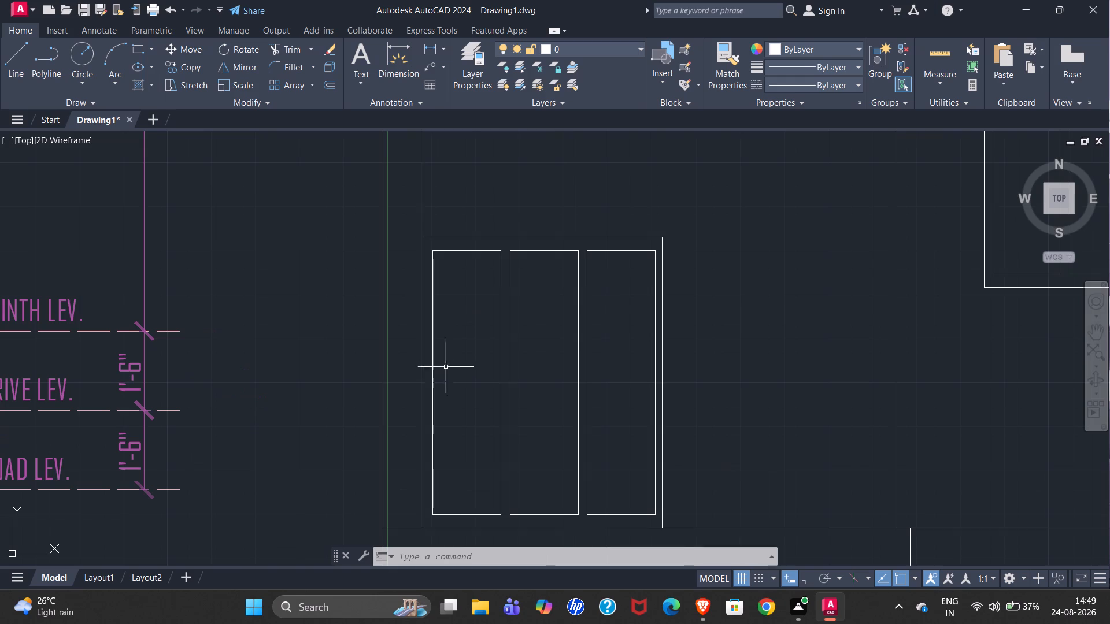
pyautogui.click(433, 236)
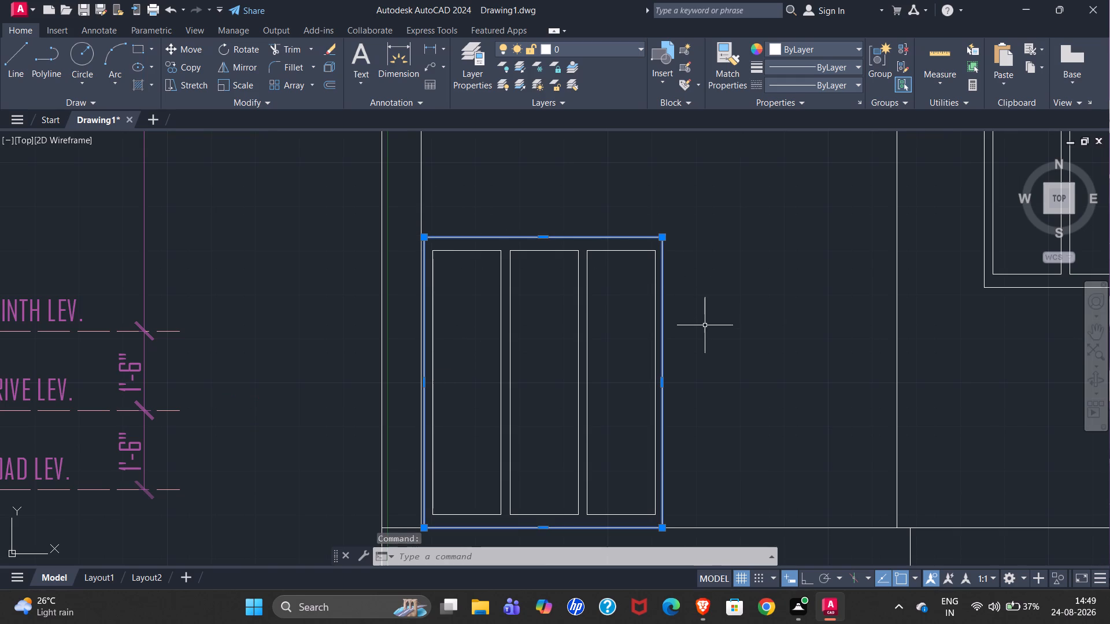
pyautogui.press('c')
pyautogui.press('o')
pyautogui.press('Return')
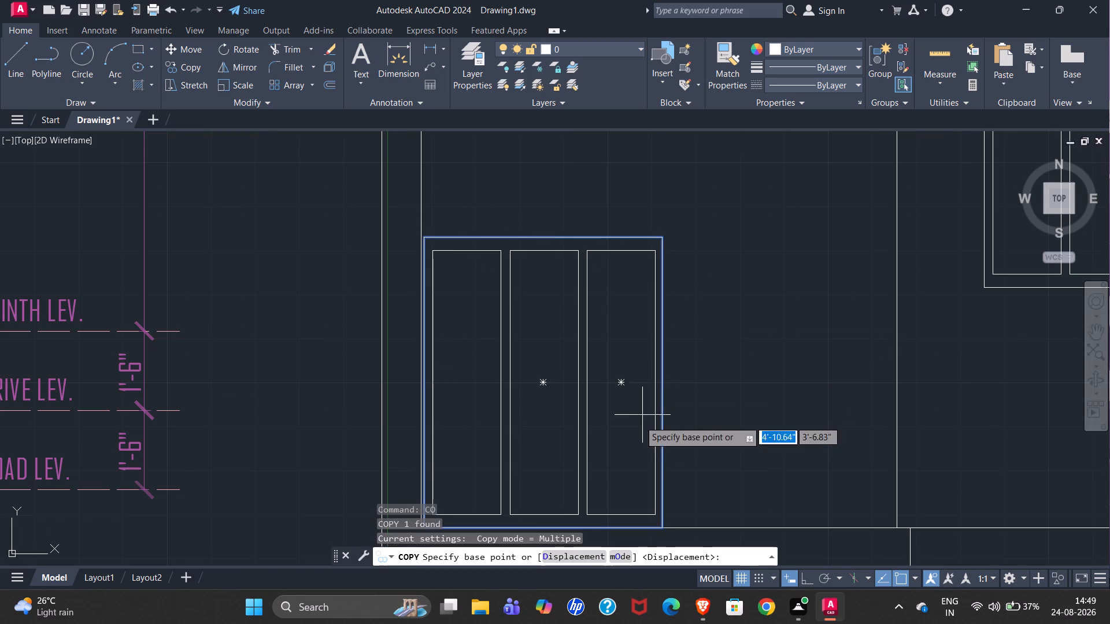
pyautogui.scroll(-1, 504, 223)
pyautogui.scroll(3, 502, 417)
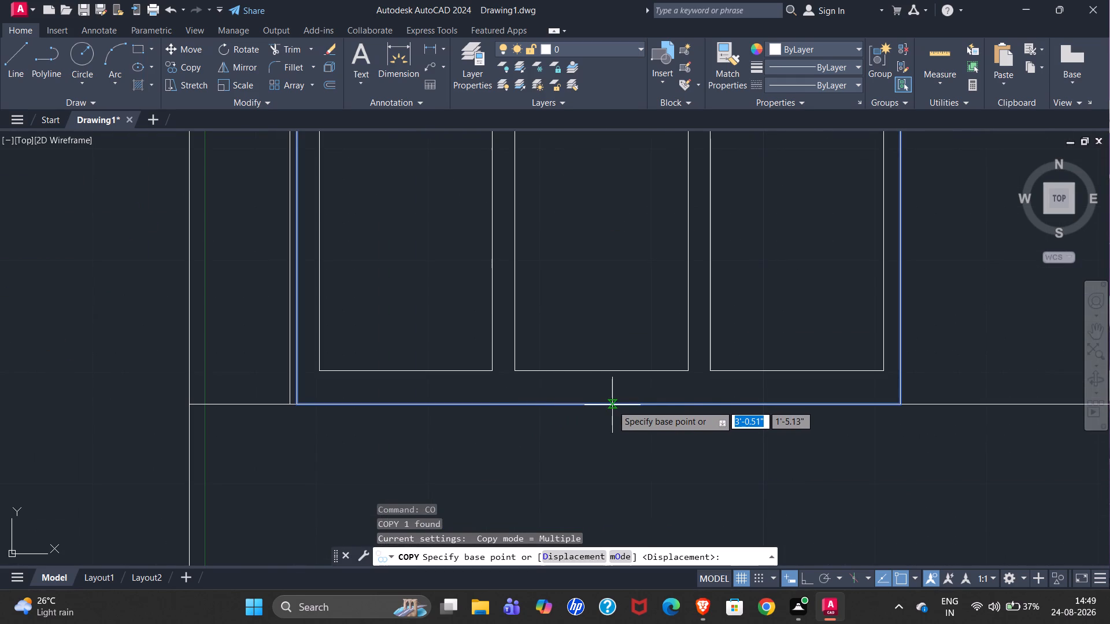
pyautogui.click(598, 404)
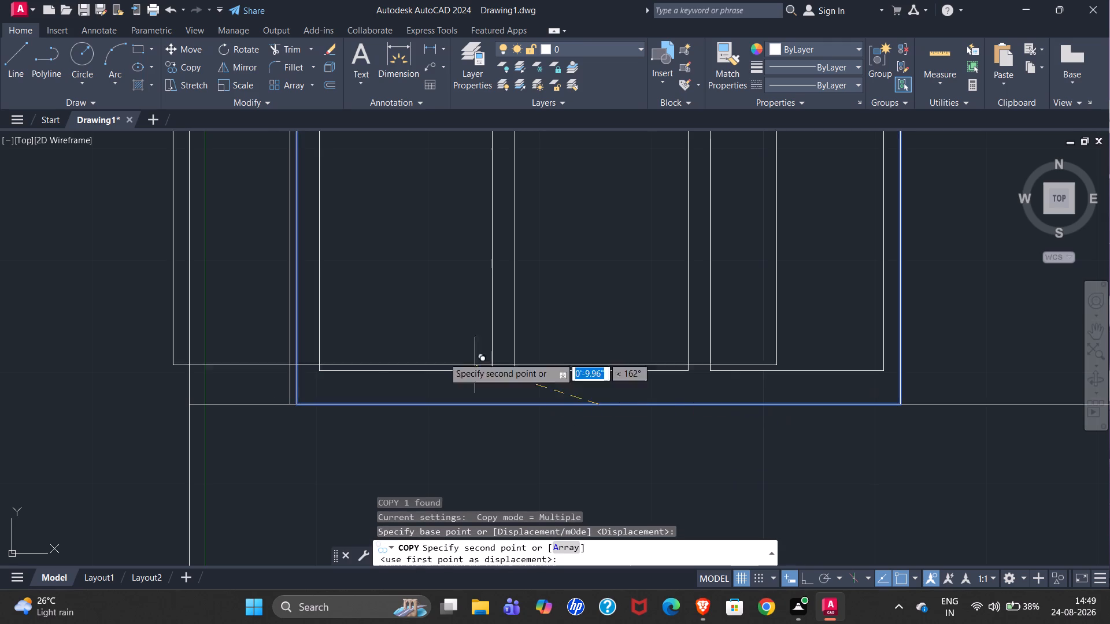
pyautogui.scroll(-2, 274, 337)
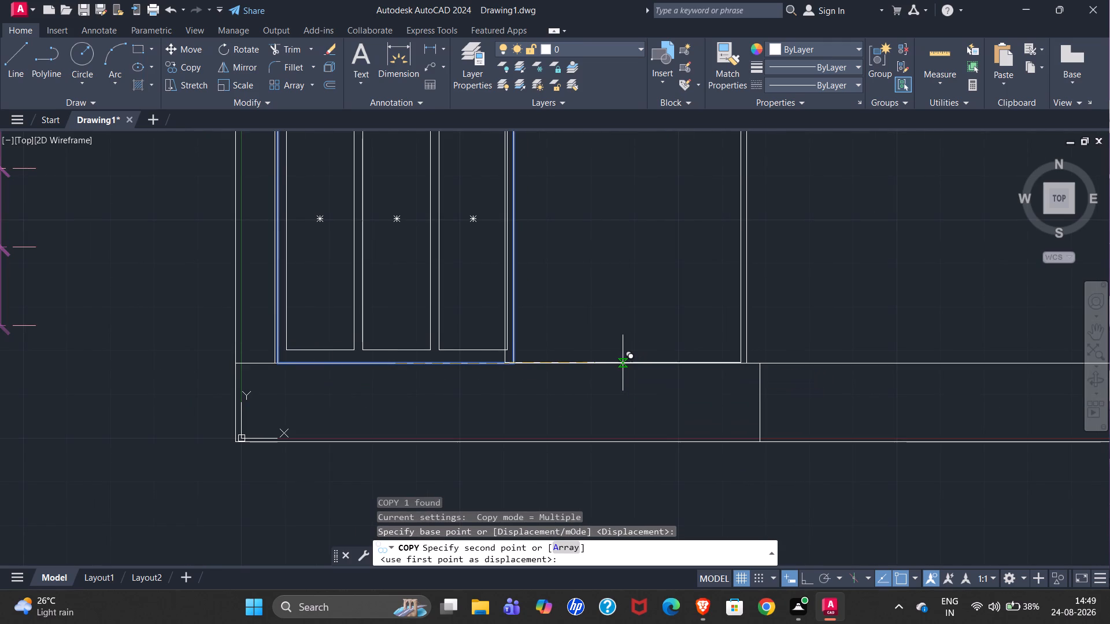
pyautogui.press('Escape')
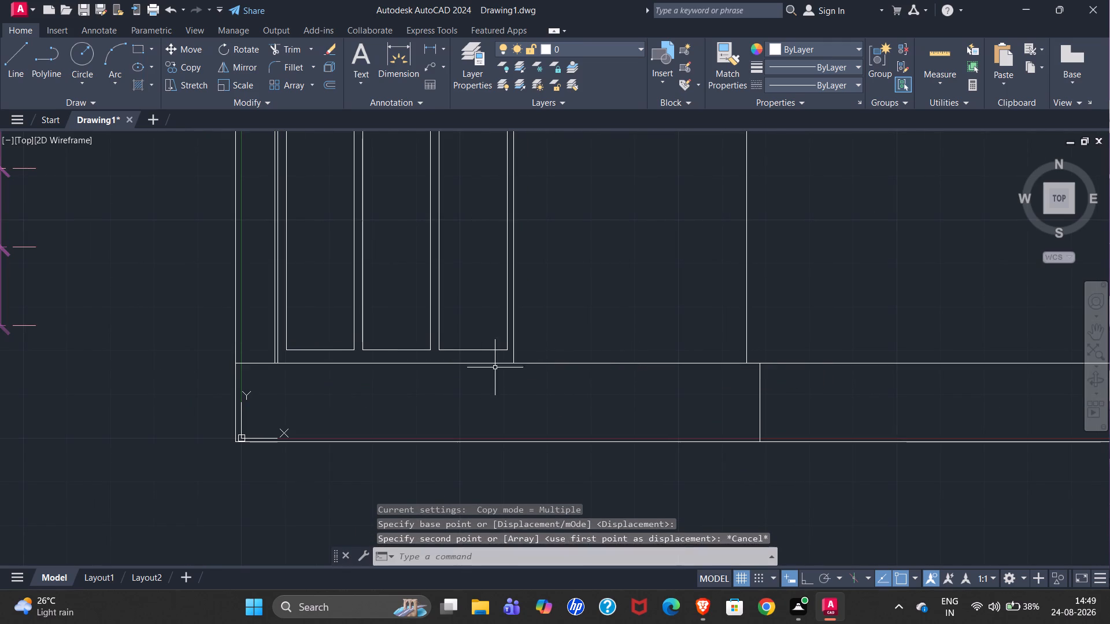
# Copy the panel unit's outer frame from its lower inner corner to the base of the left bay's inner wall line.
pyautogui.click(512, 352)
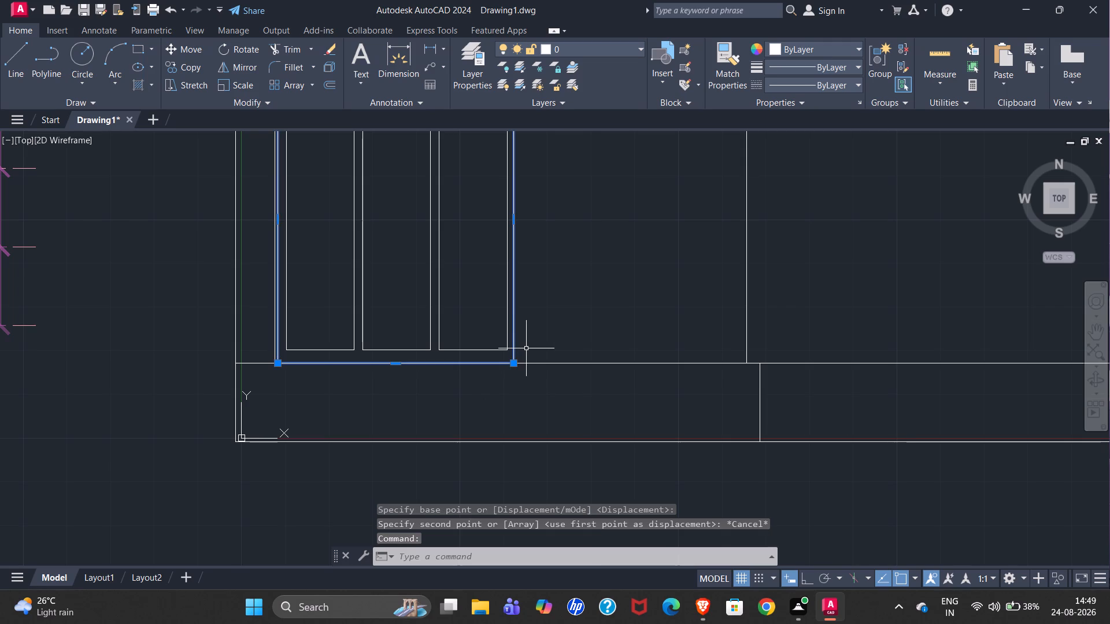
pyautogui.press('c')
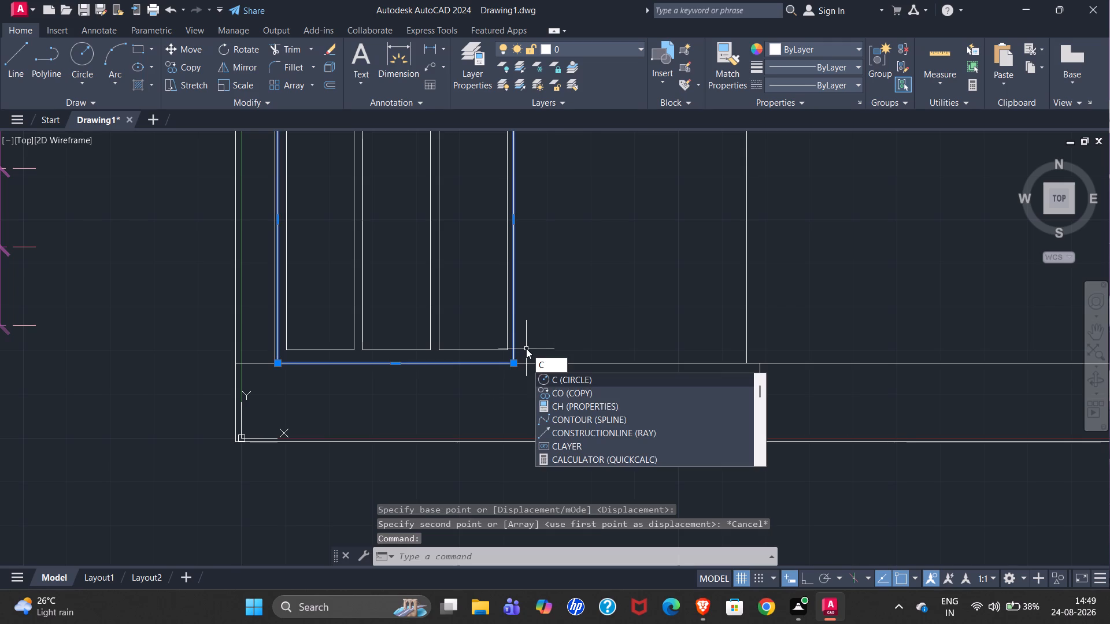
pyautogui.press('o')
pyautogui.press('Return')
pyautogui.moveTo(512, 366); pyautogui.dragTo(527, 365)
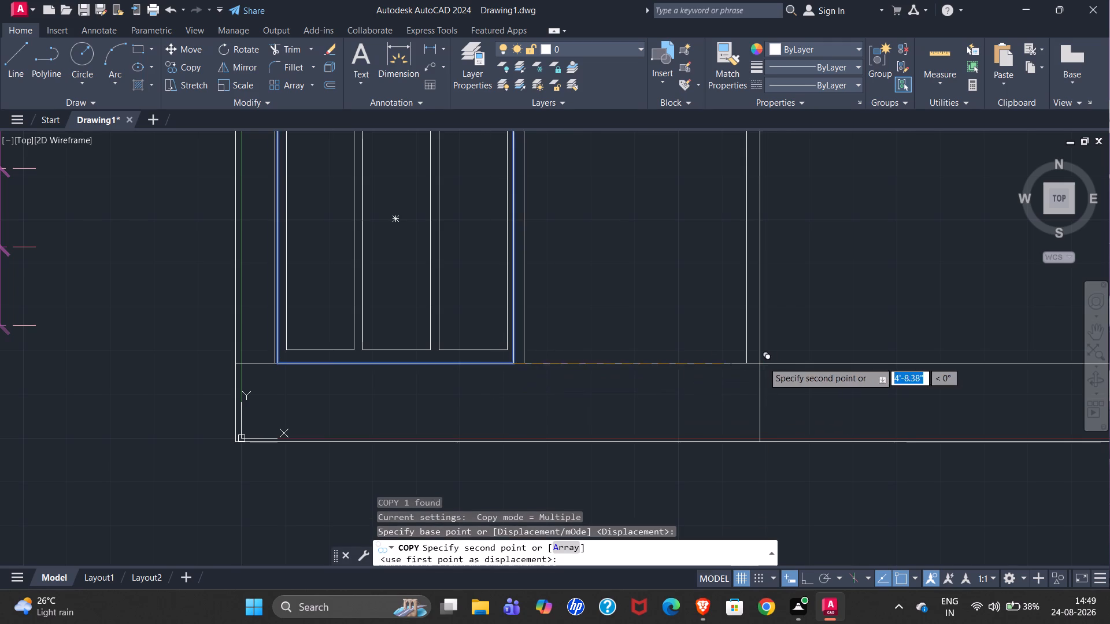
pyautogui.click(744, 363)
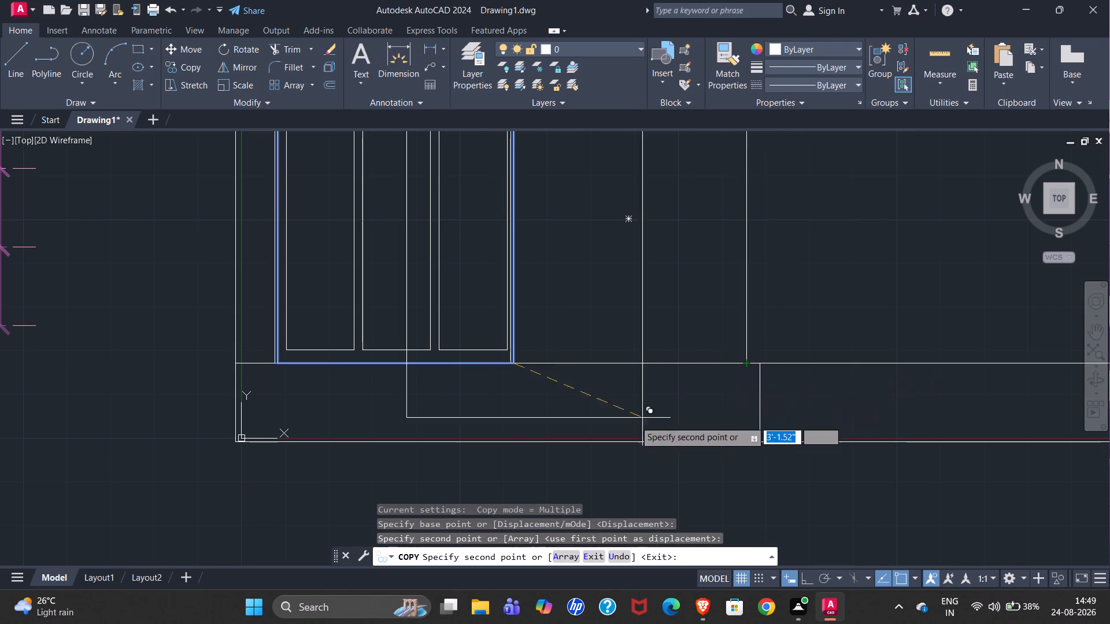
pyautogui.press('Escape')
# Examine how the two gate frames fit the left bay and compare them with the main gate in the reference elevation.
pyautogui.scroll(-1, 474, 440)
pyautogui.scroll(1, 483, 243)
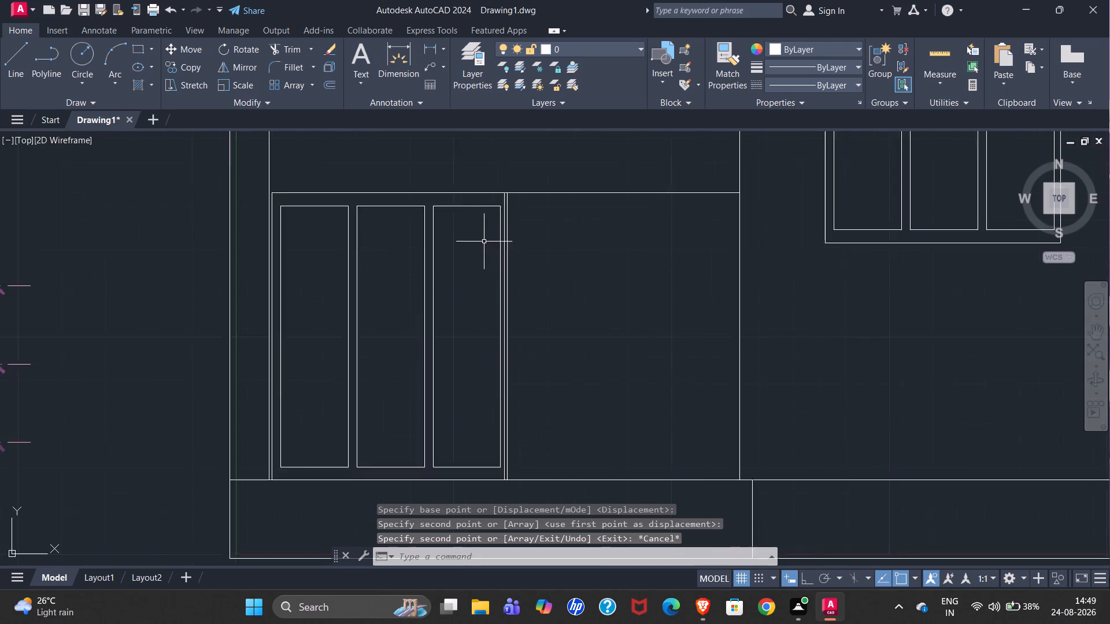
pyautogui.scroll(1, 485, 239)
pyautogui.scroll(-1, 433, 253)
pyautogui.scroll(4, 479, 187)
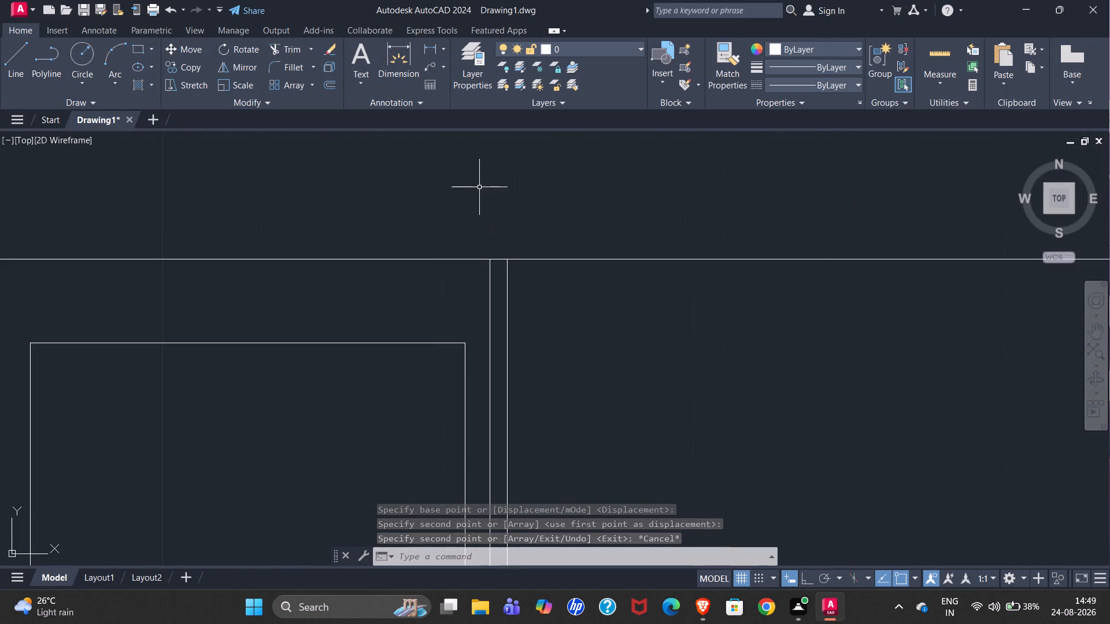
pyautogui.scroll(-4, 486, 191)
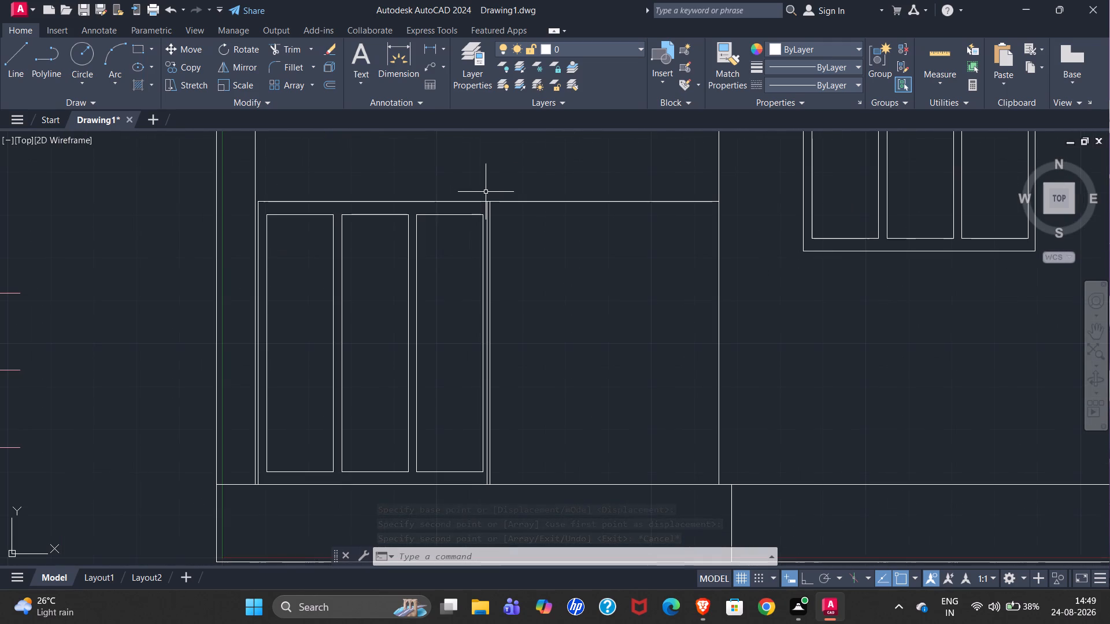
pyautogui.scroll(-2, 491, 194)
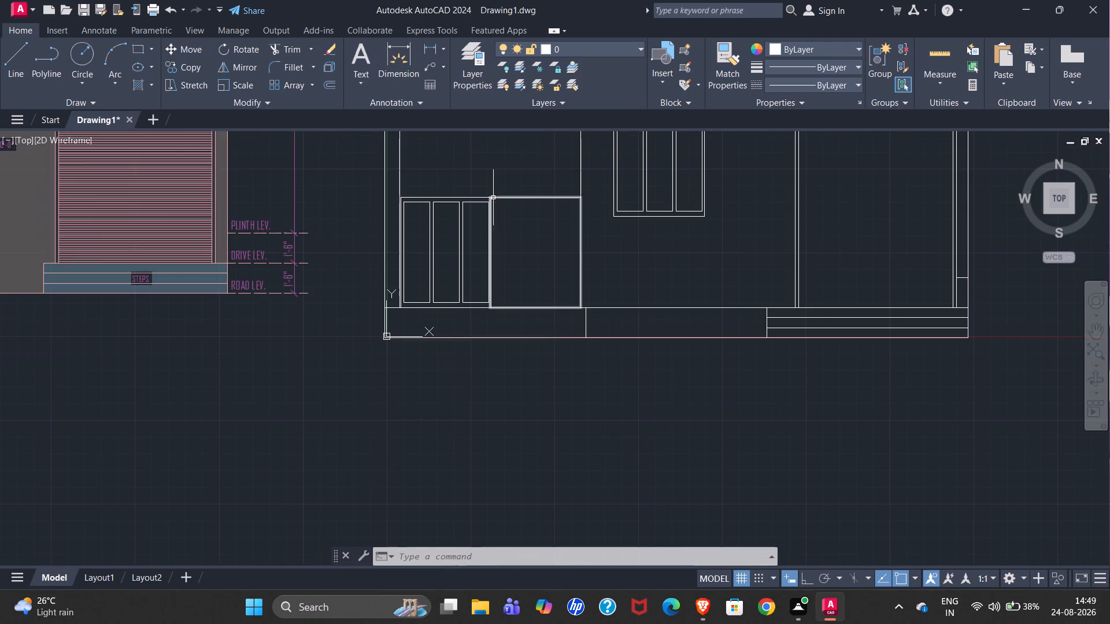
pyautogui.scroll(-2, 495, 201)
pyautogui.scroll(5, 252, 181)
pyautogui.scroll(-3, 153, 217)
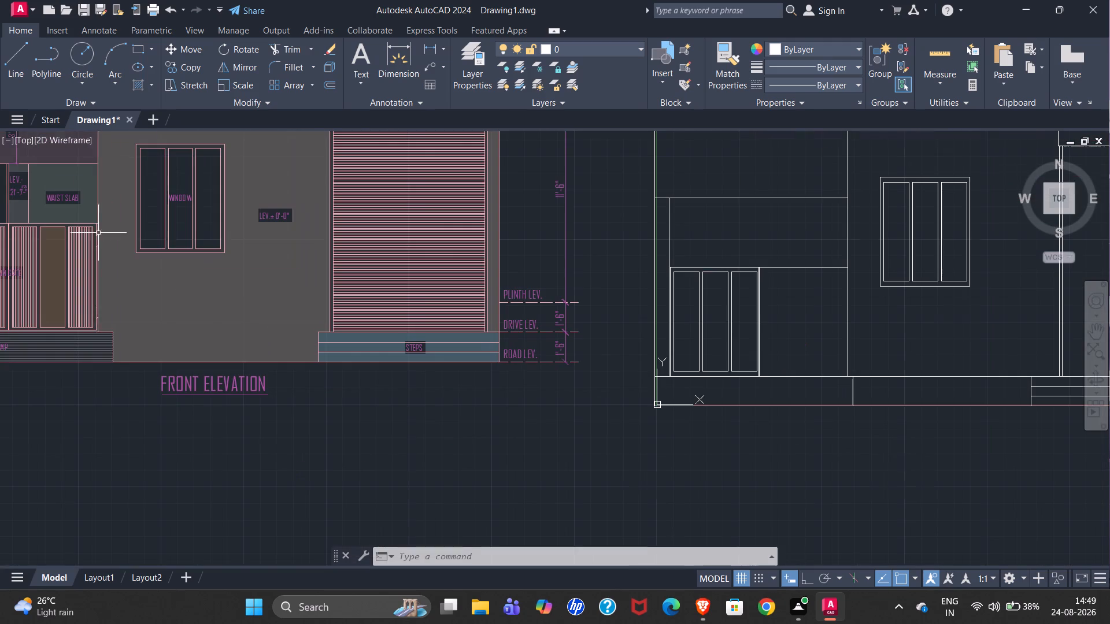
pyautogui.scroll(2, 720, 334)
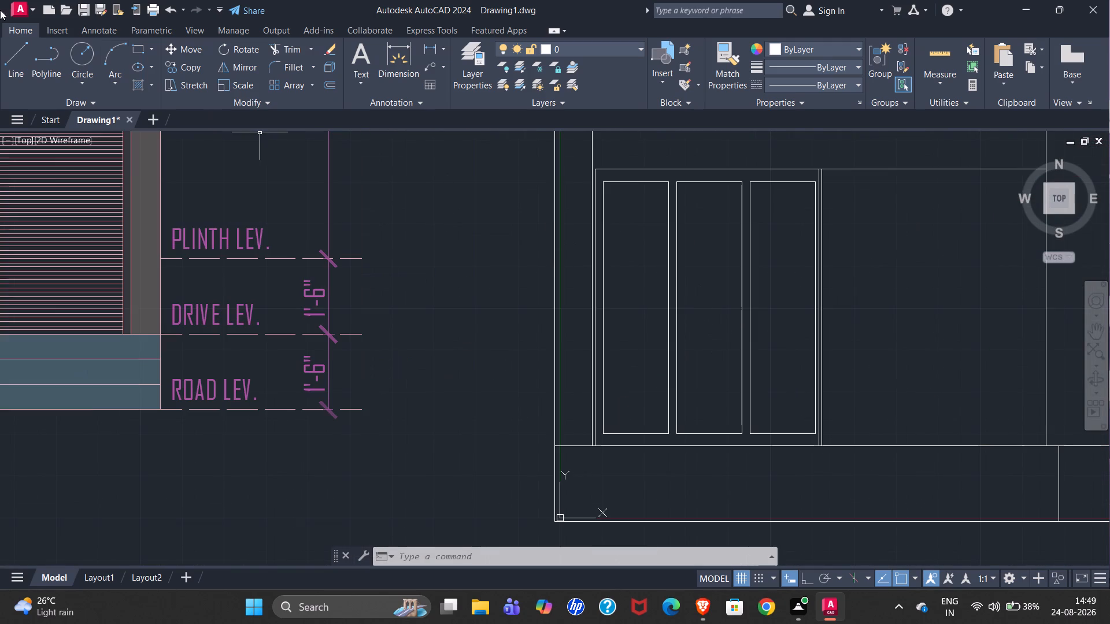
pyautogui.click(0, 46)
pyautogui.scroll(2, 641, 194)
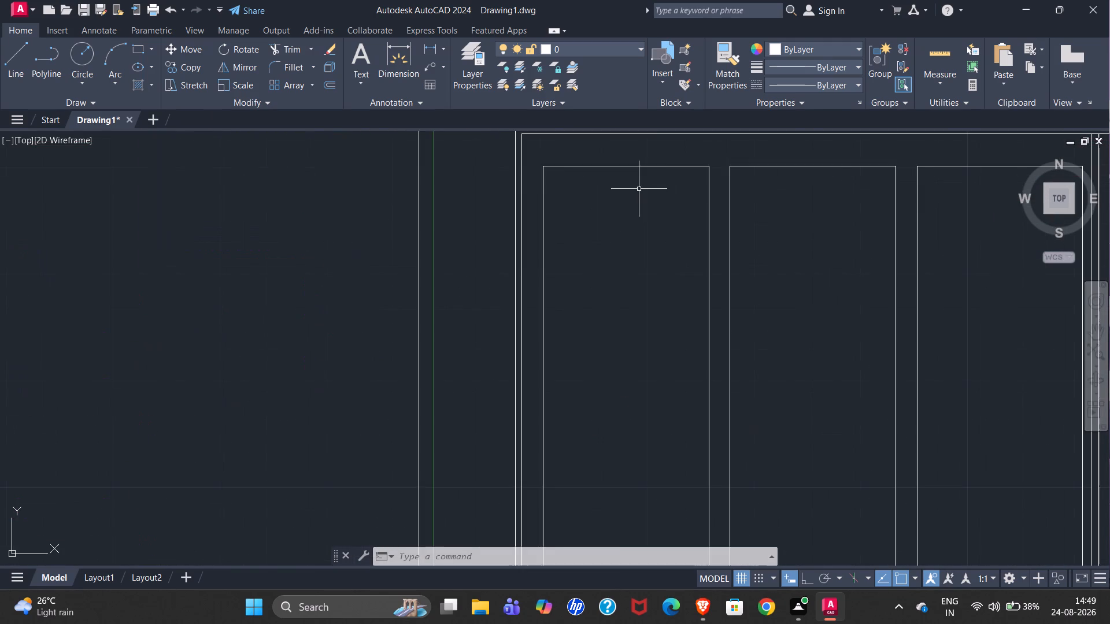
pyautogui.scroll(-2, 469, 211)
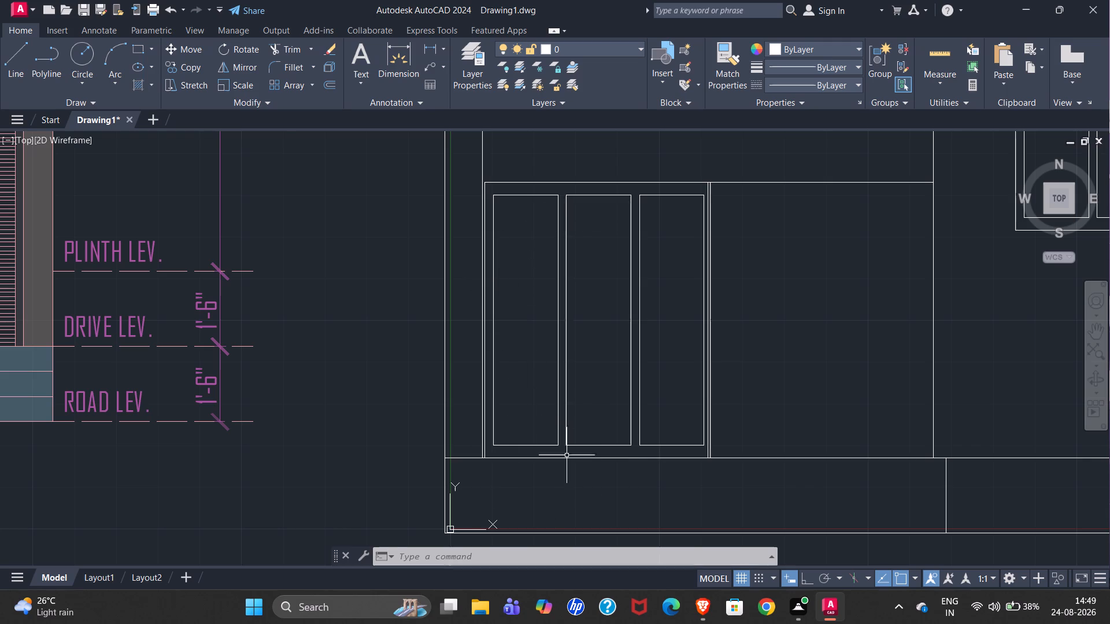
pyautogui.scroll(-1, 397, 480)
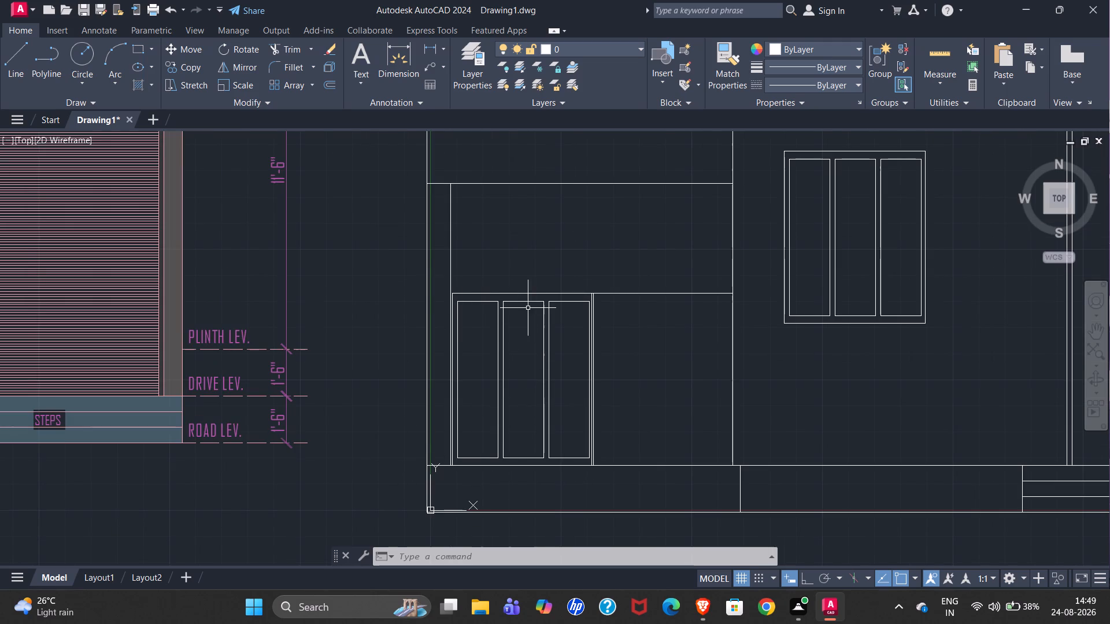
pyautogui.scroll(1, 538, 307)
pyautogui.scroll(-1, 397, 313)
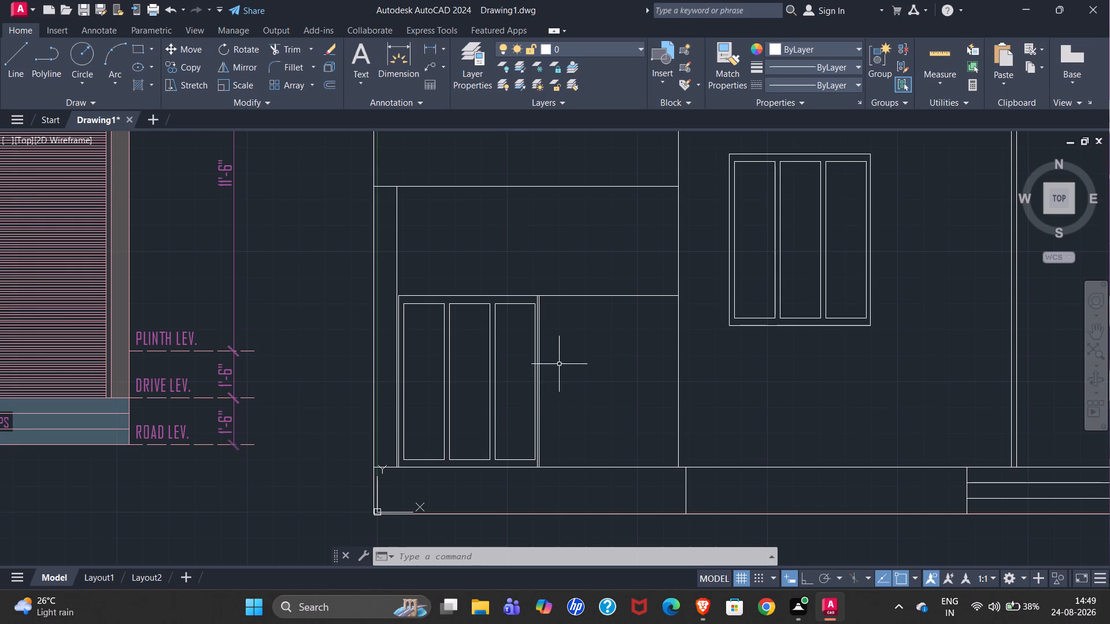
pyautogui.scroll(-1, 583, 377)
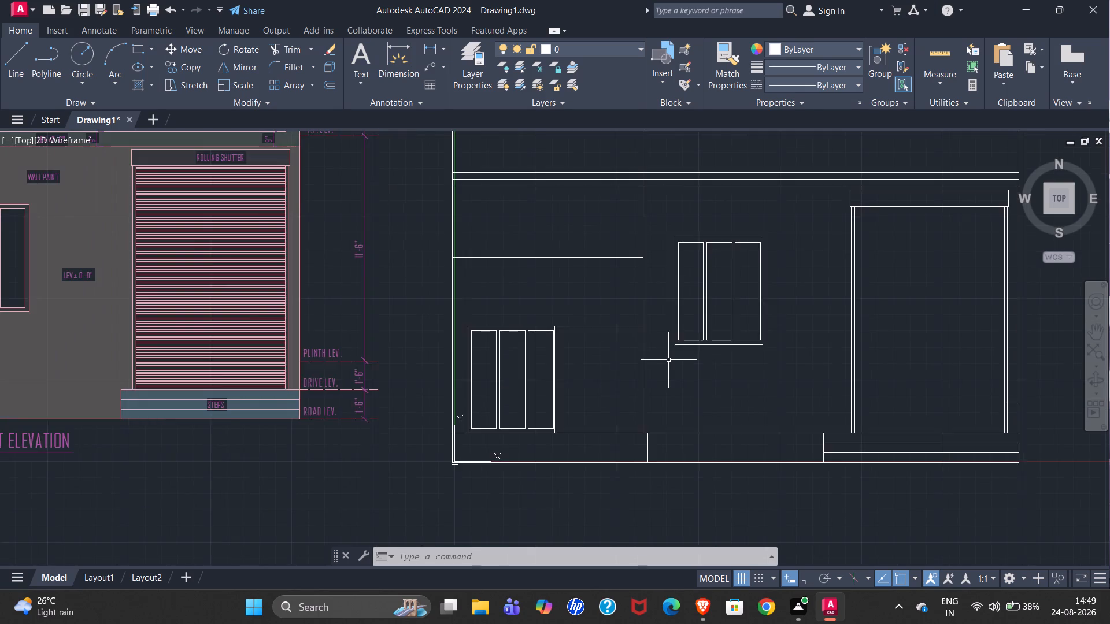
pyautogui.scroll(-1, 670, 359)
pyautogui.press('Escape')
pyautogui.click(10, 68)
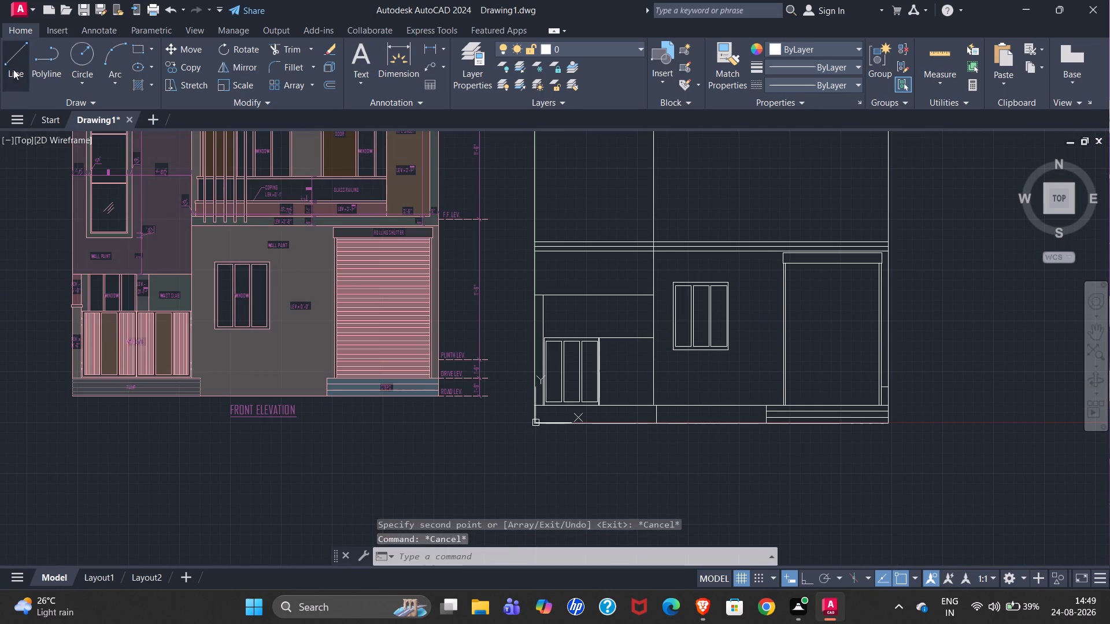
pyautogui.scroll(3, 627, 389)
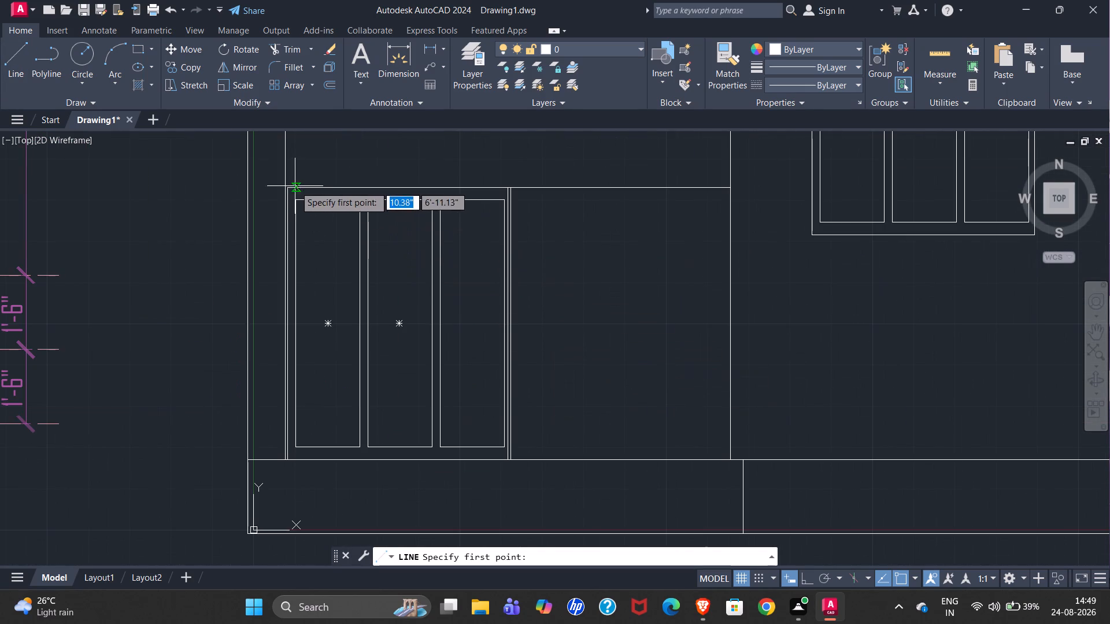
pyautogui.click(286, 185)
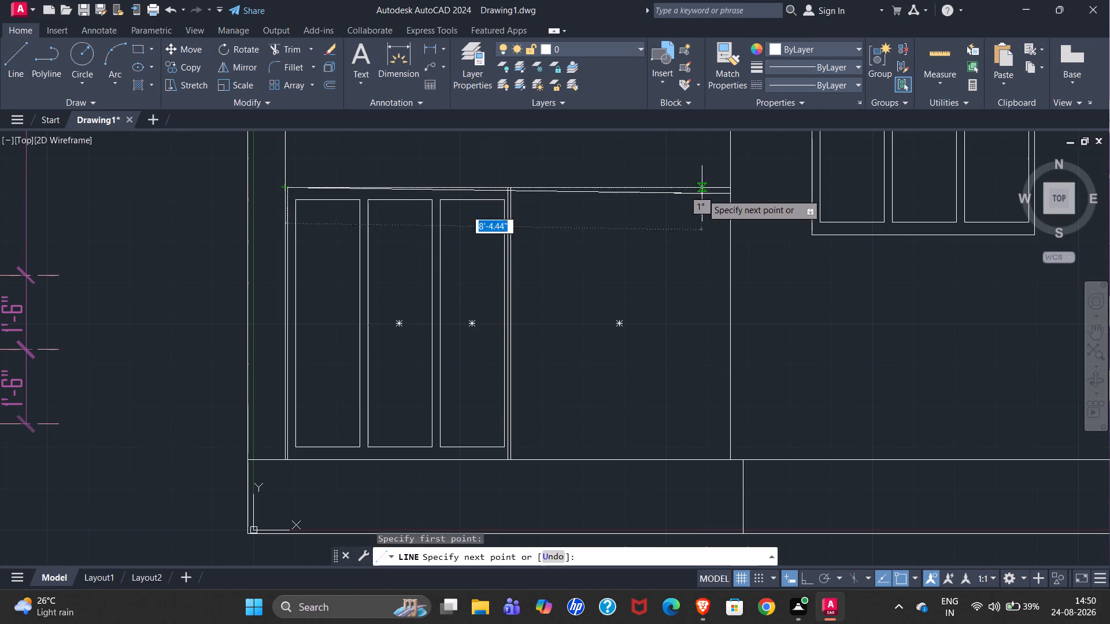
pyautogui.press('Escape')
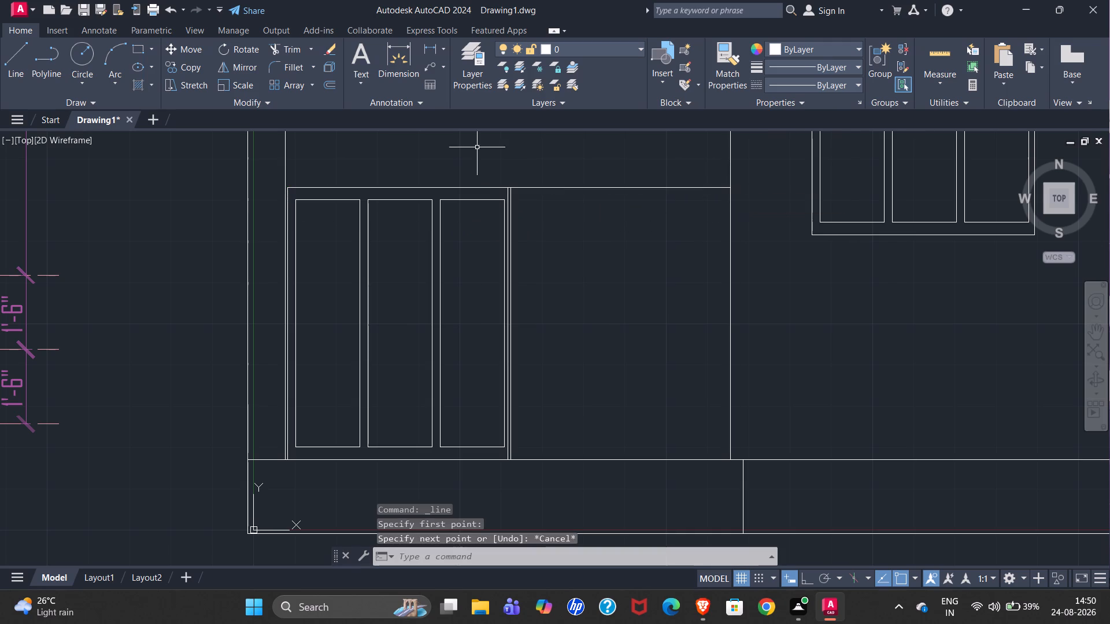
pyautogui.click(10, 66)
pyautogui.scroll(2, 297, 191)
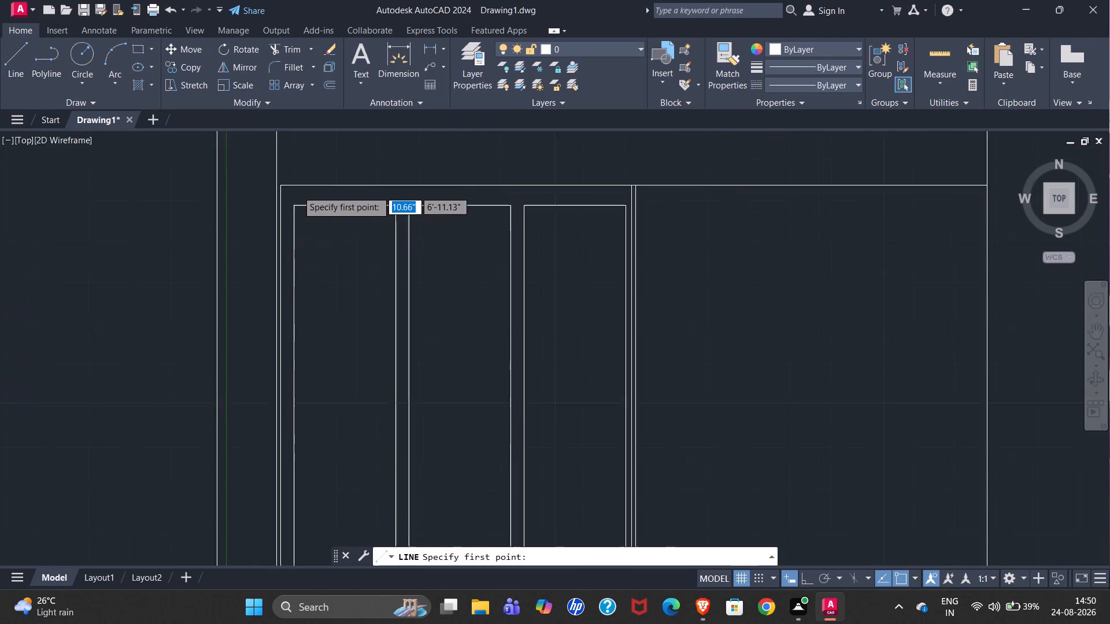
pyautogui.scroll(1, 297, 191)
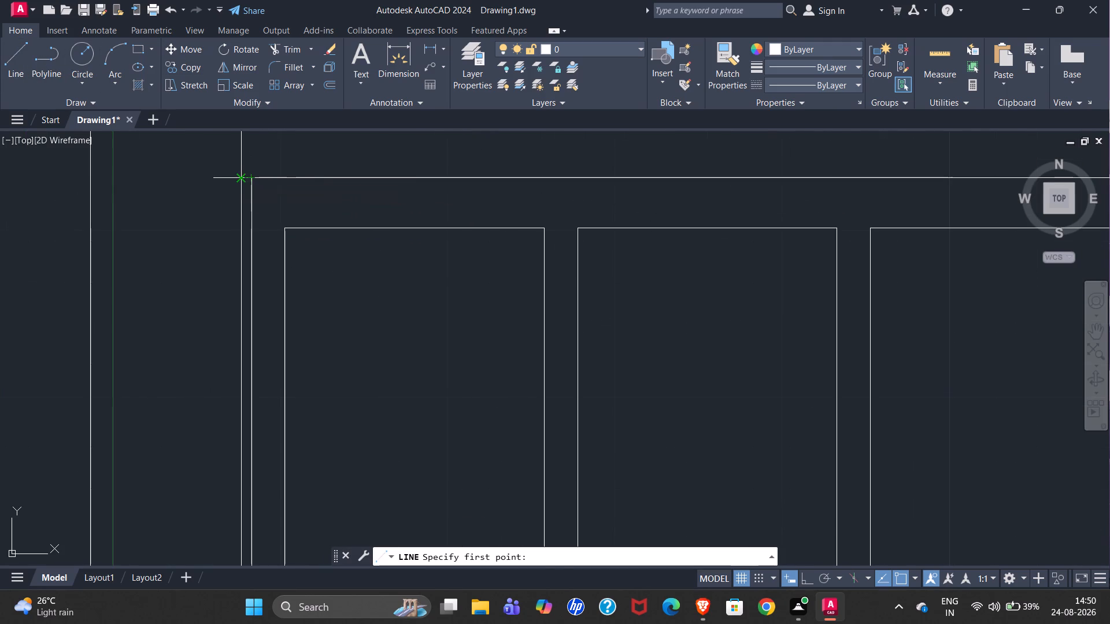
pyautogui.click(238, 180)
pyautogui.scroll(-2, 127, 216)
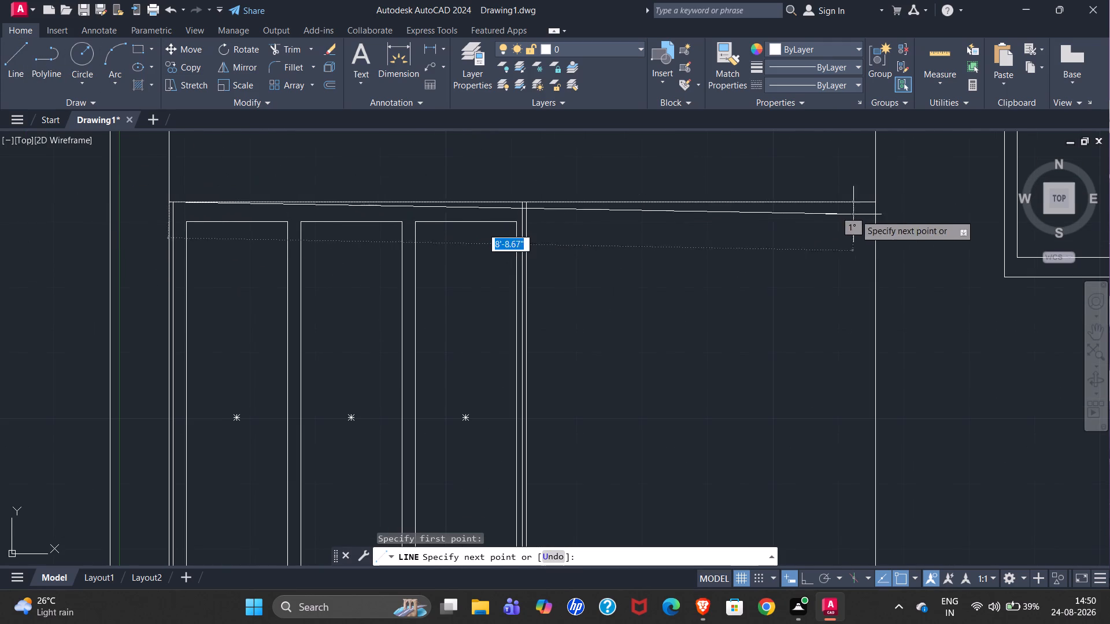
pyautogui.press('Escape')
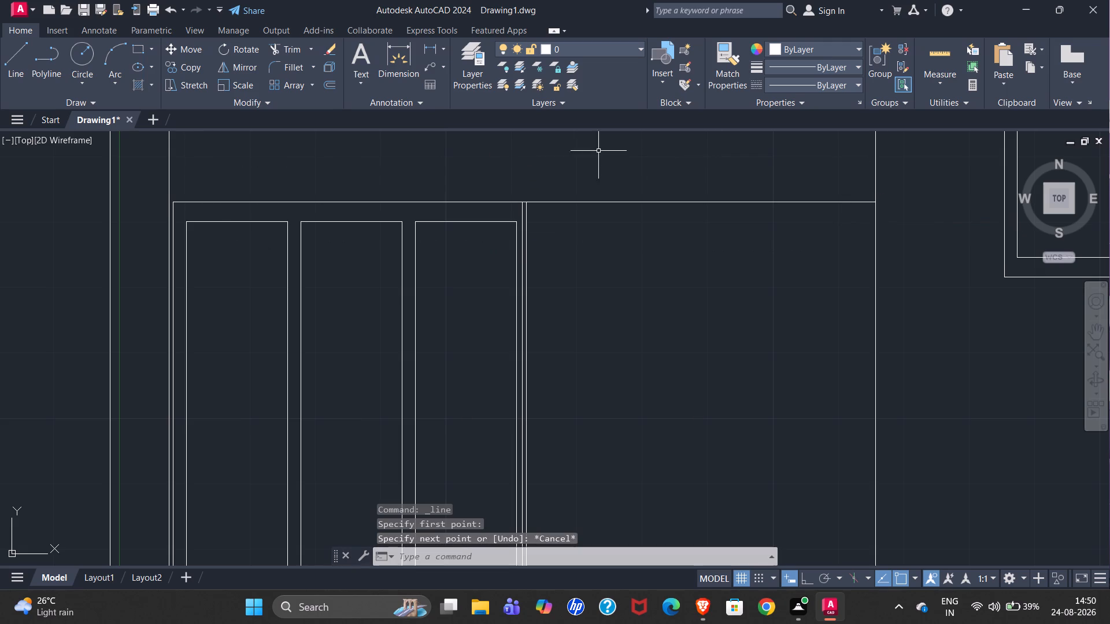
# Move both gate frames and the three inner panels out of the left bay to the empty space beyond the shutter side.
pyautogui.scroll(-1, 359, 177)
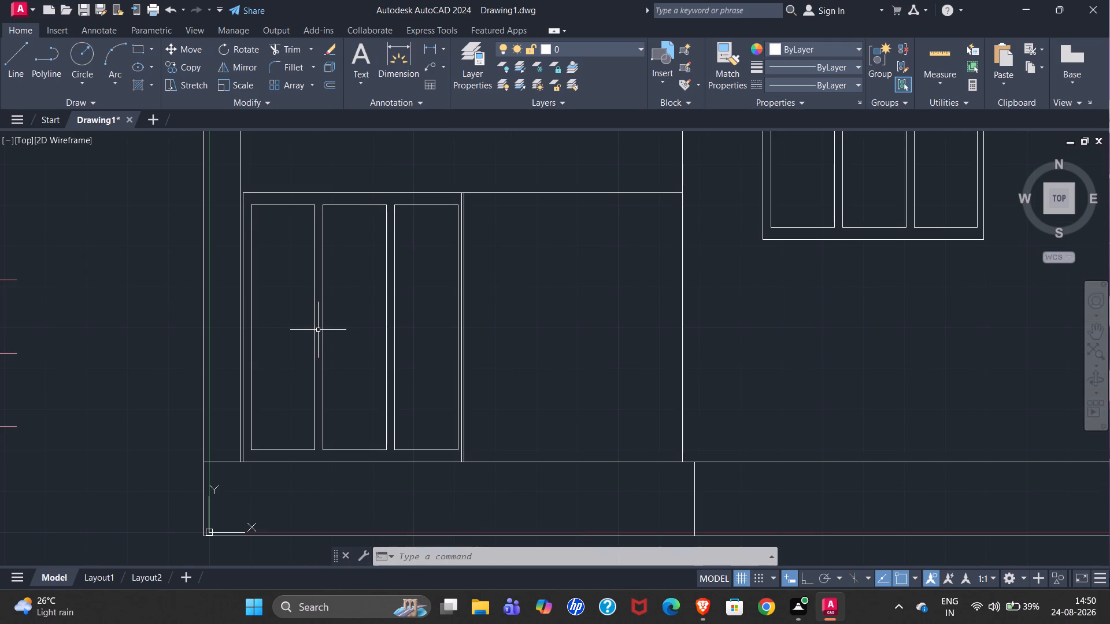
pyautogui.scroll(-1, 517, 320)
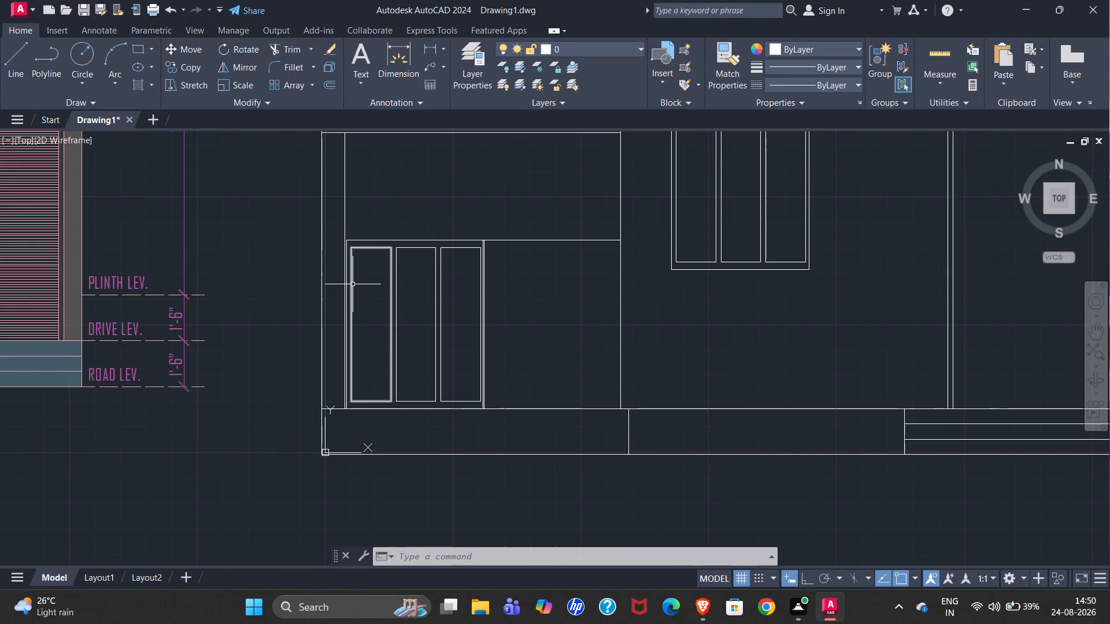
pyautogui.scroll(2, 359, 294)
pyautogui.scroll(-2, 269, 306)
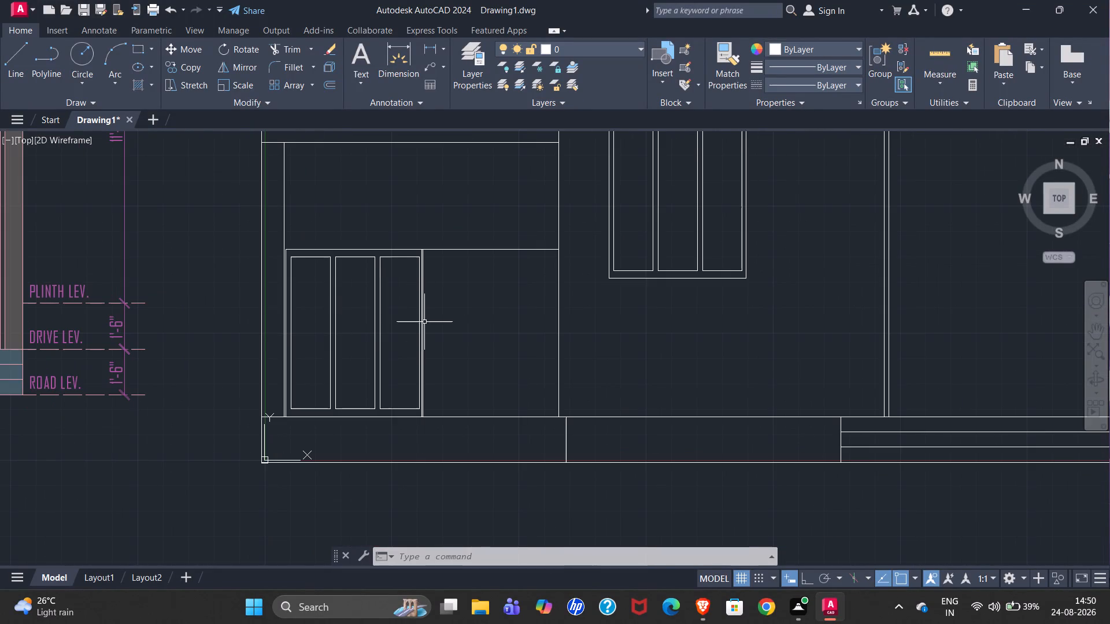
pyautogui.scroll(1, 424, 323)
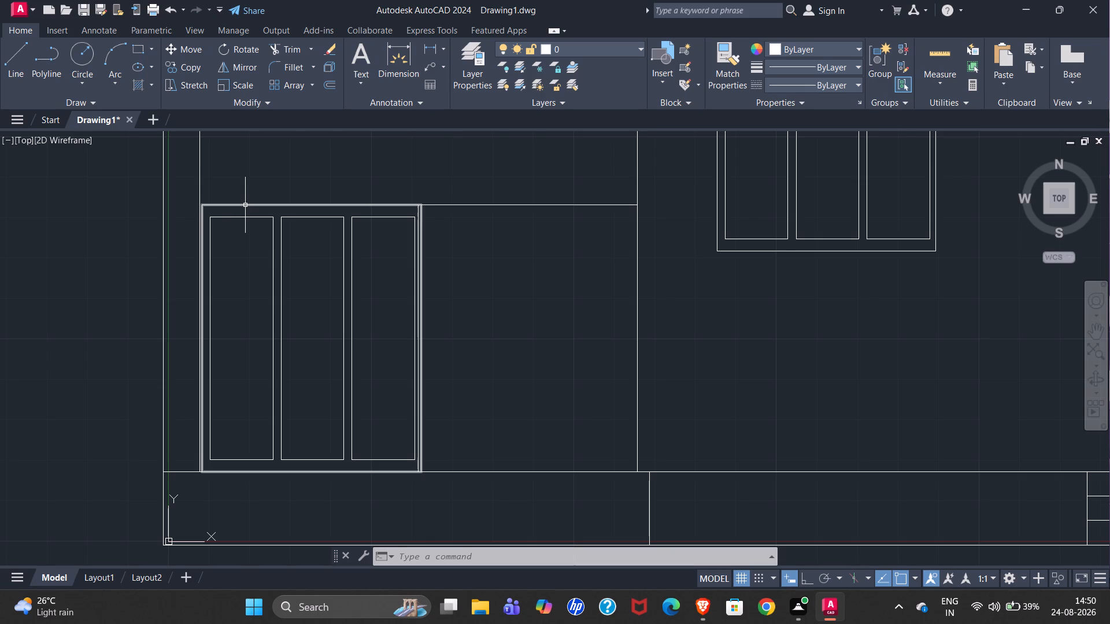
pyautogui.click(245, 205)
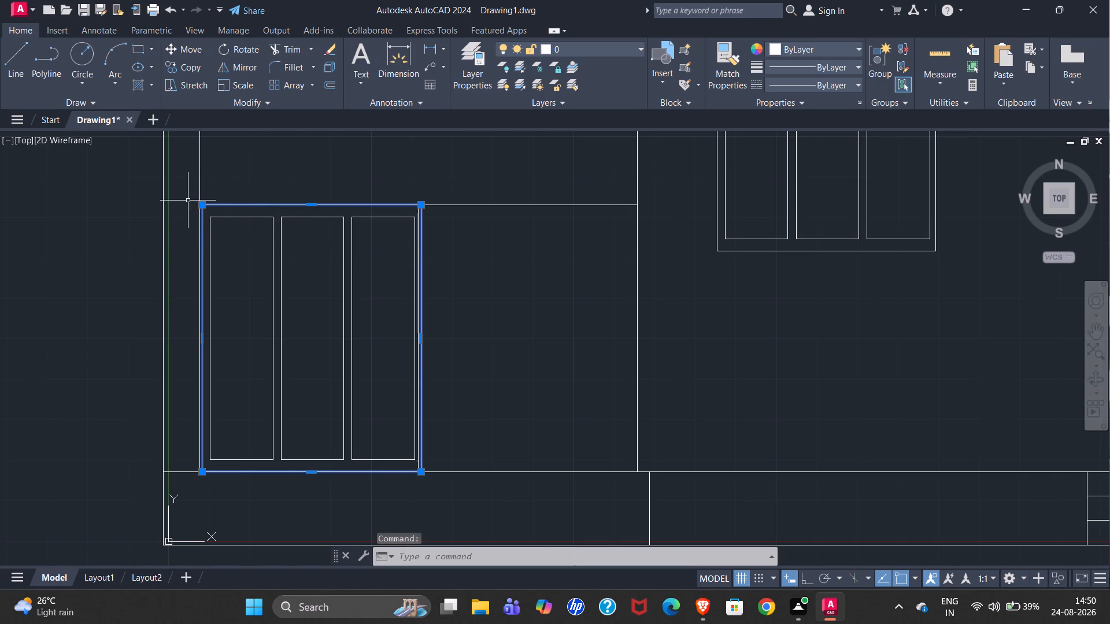
pyautogui.click(187, 199)
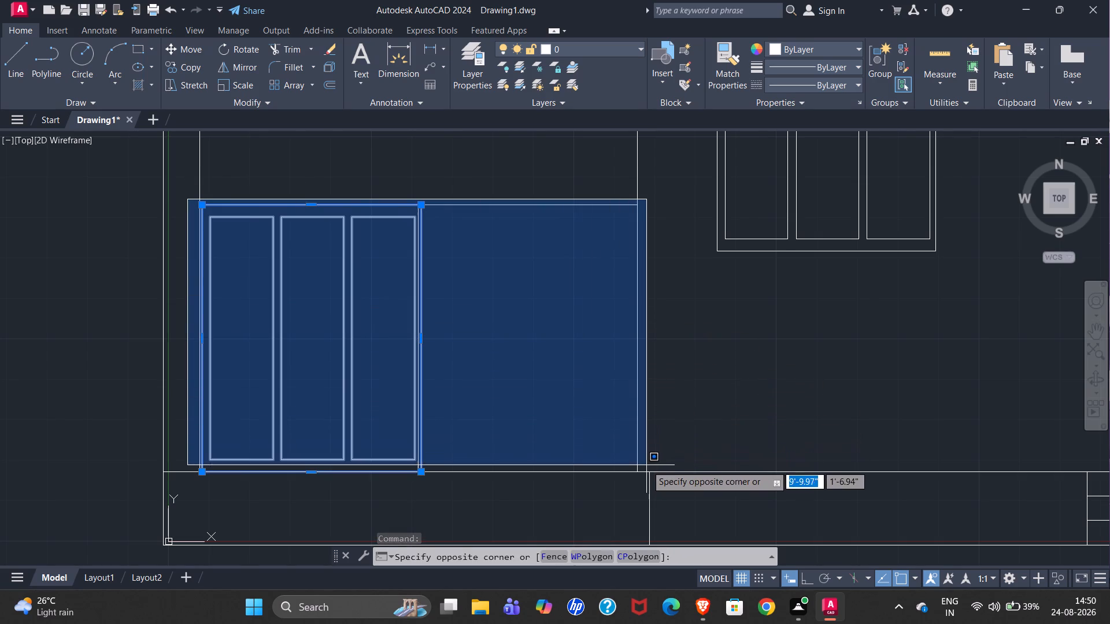
pyautogui.click(646, 480)
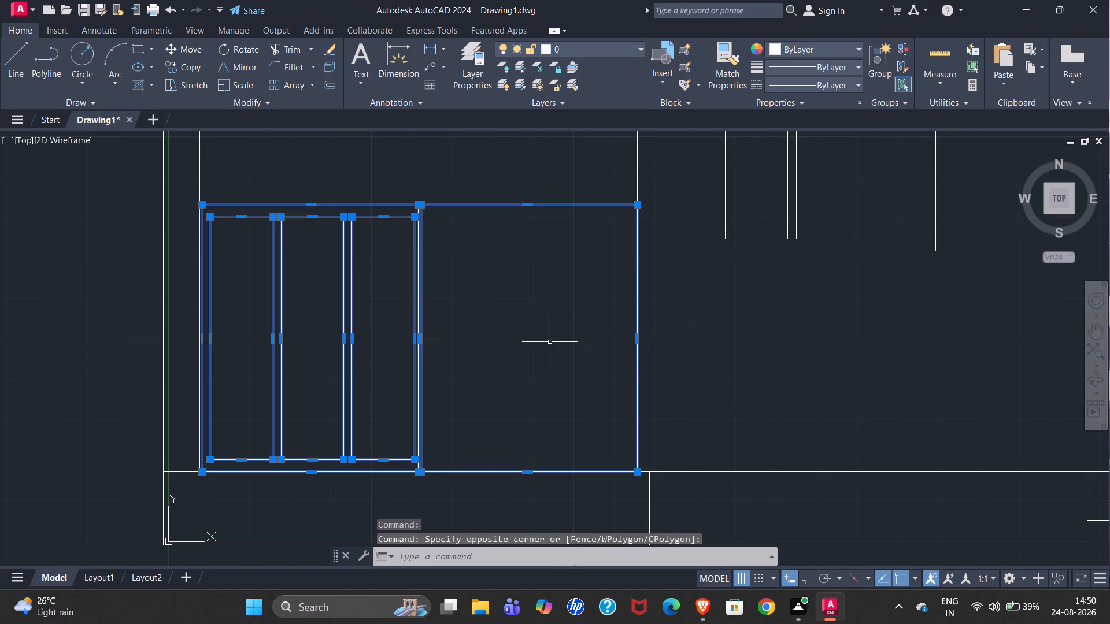
pyautogui.press('m')
pyautogui.press('Return')
pyautogui.scroll(1, 189, 488)
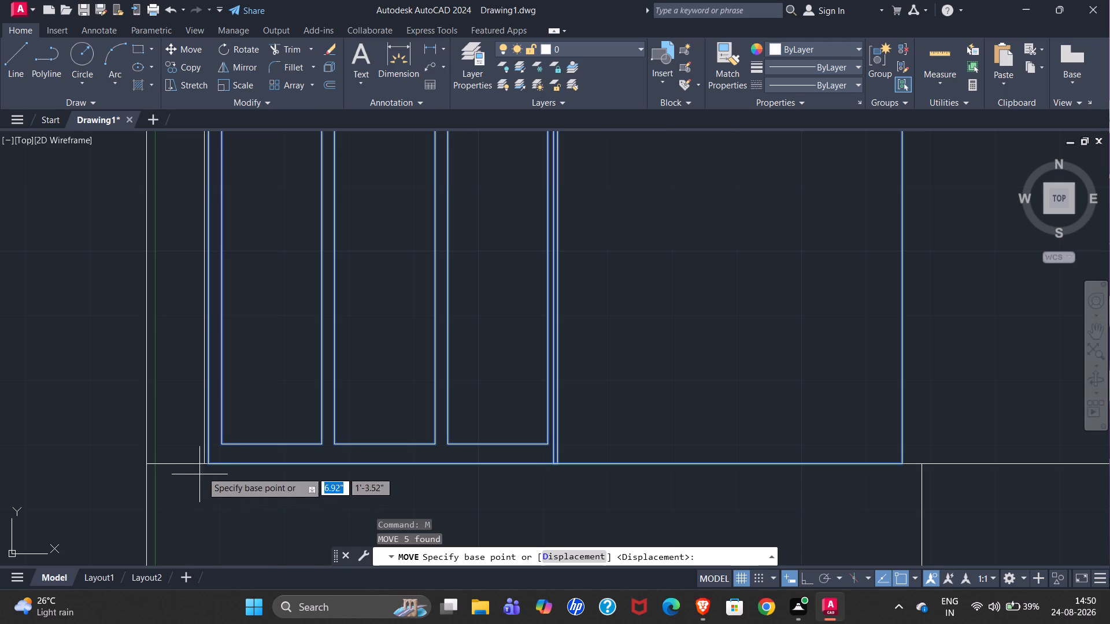
pyautogui.click(208, 463)
pyautogui.scroll(-3, 152, 467)
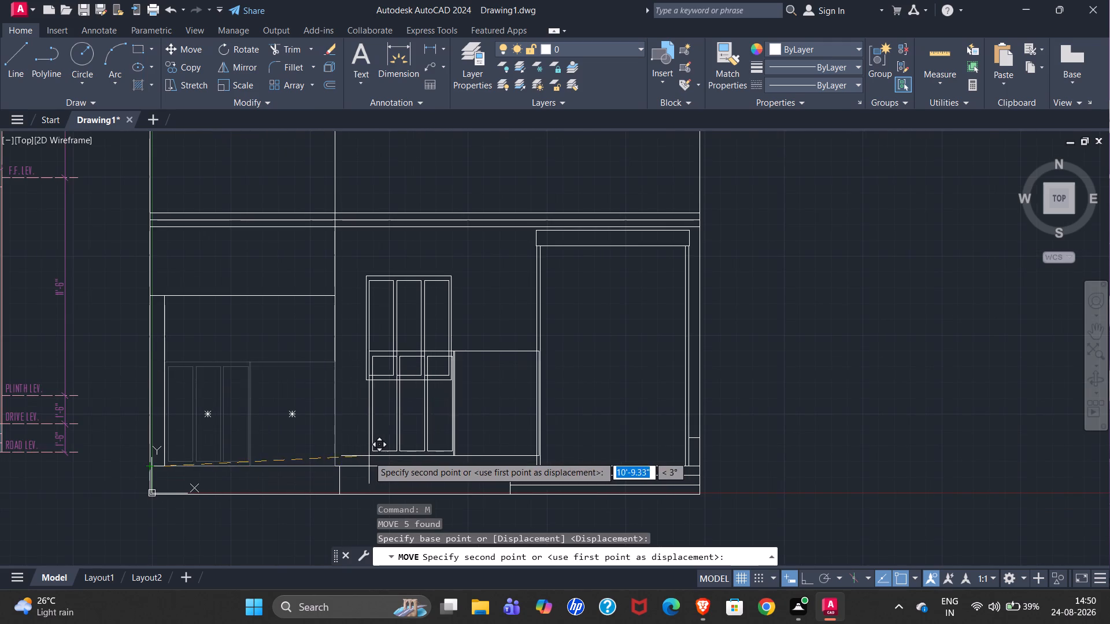
pyautogui.click(831, 488)
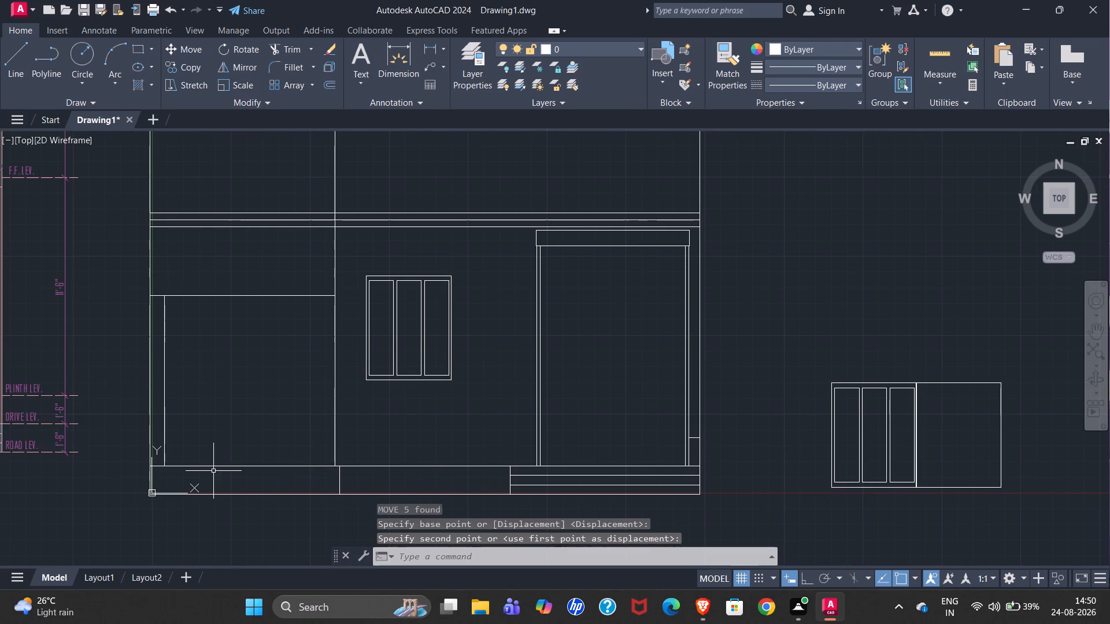
# Offset the left bay's pillar line 2" inward into the gate opening.
pyautogui.scroll(2, 145, 431)
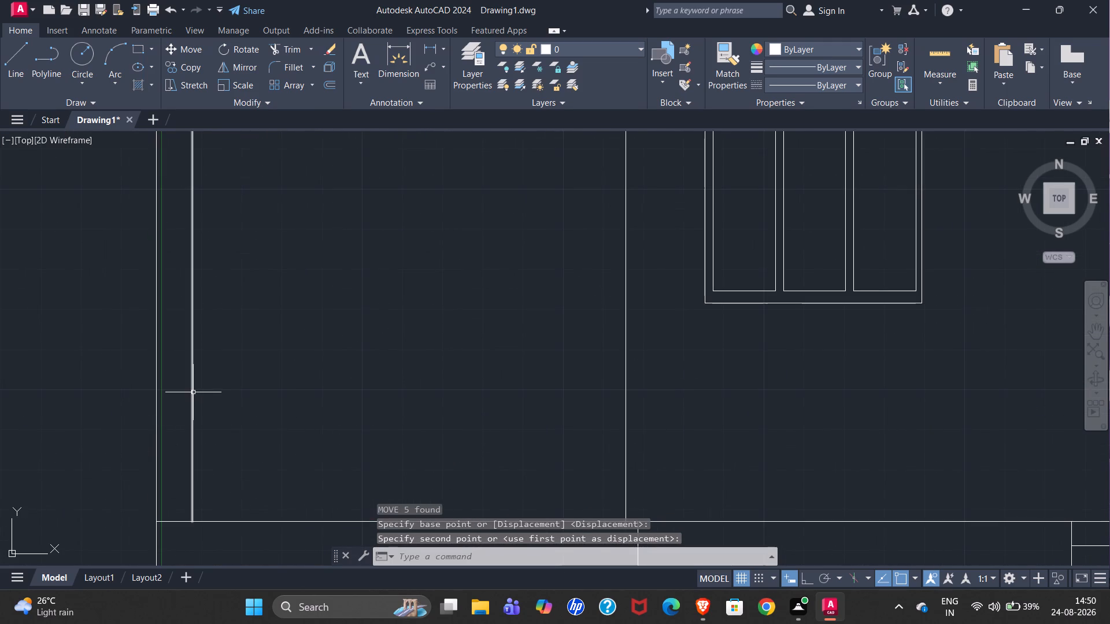
pyautogui.click(193, 392)
pyautogui.scroll(-1, 303, 374)
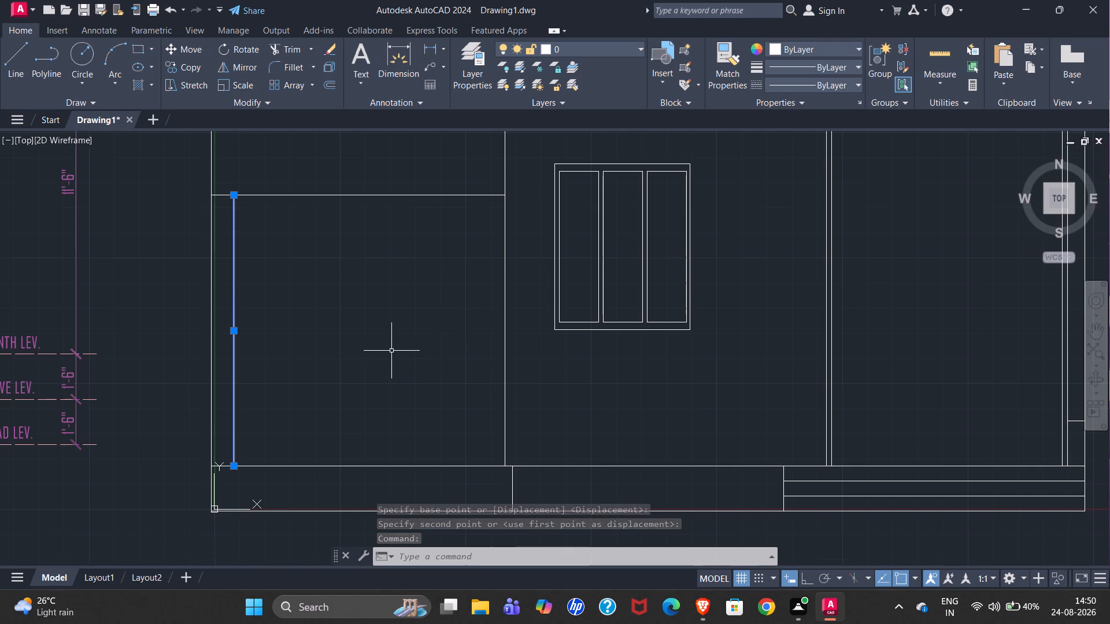
pyautogui.press('o')
pyautogui.press('Return')
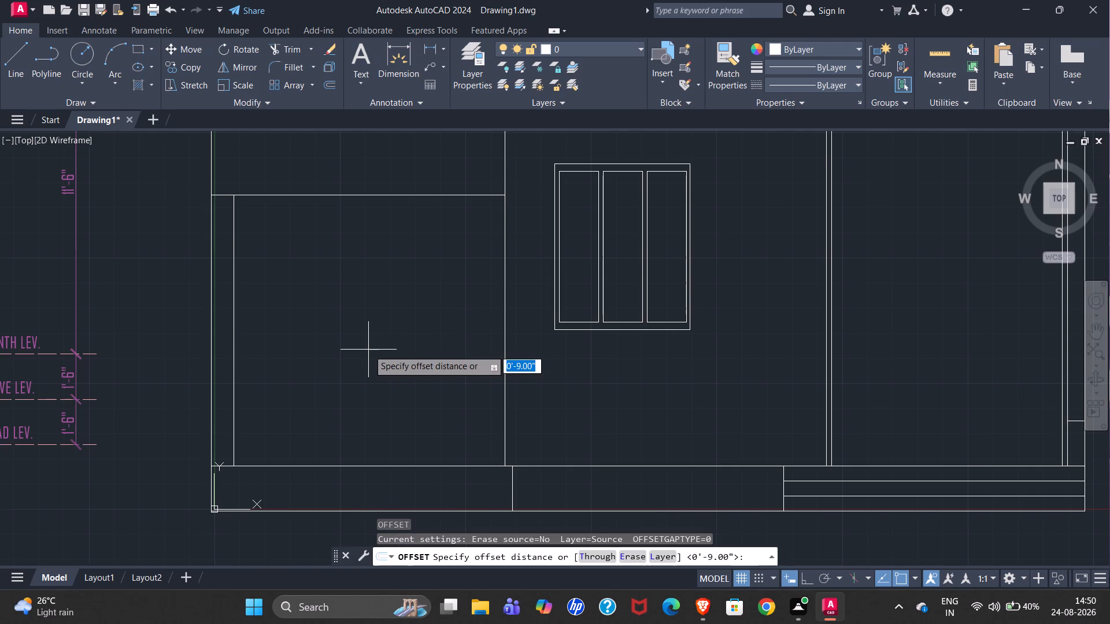
pyautogui.press('2')
pyautogui.hotkey('shift', '"')
pyautogui.press('Return')
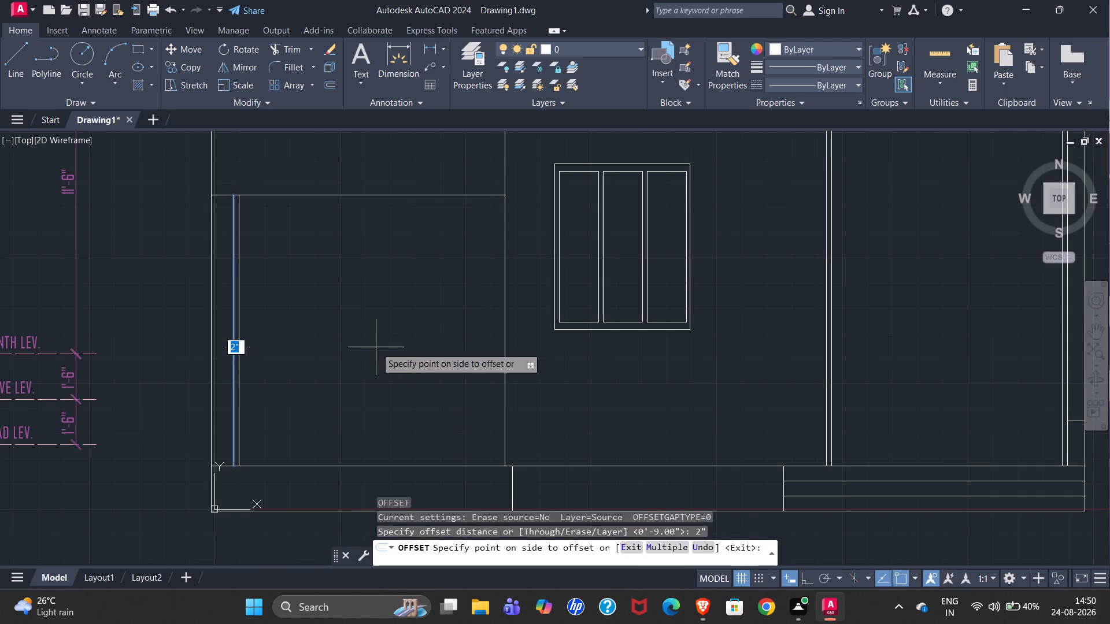
pyautogui.click(376, 347)
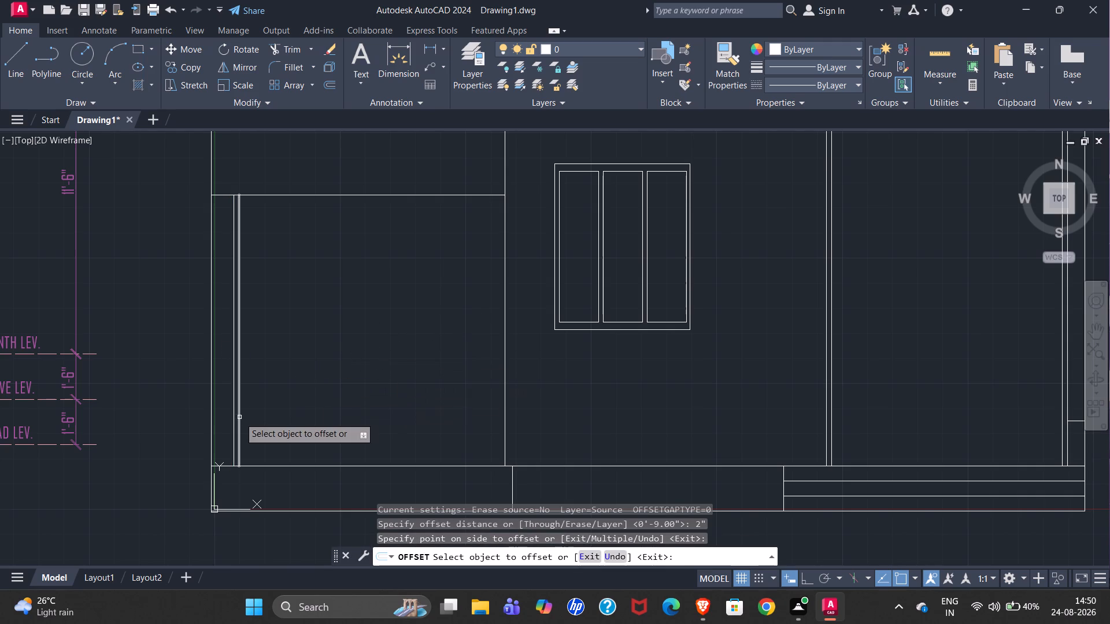
pyautogui.scroll(2, 239, 417)
pyautogui.scroll(-3, 698, 361)
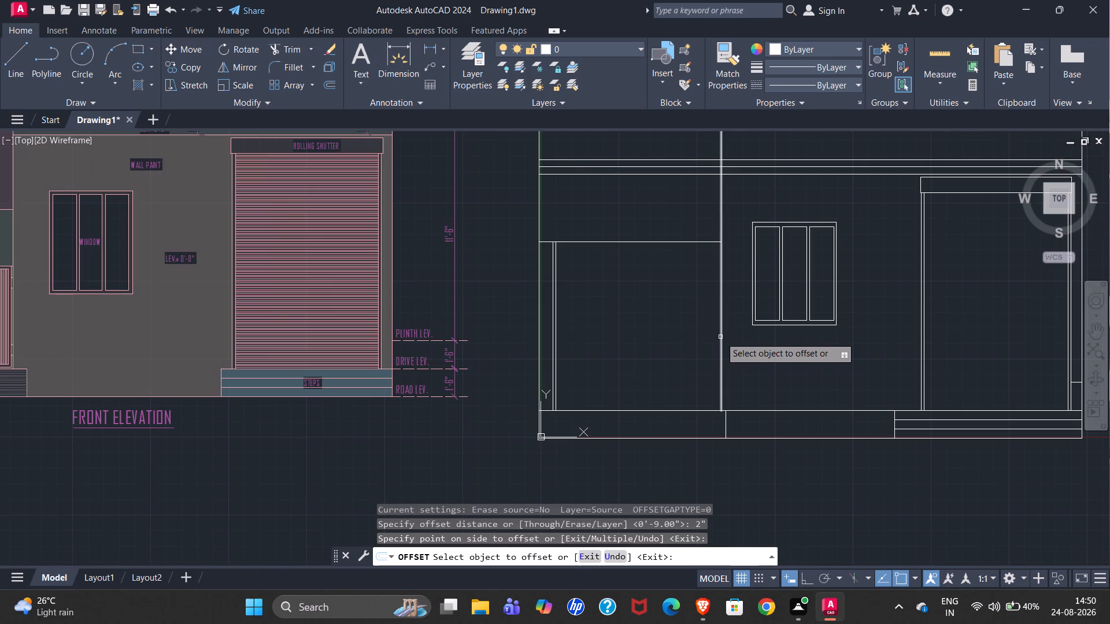
pyautogui.press('Escape')
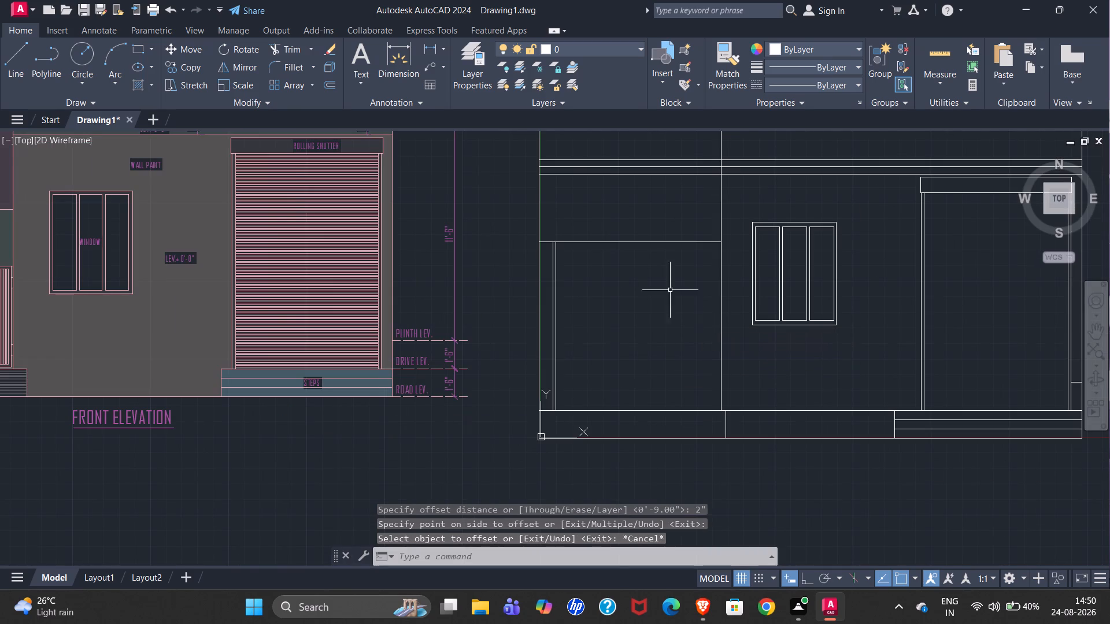
# Draw a vertical line along the left bay's inner wall, from the opening's head line down to its base line.
pyautogui.click(24, 64)
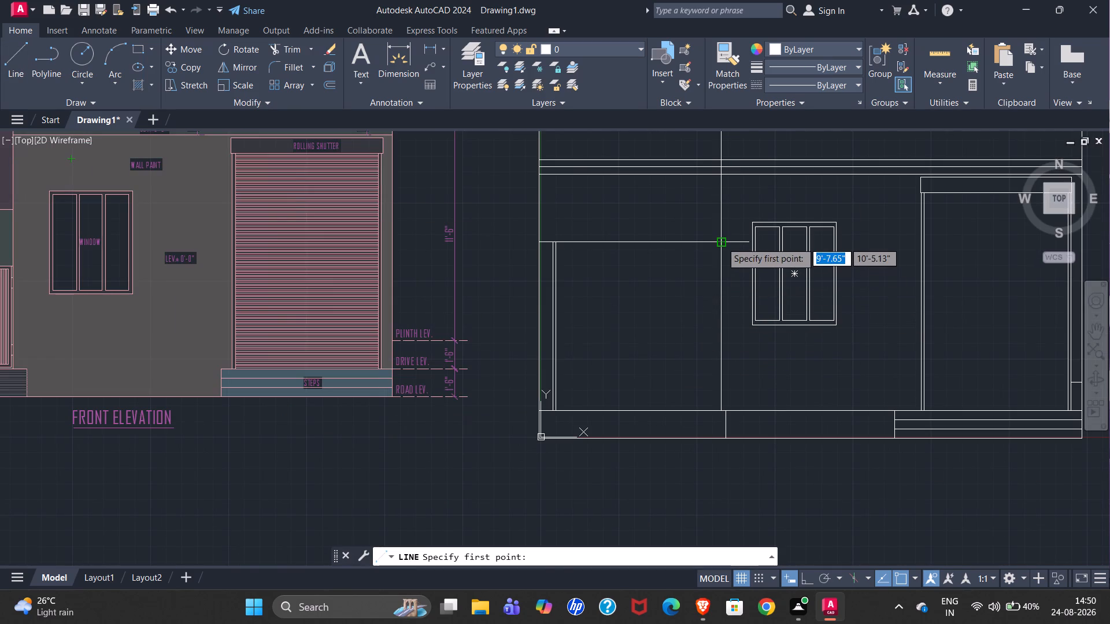
pyautogui.click(721, 242)
pyautogui.click(719, 415)
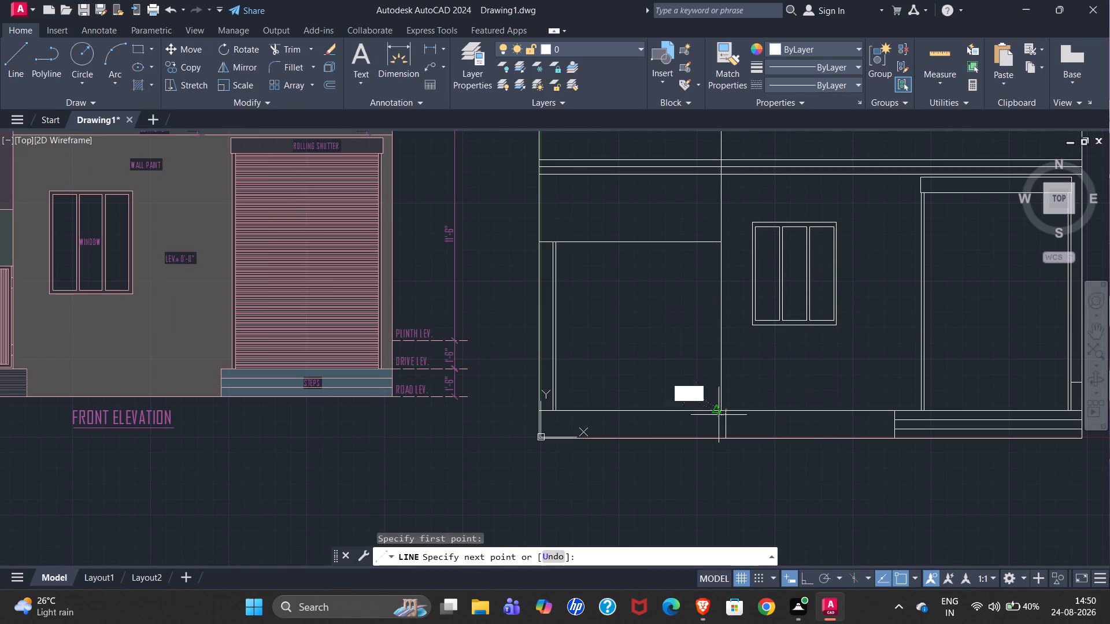
pyautogui.press('Escape')
# Offset the new line on the bay's inner wall side 2" inward into the gate opening.
pyautogui.click(721, 344)
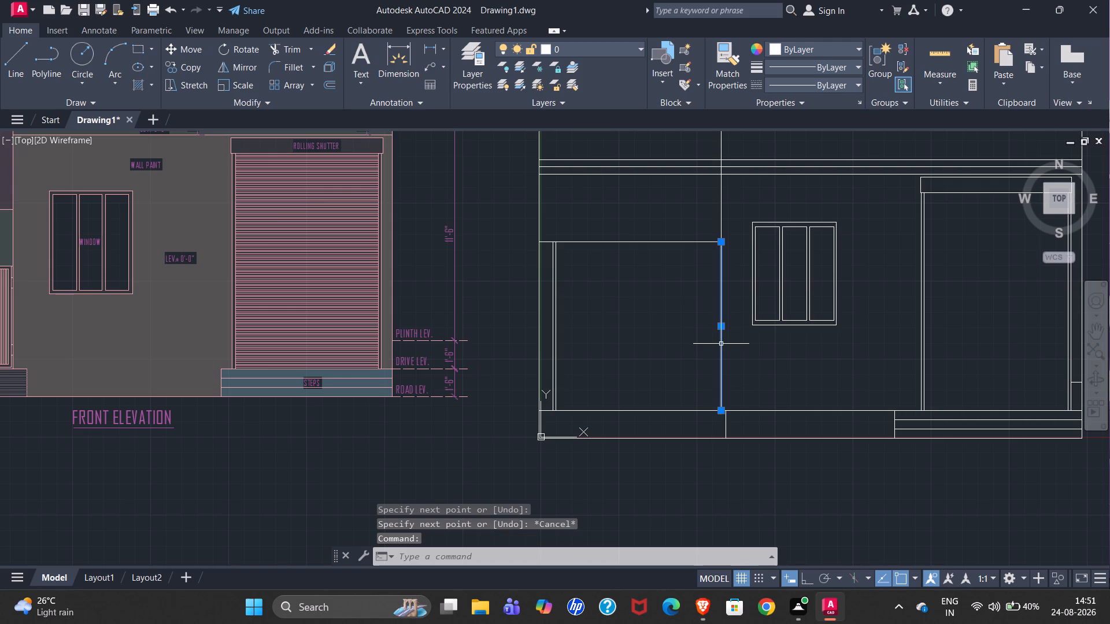
pyautogui.press('o')
pyautogui.press('Return')
pyautogui.write('2"')
pyautogui.press('Return')
pyautogui.click(690, 340)
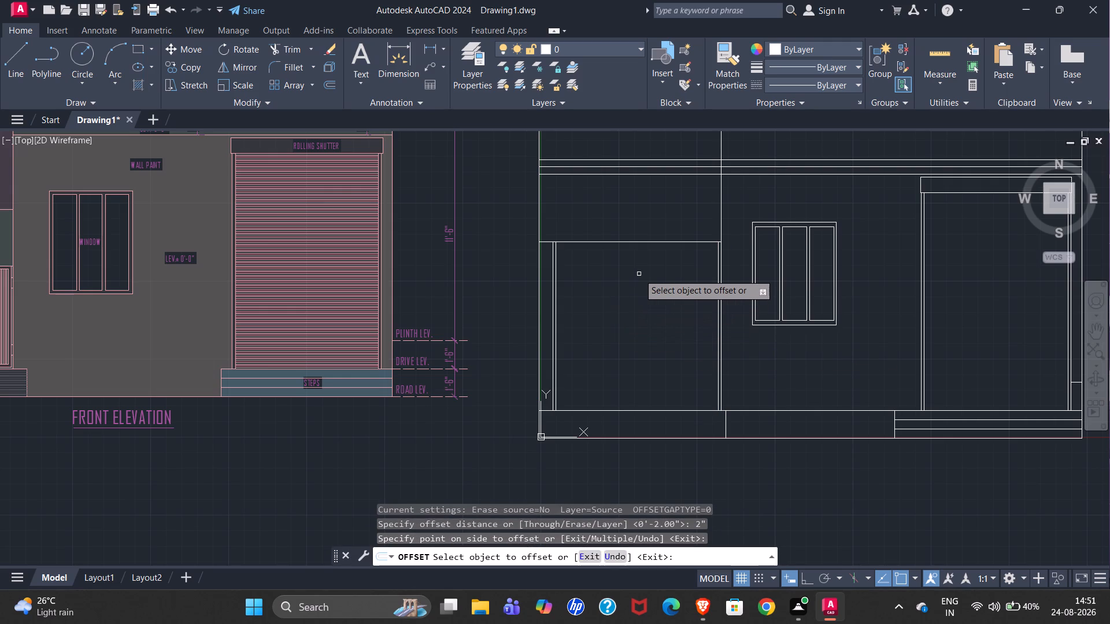
pyautogui.scroll(-1, 631, 289)
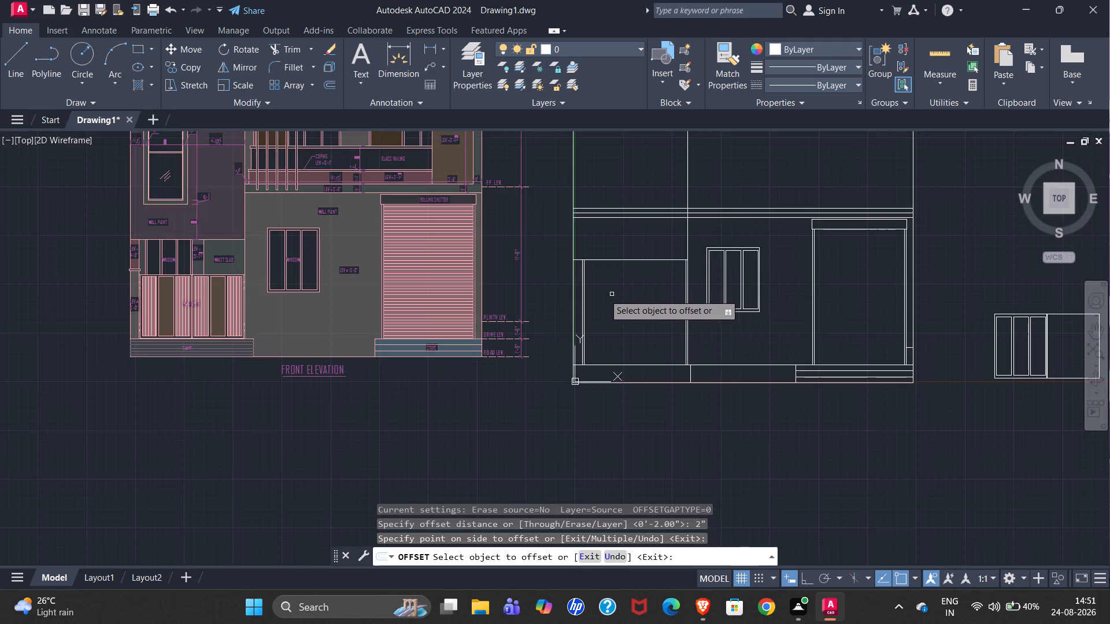
pyautogui.scroll(-1, 511, 306)
pyautogui.press('Escape')
# Move the empty gate frame horizontally away from the three-panel frame, leaving a clear gap between them.
pyautogui.scroll(2, 580, 308)
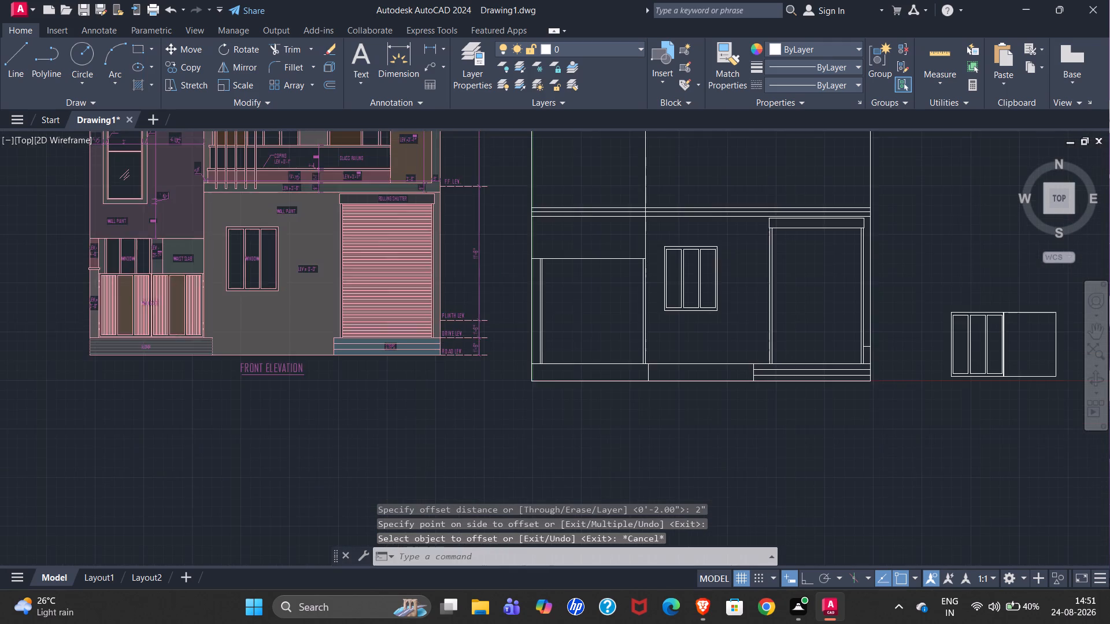
pyautogui.scroll(-1, 493, 309)
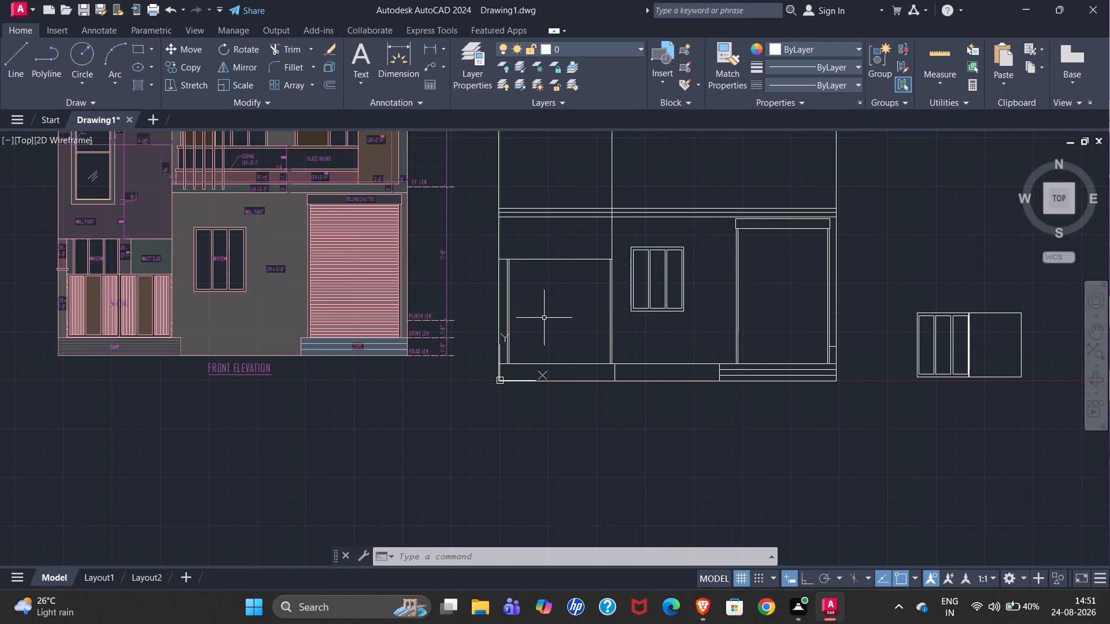
pyautogui.click(1021, 319)
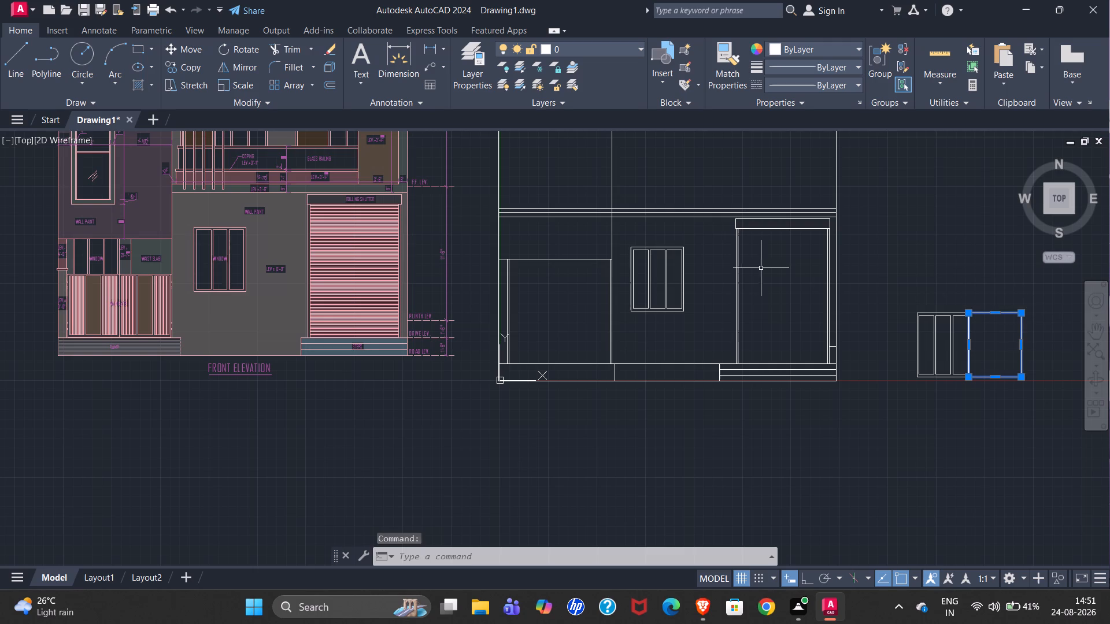
pyautogui.scroll(-2, 231, 313)
pyautogui.scroll(3, 502, 327)
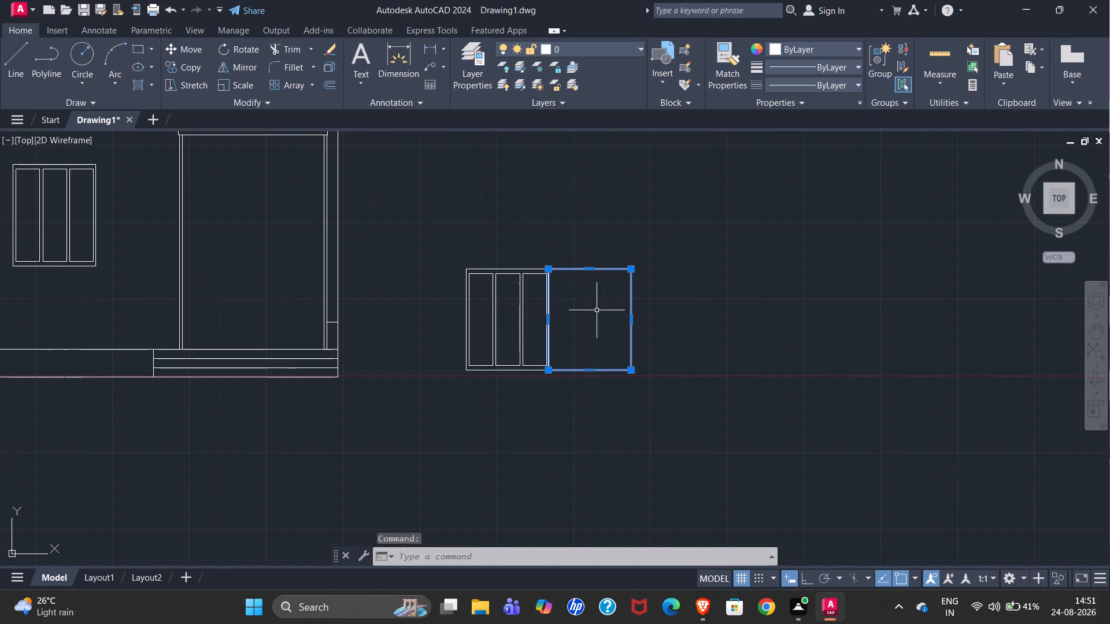
pyautogui.press('m')
pyautogui.press('Return')
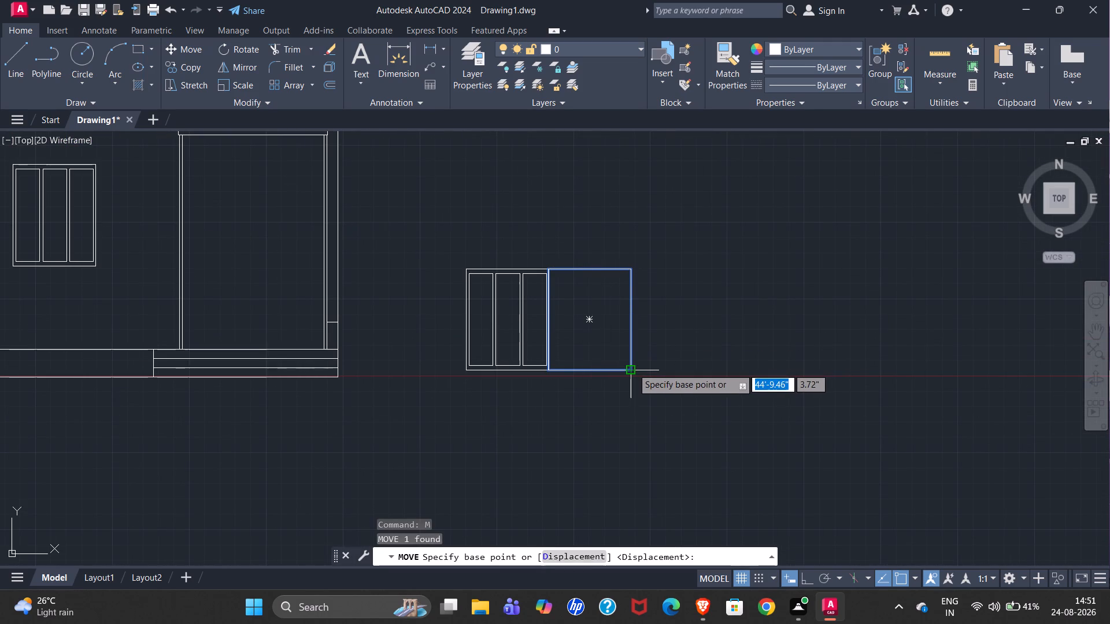
pyautogui.click(632, 368)
pyautogui.click(678, 370)
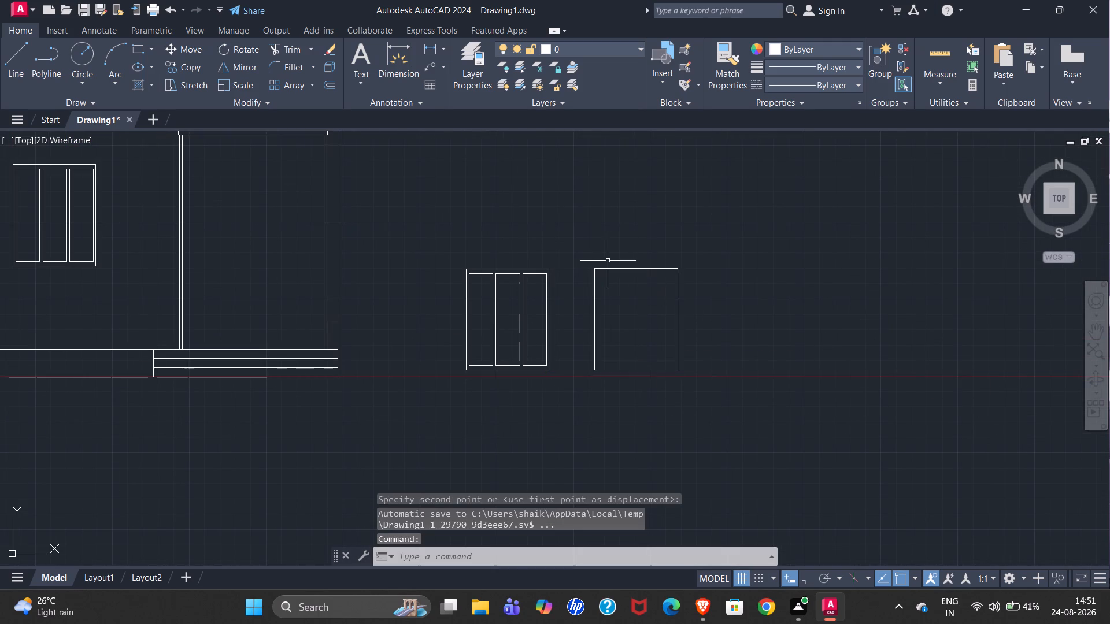
# Reduce the empty gate frame's width to 4'4" by stretching its upper and lower left corners inward.
pyautogui.scroll(2, 608, 266)
pyautogui.click(628, 272)
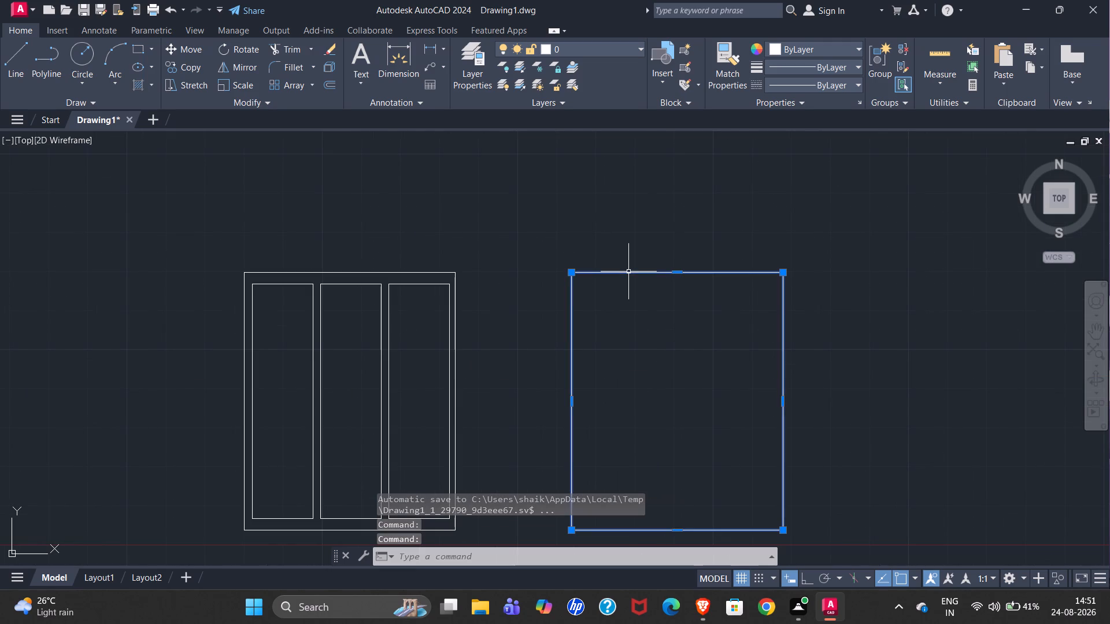
pyautogui.click(569, 273)
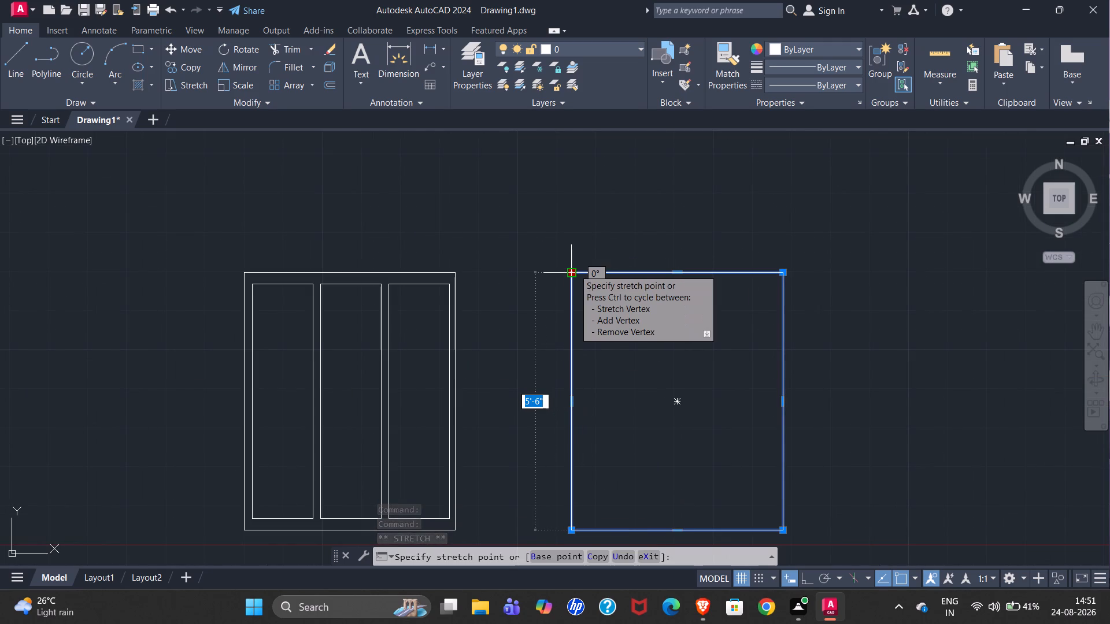
pyautogui.press('Tab')
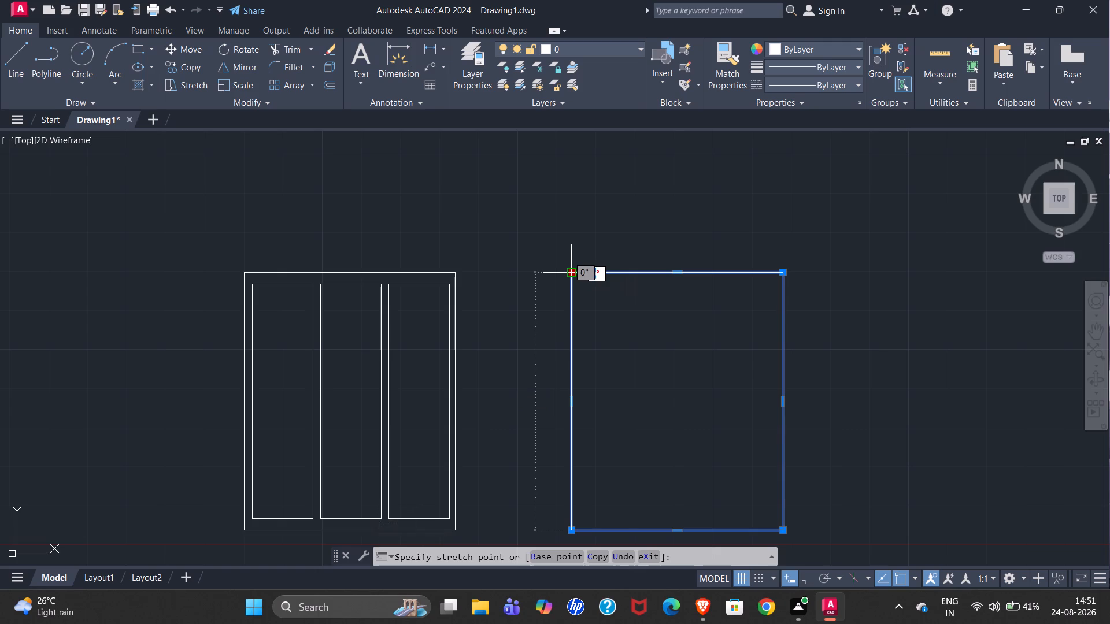
pyautogui.press('Tab')
pyautogui.press('Tab')
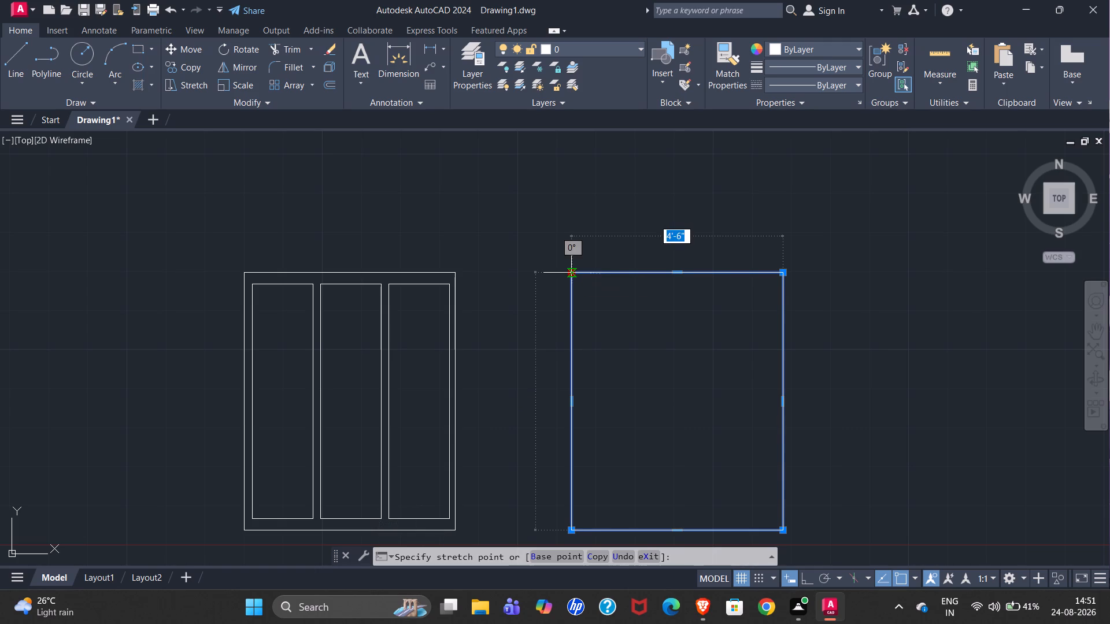
pyautogui.press('4')
pyautogui.write('\'4"')
pyautogui.press('Return')
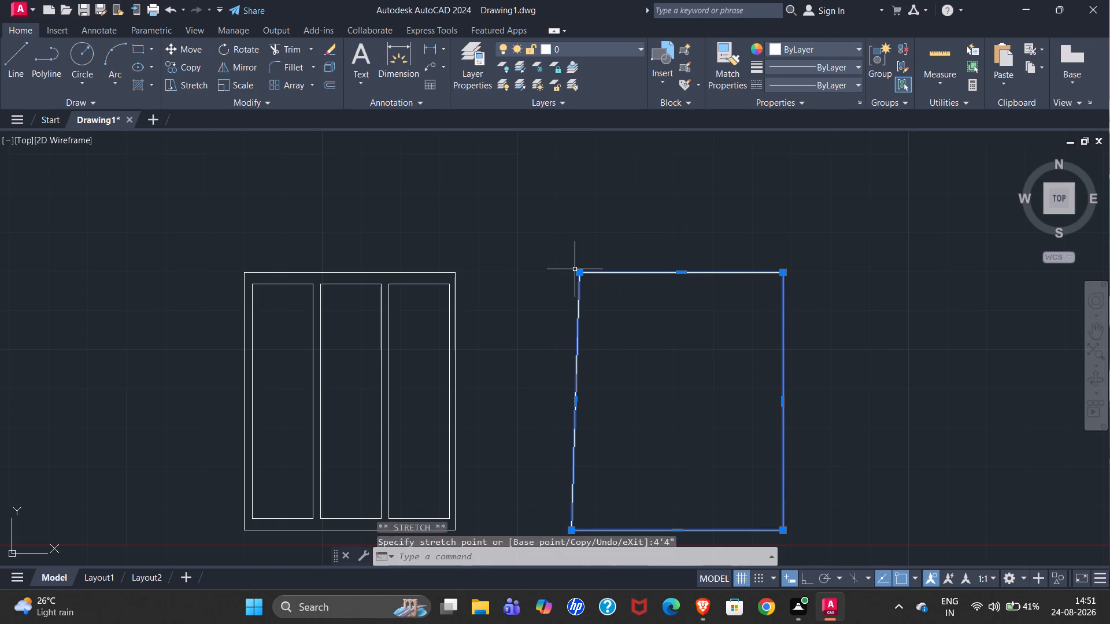
pyautogui.scroll(-1, 518, 232)
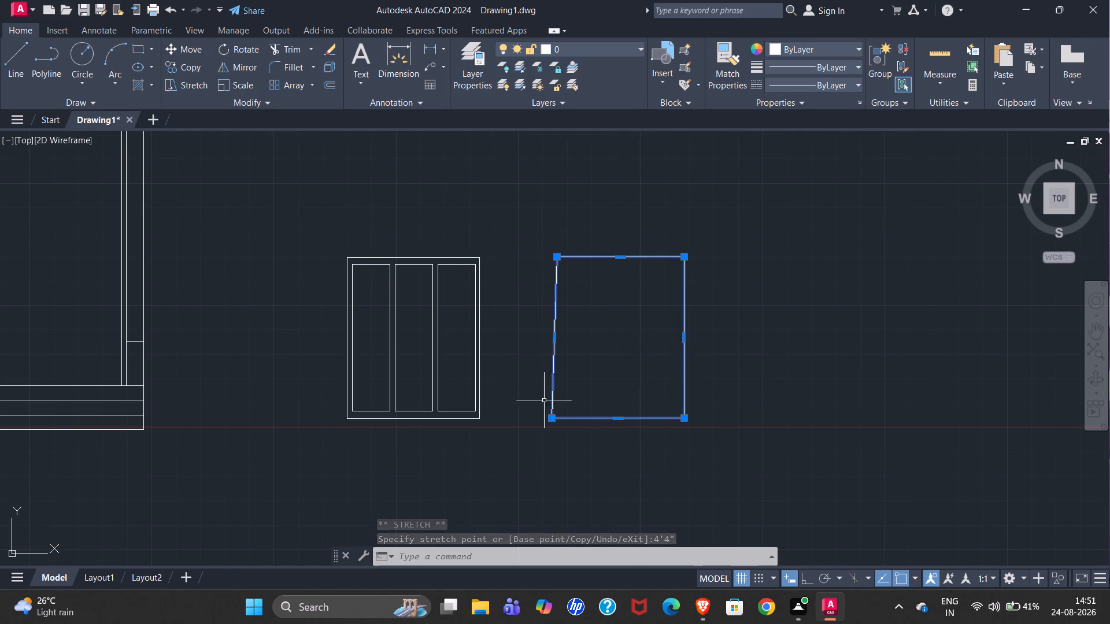
pyautogui.click(551, 421)
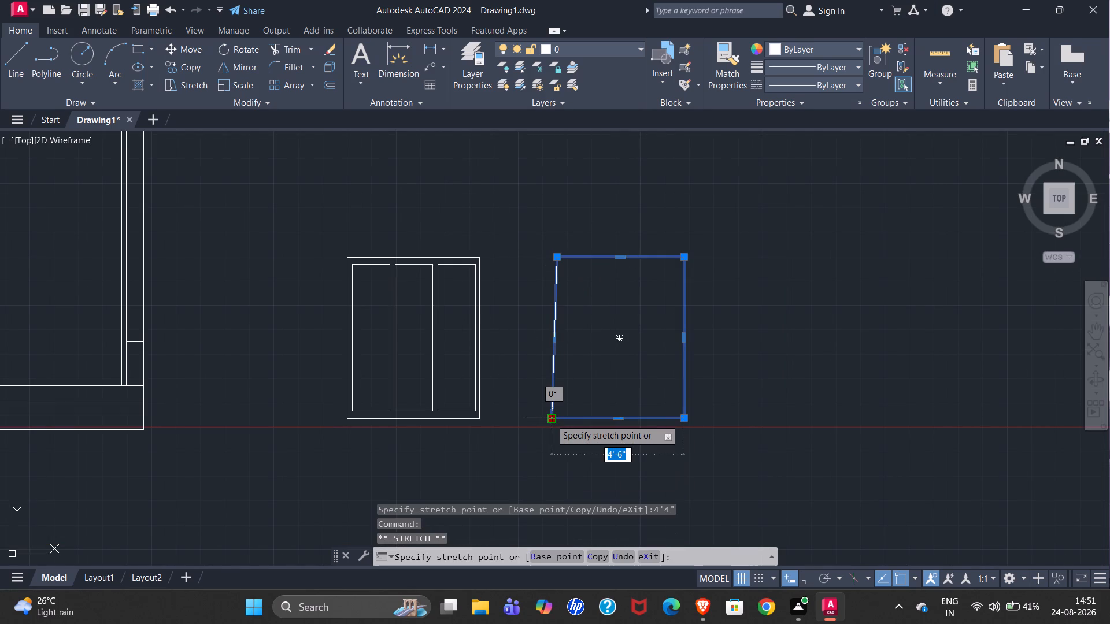
pyautogui.write("4'4")
pyautogui.hotkey('shift', '"')
pyautogui.press('Return')
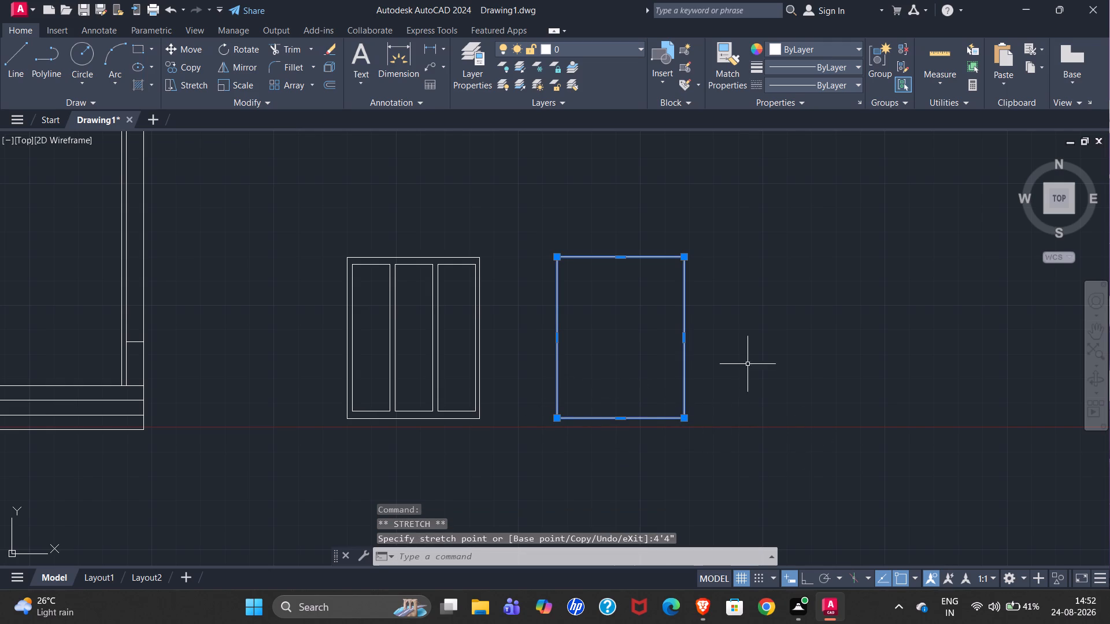
pyautogui.press('Escape')
# Examine the main gate's leaves and frame spacing in the reference elevation and compare them with the redrawn gate frames.
pyautogui.scroll(-1, 727, 291)
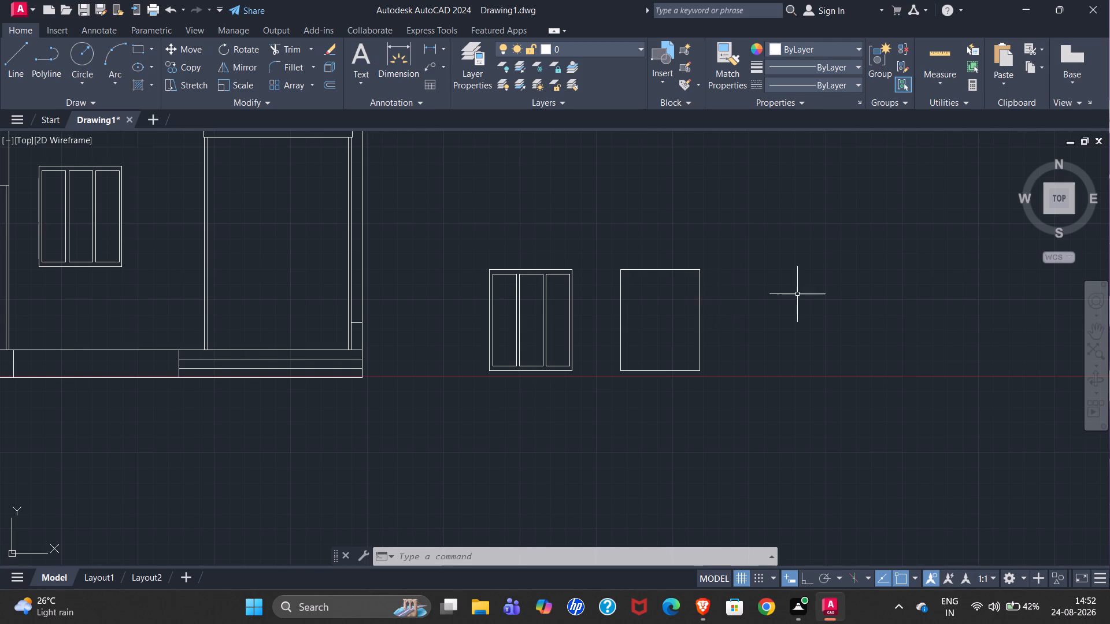
pyautogui.scroll(-2, 757, 300)
pyautogui.scroll(3, 119, 286)
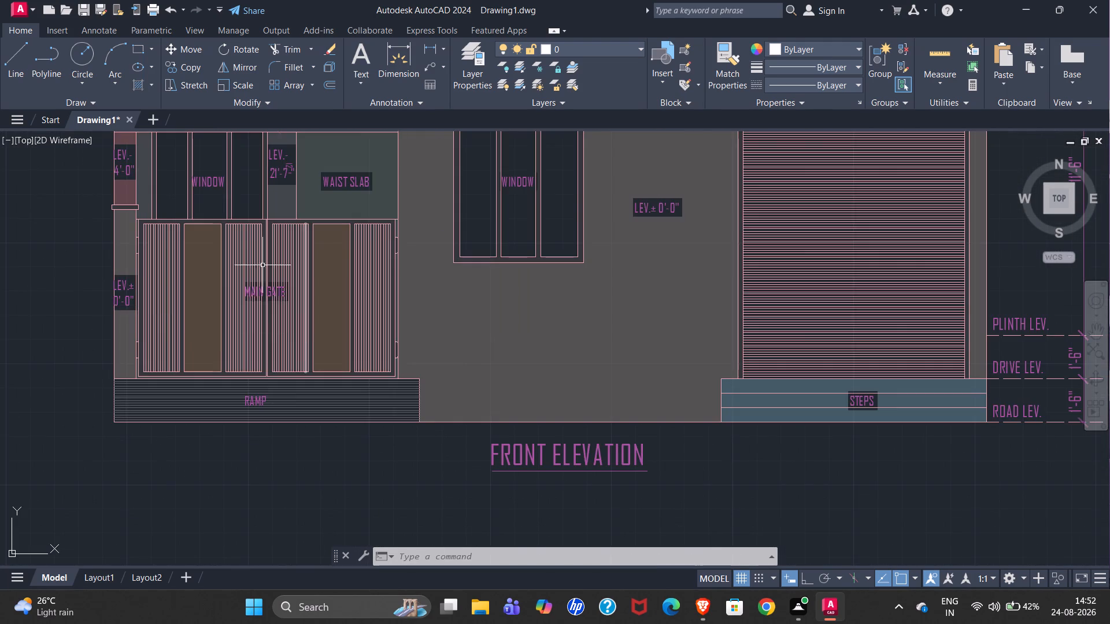
pyautogui.scroll(2, 262, 258)
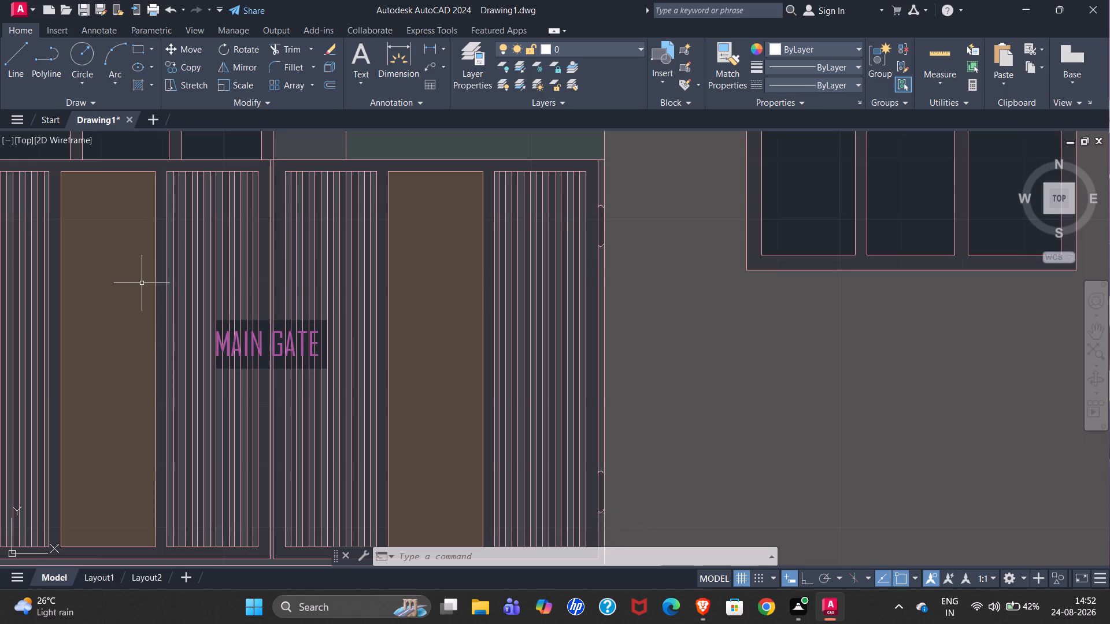
pyautogui.scroll(-2, 121, 284)
pyautogui.scroll(-2, 58, 278)
pyautogui.scroll(-1, 563, 372)
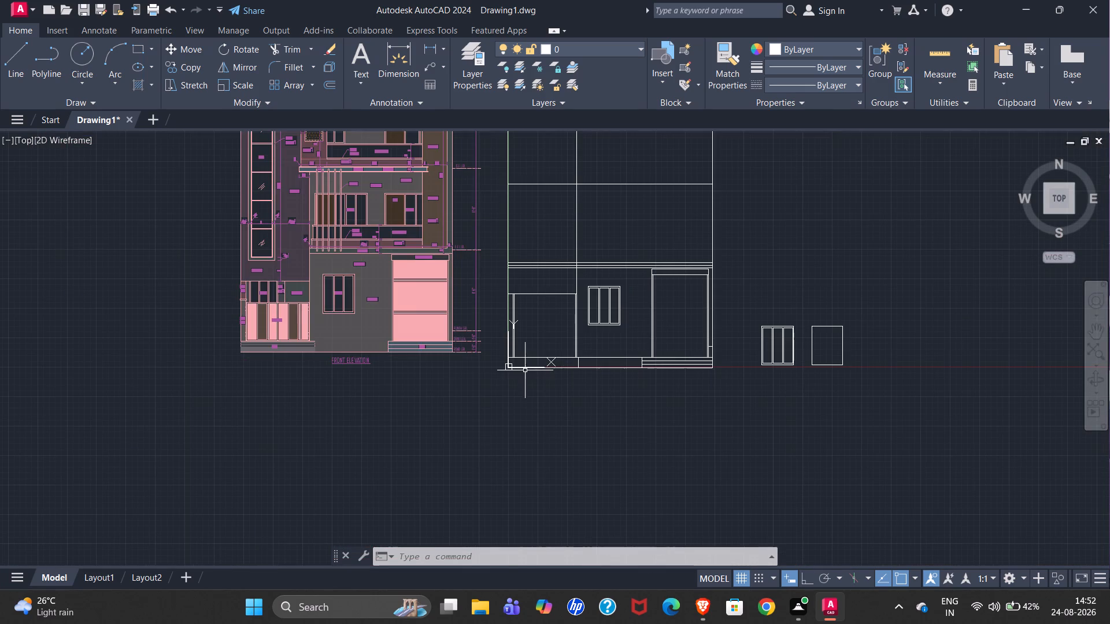
pyautogui.scroll(3, 845, 370)
pyautogui.scroll(1, 720, 273)
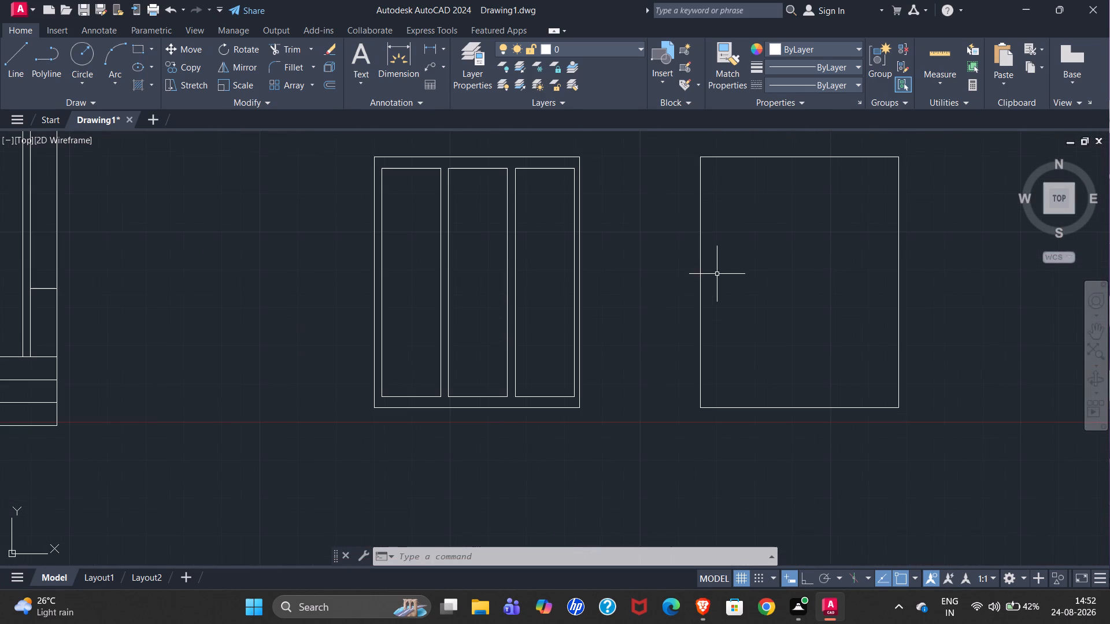
# Stretch the empty gate frame's left side 1" inward, making the frame 4'3" wide.
pyautogui.click(699, 261)
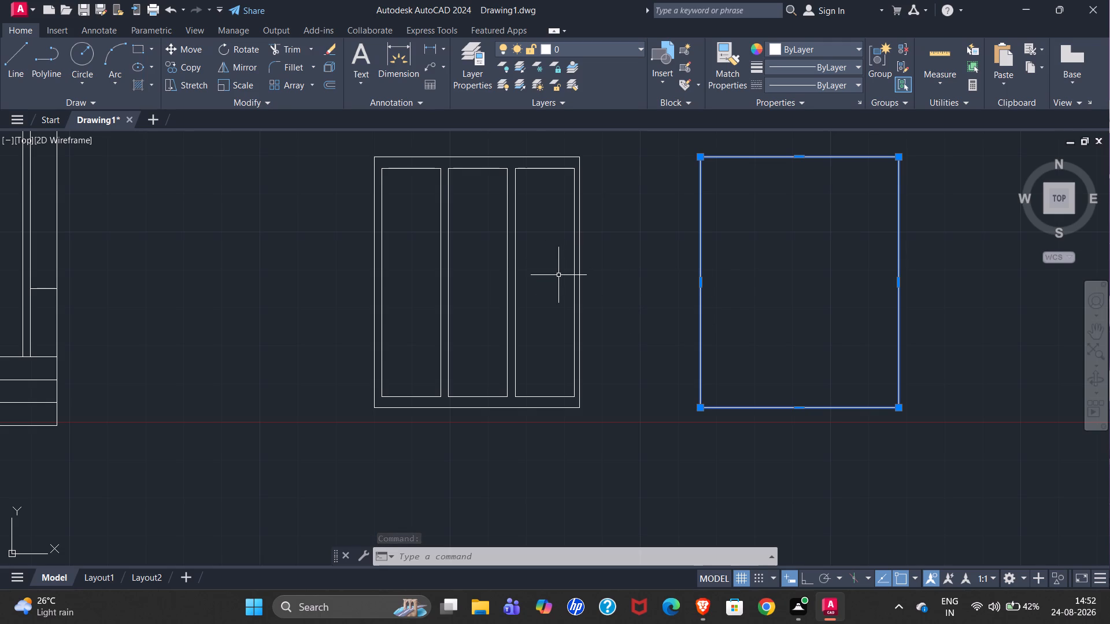
pyautogui.click(701, 284)
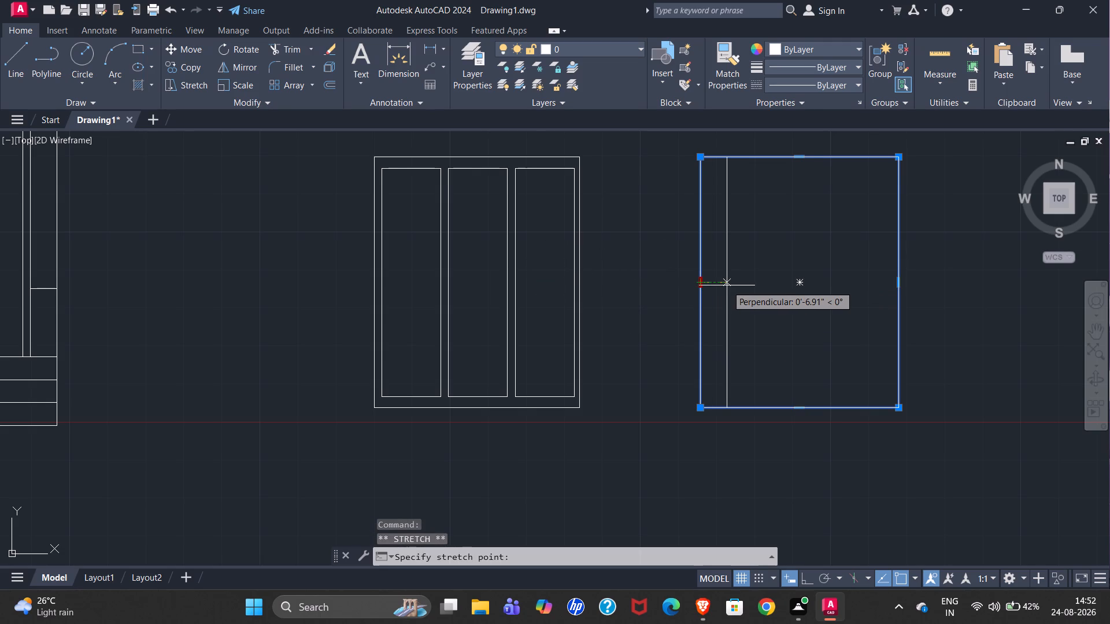
pyautogui.write('1"')
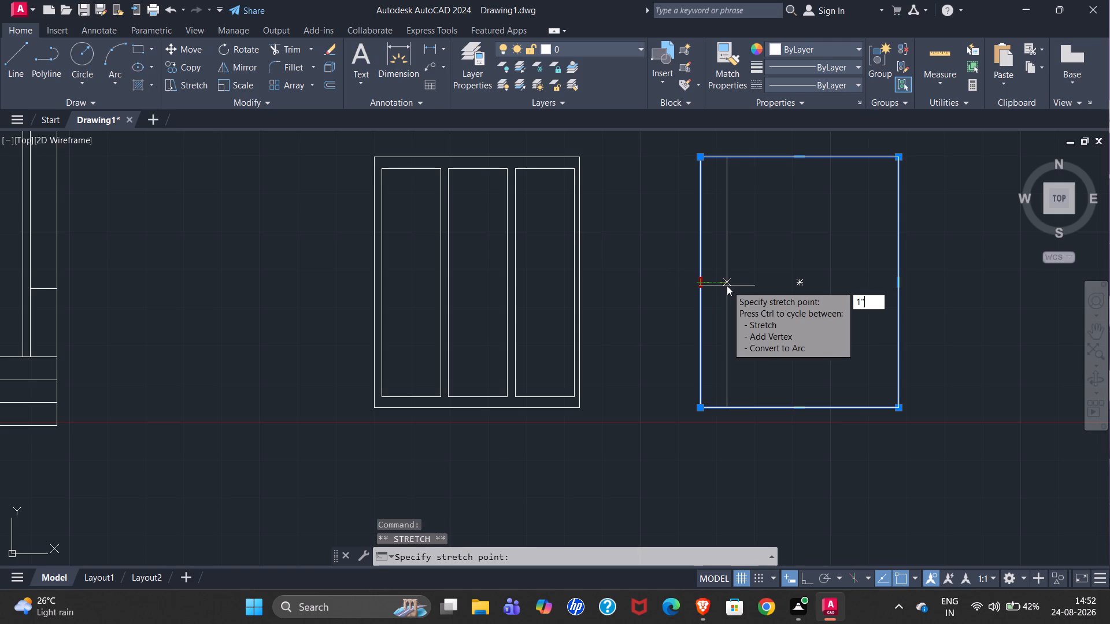
pyautogui.press('Return')
pyautogui.press('Escape')
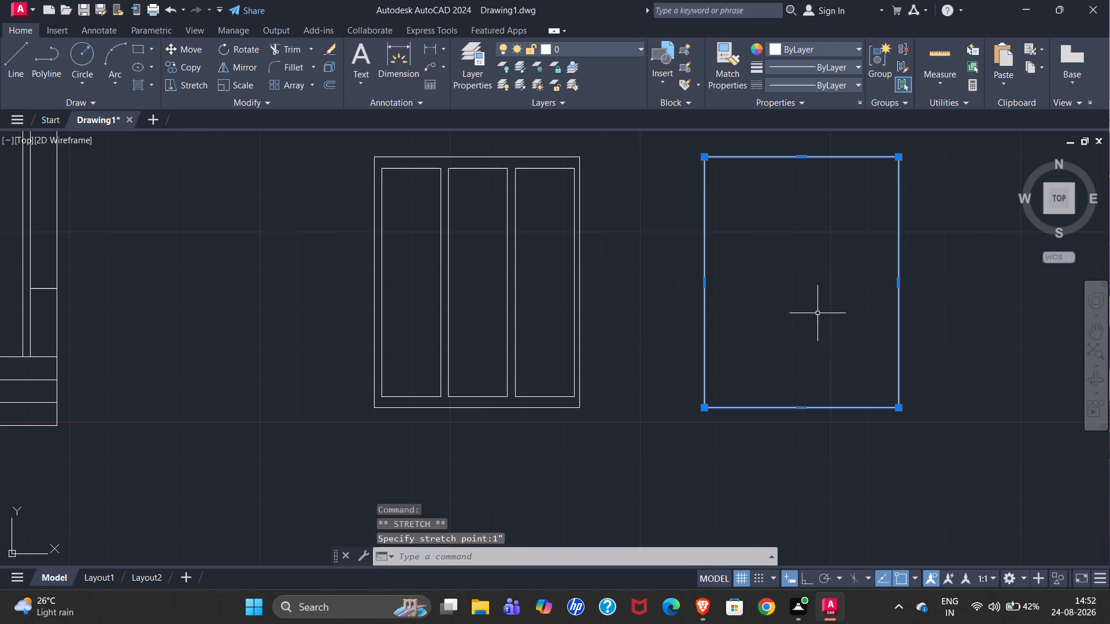
# Copy the empty gate frame 4'5" horizontally to its right, leaving a 2" gap between the two frames.
pyautogui.scroll(-1, 509, 351)
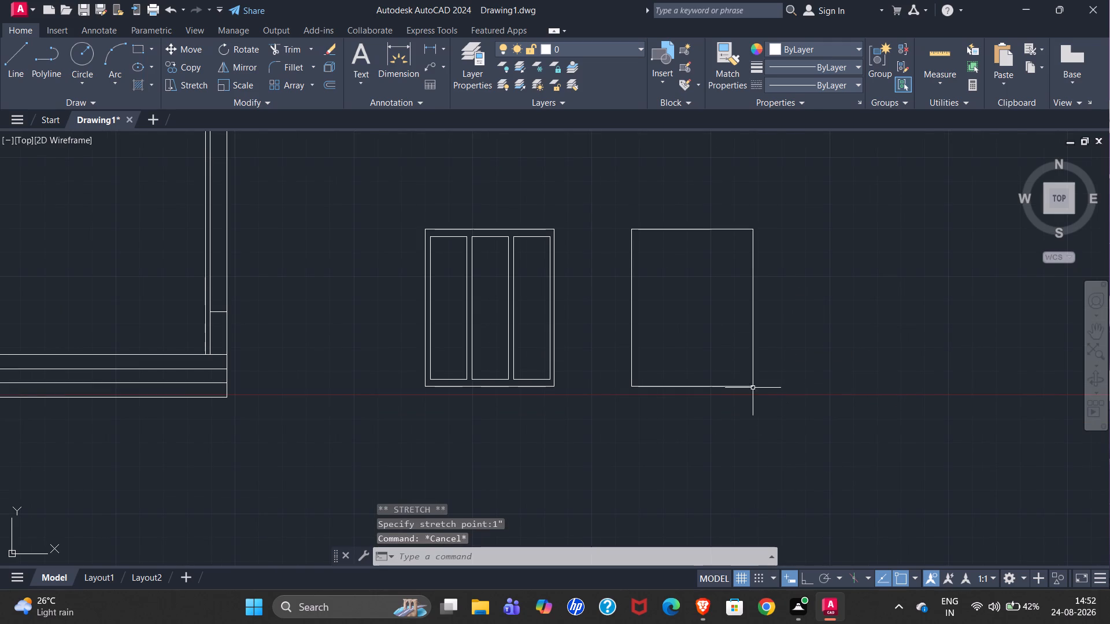
pyautogui.click(753, 386)
pyautogui.press('c')
pyautogui.press('o')
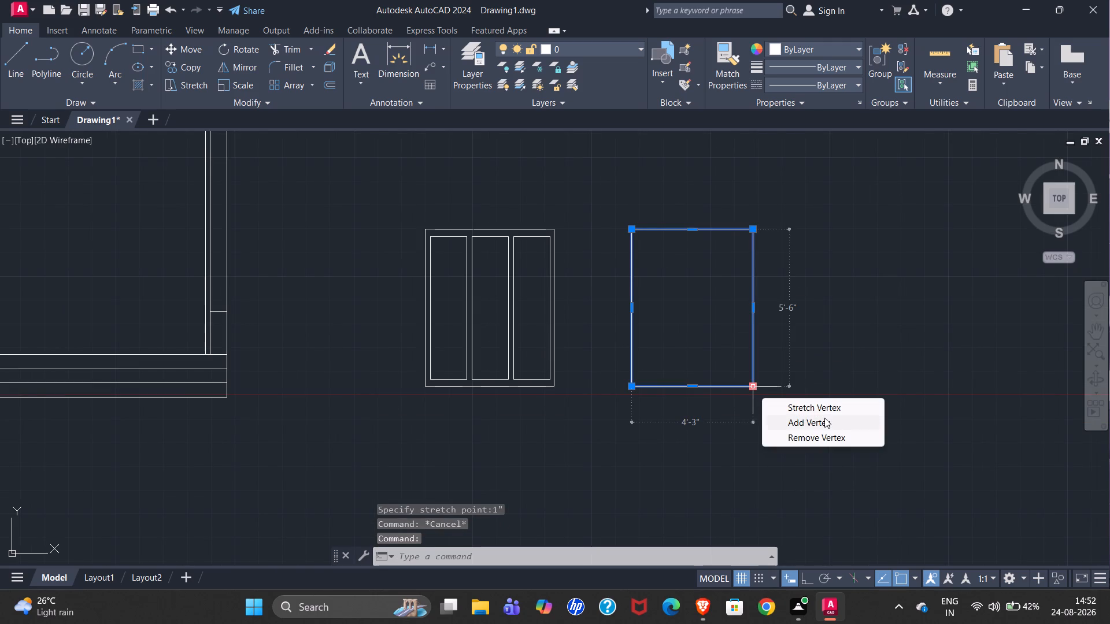
pyautogui.press('Return')
pyautogui.press('Escape')
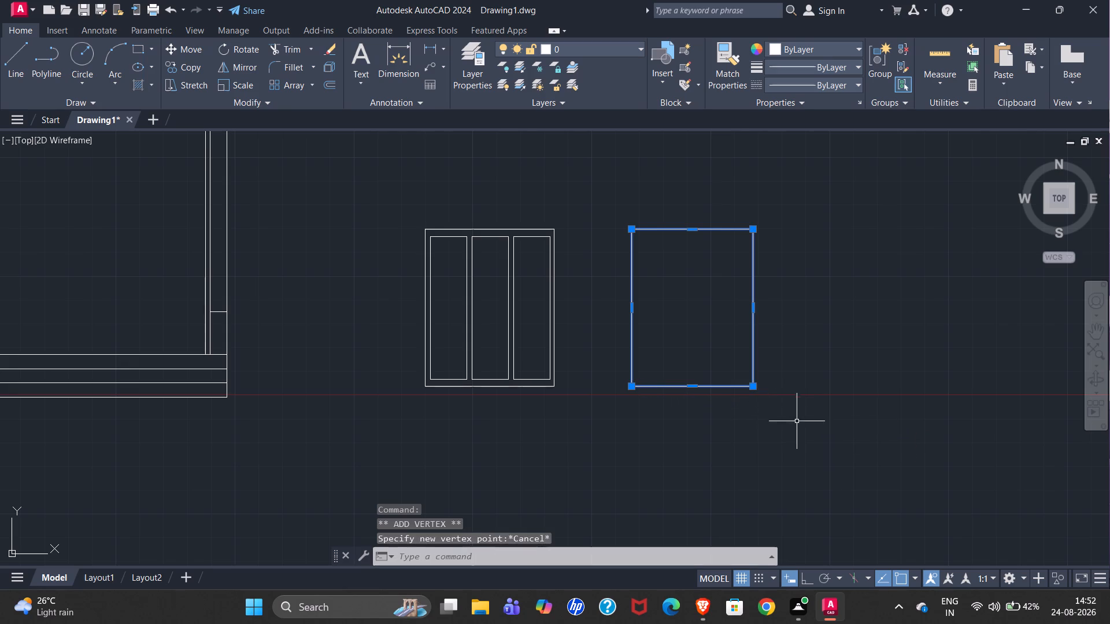
pyautogui.press('c')
pyautogui.press('o')
pyautogui.press('Return')
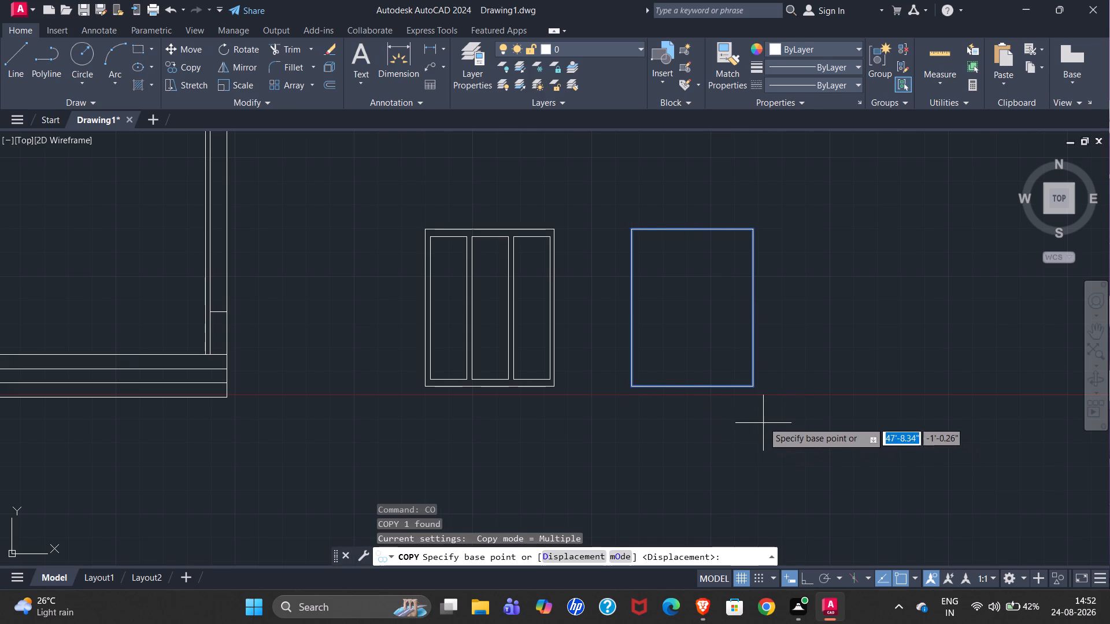
pyautogui.click(756, 386)
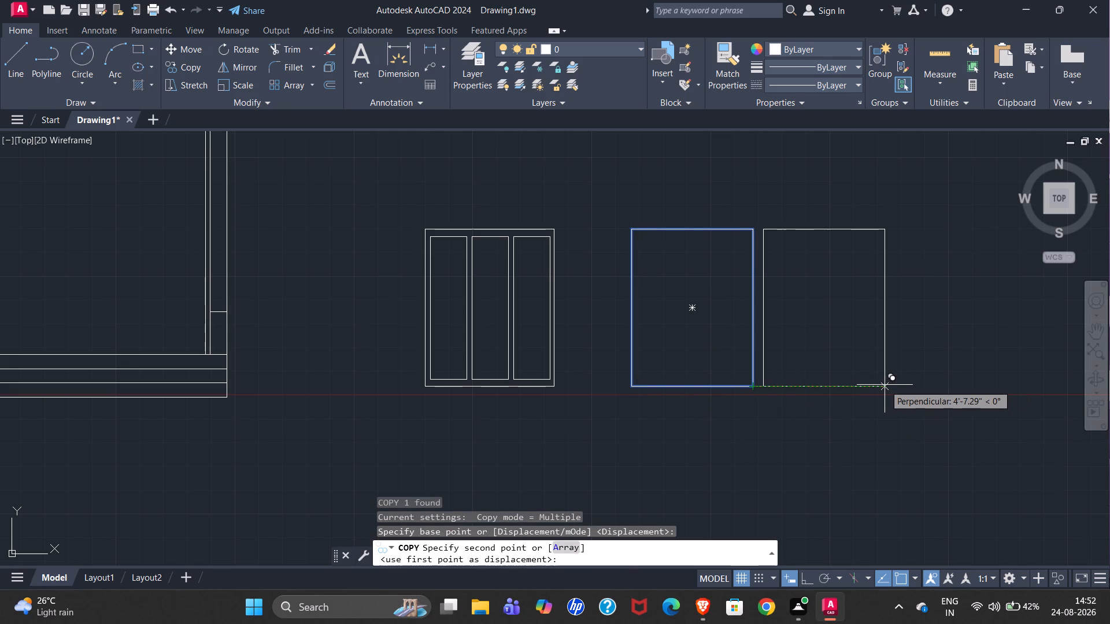
pyautogui.scroll(2, 885, 385)
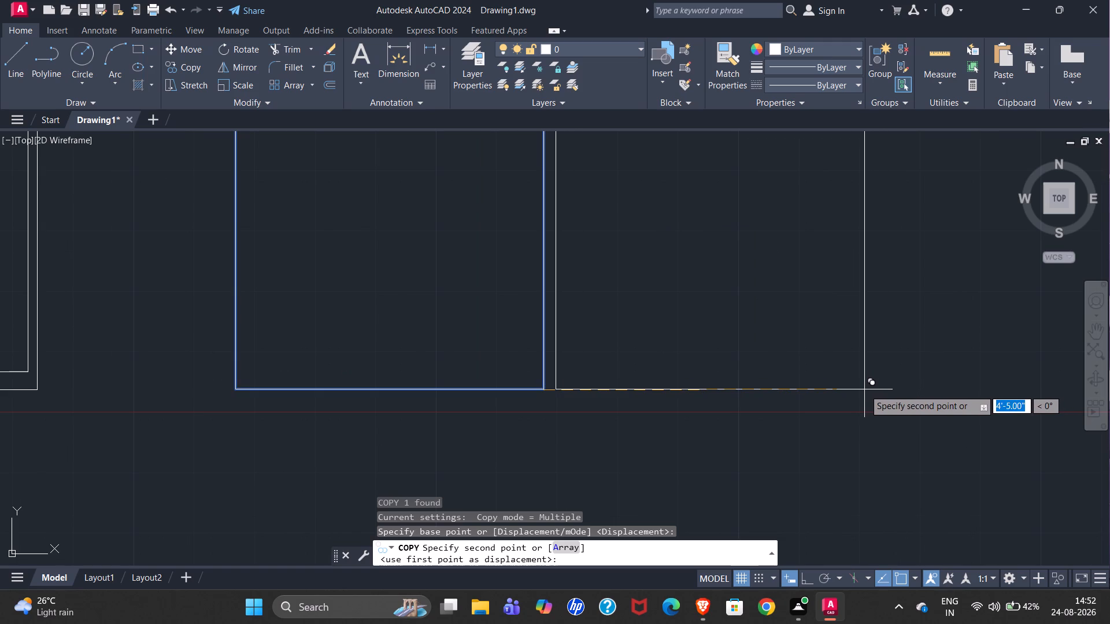
pyautogui.click(864, 389)
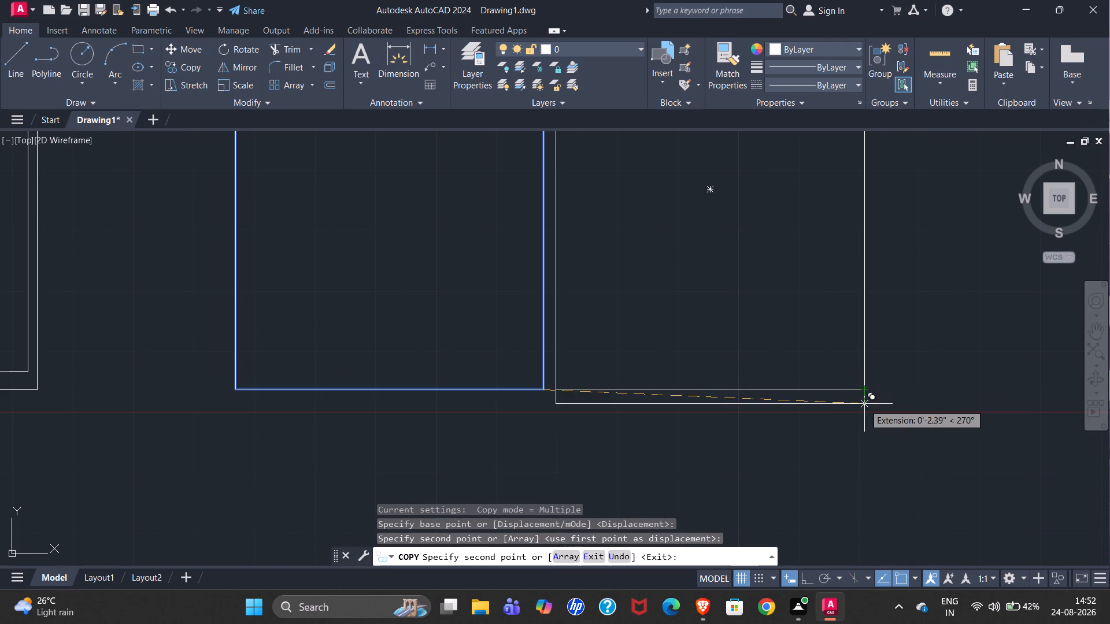
pyautogui.press('Escape')
# Copy the three inner panels from the original gate frame into the nearer empty frame, aligning the first panel with that frame's left edge.
pyautogui.scroll(-1, 670, 458)
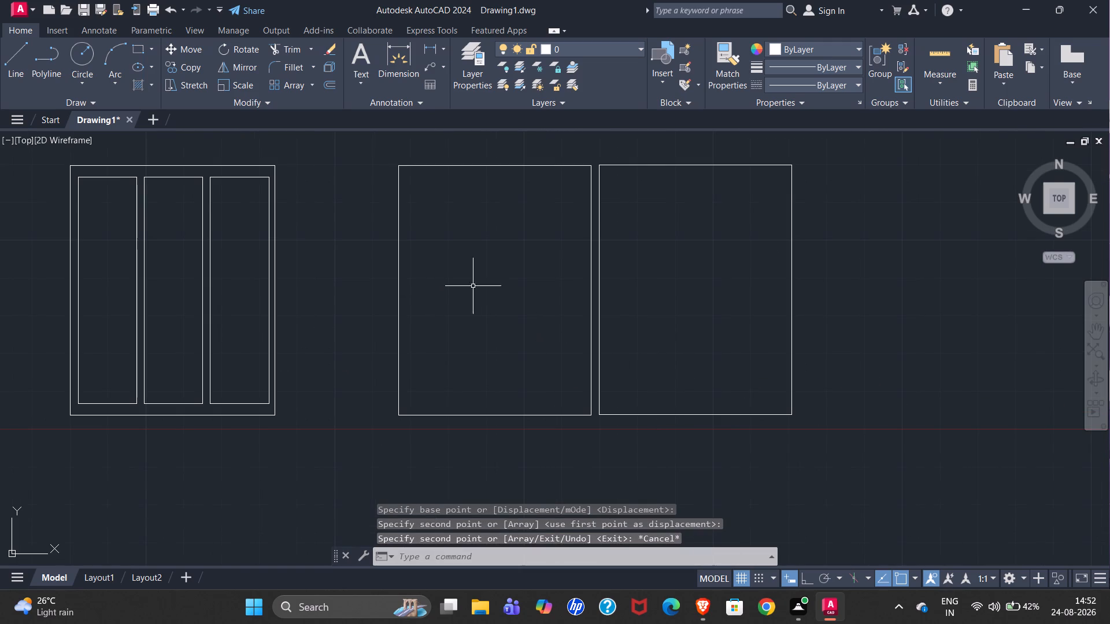
pyautogui.click(103, 176)
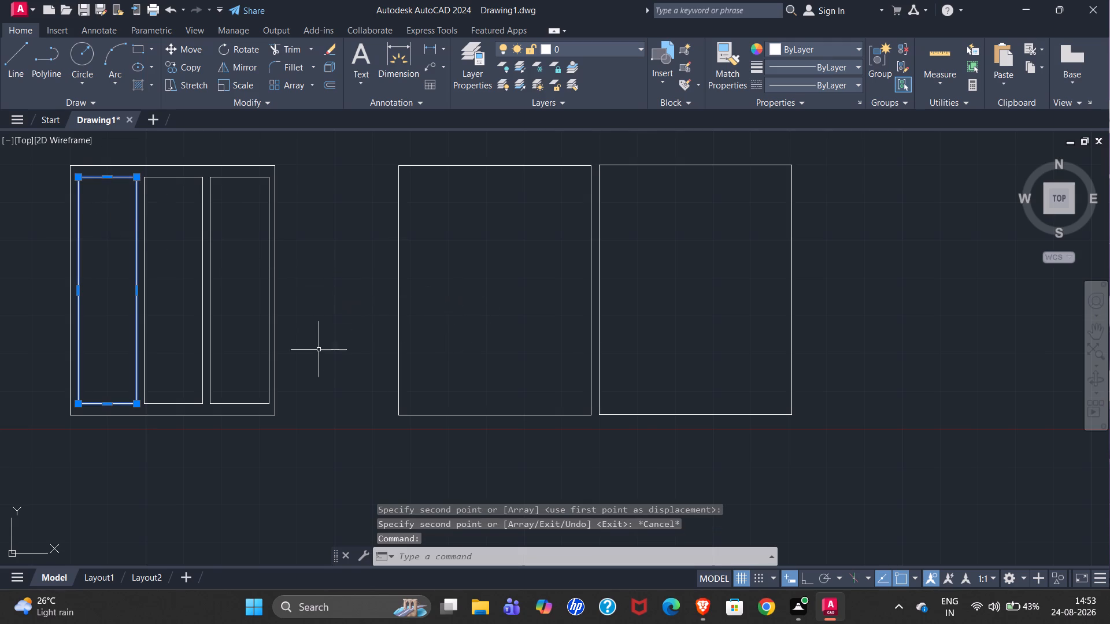
pyautogui.scroll(-2, 627, 372)
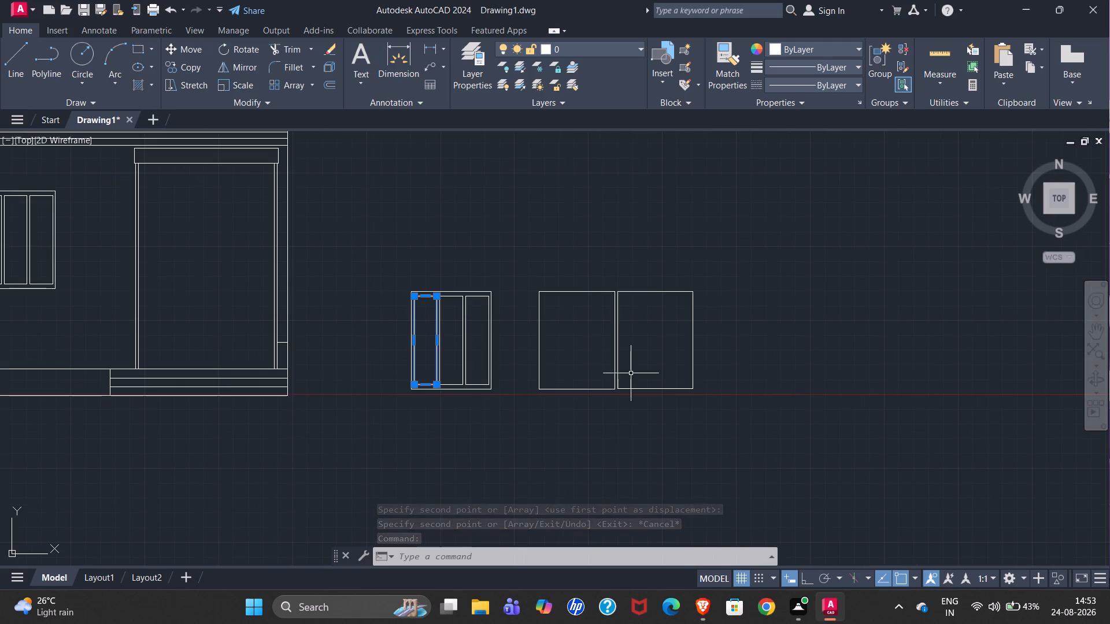
pyautogui.scroll(-2, 417, 395)
pyautogui.scroll(-2, 882, 302)
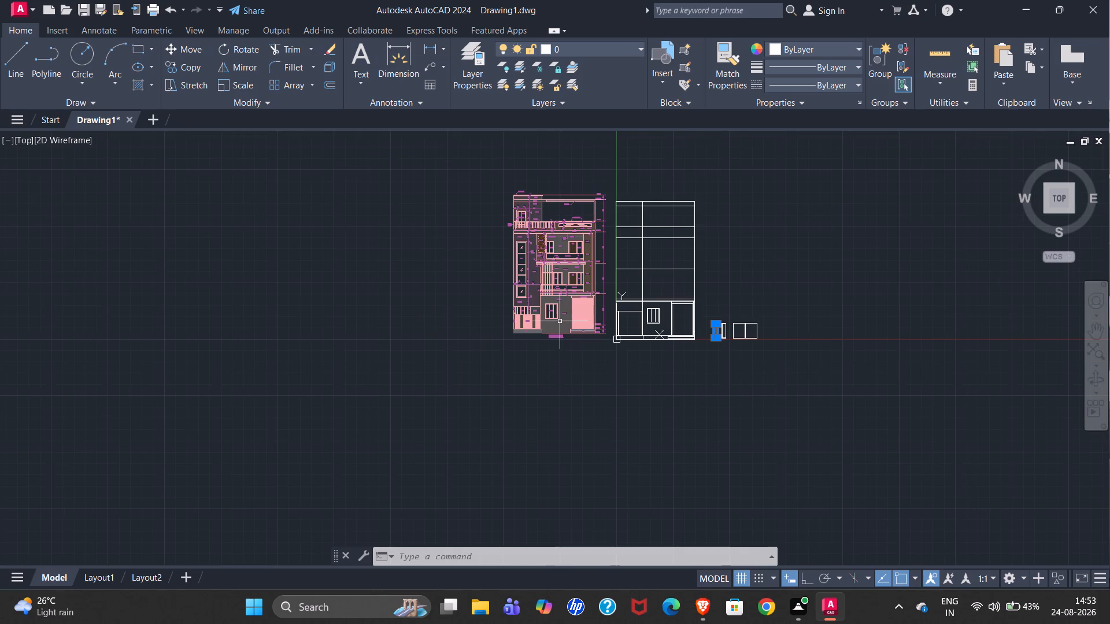
pyautogui.scroll(4, 515, 328)
pyautogui.scroll(2, 654, 247)
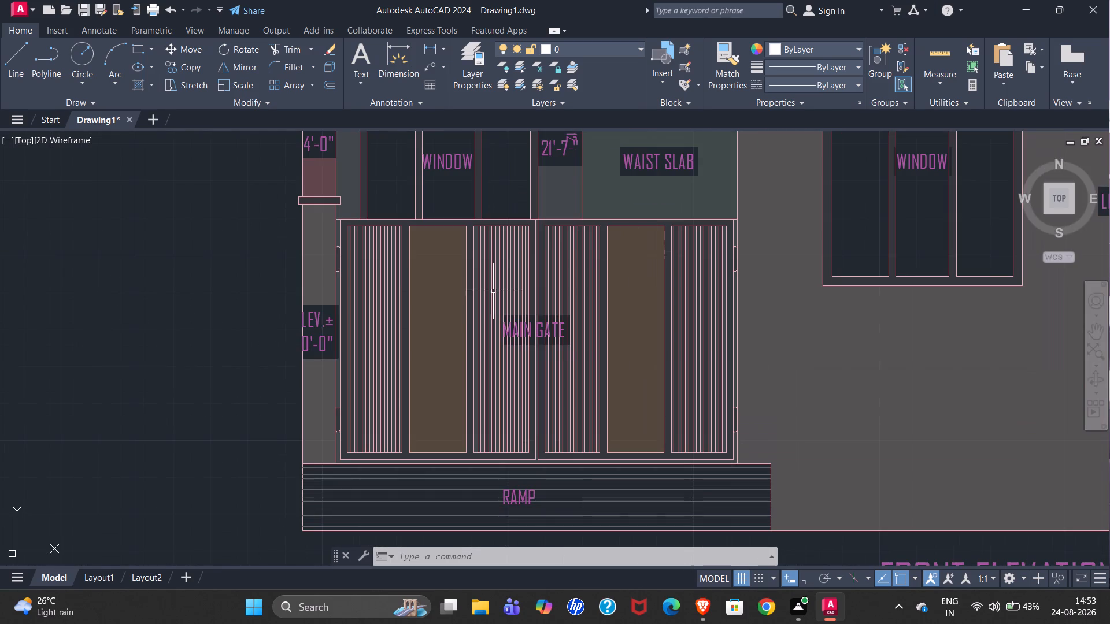
pyautogui.scroll(-4, 239, 328)
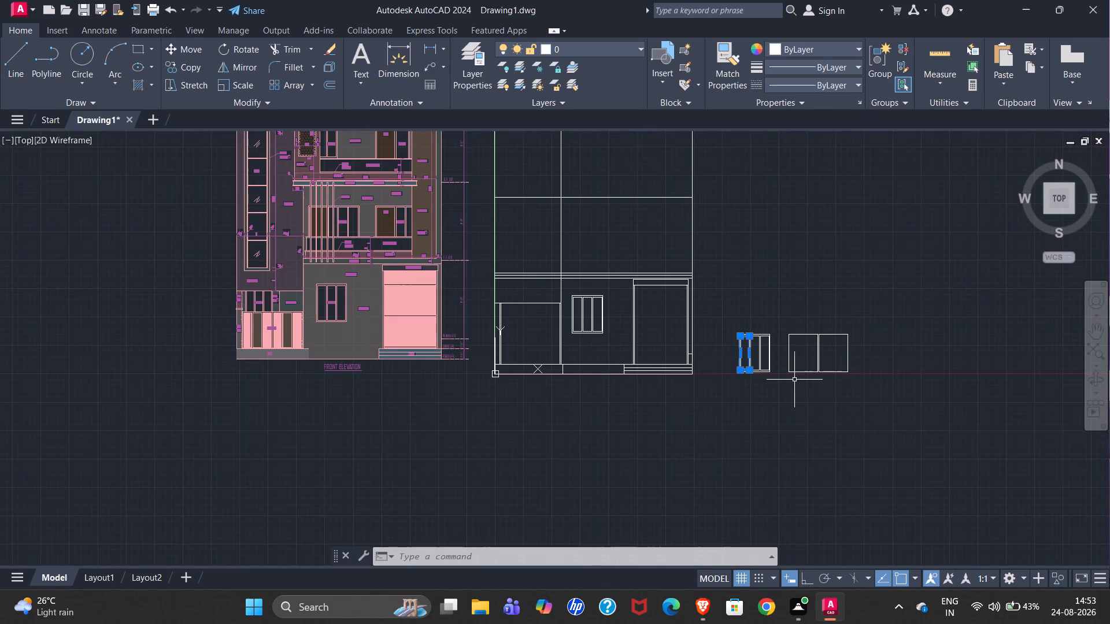
pyautogui.scroll(4, 793, 378)
pyautogui.scroll(-1, 617, 381)
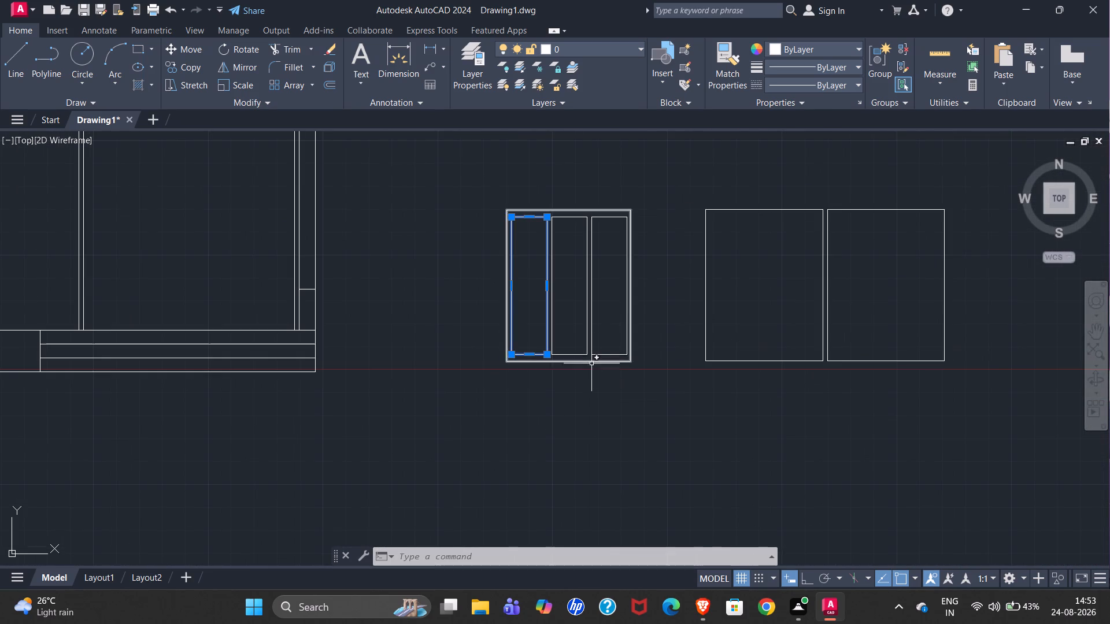
pyautogui.click(584, 355)
pyautogui.click(597, 355)
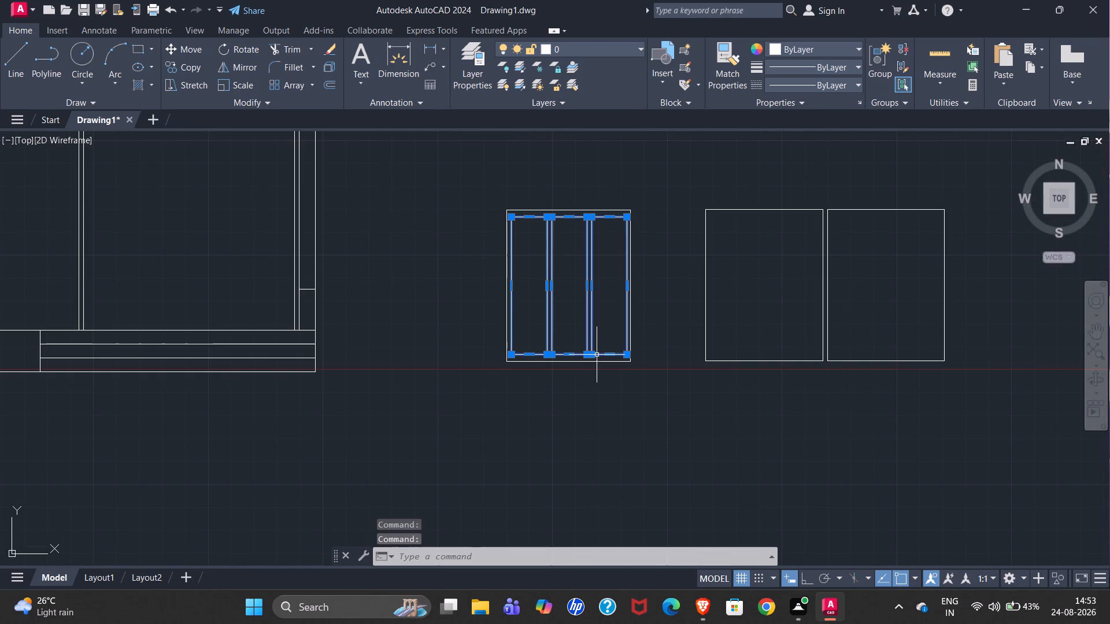
pyautogui.press('c')
pyautogui.press('p')
pyautogui.press('BackSpace')
pyautogui.press('o')
pyautogui.press('Return')
pyautogui.click(513, 354)
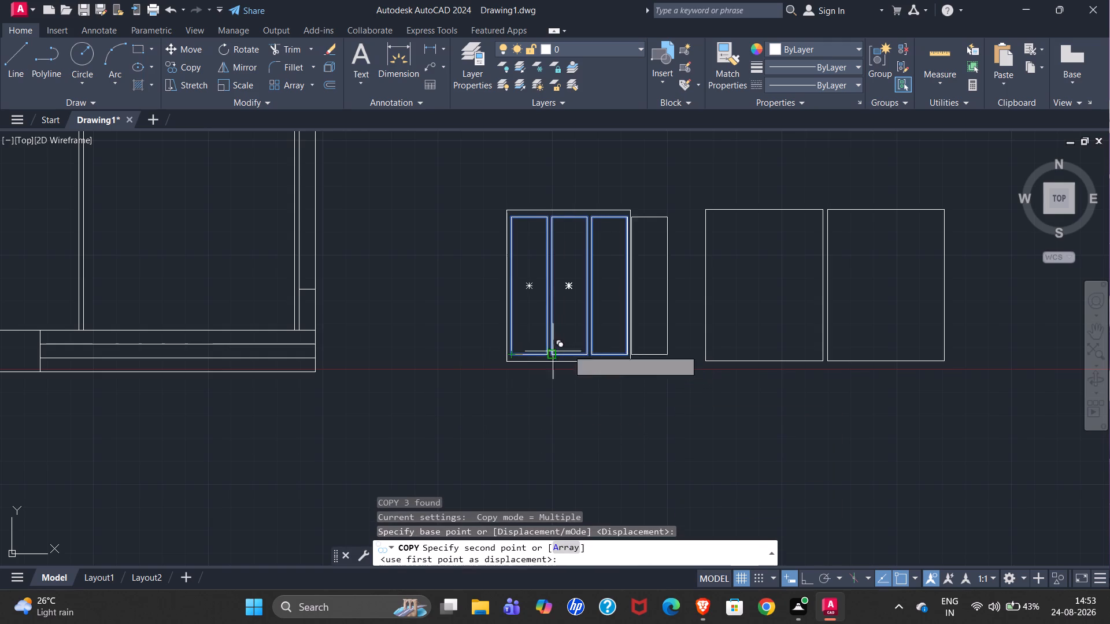
pyautogui.scroll(2, 700, 358)
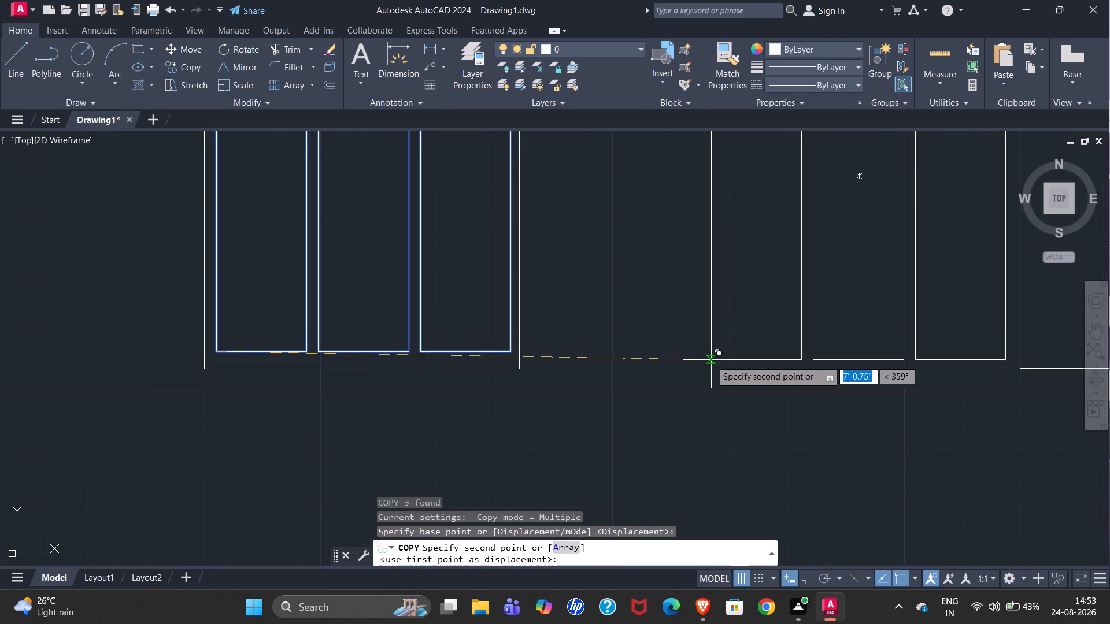
pyautogui.scroll(-1, 601, 368)
pyautogui.scroll(-1, 509, 372)
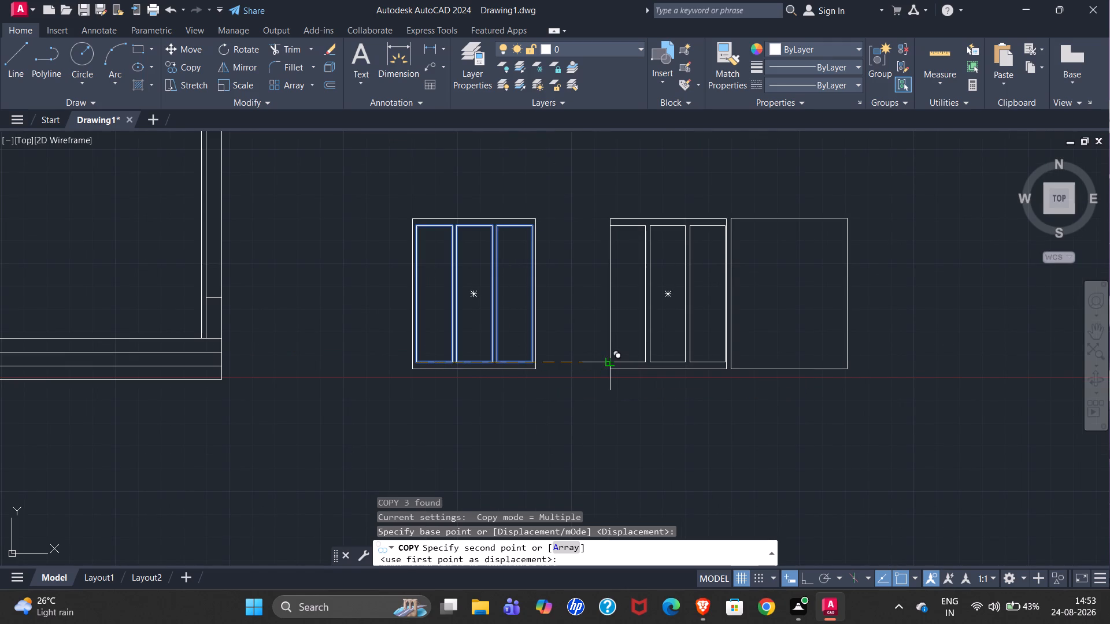
pyautogui.click(614, 360)
pyautogui.press('Escape')
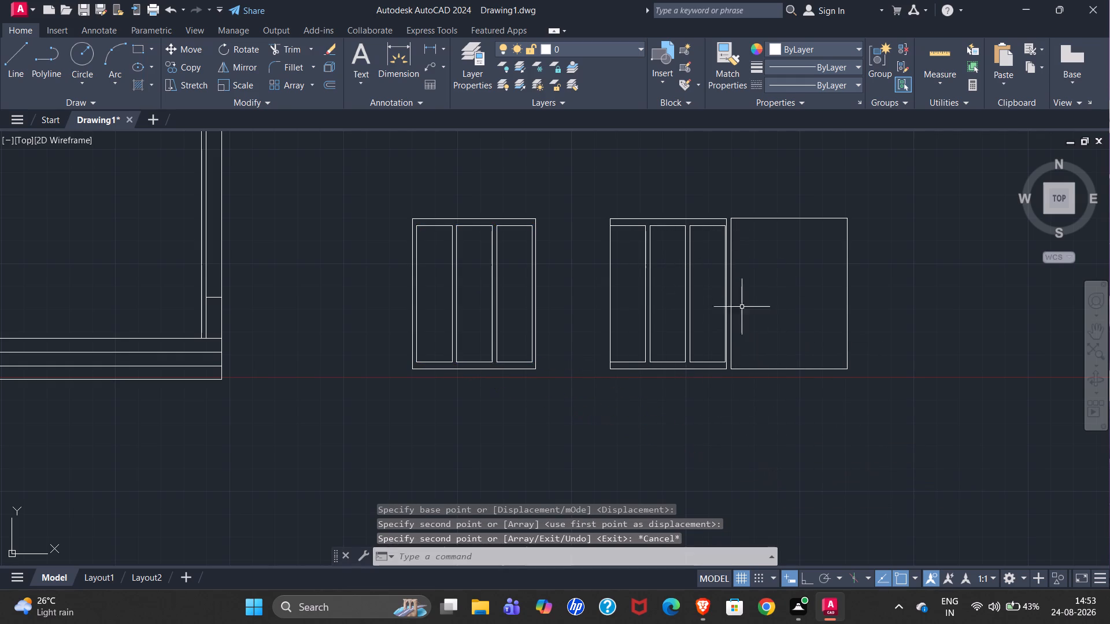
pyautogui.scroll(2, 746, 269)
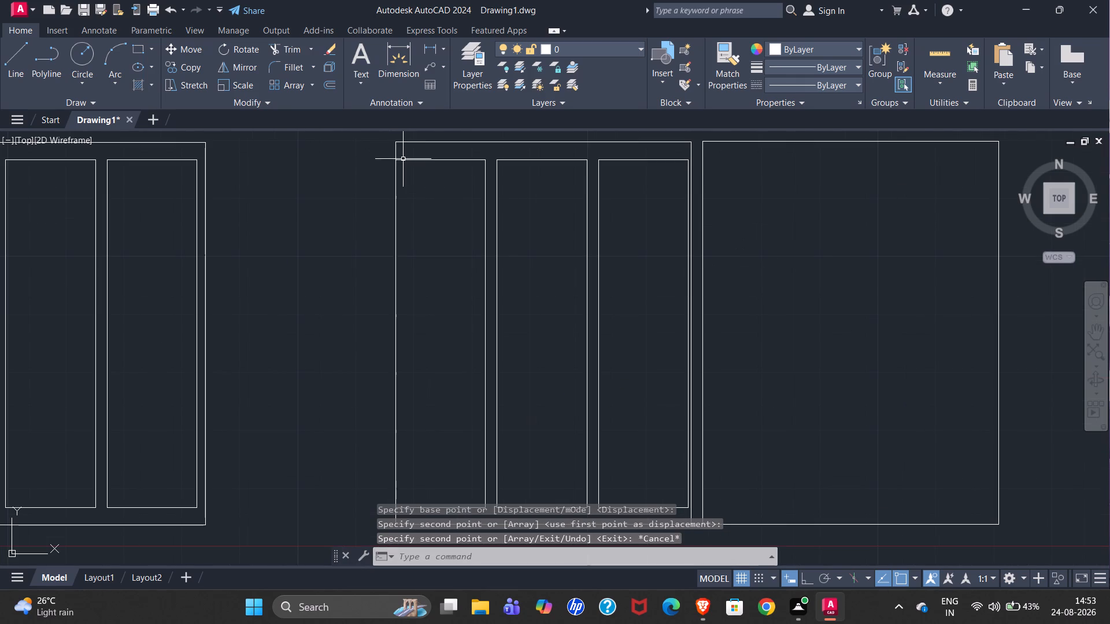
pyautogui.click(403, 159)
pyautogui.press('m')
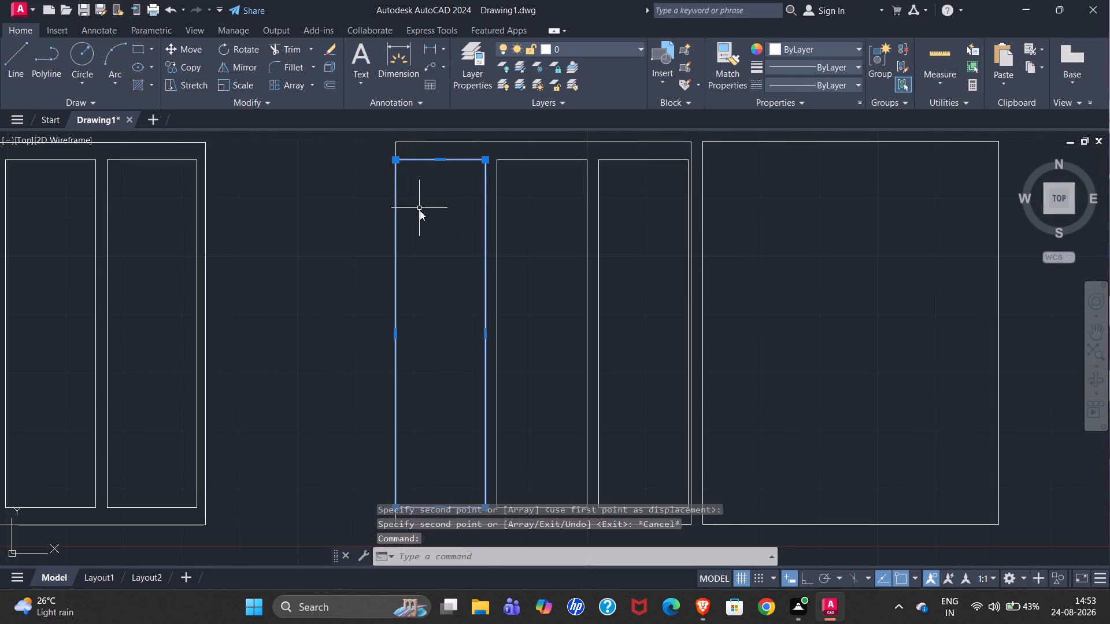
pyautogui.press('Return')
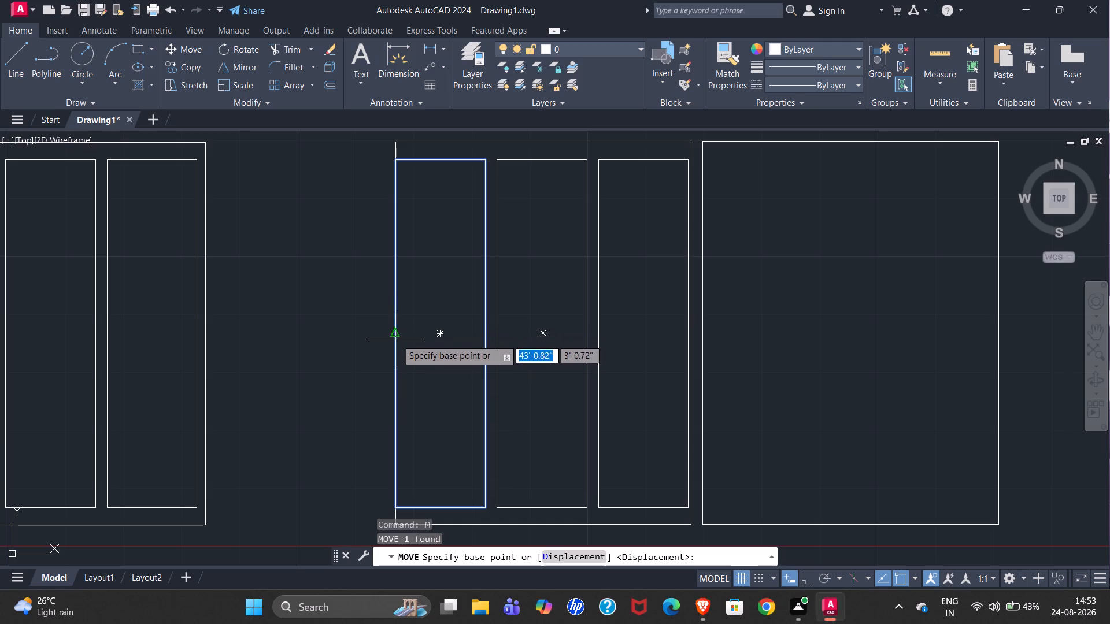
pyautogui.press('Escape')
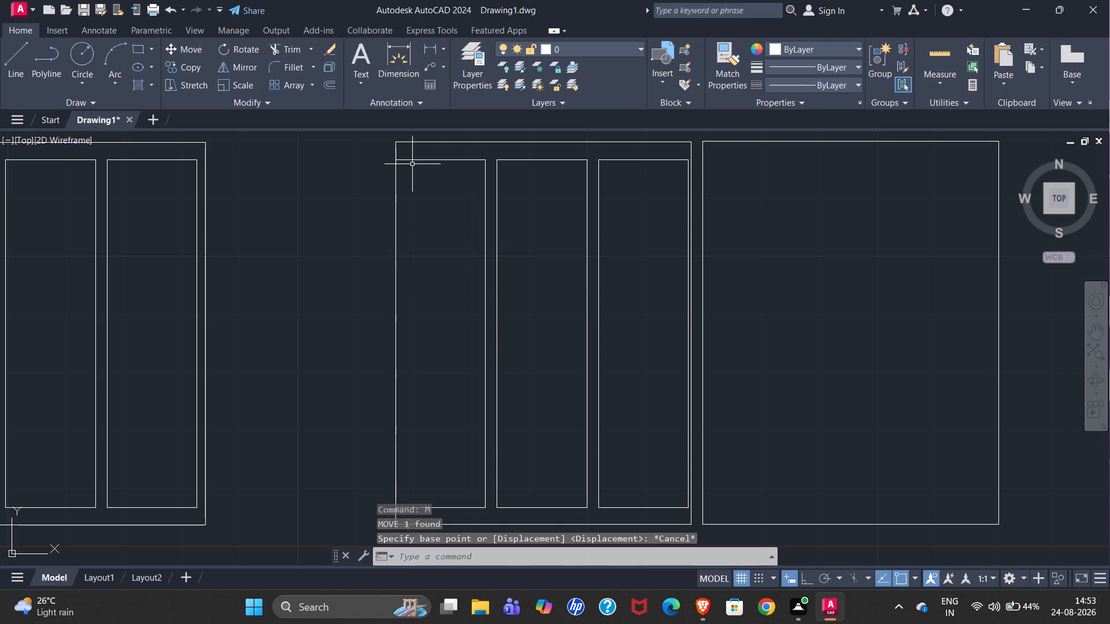
# Stretch the left side of the first copied panel 2" inward from the gate frame's edge.
pyautogui.click(416, 159)
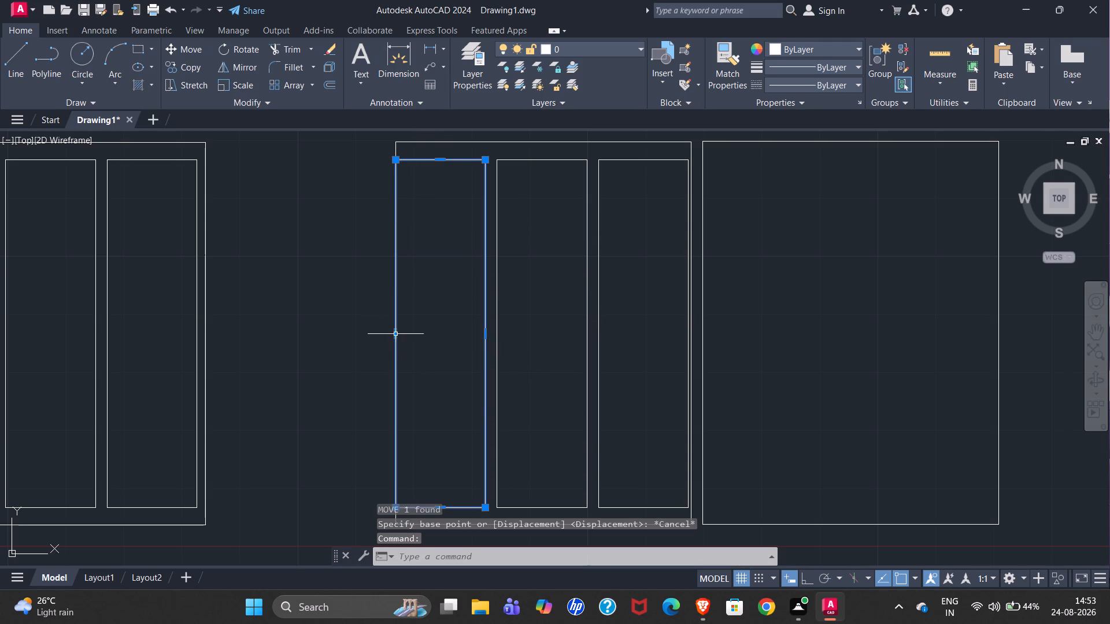
pyautogui.click(396, 335)
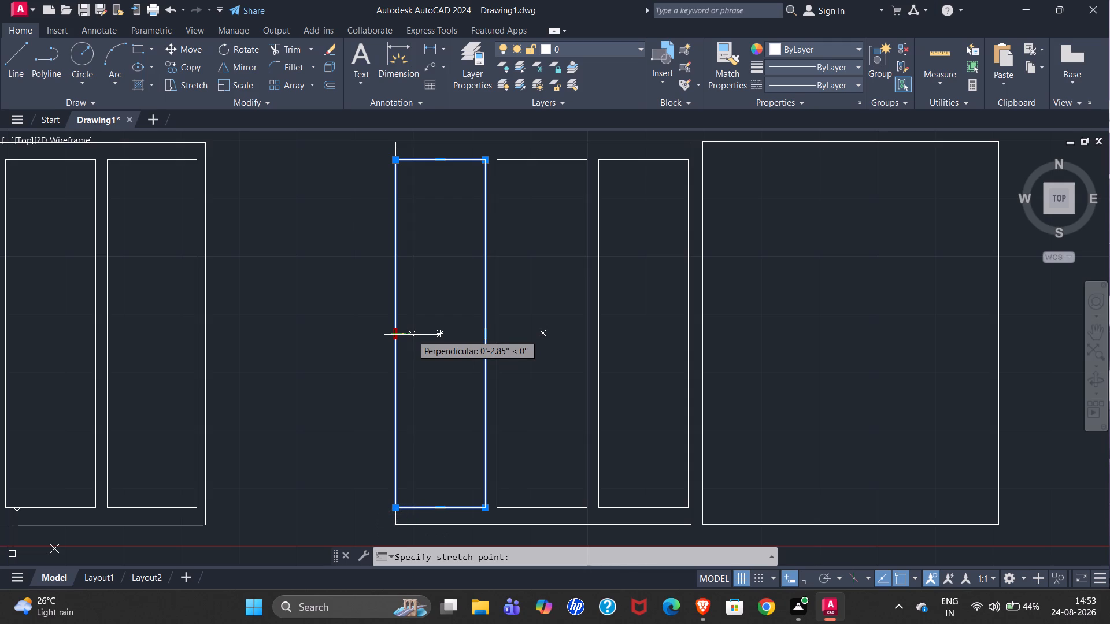
pyautogui.write('2"')
pyautogui.press('Return')
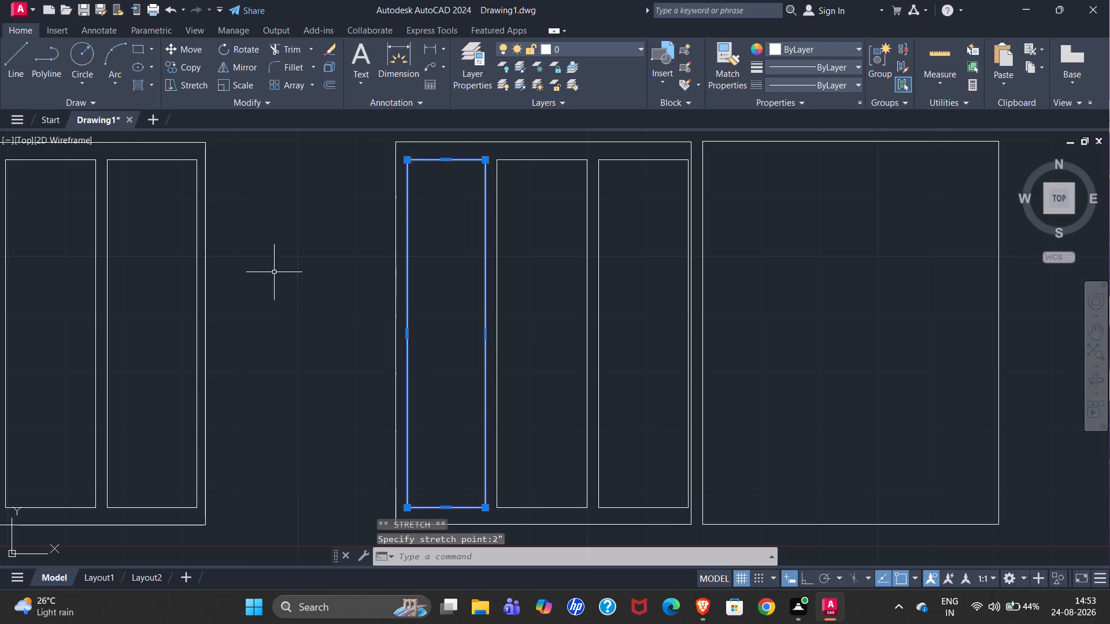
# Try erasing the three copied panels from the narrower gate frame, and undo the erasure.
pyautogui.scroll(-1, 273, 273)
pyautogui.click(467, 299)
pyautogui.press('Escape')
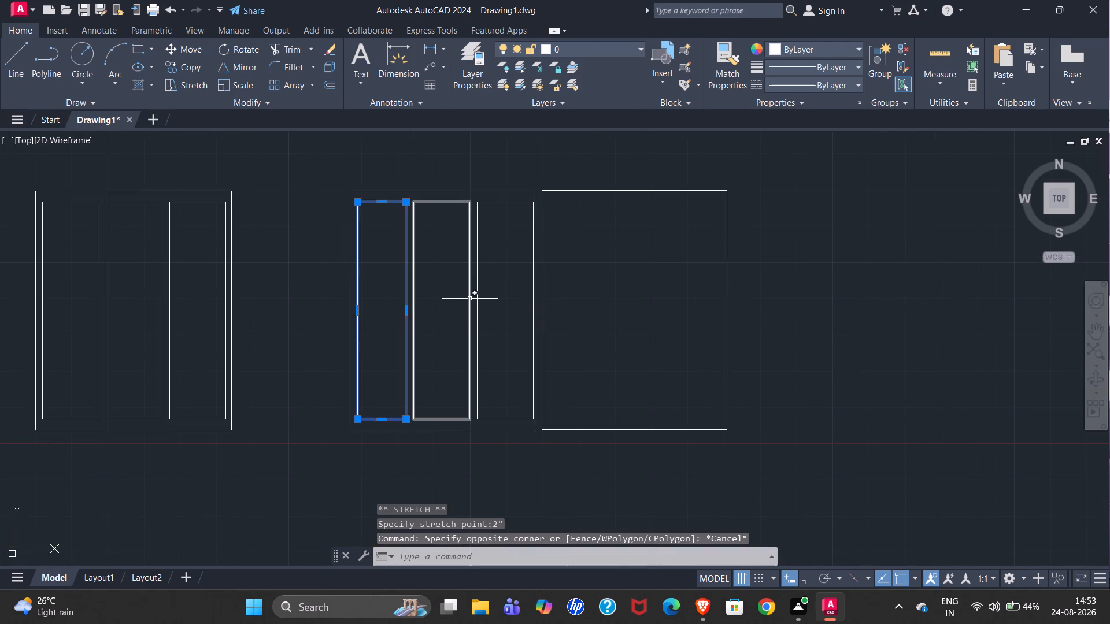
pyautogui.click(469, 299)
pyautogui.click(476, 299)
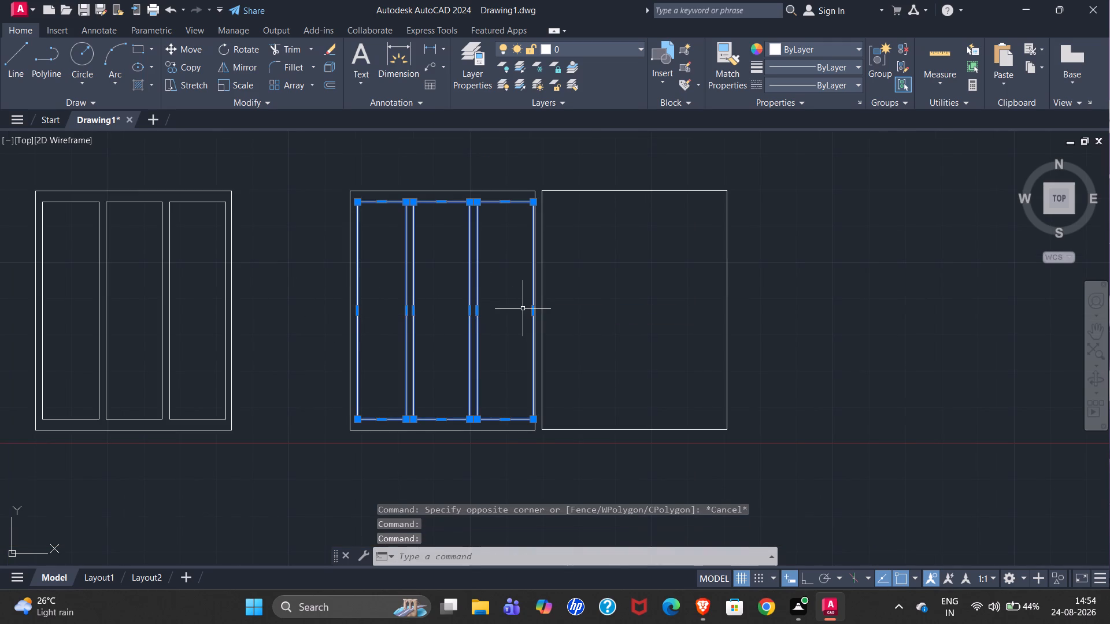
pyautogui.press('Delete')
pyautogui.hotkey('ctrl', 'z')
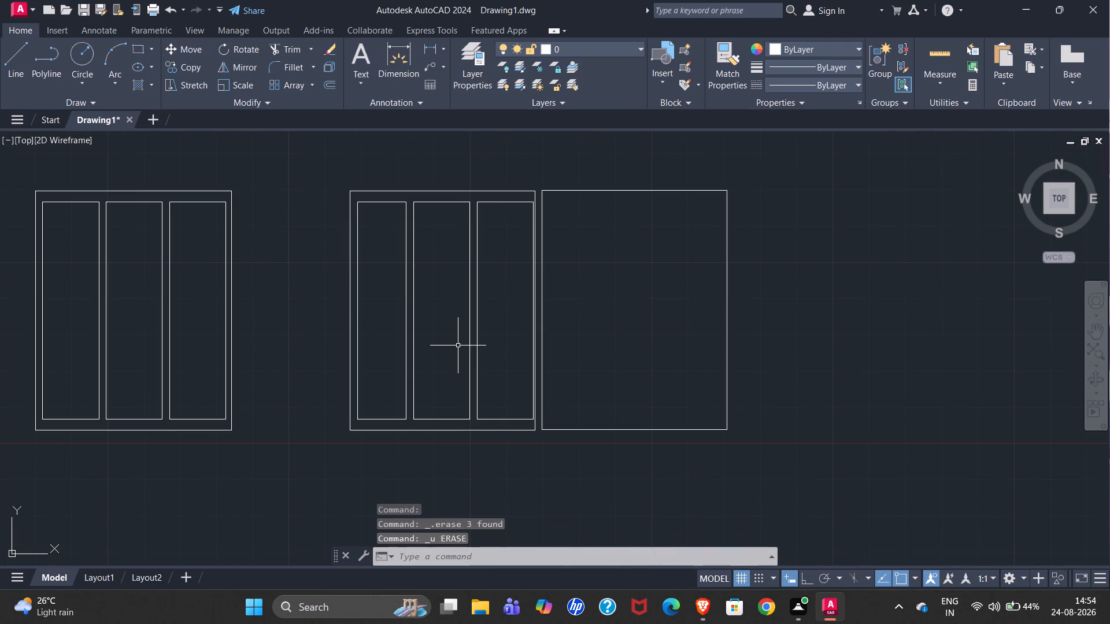
# Erase the second and third inner panels from the nearer empty-copy gate frame, keeping only its narrowed first panel.
pyautogui.click(467, 280)
pyautogui.click(468, 280)
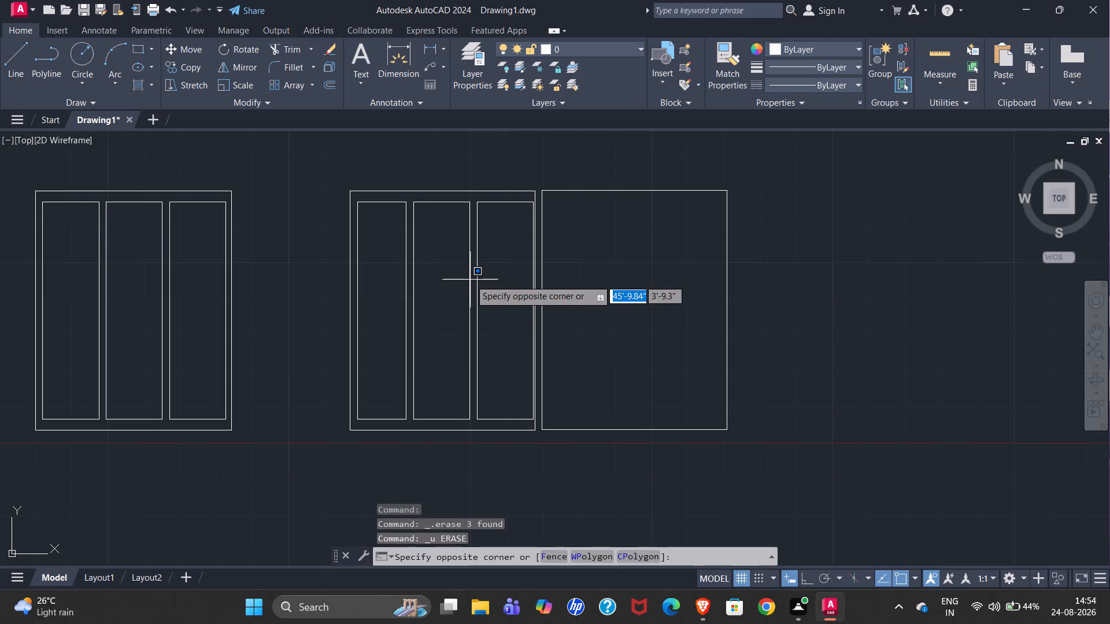
pyautogui.click(472, 278)
pyautogui.click(471, 280)
pyautogui.click(478, 278)
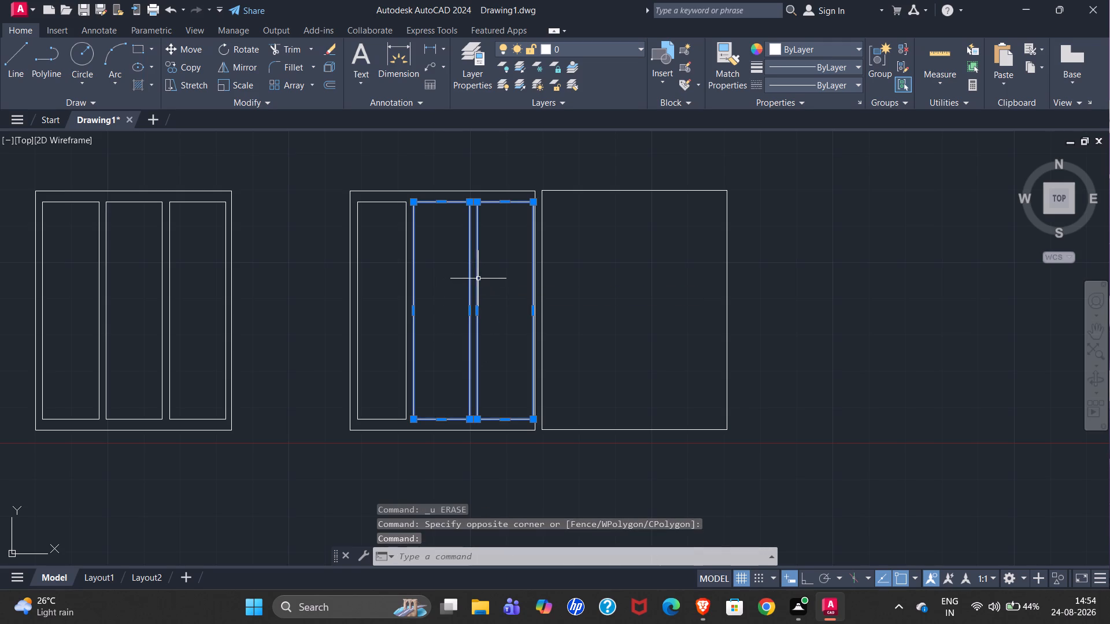
pyautogui.press('Delete')
# Copy the narrowed first panel twice across the same gate frame, giving three spaced panels level with each other.
pyautogui.click(405, 304)
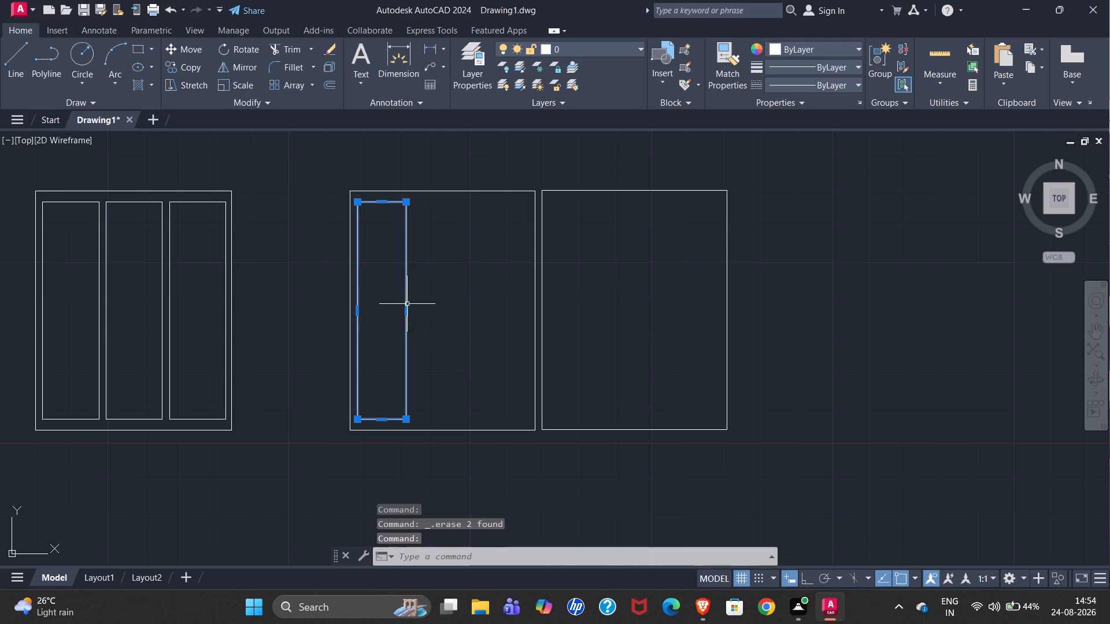
pyautogui.scroll(-2, 447, 321)
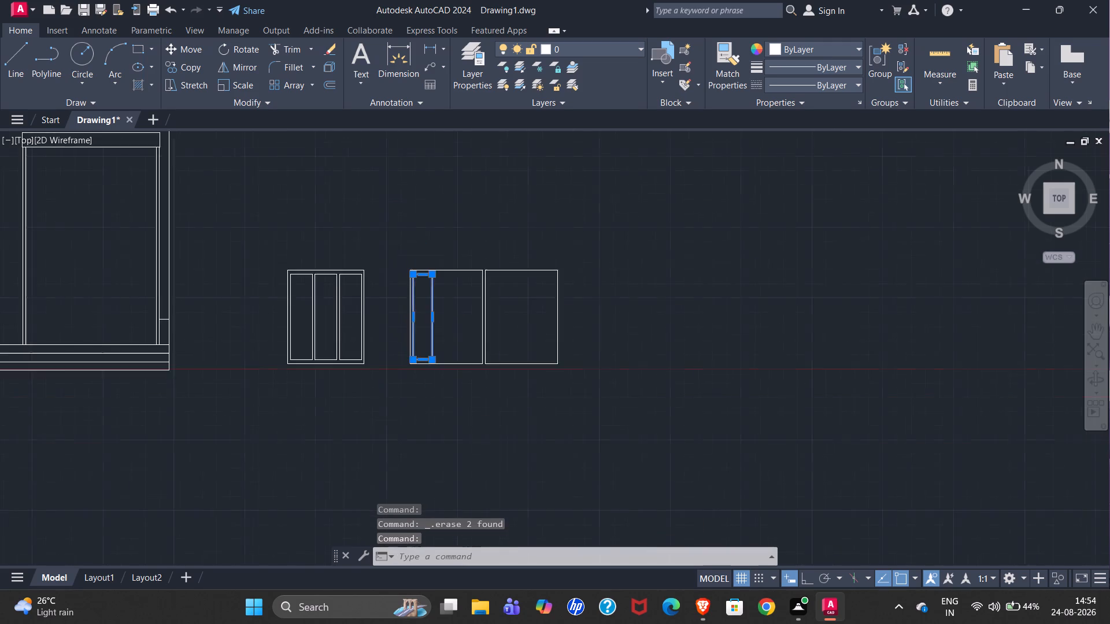
pyautogui.scroll(-1, 449, 321)
pyautogui.scroll(-2, 498, 318)
pyautogui.scroll(3, 127, 310)
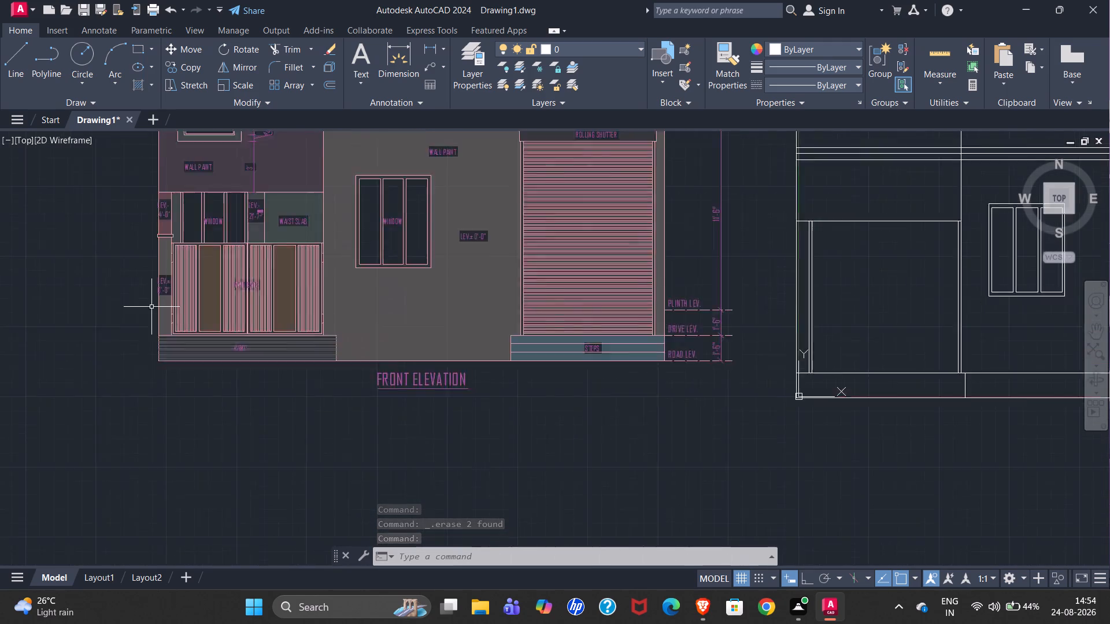
pyautogui.scroll(1, 151, 307)
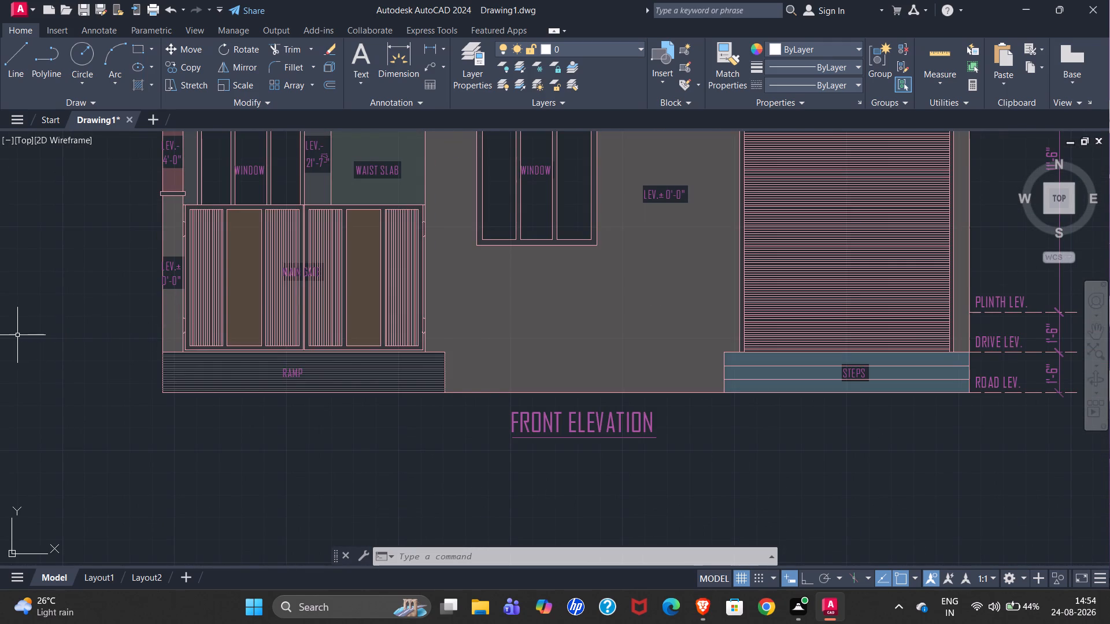
pyautogui.scroll(-2, 0, 320)
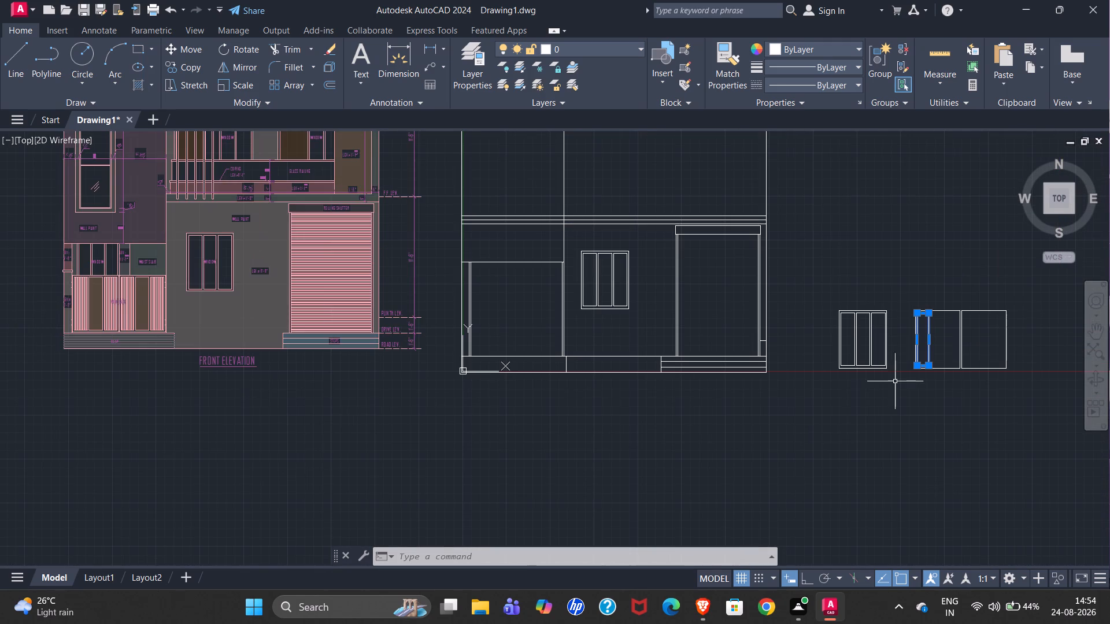
pyautogui.scroll(-1, 146, 435)
pyautogui.scroll(4, 639, 385)
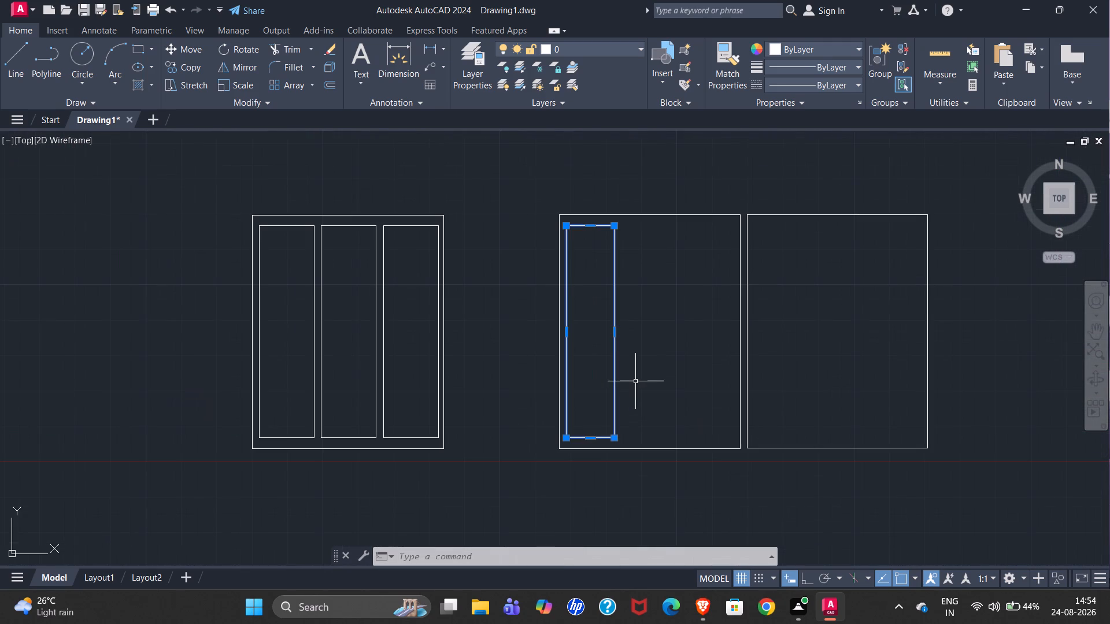
pyautogui.write('CO')
pyautogui.press('Return')
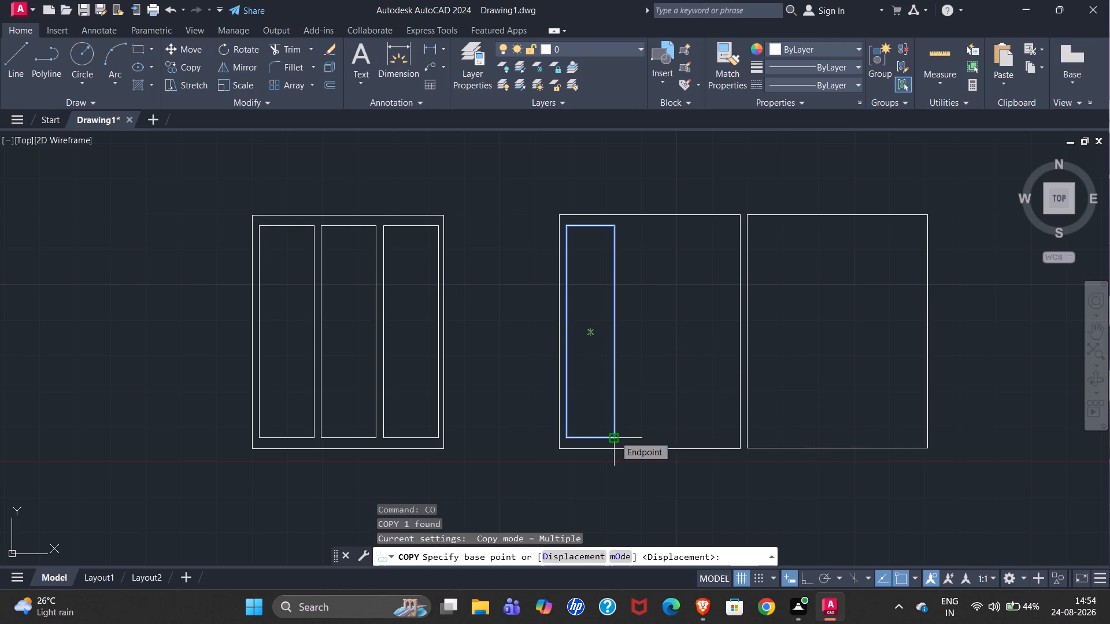
pyautogui.click(568, 441)
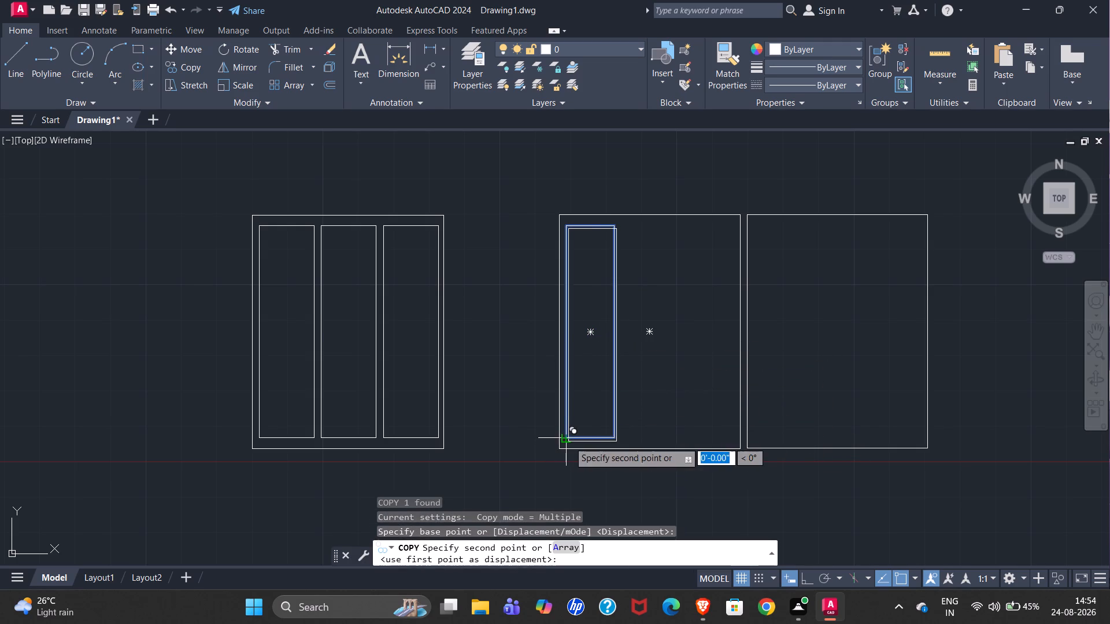
pyautogui.click(624, 436)
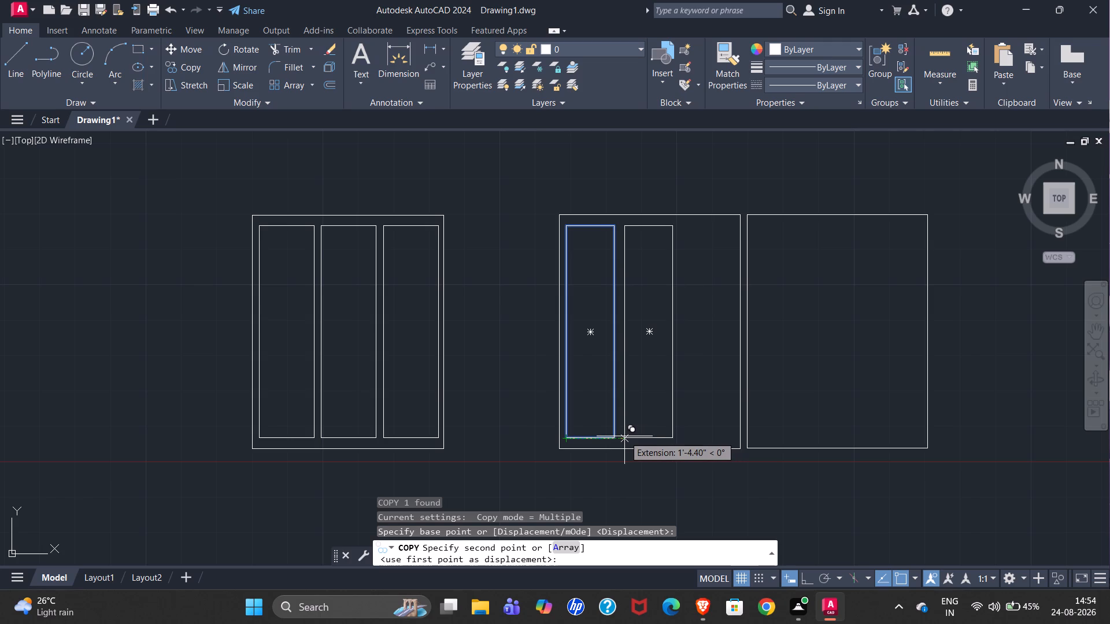
pyautogui.click(683, 436)
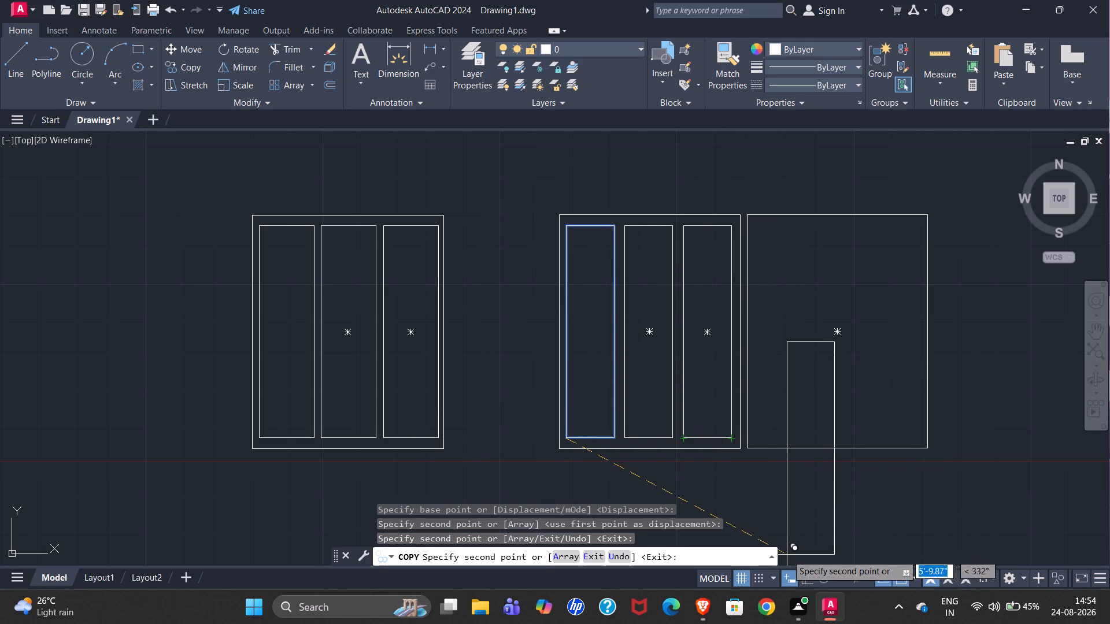
# Place three more copies of the narrowed panel in the adjacent empty gate frame, with Ortho on to keep them level.
pyautogui.click(806, 583)
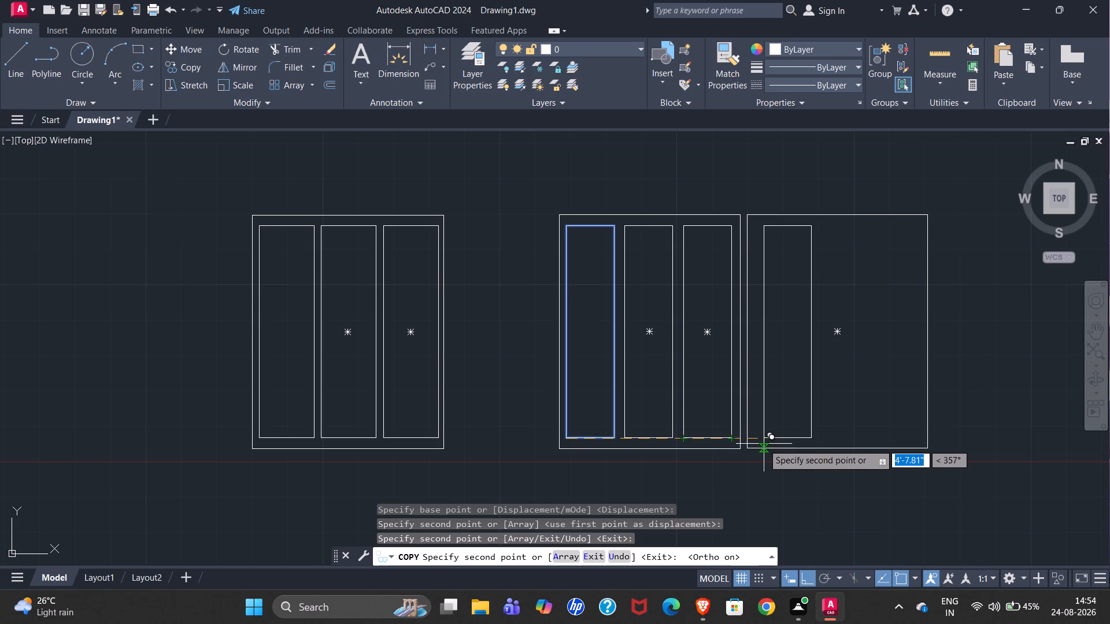
pyautogui.scroll(2, 757, 442)
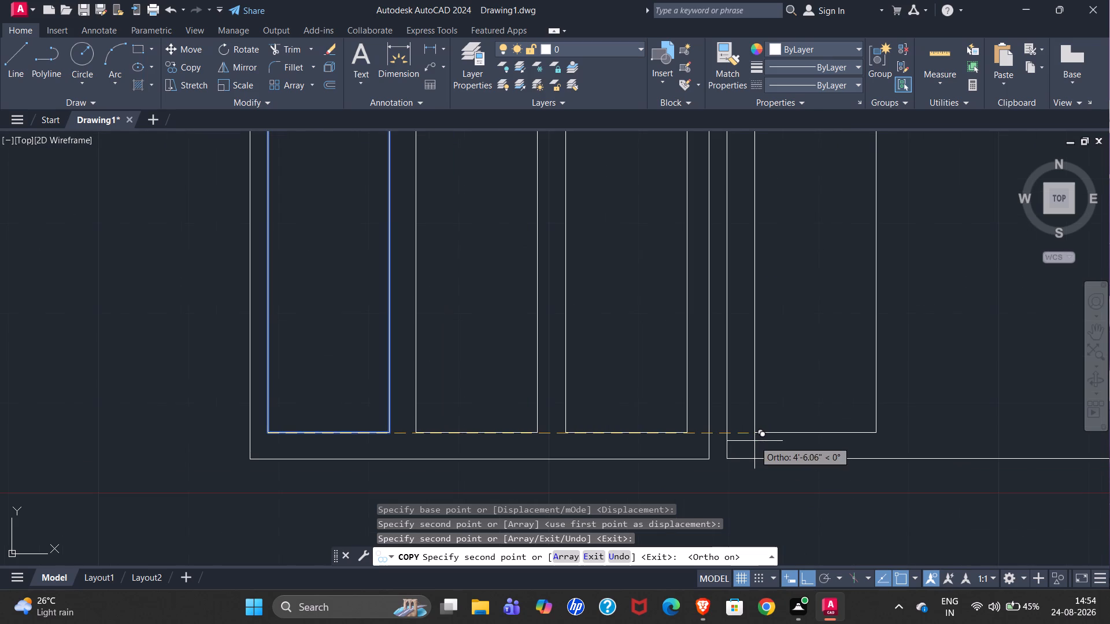
pyautogui.click(744, 431)
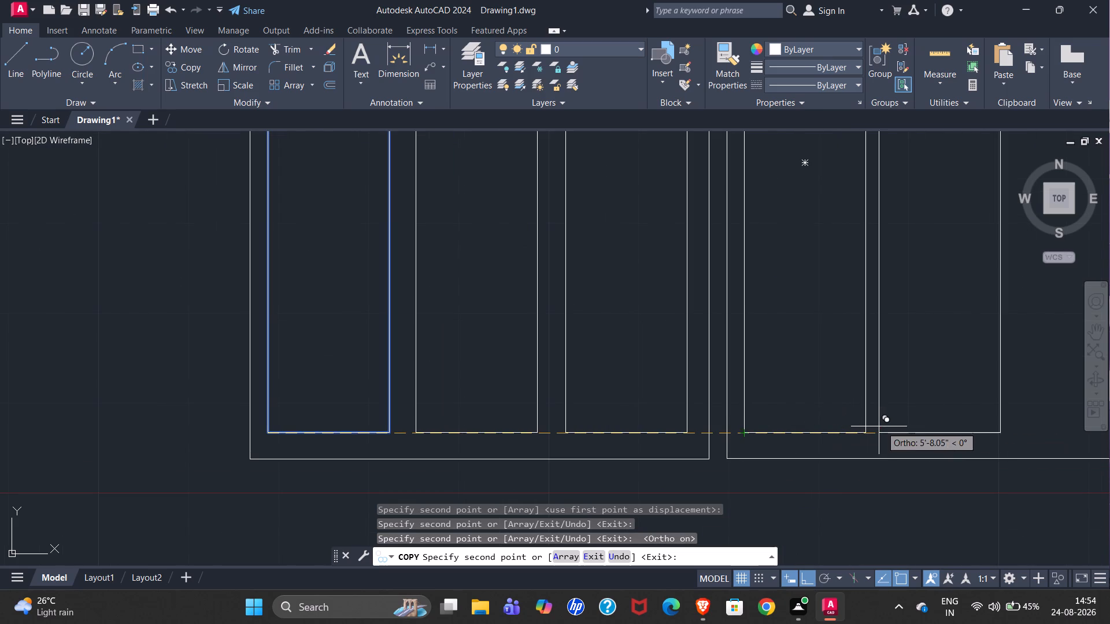
pyautogui.click(886, 427)
pyautogui.scroll(-3, 555, 436)
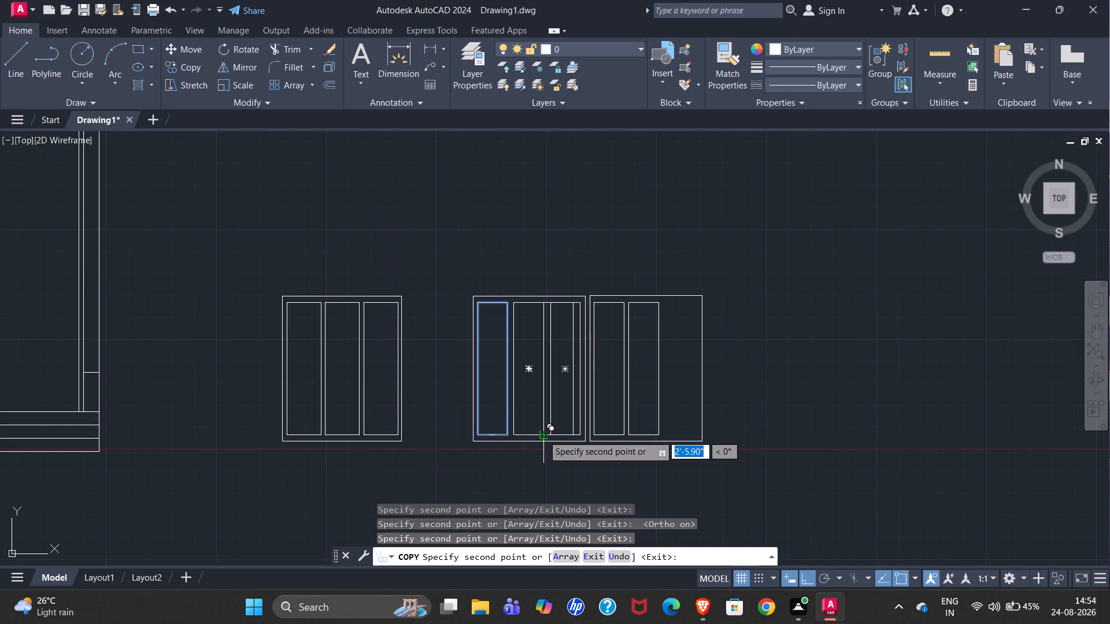
pyautogui.scroll(3, 668, 429)
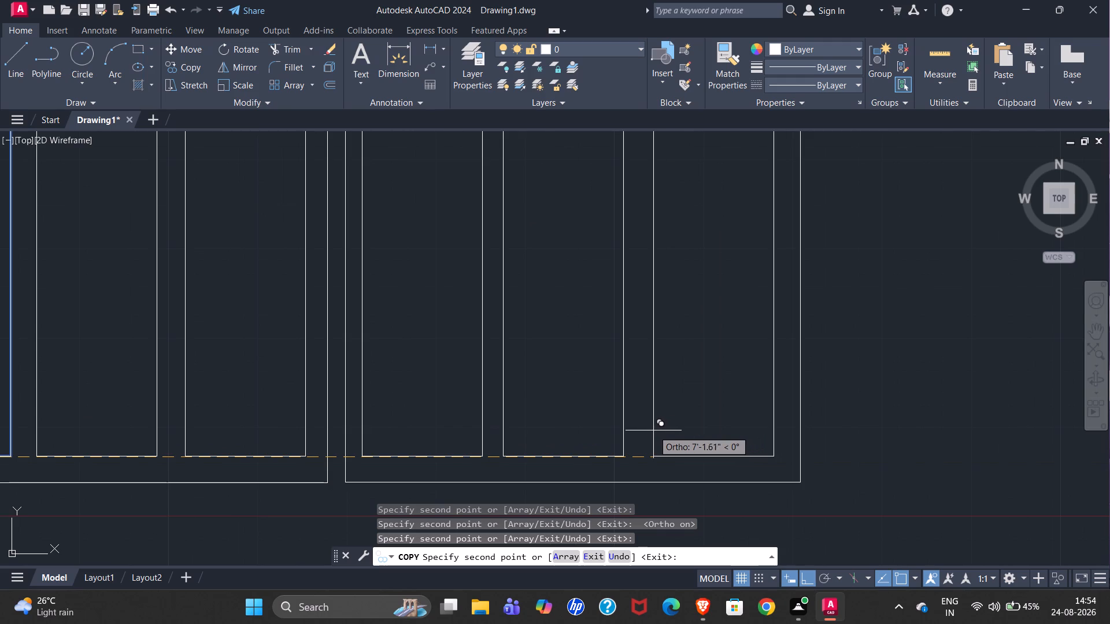
pyautogui.click(647, 432)
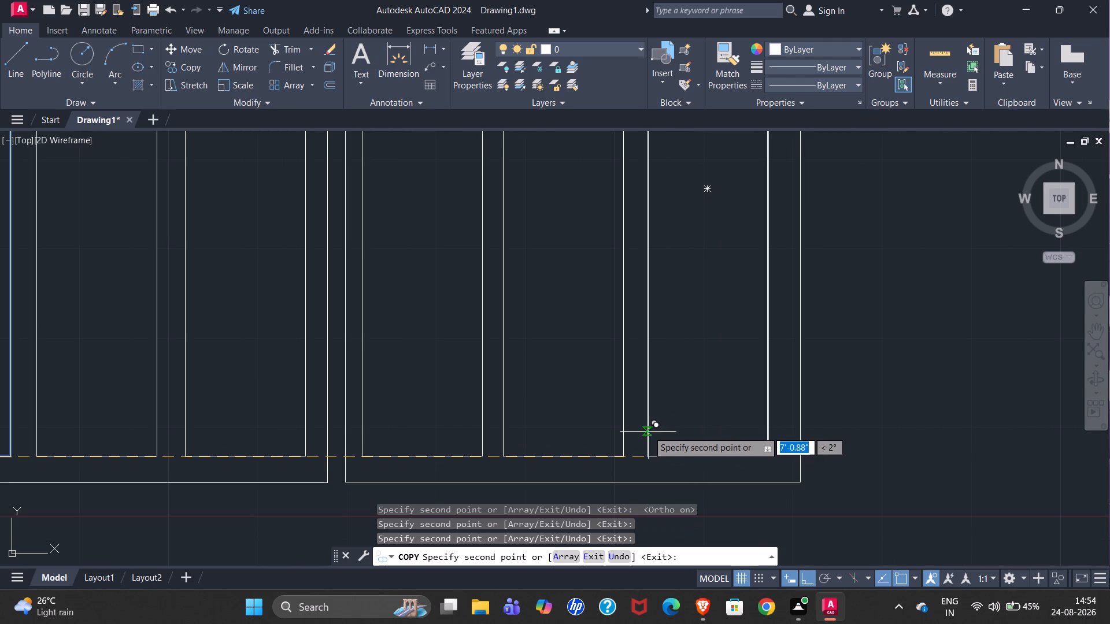
pyautogui.scroll(-3, 648, 431)
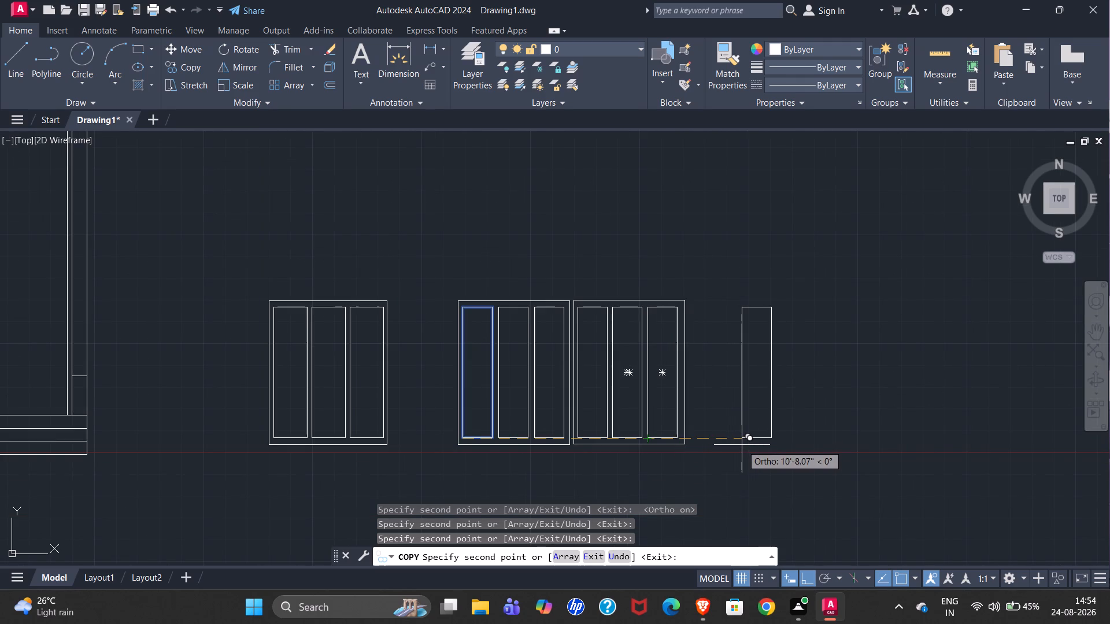
pyautogui.press('Escape')
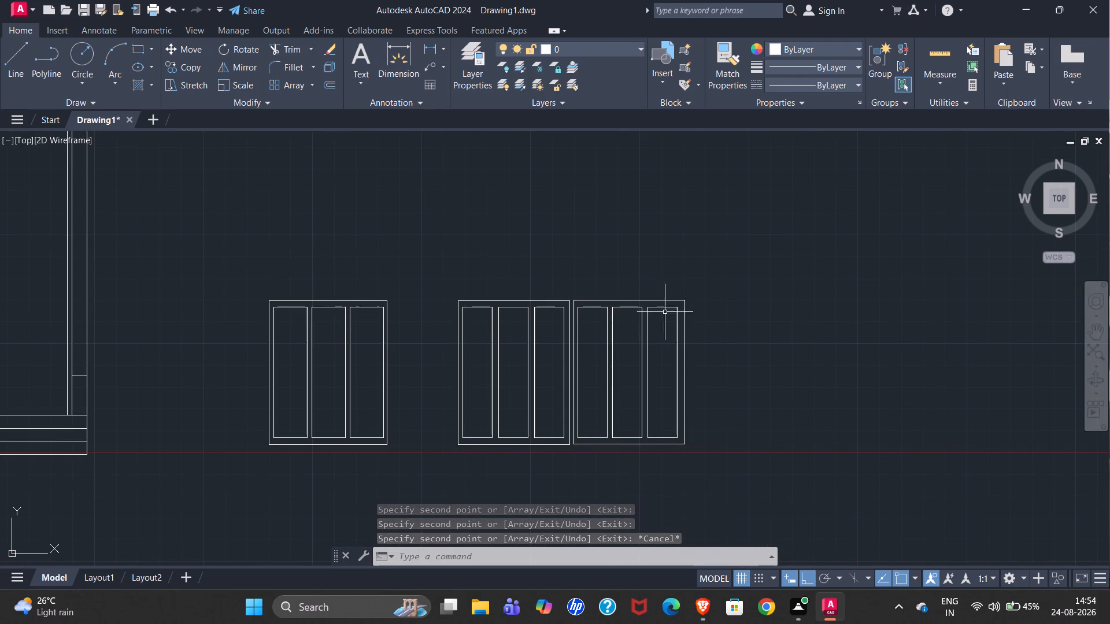
# Move both completed gate leaves, Ortho off, by their lower-left corner to the gate opening's lower-left inner corner on top of the ramp.
pyautogui.scroll(-1, 780, 258)
pyautogui.click(561, 273)
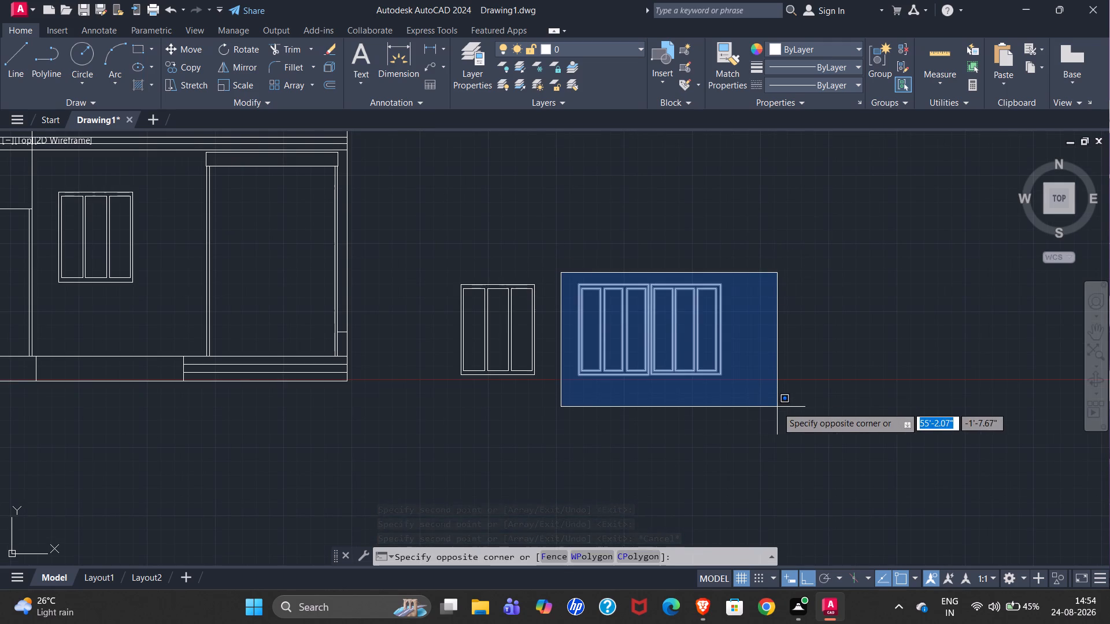
pyautogui.click(776, 407)
pyautogui.press('m')
pyautogui.press('Return')
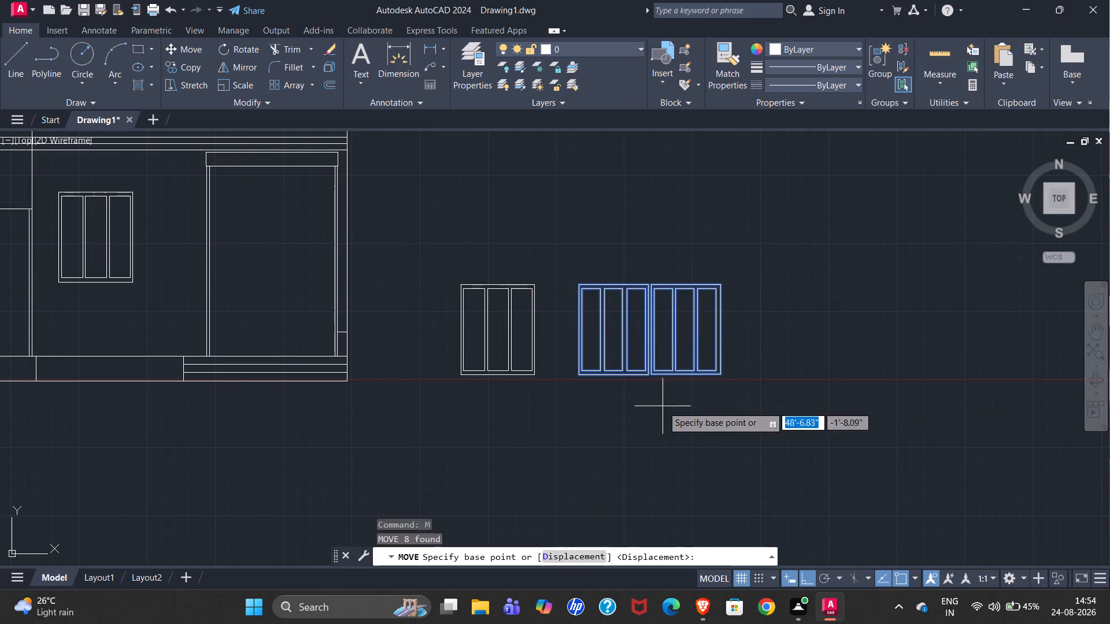
pyautogui.scroll(2, 589, 395)
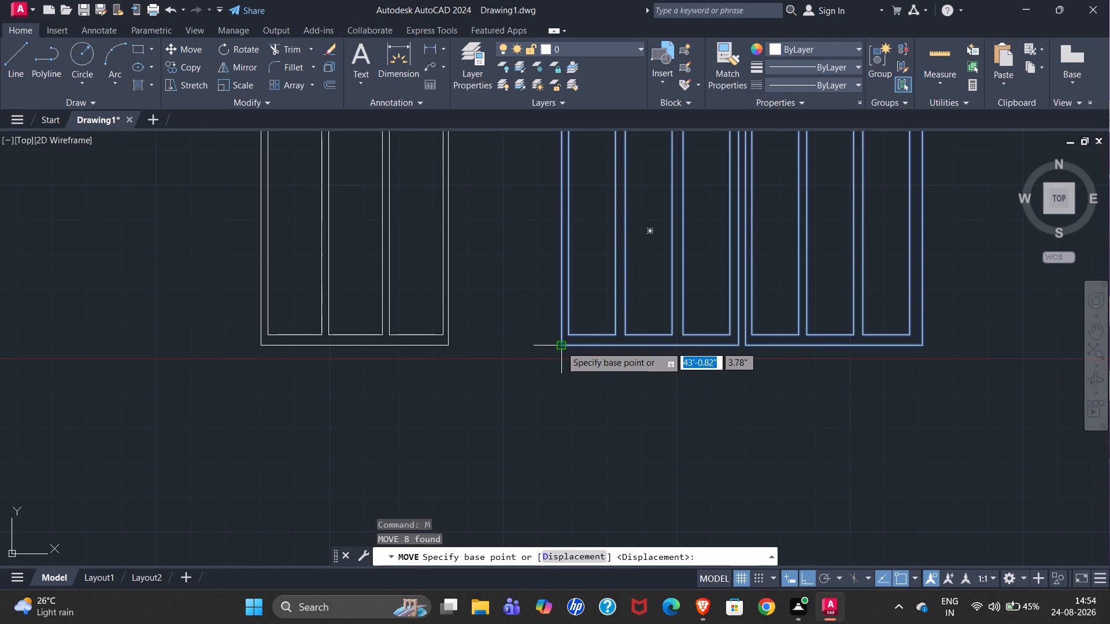
pyautogui.click(561, 346)
pyautogui.scroll(-4, 829, 359)
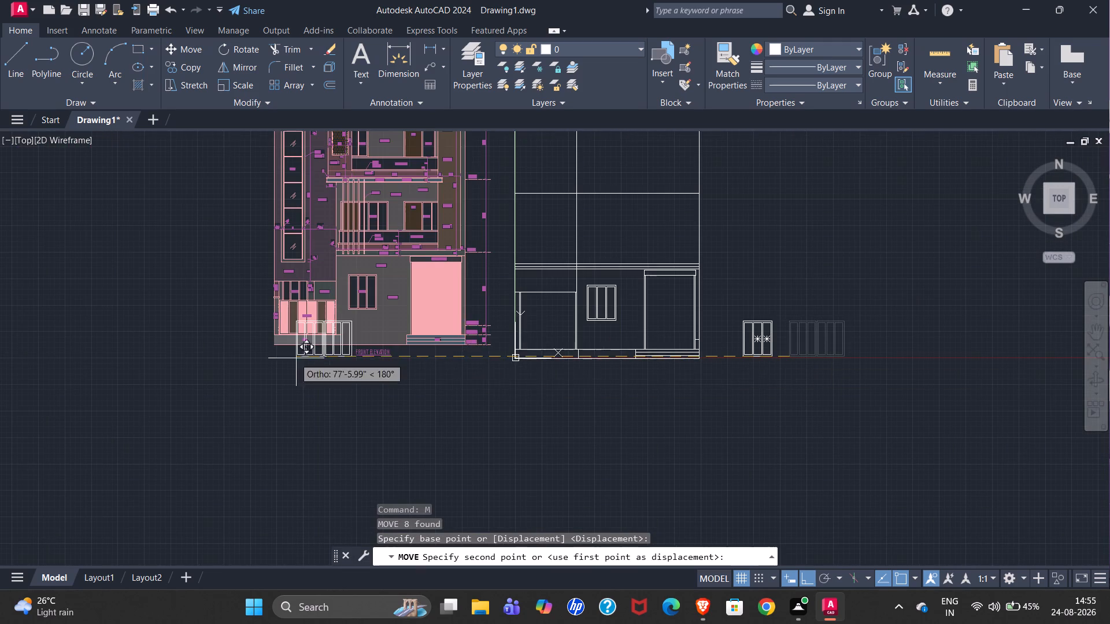
pyautogui.scroll(6, 499, 327)
pyautogui.scroll(-5, 508, 331)
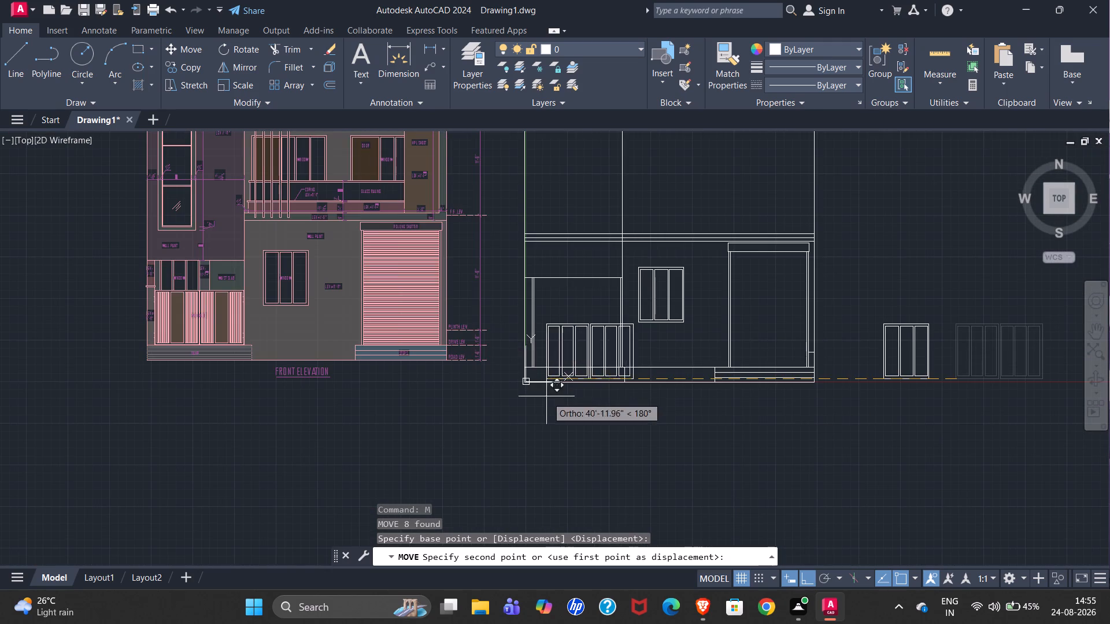
pyautogui.click(810, 580)
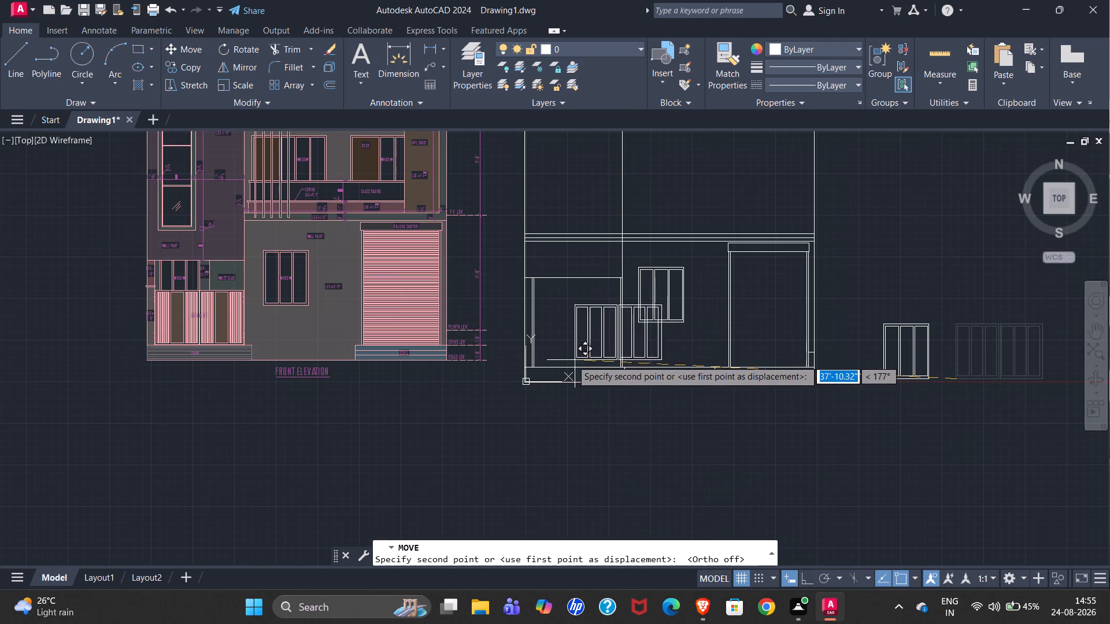
pyautogui.scroll(4, 535, 356)
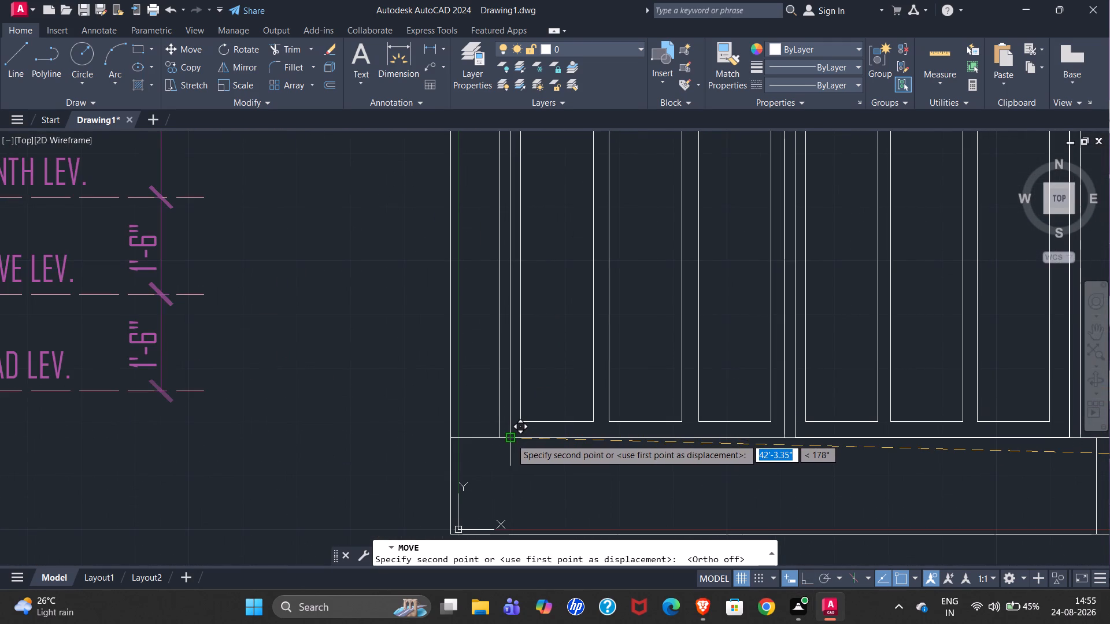
pyautogui.click(511, 439)
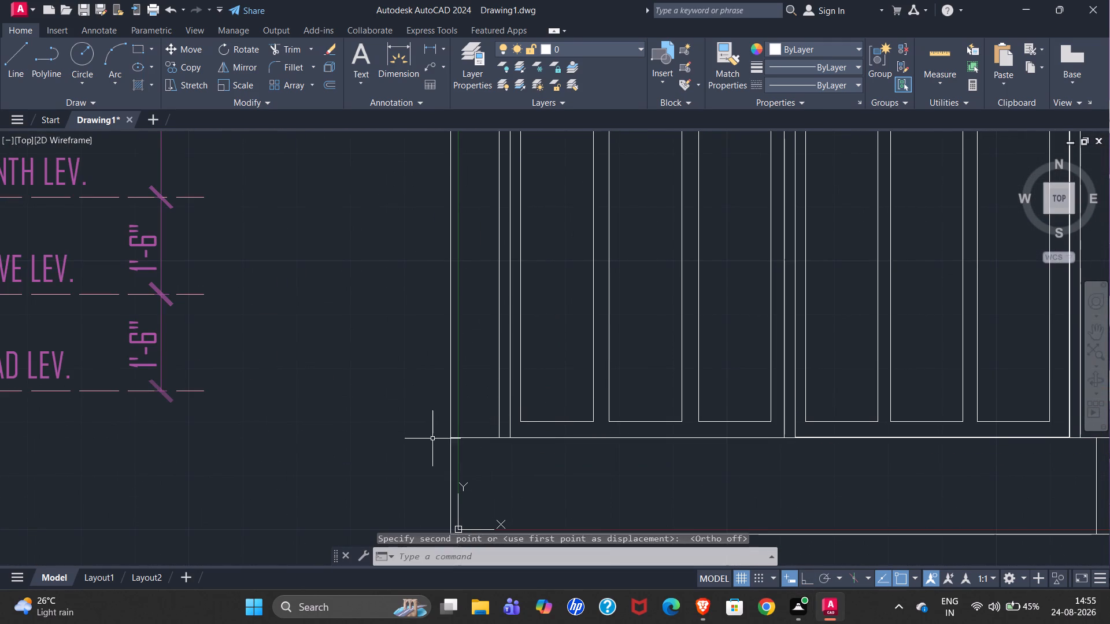
# Examine how the placed gate leaves fit the opening, especially the second leaf's lower corner against the side post and ramp line.
pyautogui.scroll(-2, 423, 445)
pyautogui.scroll(2, 690, 431)
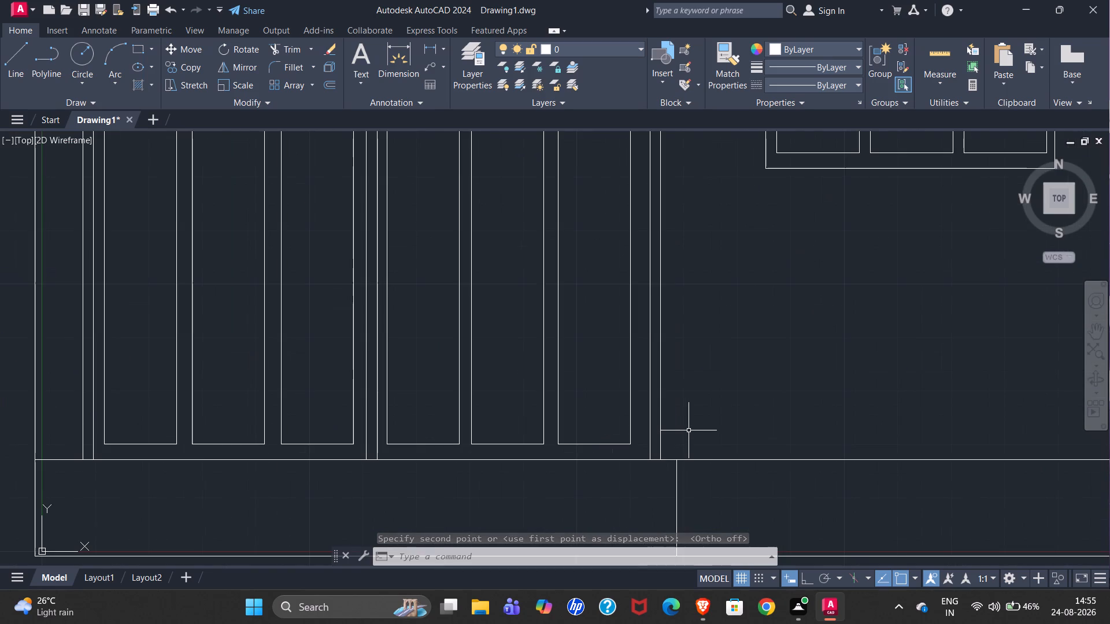
pyautogui.scroll(-2, 604, 455)
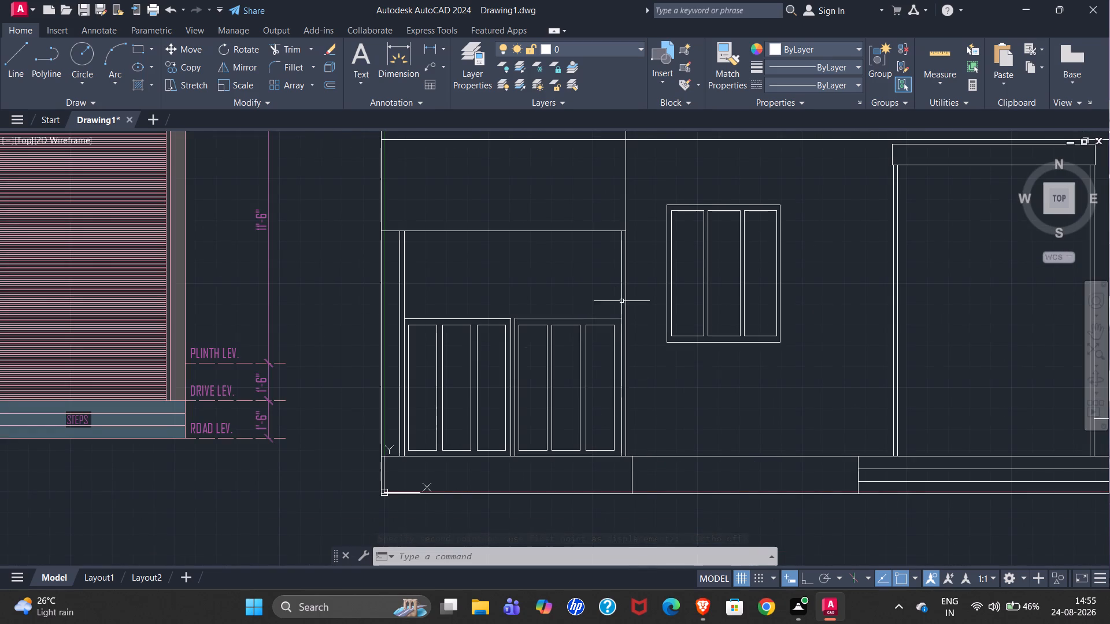
pyautogui.click(621, 288)
pyautogui.scroll(3, 631, 464)
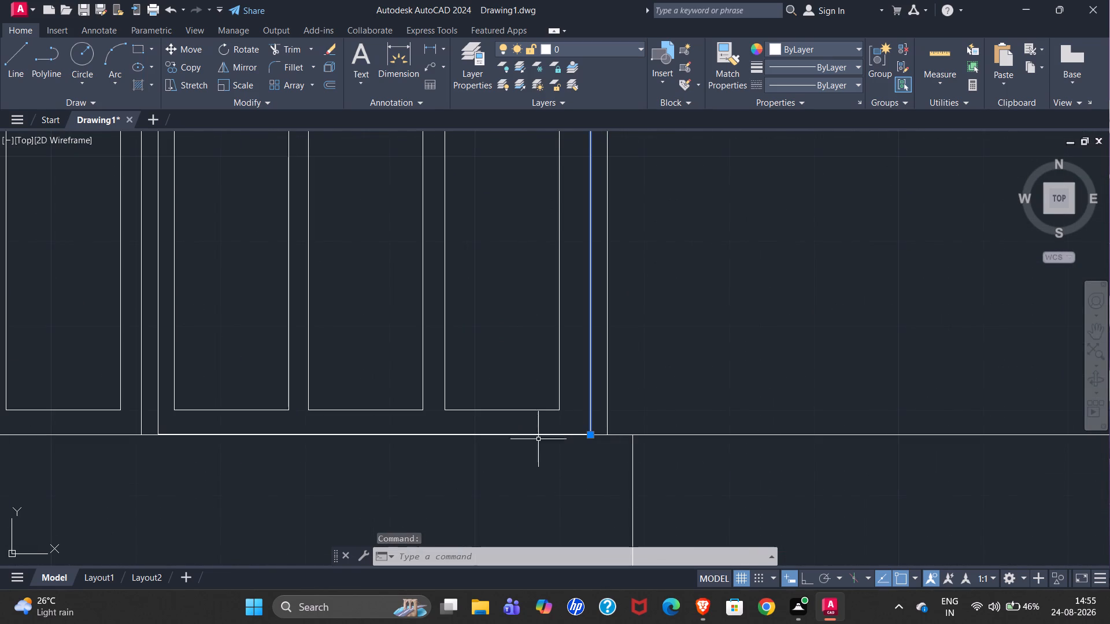
pyautogui.click(159, 420)
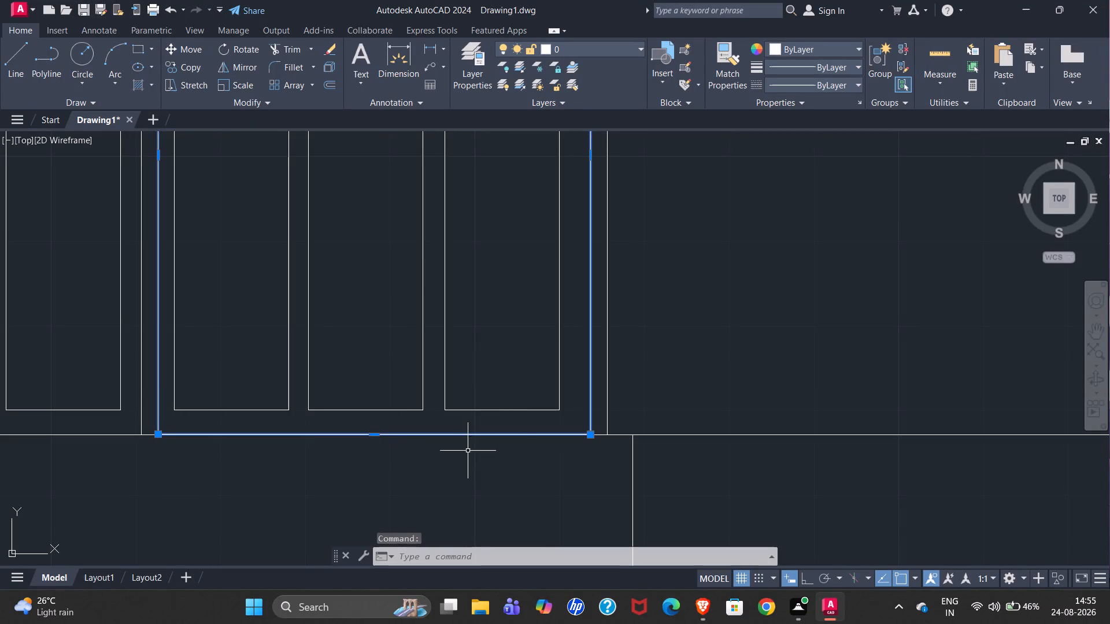
pyautogui.press('Escape')
pyautogui.scroll(8, 587, 434)
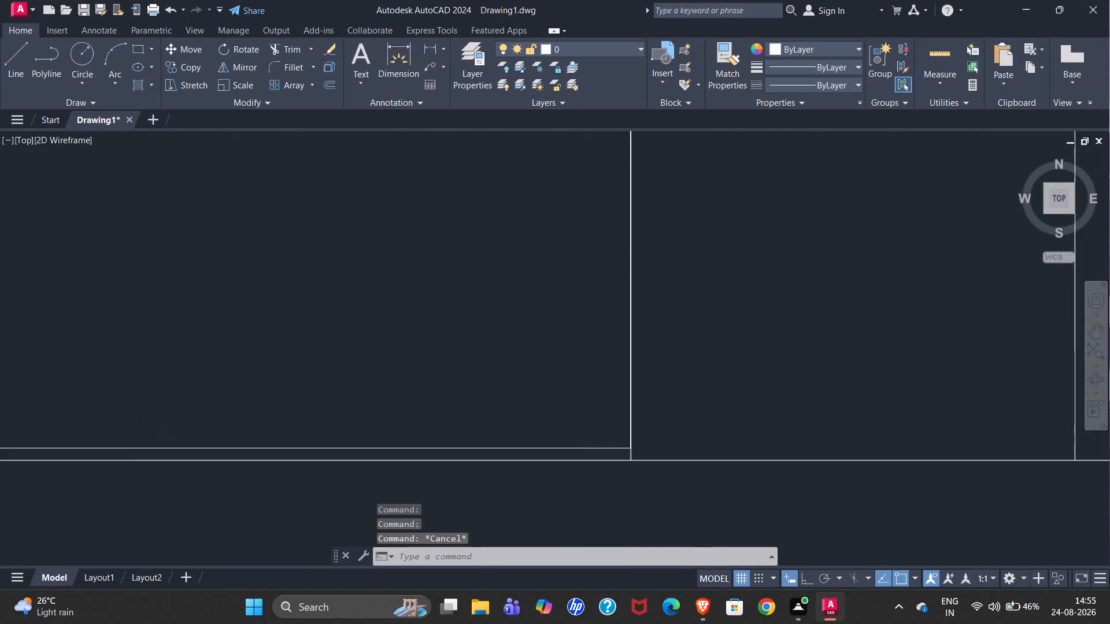
pyautogui.scroll(1, 602, 439)
pyautogui.scroll(3, 663, 482)
pyautogui.scroll(4, 687, 419)
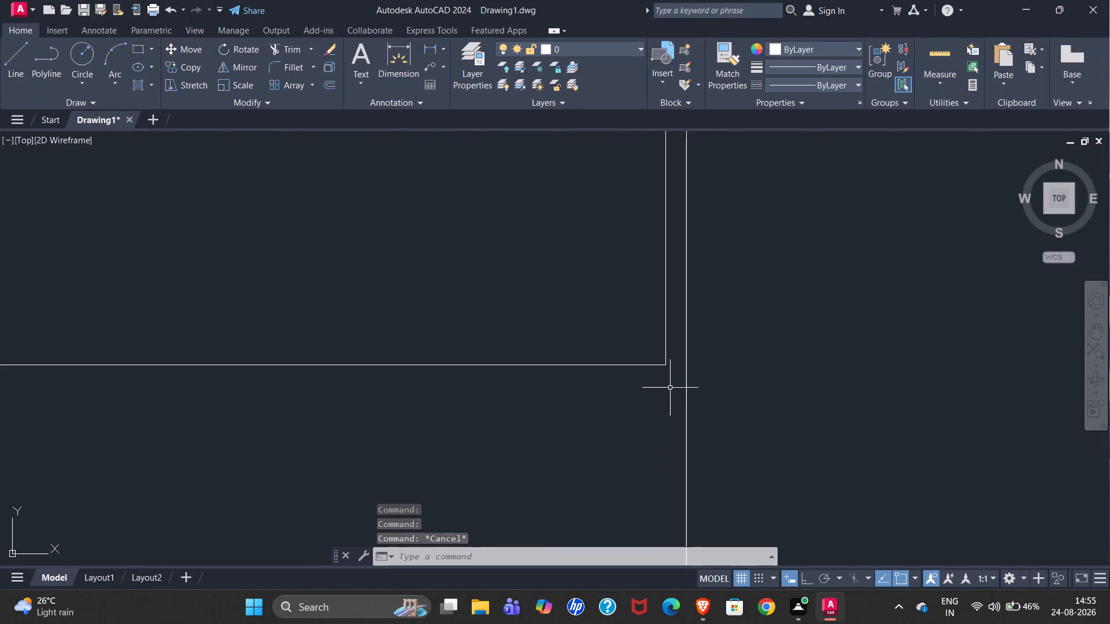
pyautogui.scroll(-13, 646, 384)
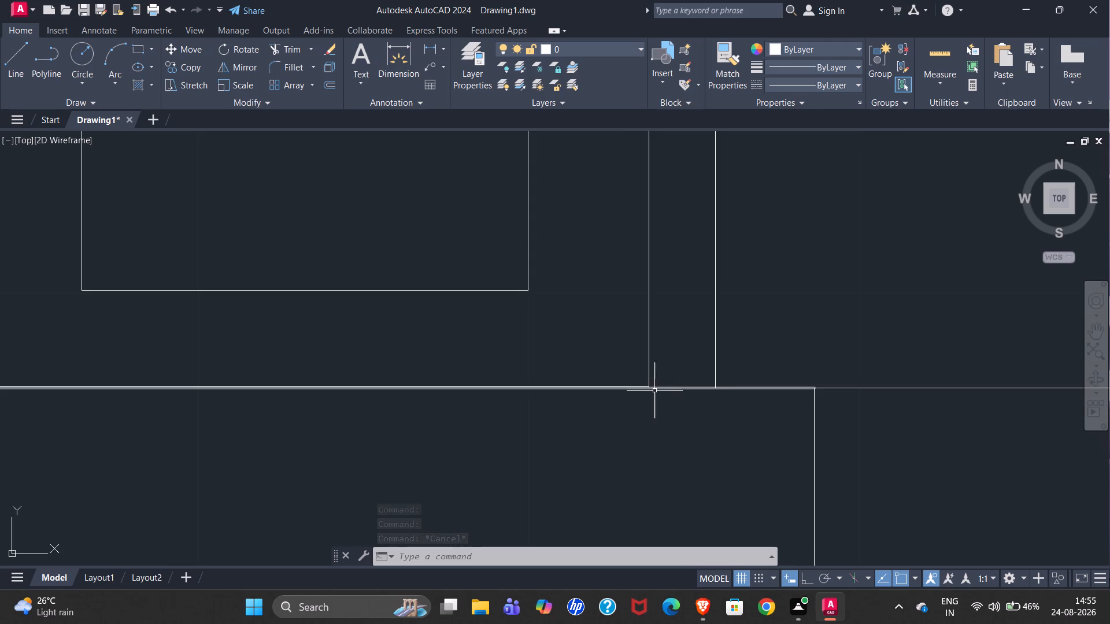
# Move the second gate leaf's outer frame by its lower-right corner onto the lower end of the adjacent opening line at the ramp.
pyautogui.scroll(-4, 634, 396)
pyautogui.scroll(4, 339, 389)
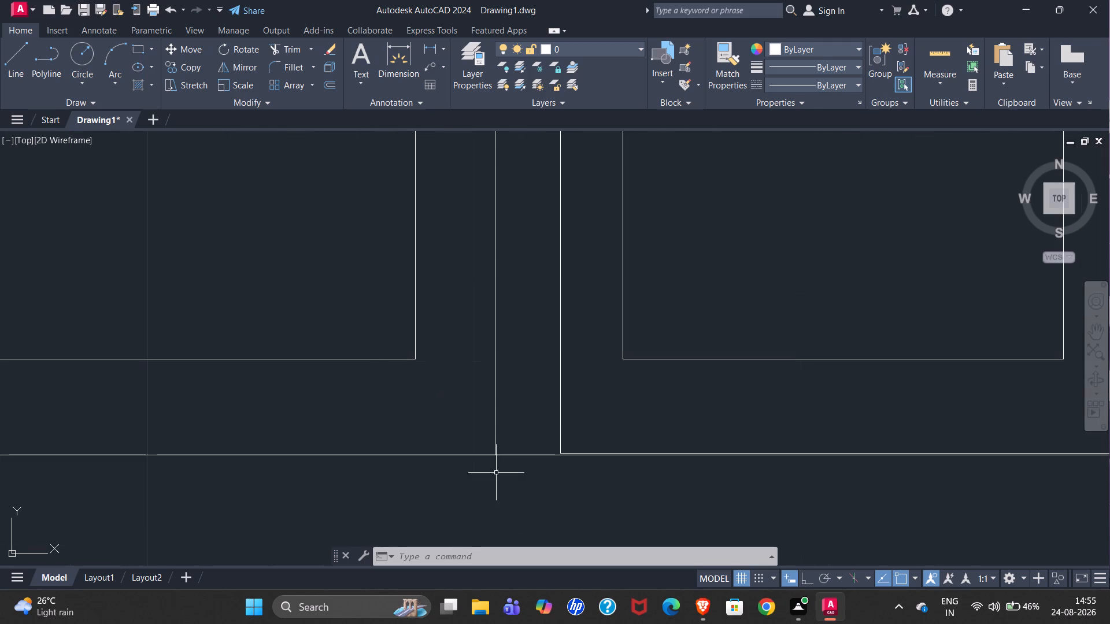
pyautogui.scroll(-2, 249, 440)
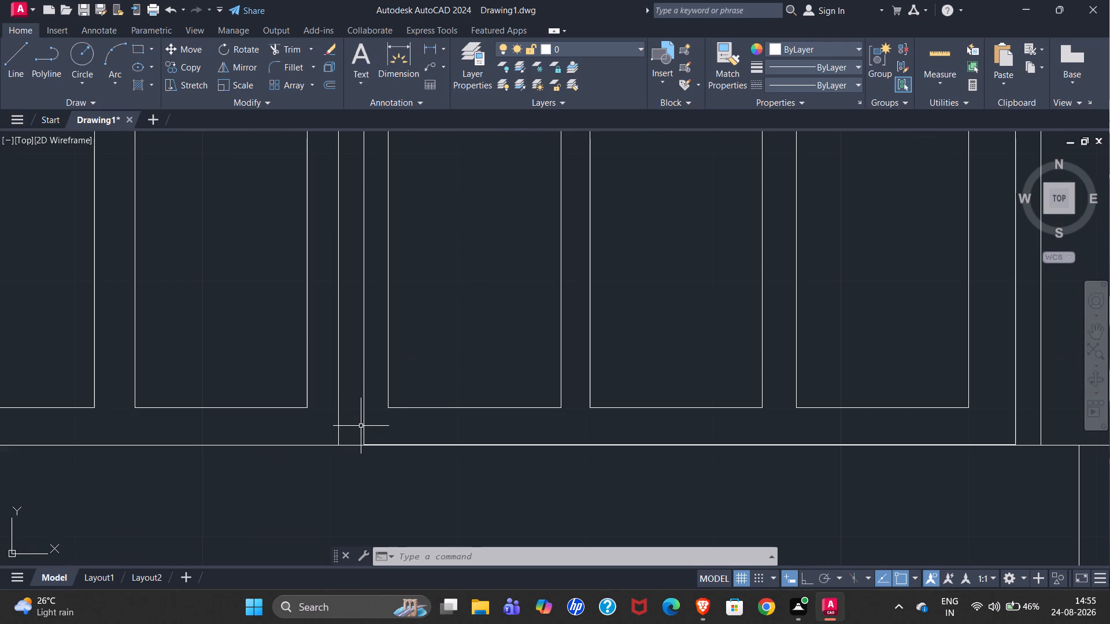
pyautogui.click(362, 425)
pyautogui.scroll(-3, 210, 414)
pyautogui.scroll(6, 376, 429)
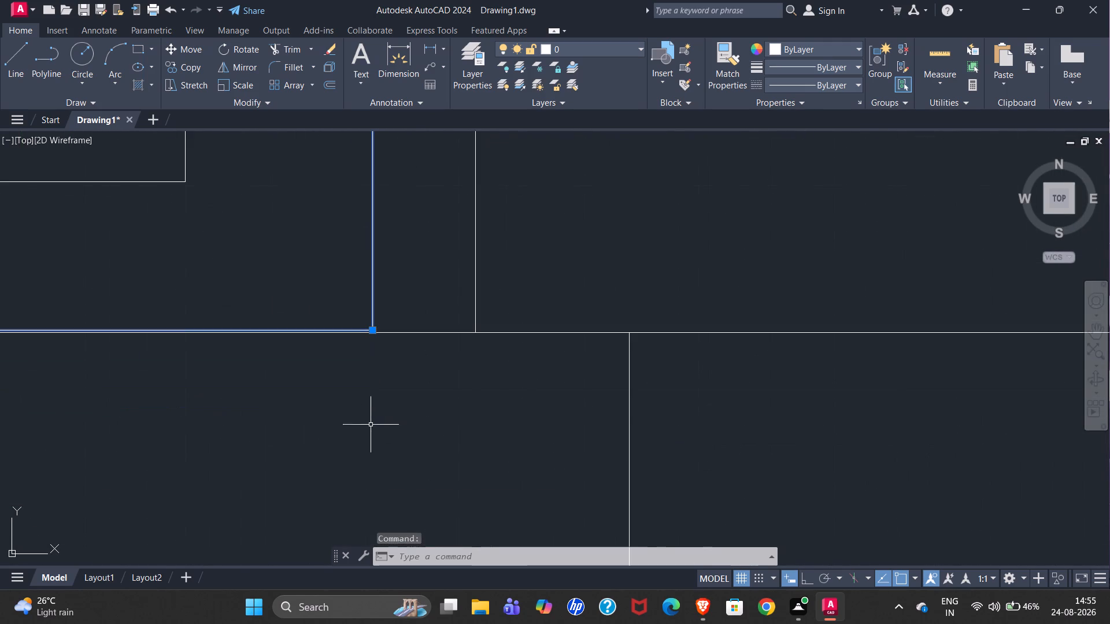
pyautogui.scroll(6, 371, 335)
pyautogui.scroll(2, 351, 250)
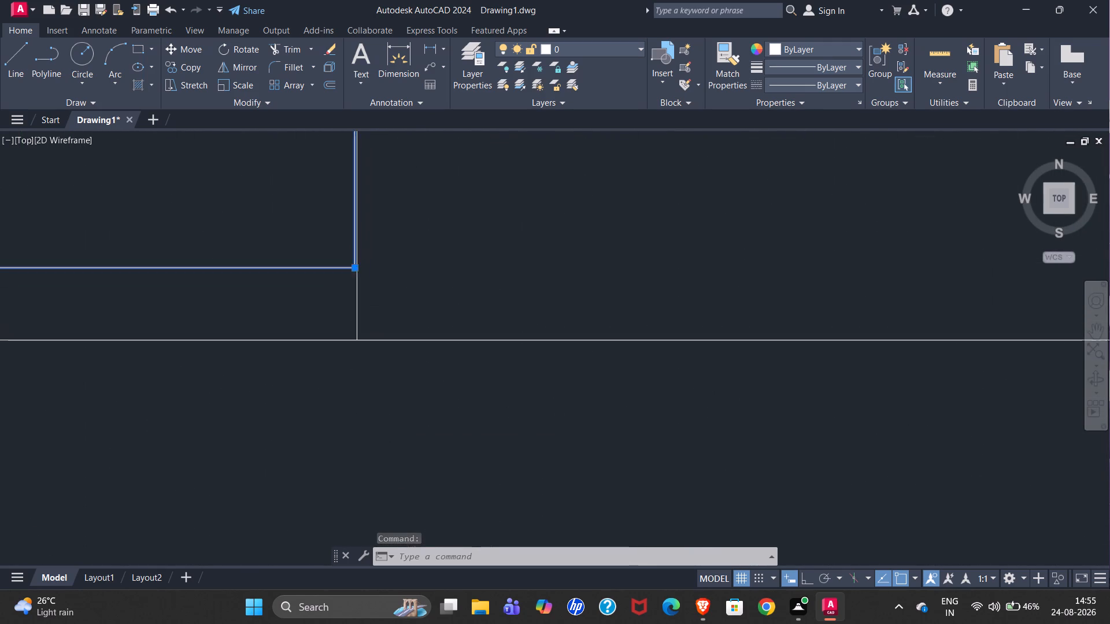
pyautogui.scroll(3, 351, 250)
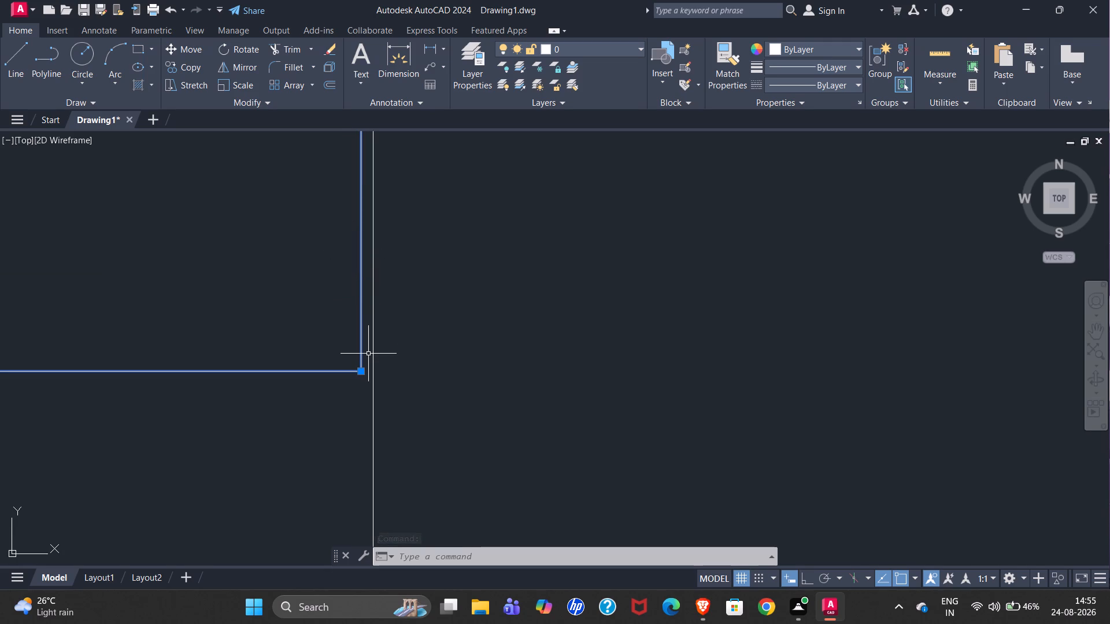
pyautogui.press('m')
pyautogui.press('Return')
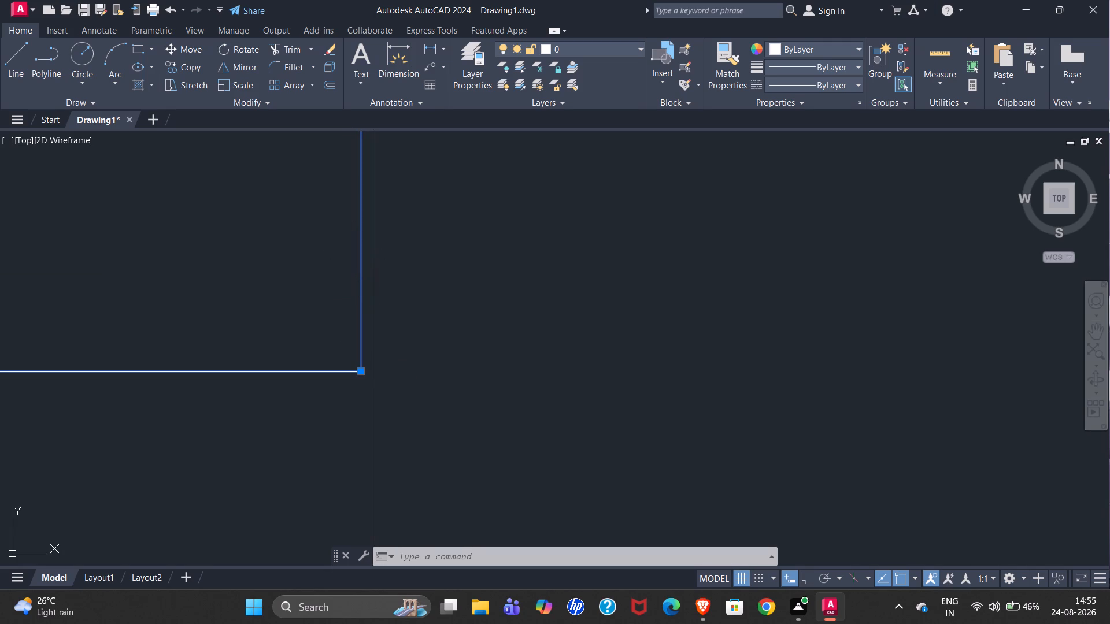
pyautogui.click(360, 369)
pyautogui.scroll(-4, 351, 299)
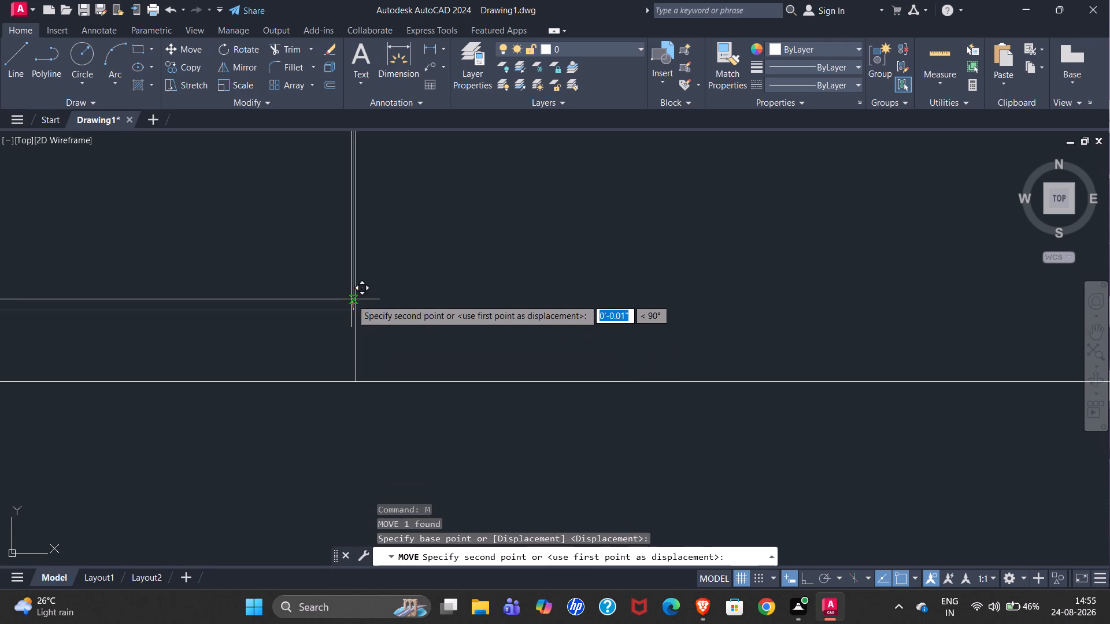
pyautogui.click(356, 380)
# Compare the fitted gate leaves with the main gate in the reference elevation.
pyautogui.scroll(-11, 545, 309)
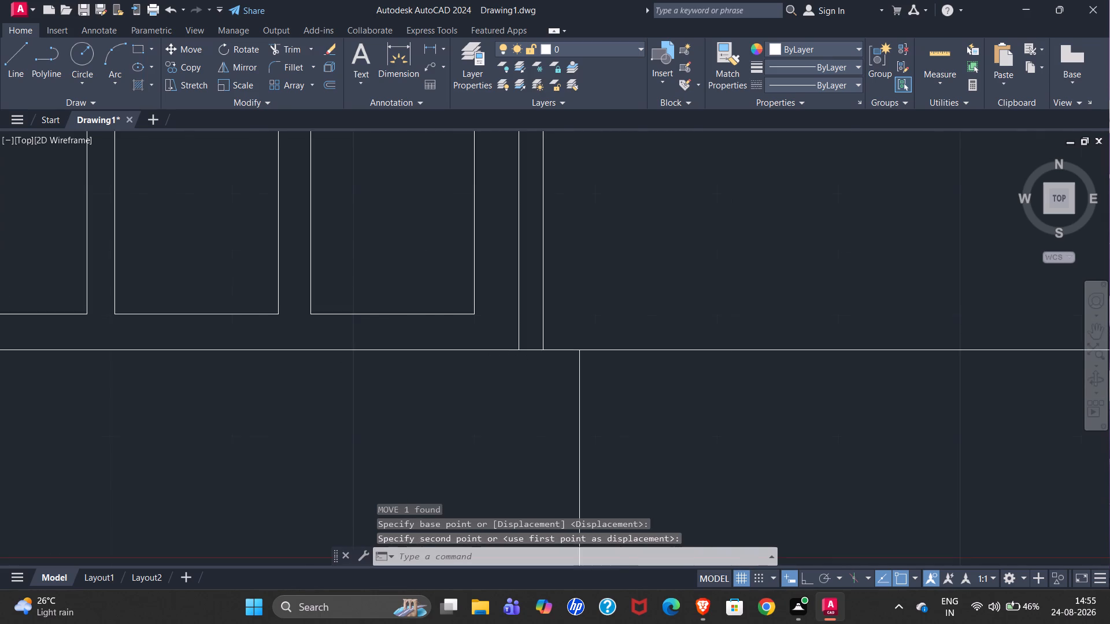
pyautogui.scroll(-3, 507, 357)
pyautogui.scroll(2, 424, 240)
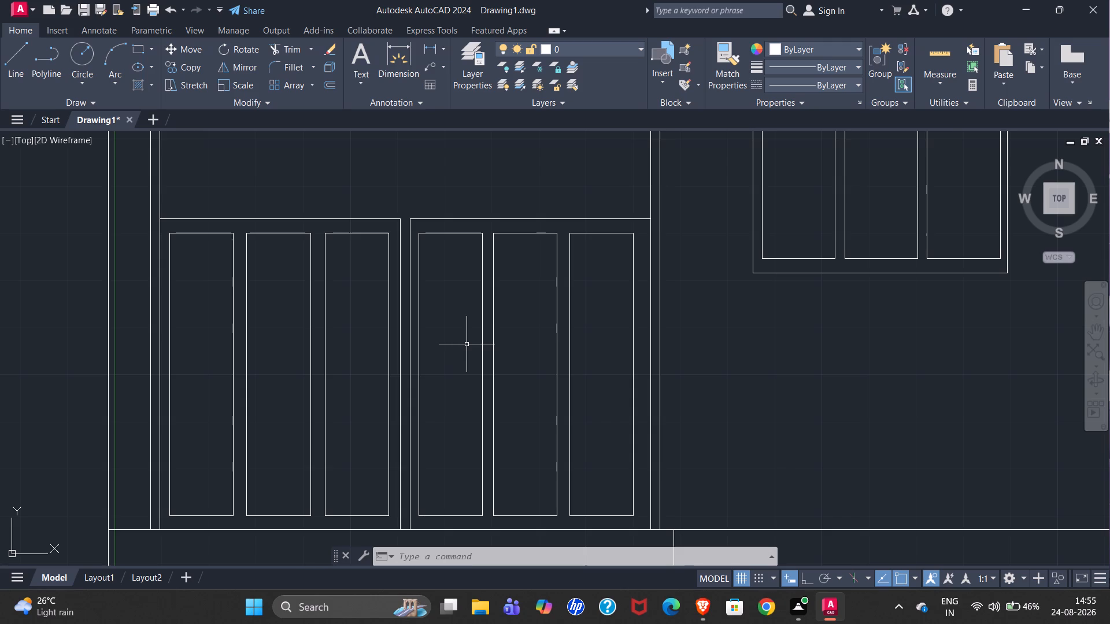
pyautogui.scroll(-2, 472, 348)
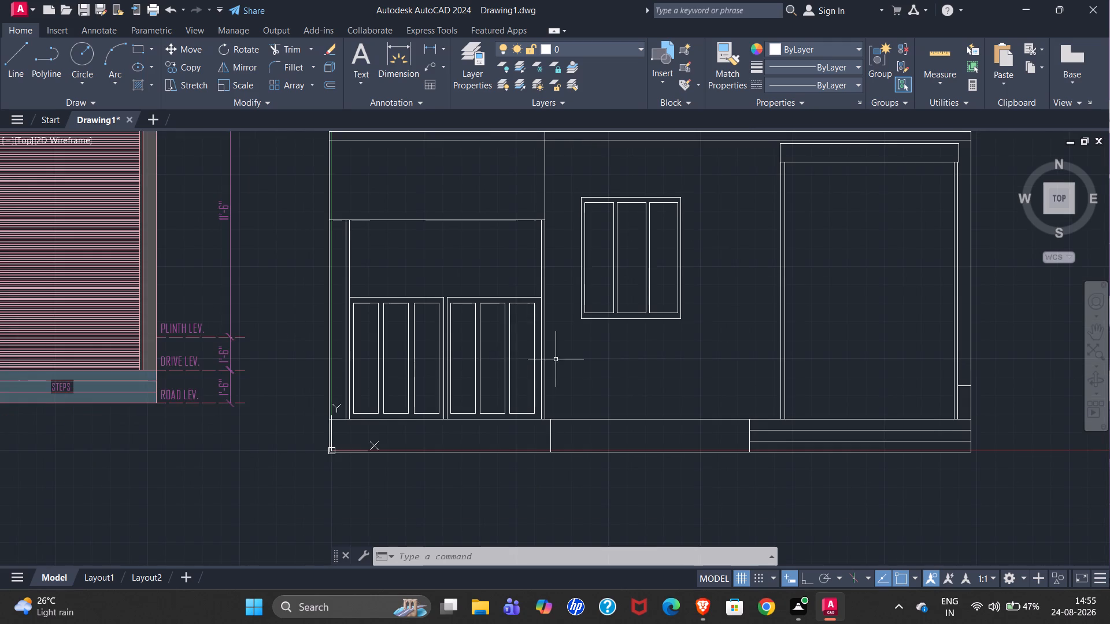
pyautogui.scroll(-2, 644, 374)
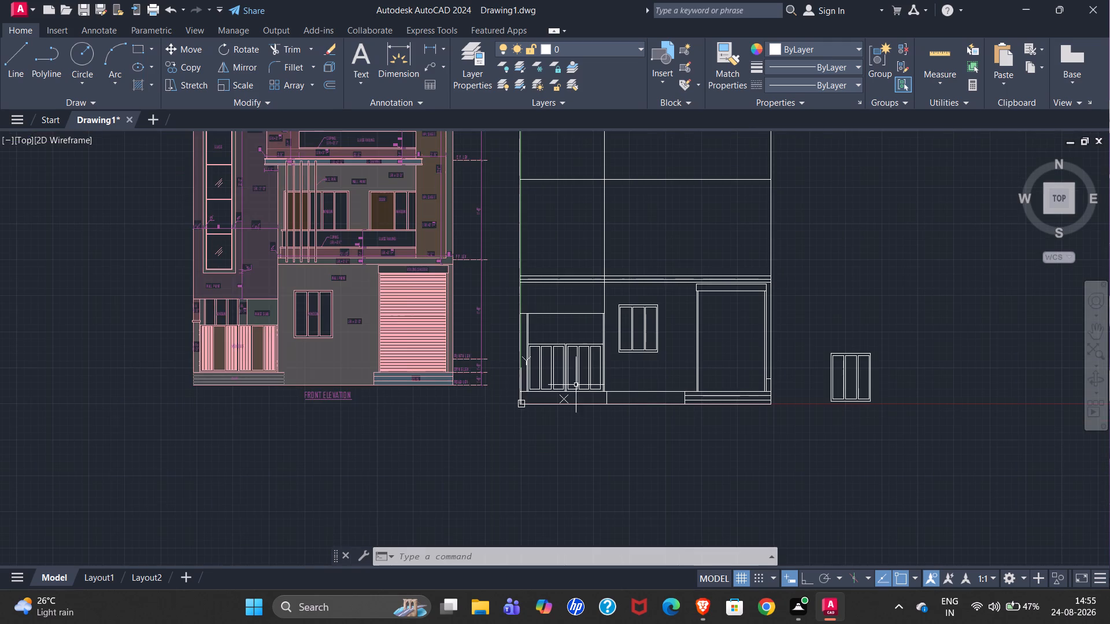
pyautogui.scroll(4, 228, 321)
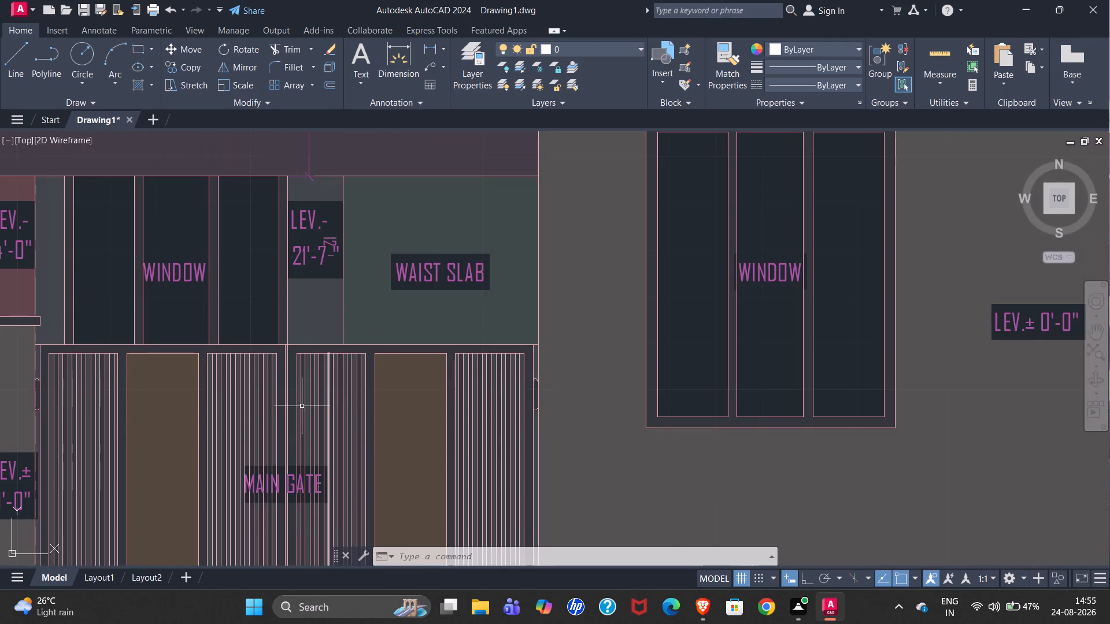
pyautogui.scroll(-3, 81, 378)
pyautogui.scroll(3, 595, 411)
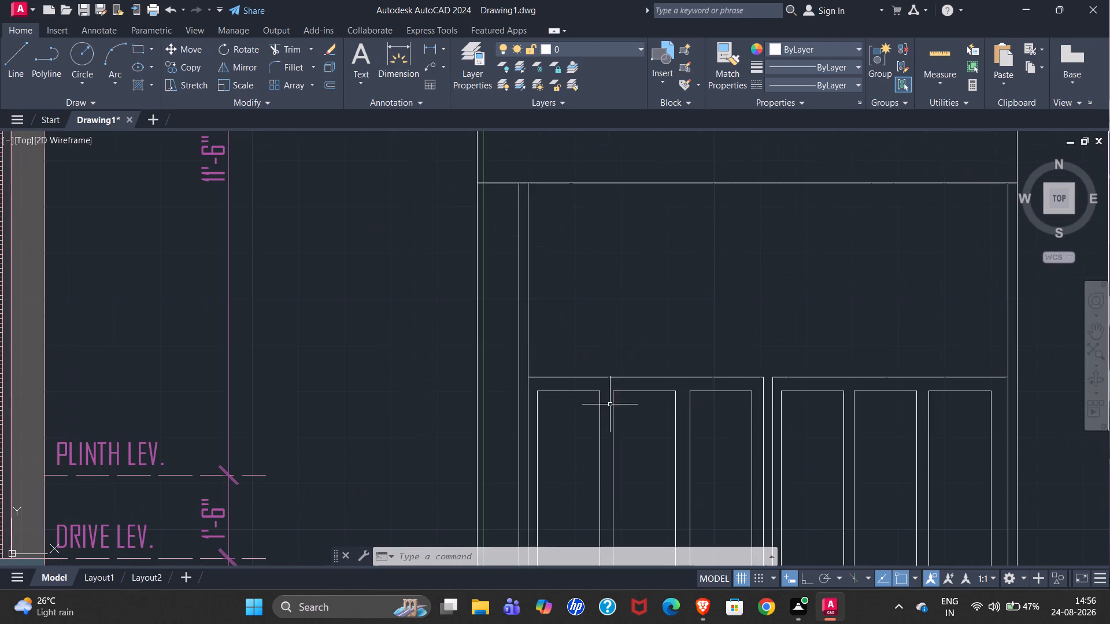
# Draw a line across the gap between the two gate leaves, joining their facing top corners.
pyautogui.click(10, 77)
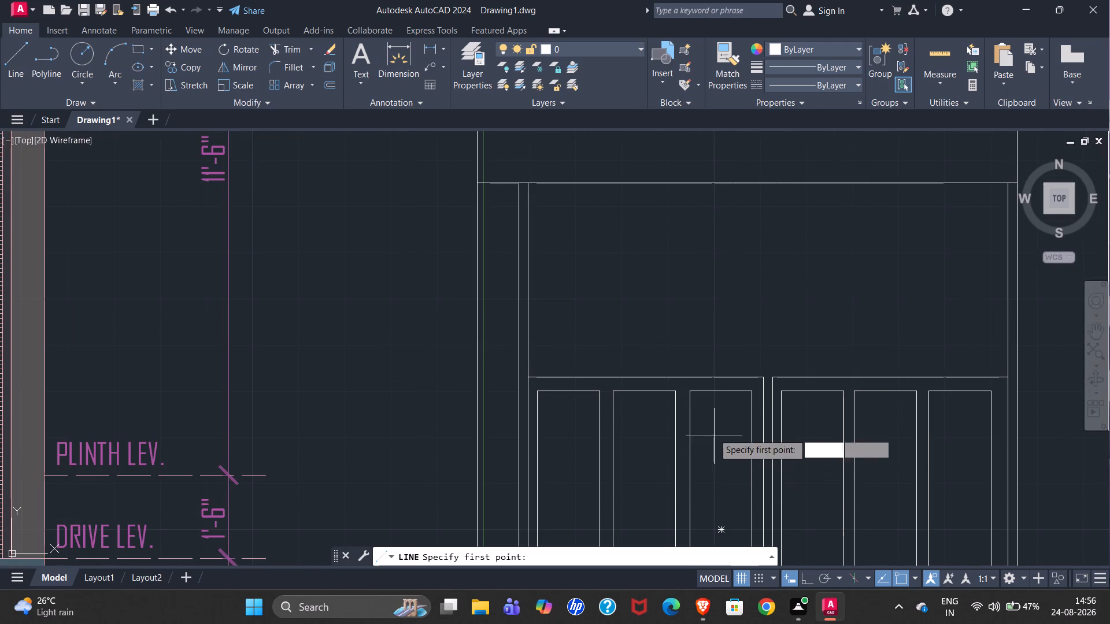
pyautogui.scroll(3, 793, 395)
pyautogui.click(664, 330)
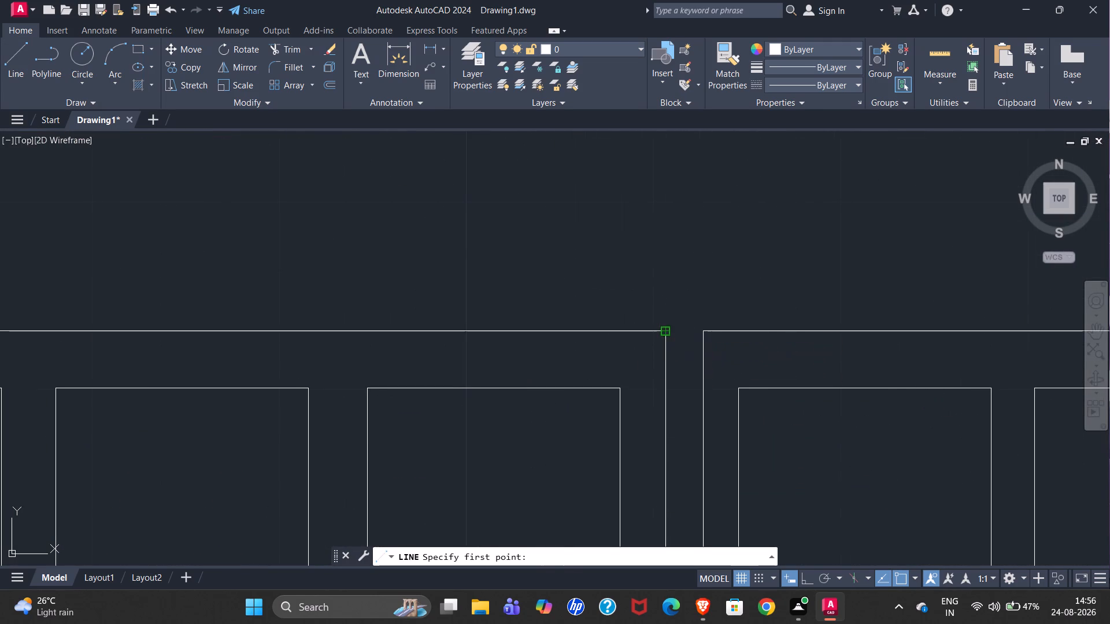
pyautogui.click(704, 332)
pyautogui.scroll(-2, 618, 263)
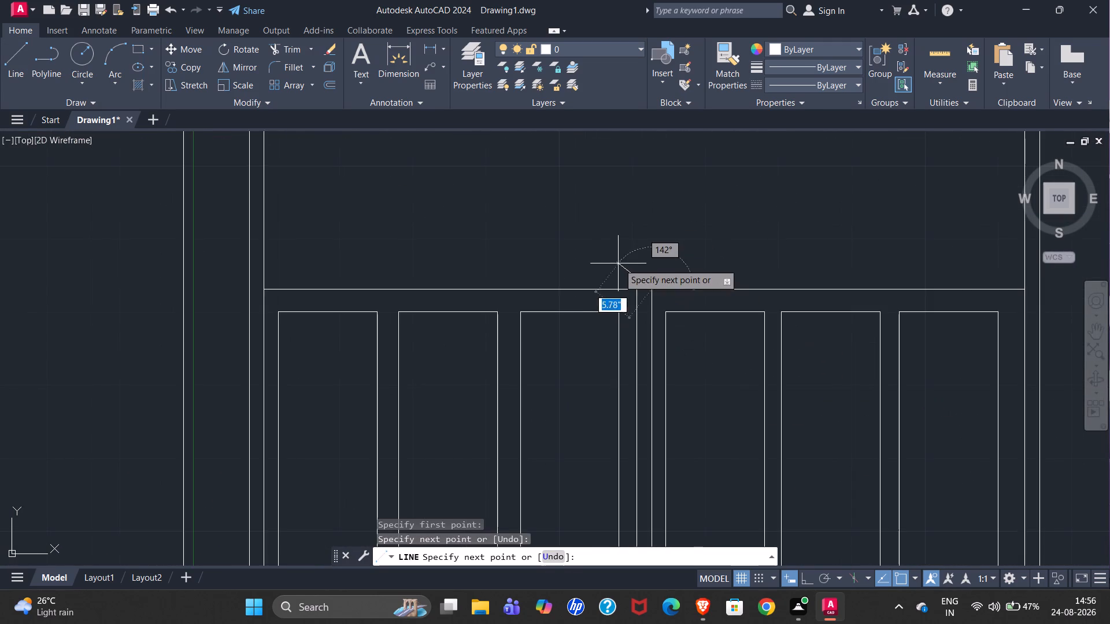
pyautogui.scroll(-3, 619, 263)
pyautogui.scroll(5, 623, 411)
pyautogui.press('Escape')
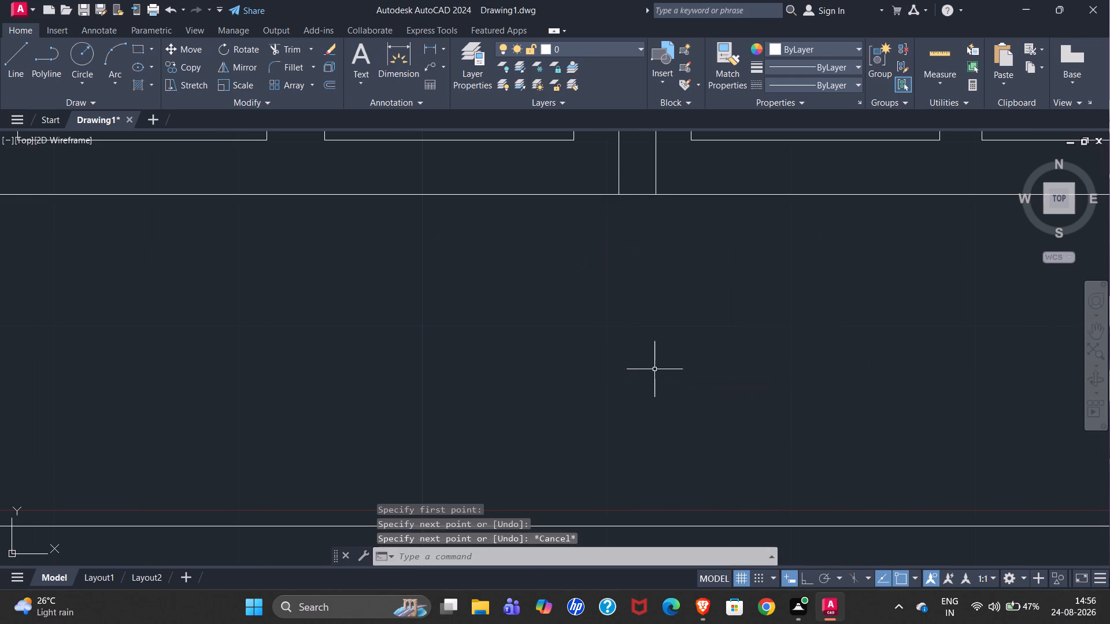
# Draw a 2" line joining the two gate leaves' facing bottom corners along the ramp's top.
pyautogui.click(13, 66)
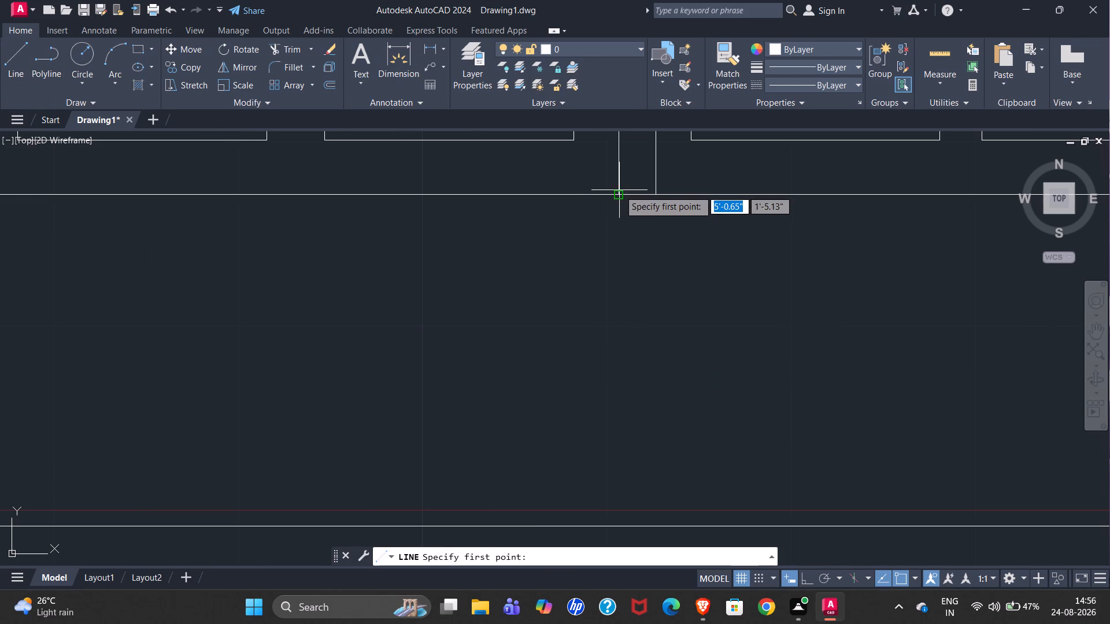
pyautogui.click(619, 190)
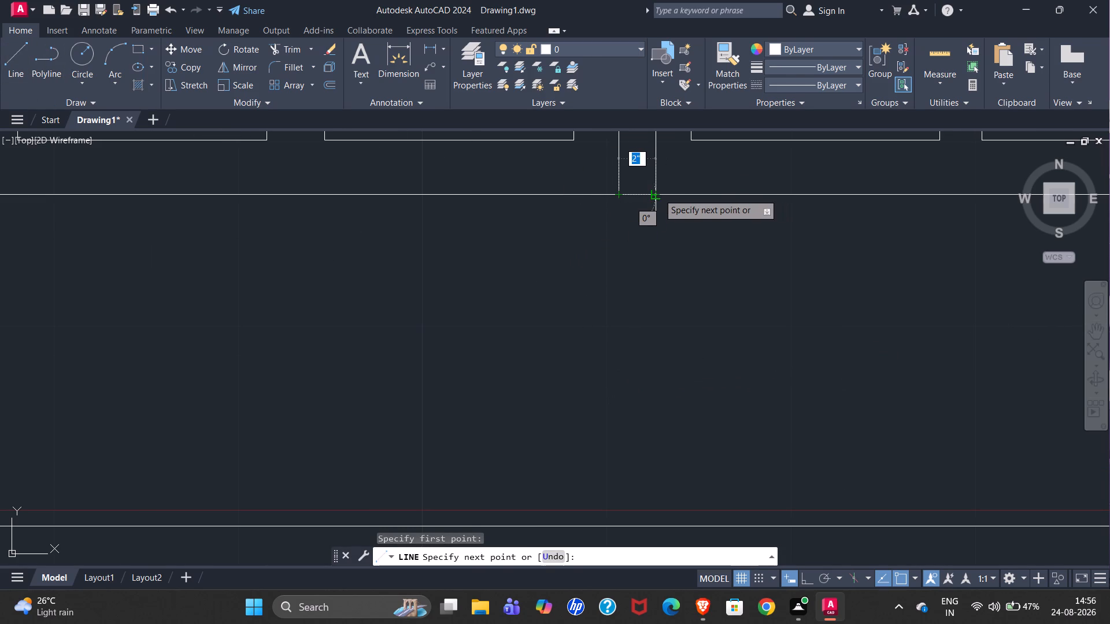
pyautogui.click(658, 194)
pyautogui.scroll(-3, 474, 288)
pyautogui.press('Escape')
pyautogui.scroll(-2, 450, 305)
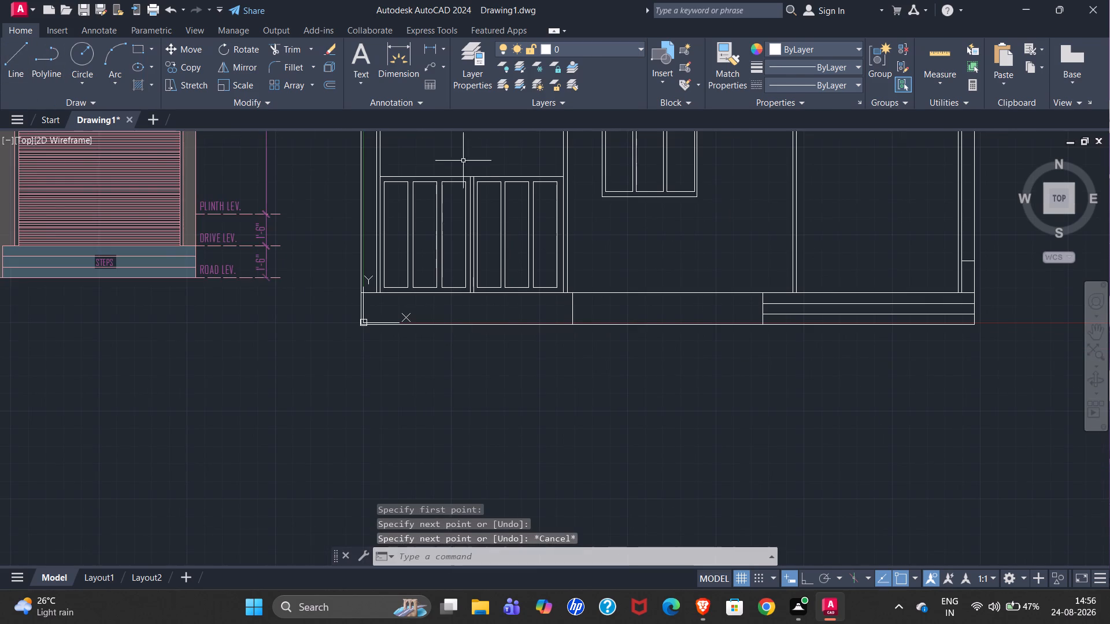
# Delete the two inner vertical lines of the gate opening that rise above the leaves on both sides.
pyautogui.scroll(-2, 487, 251)
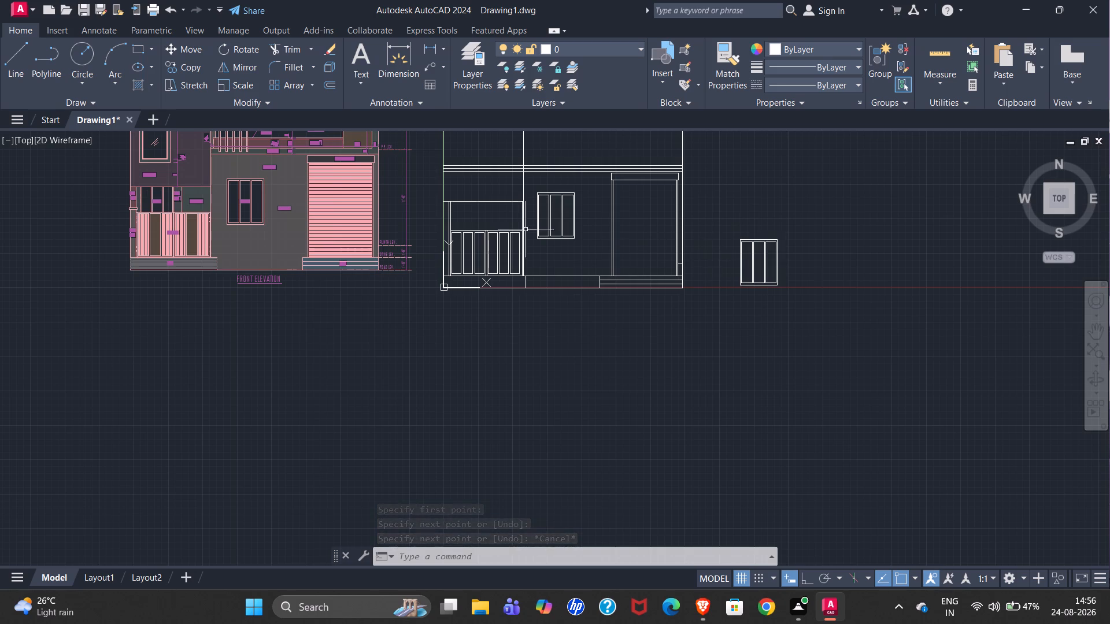
pyautogui.scroll(1, 441, 209)
pyautogui.scroll(-1, 506, 213)
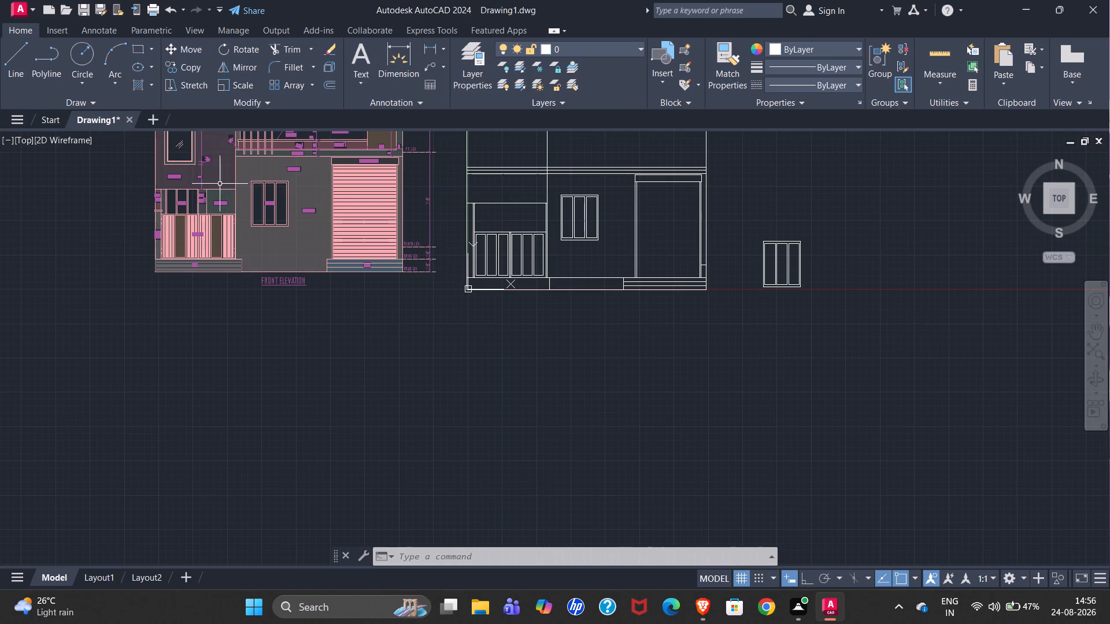
pyautogui.scroll(3, 145, 194)
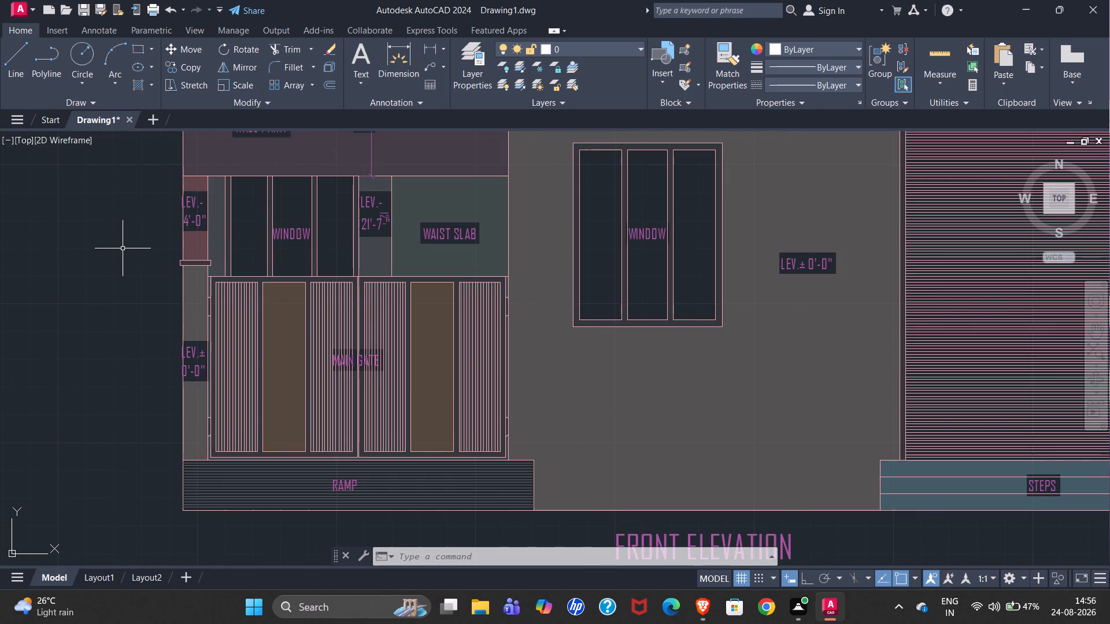
pyautogui.scroll(-2, 118, 250)
pyautogui.scroll(3, 645, 269)
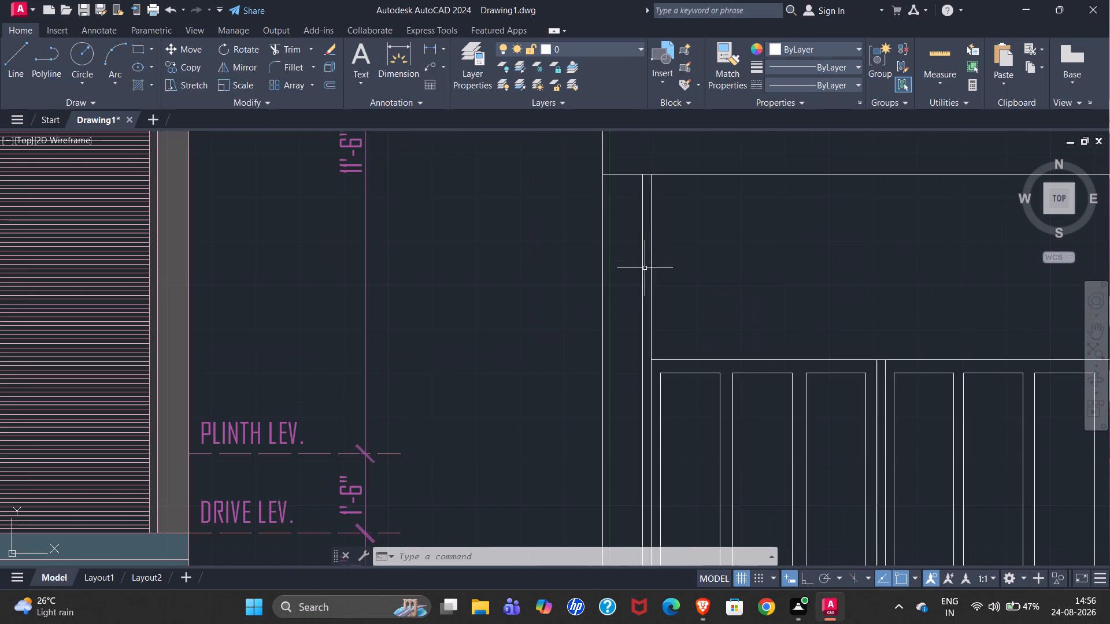
pyautogui.click(653, 249)
pyautogui.scroll(-2, 467, 289)
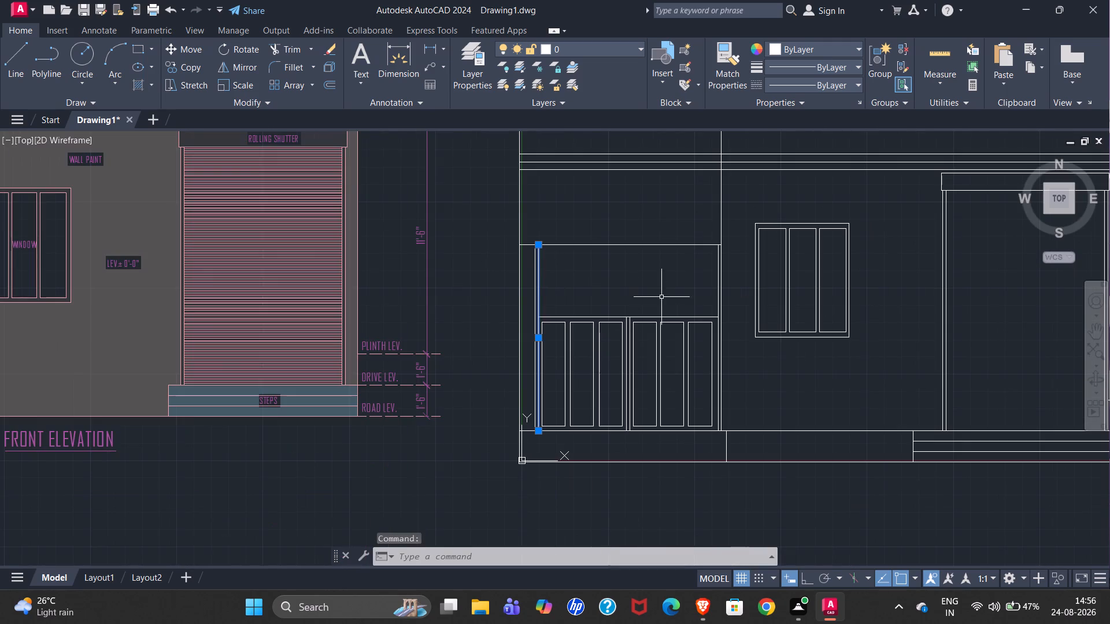
pyautogui.click(717, 273)
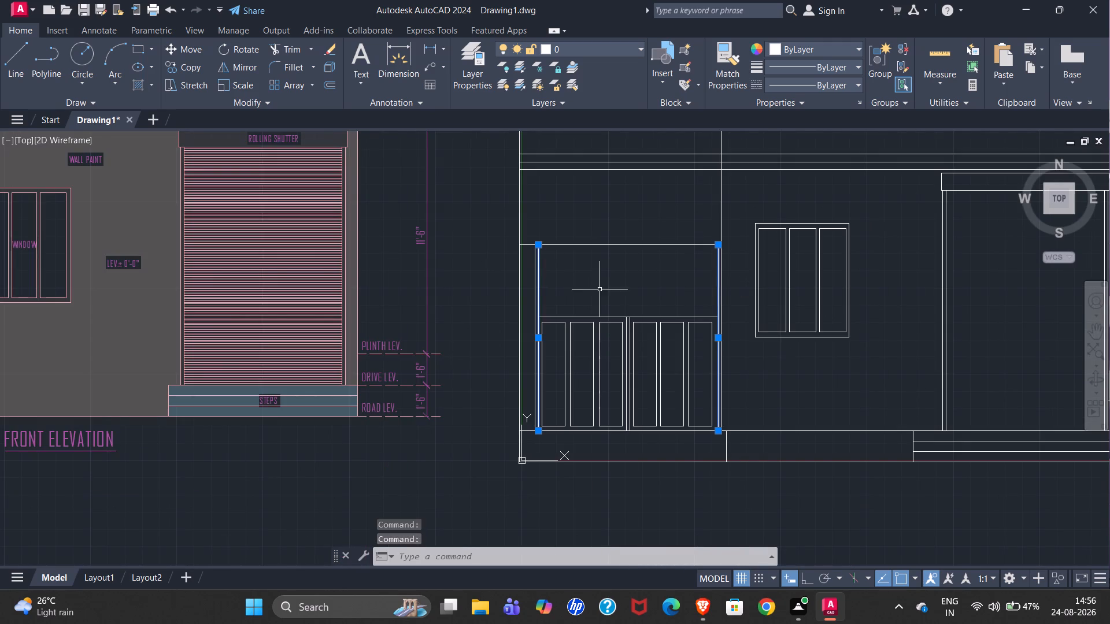
pyautogui.press('Delete')
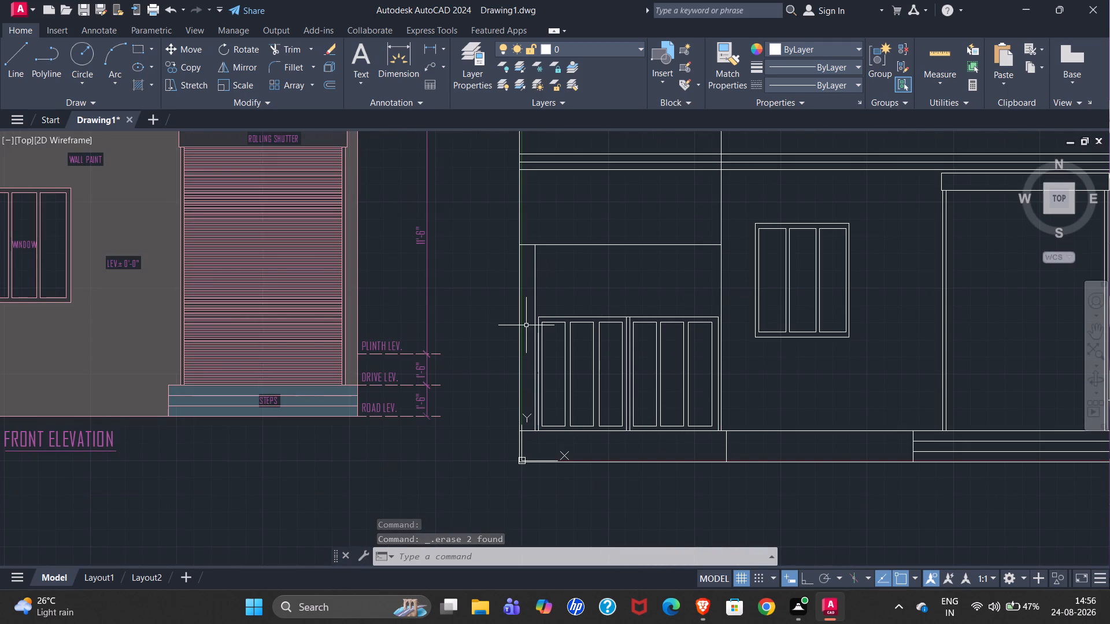
# With Ortho on, draw a 2" horizontal line from the first leaf's outer top corner to the adjacent side post.
pyautogui.scroll(2, 530, 325)
pyautogui.scroll(-3, 743, 307)
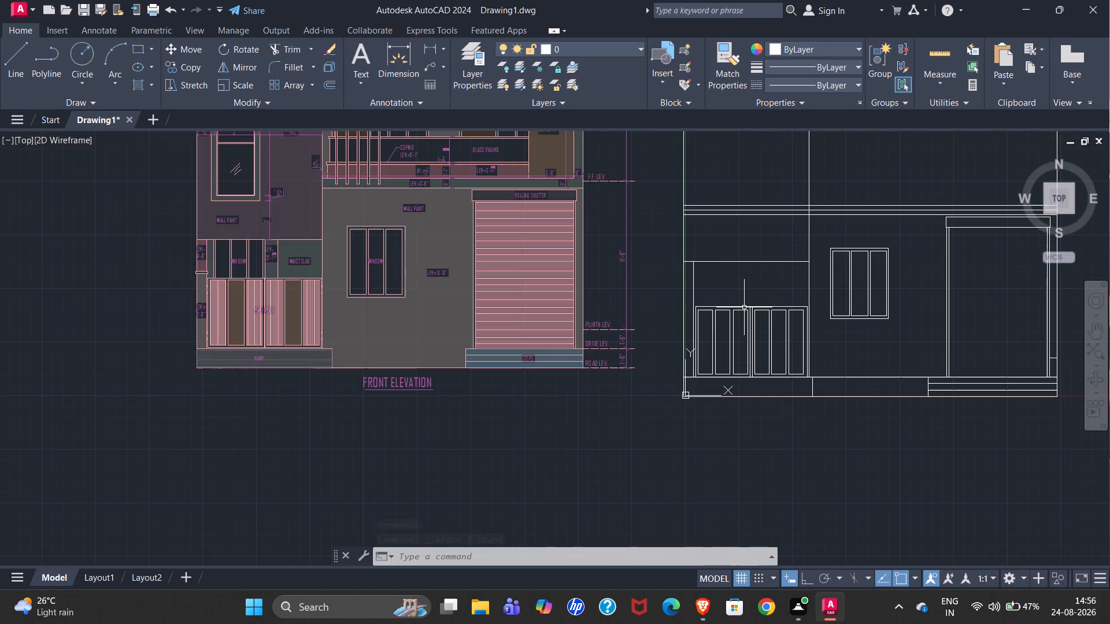
pyautogui.scroll(2, 191, 295)
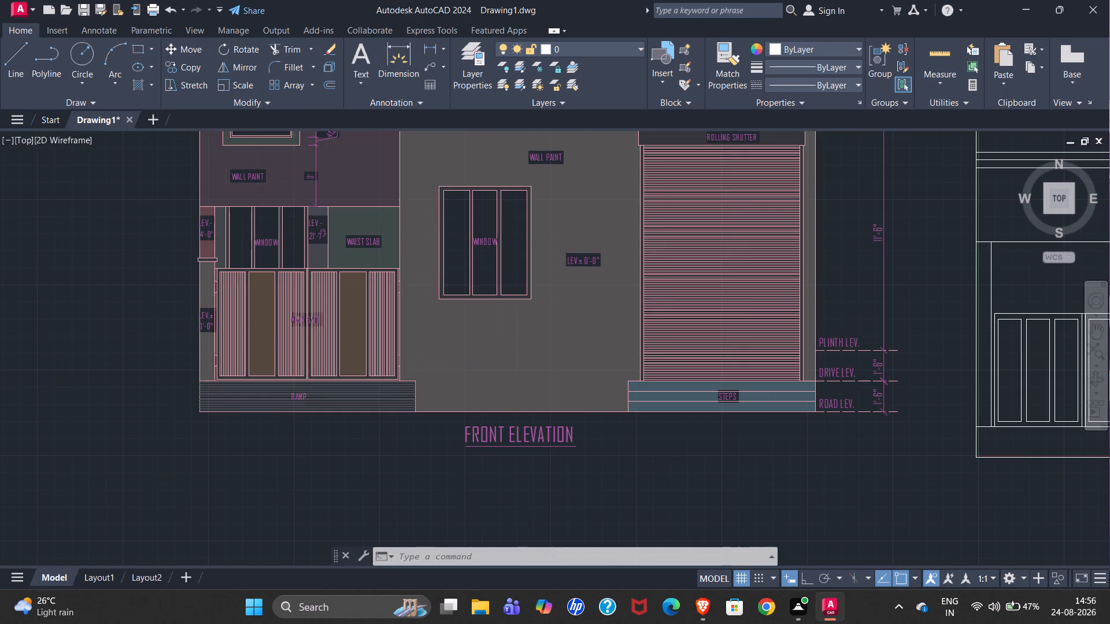
pyautogui.scroll(-3, 173, 298)
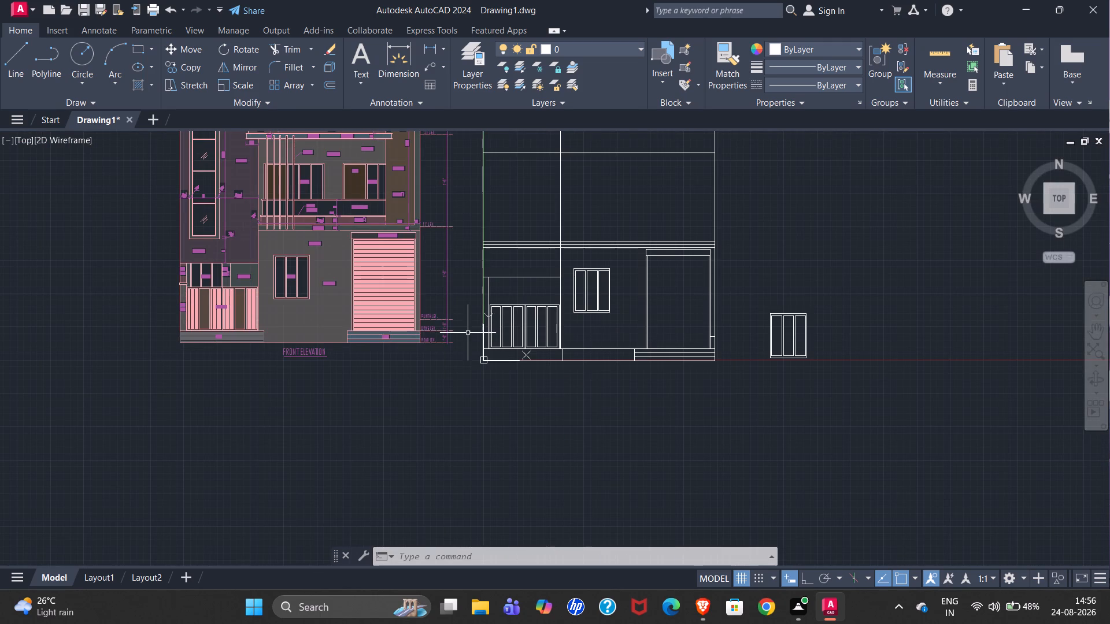
pyautogui.scroll(4, 502, 317)
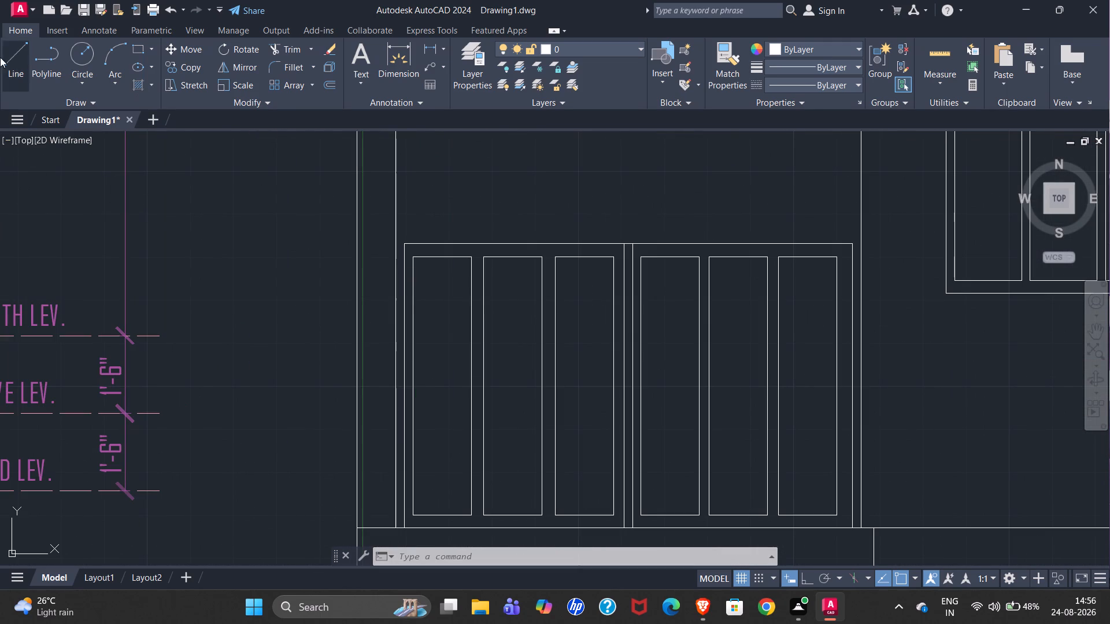
pyautogui.click(18, 64)
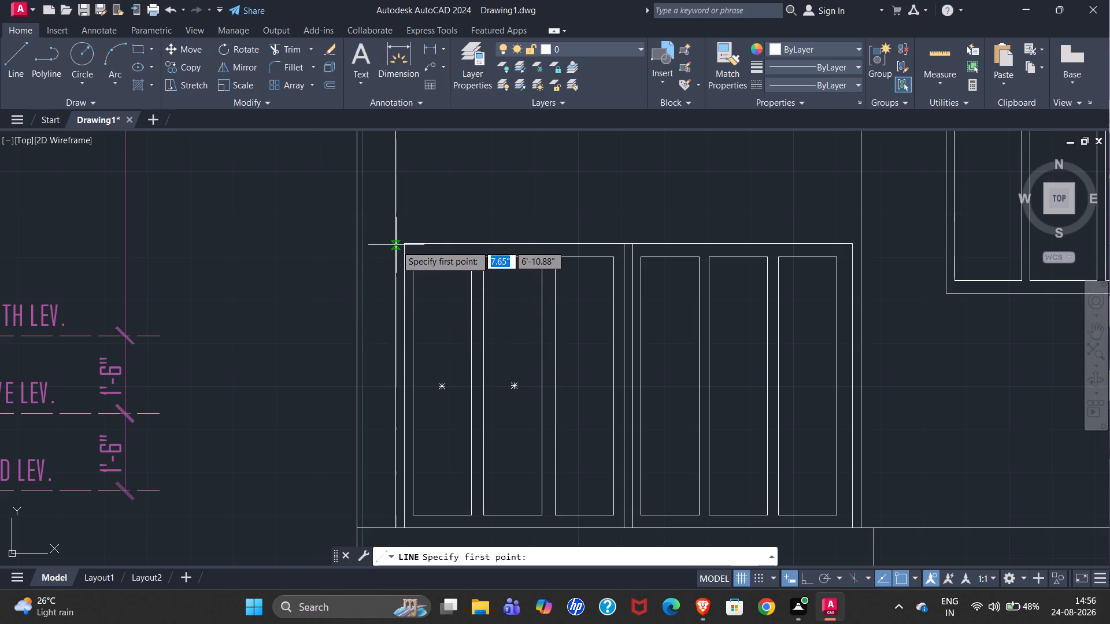
pyautogui.scroll(5, 399, 245)
pyautogui.click(424, 233)
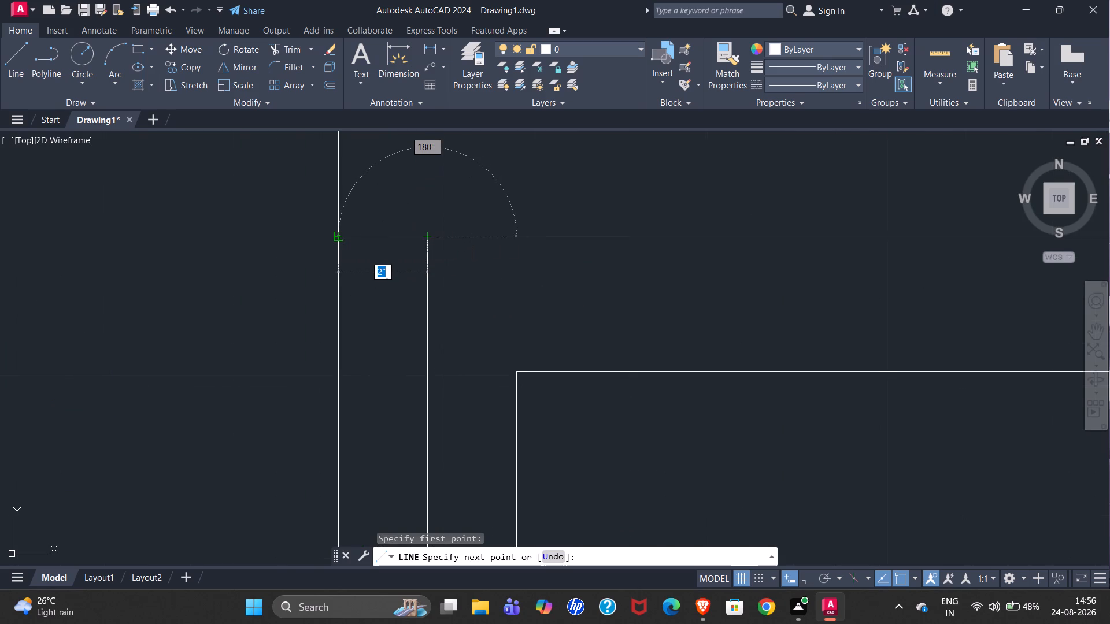
pyautogui.click(806, 580)
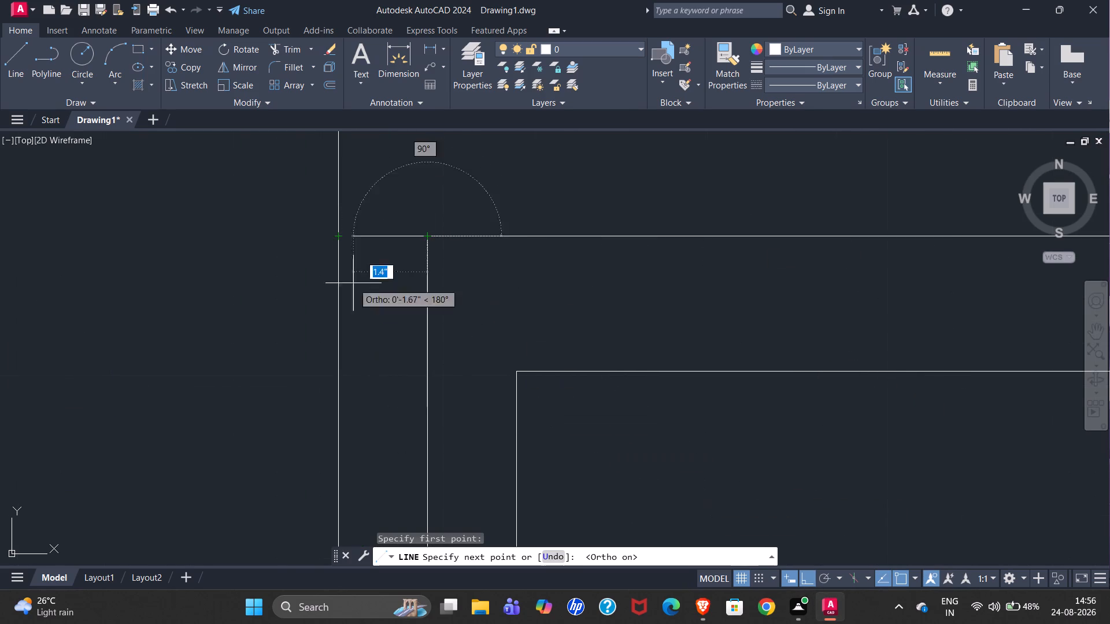
pyautogui.click(337, 238)
pyautogui.press('Escape')
pyautogui.scroll(-3, 145, 246)
pyautogui.scroll(-3, 101, 265)
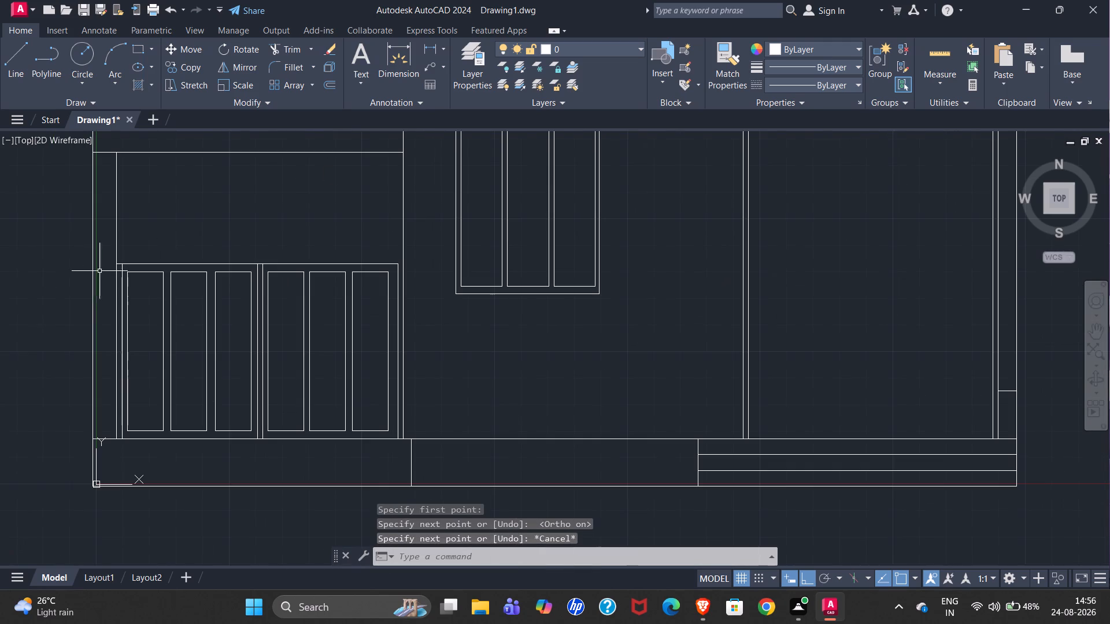
# Draw a horizontal line from the second gate leaf's outer top corner across the gap to the adjacent side post.
pyautogui.click(10, 70)
pyautogui.scroll(3, 387, 276)
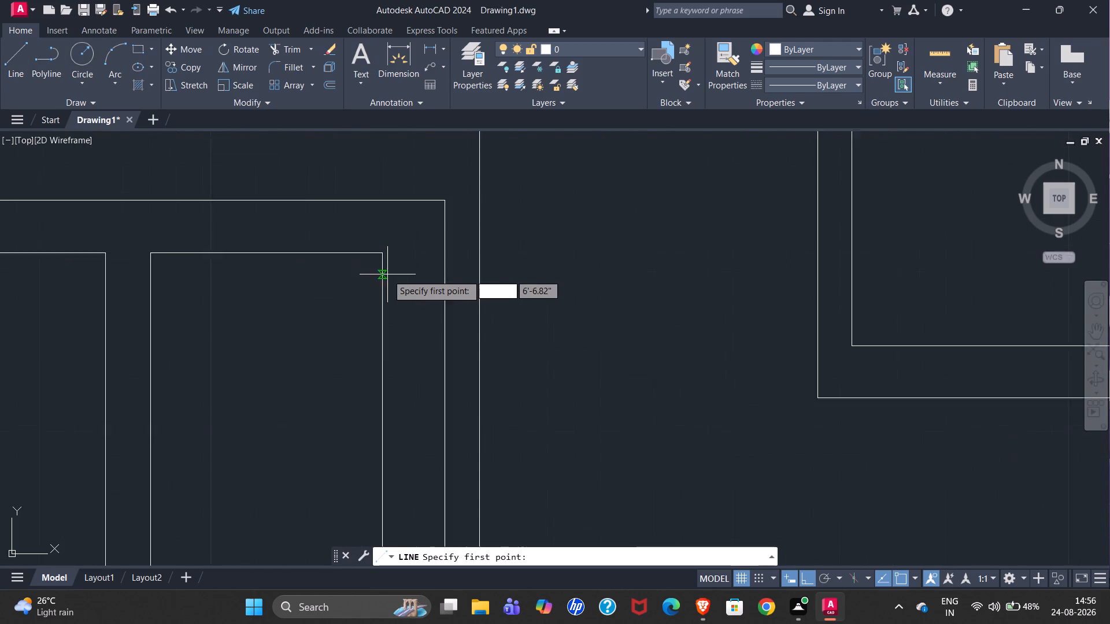
pyautogui.scroll(2, 387, 274)
pyautogui.click(475, 157)
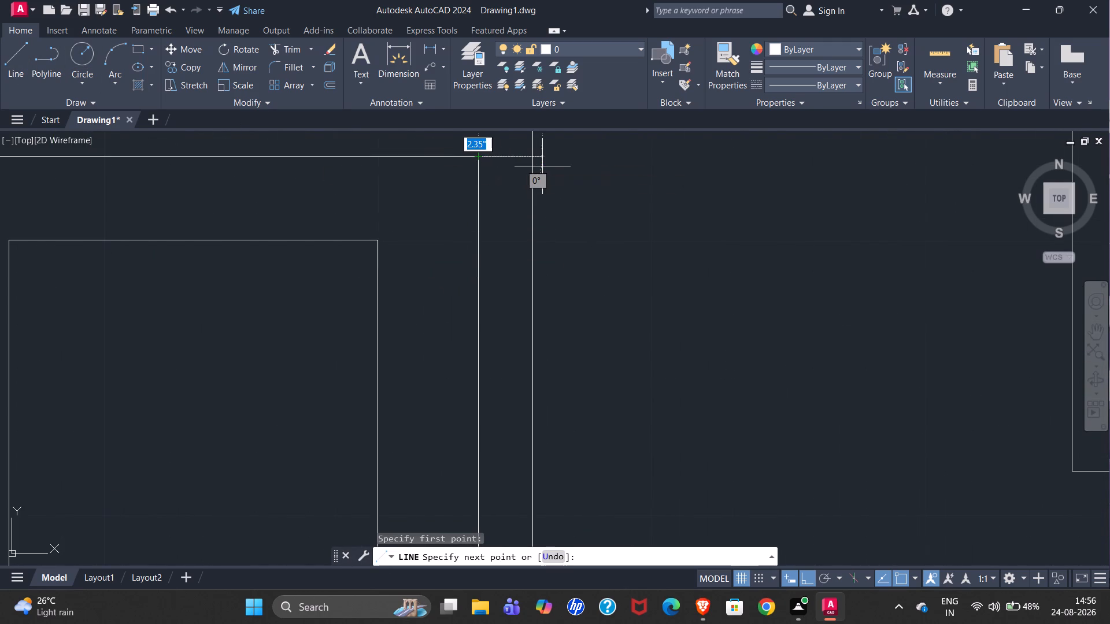
pyautogui.click(534, 157)
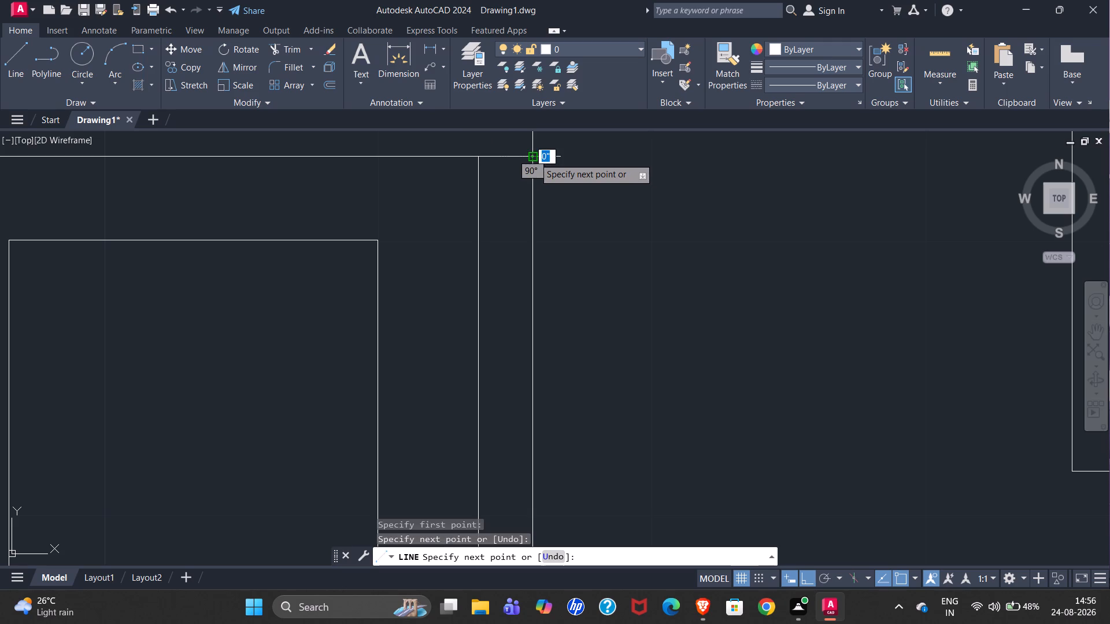
pyautogui.scroll(-4, 520, 228)
pyautogui.scroll(-2, 690, 341)
pyautogui.press('Escape')
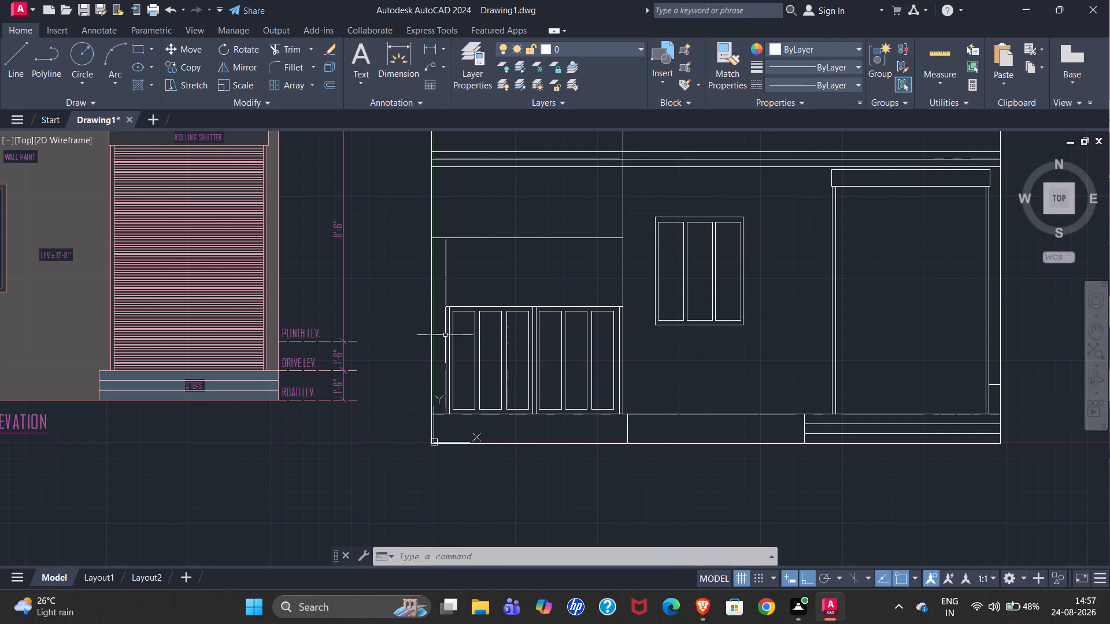
# Delete the spare three-pane window standing outside the redrawn elevation.
pyautogui.scroll(-1, 550, 242)
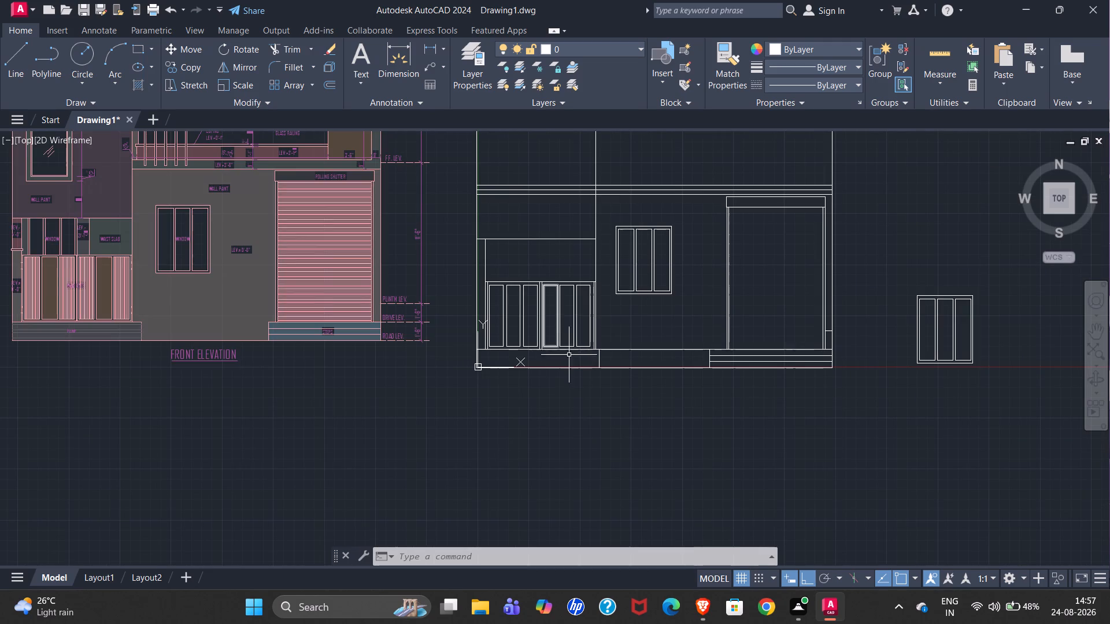
pyautogui.click(893, 277)
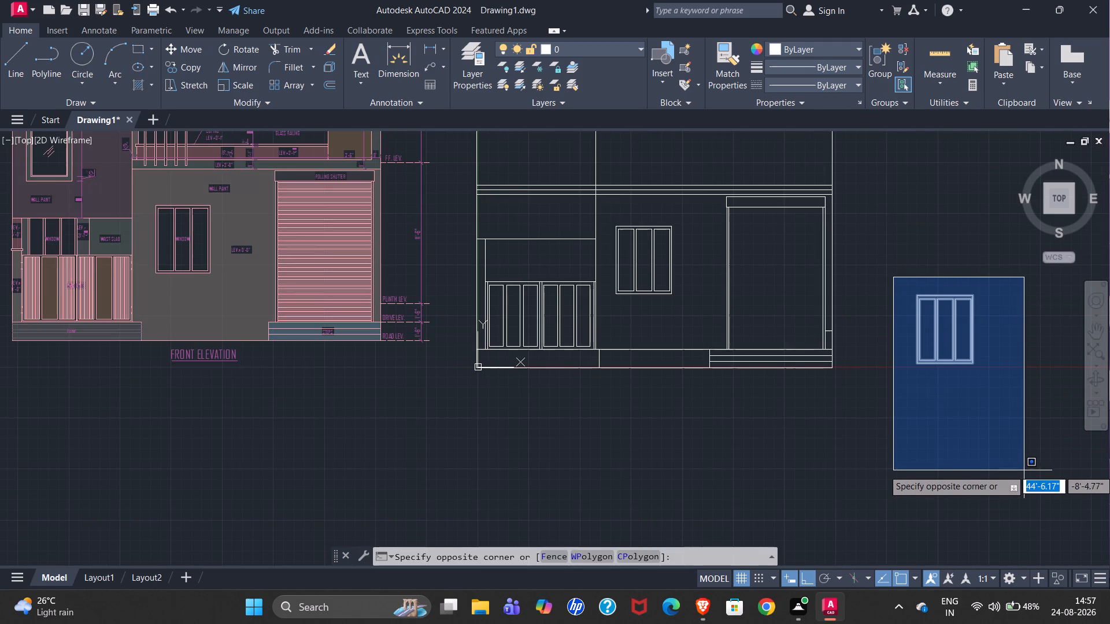
pyautogui.click(1021, 462)
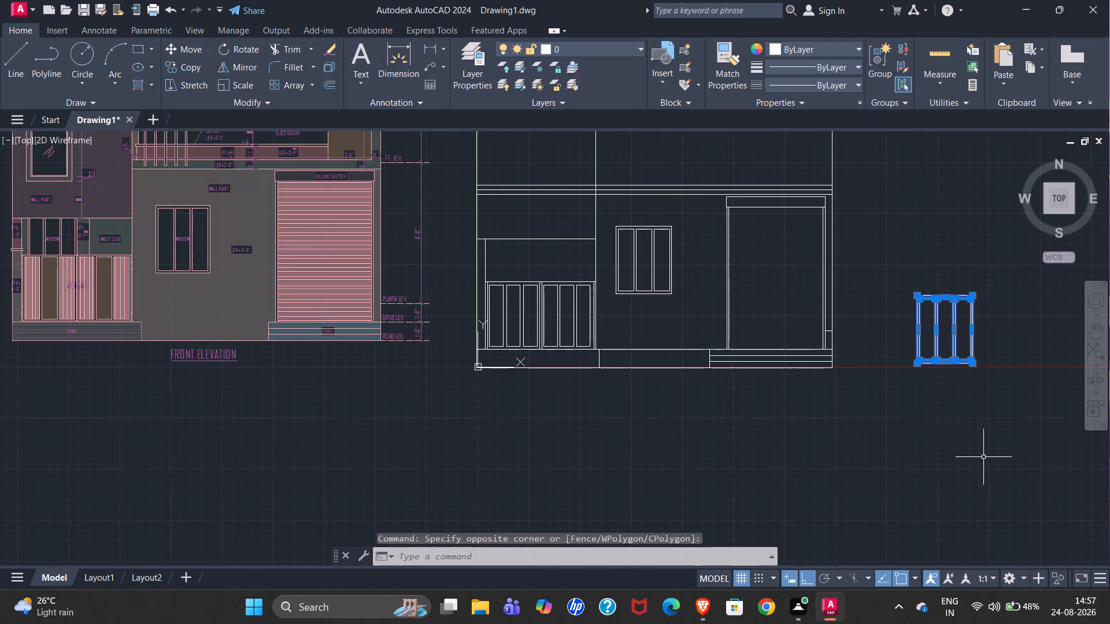
pyautogui.press('Delete')
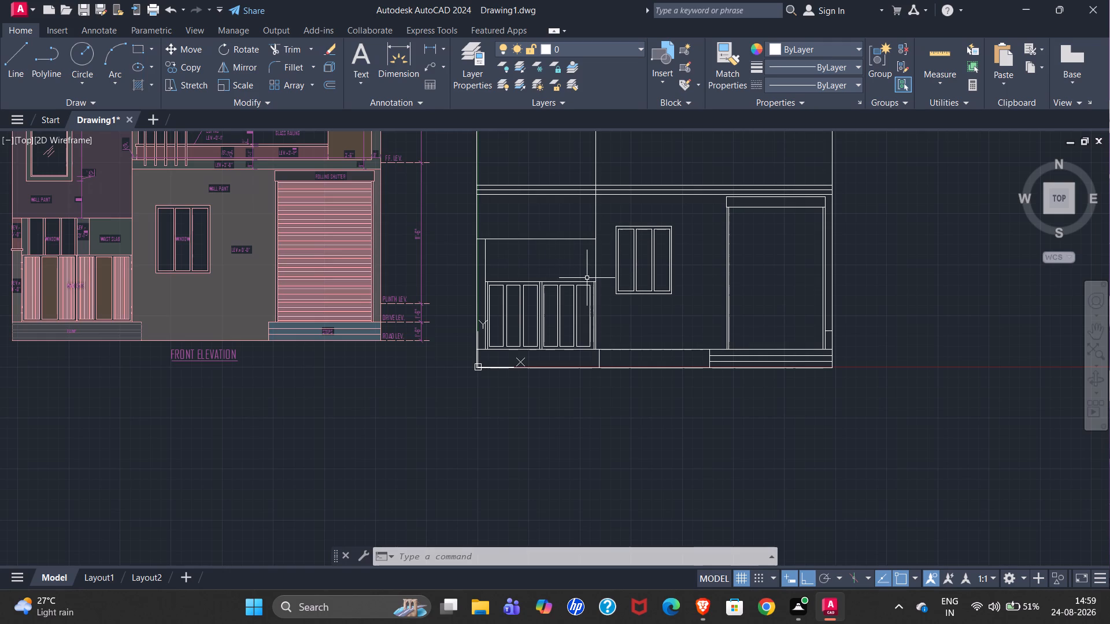
# With Ortho off, copy the three-pane window by its lower right corner onto the midpoint of the first gate leaf's inner edge.
pyautogui.scroll(3, 609, 219)
pyautogui.click(615, 220)
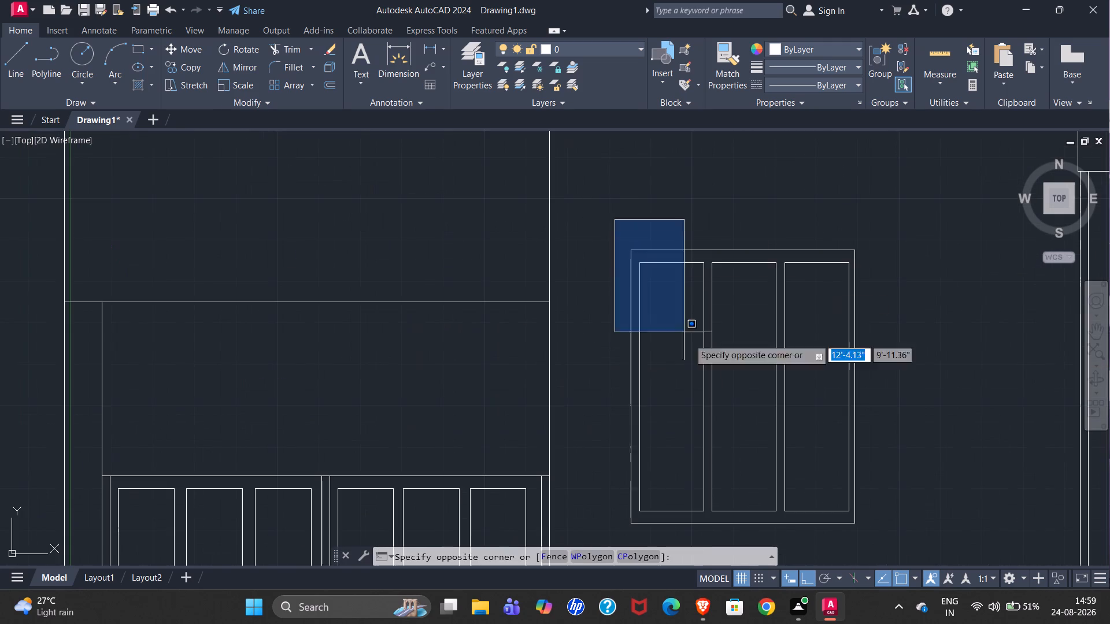
pyautogui.scroll(-2, 746, 210)
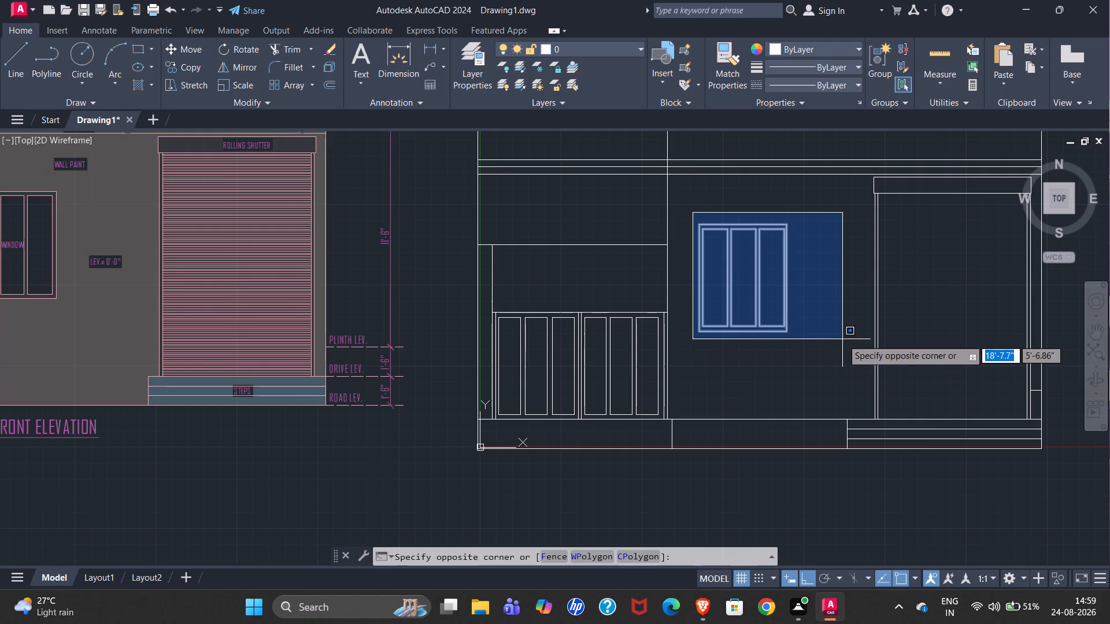
pyautogui.scroll(-1, 842, 339)
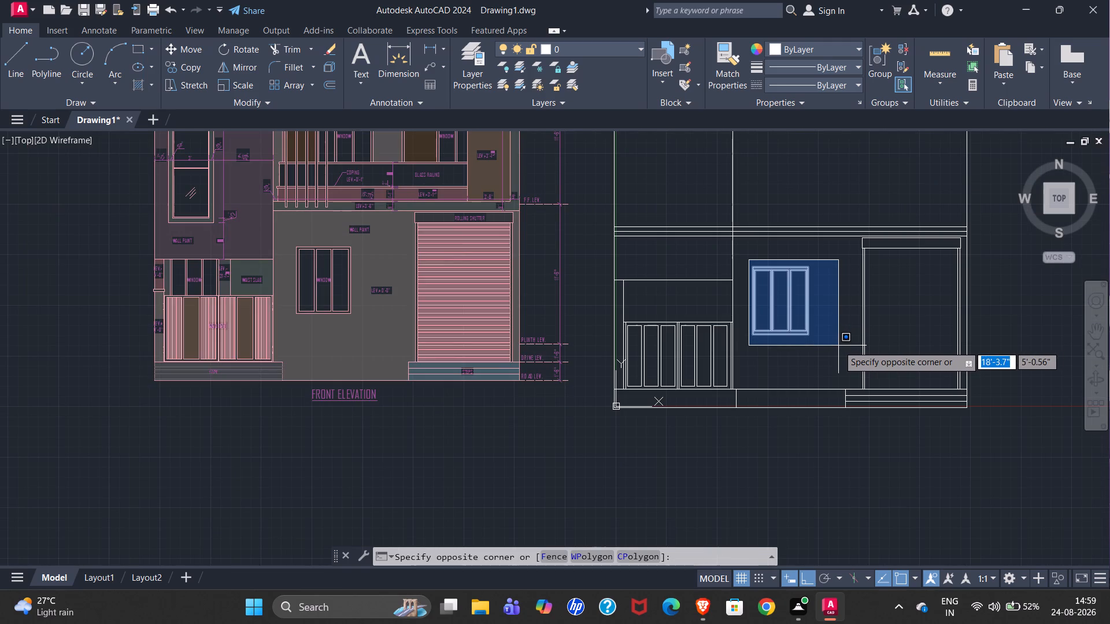
pyautogui.scroll(2, 820, 349)
pyautogui.click(813, 345)
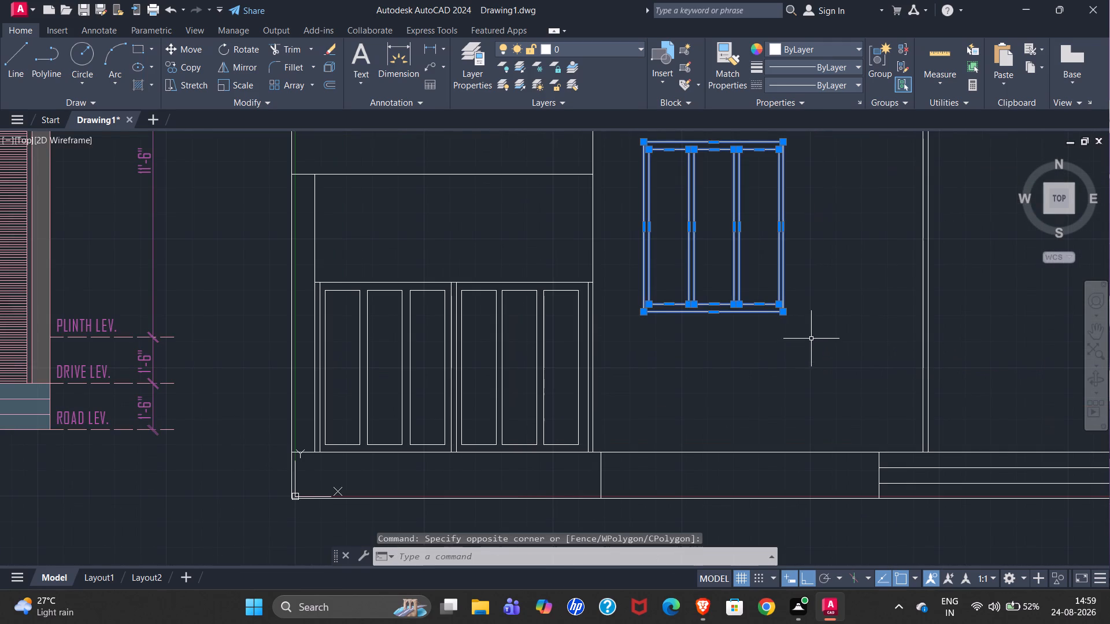
pyautogui.press('c')
pyautogui.press('o')
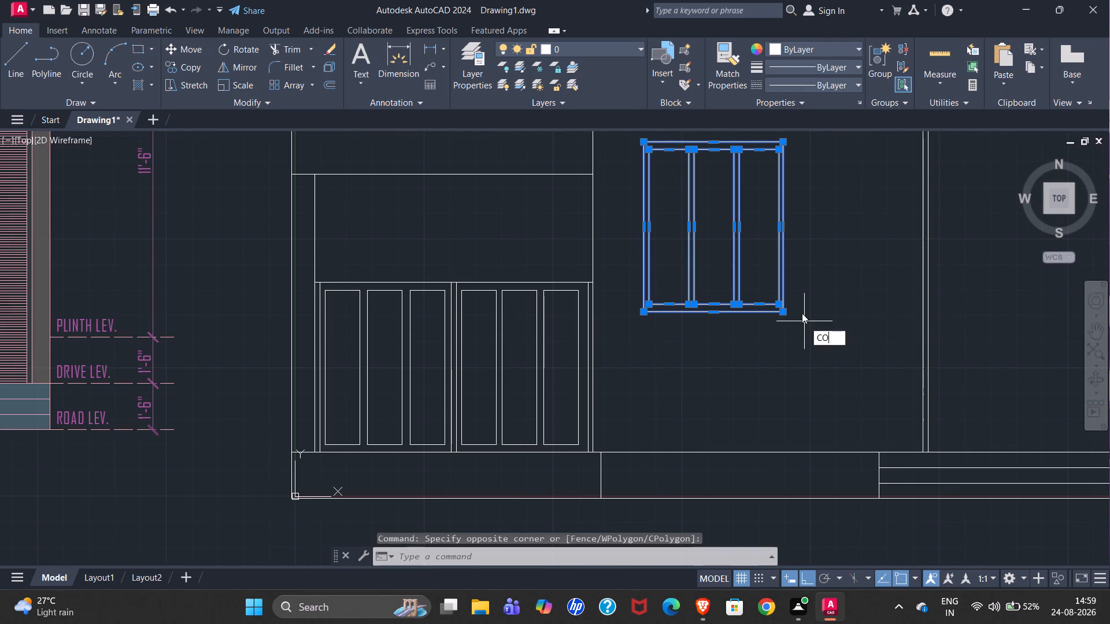
pyautogui.press('Return')
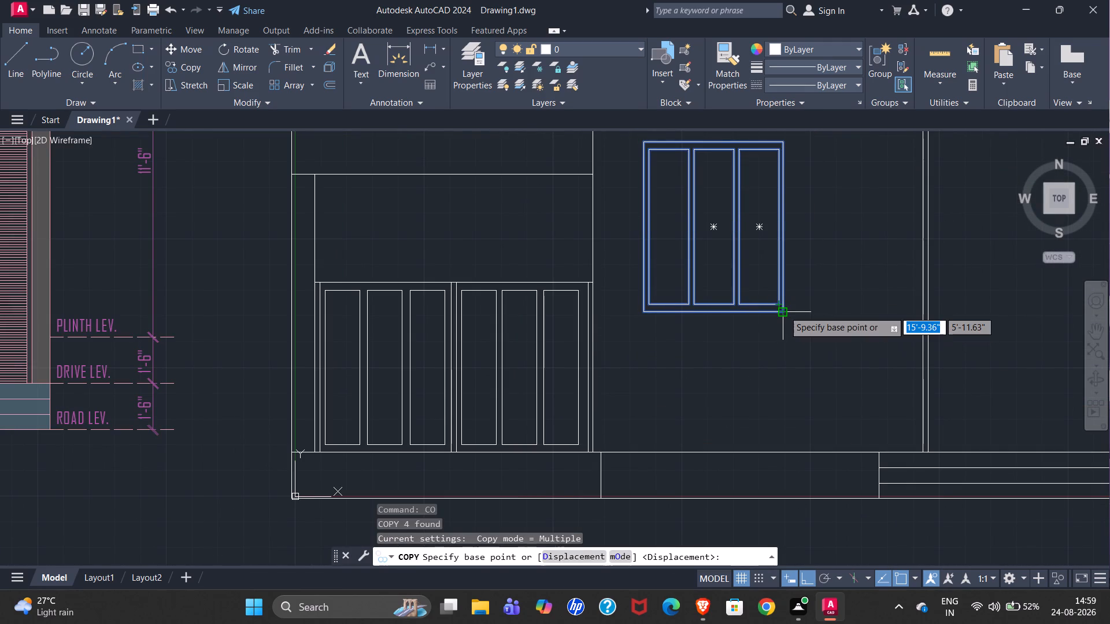
pyautogui.click(784, 311)
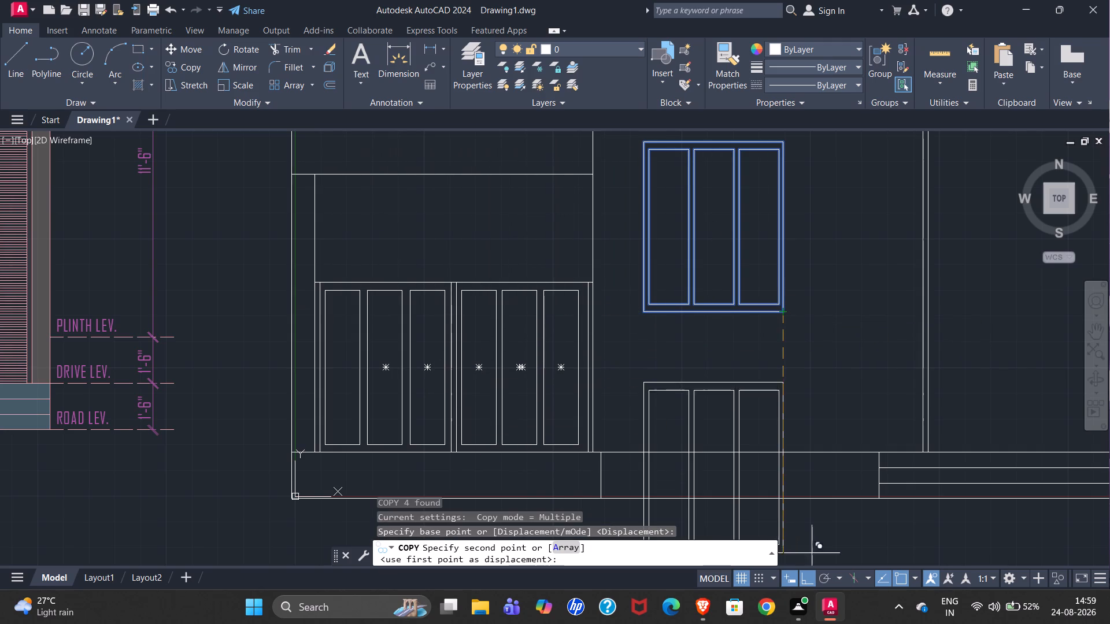
pyautogui.click(807, 575)
pyautogui.scroll(4, 419, 357)
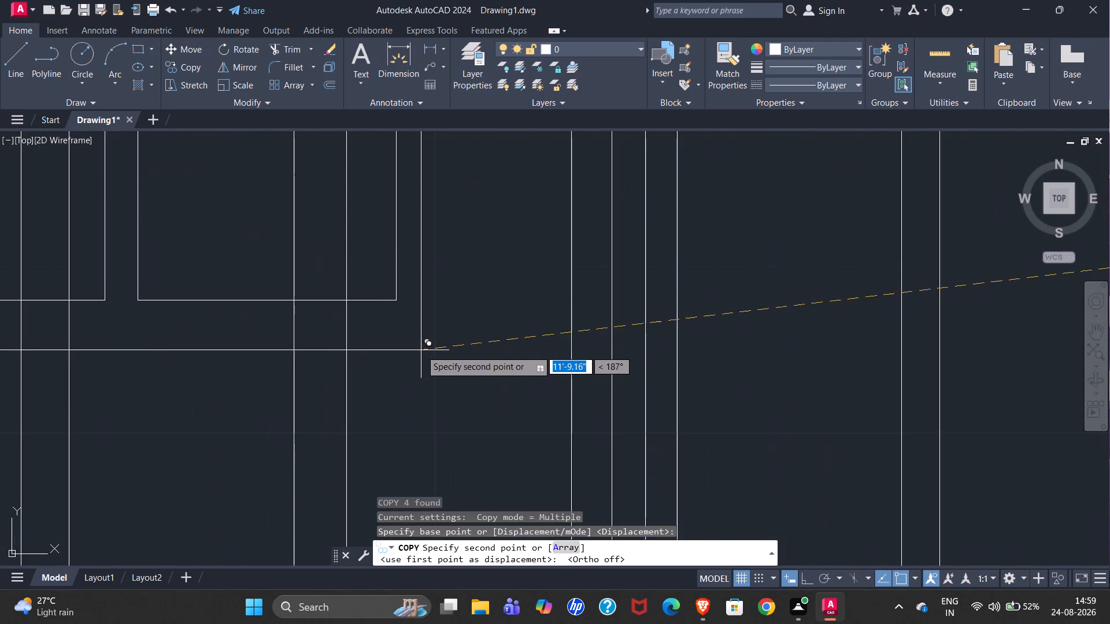
pyautogui.scroll(-4, 421, 351)
pyautogui.scroll(2, 442, 340)
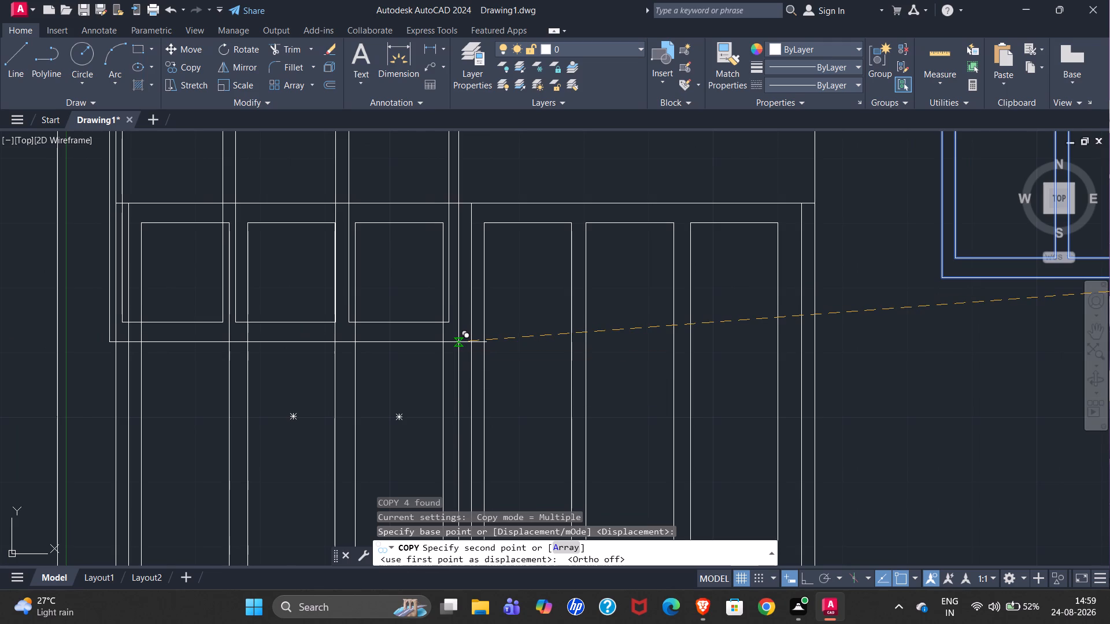
pyautogui.scroll(-2, 458, 344)
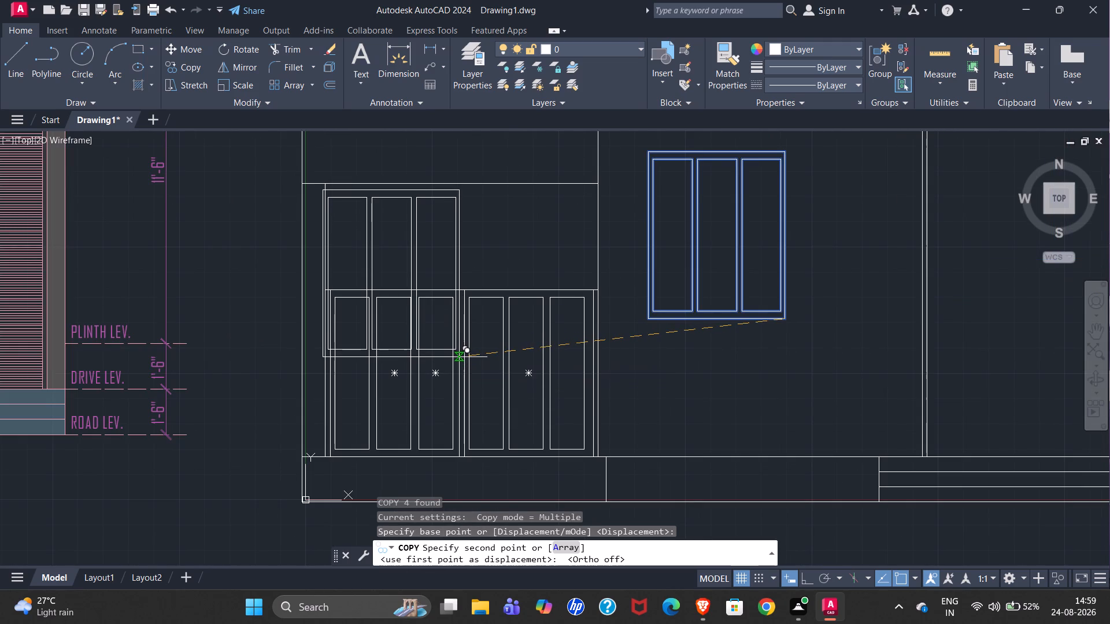
pyautogui.scroll(4, 459, 367)
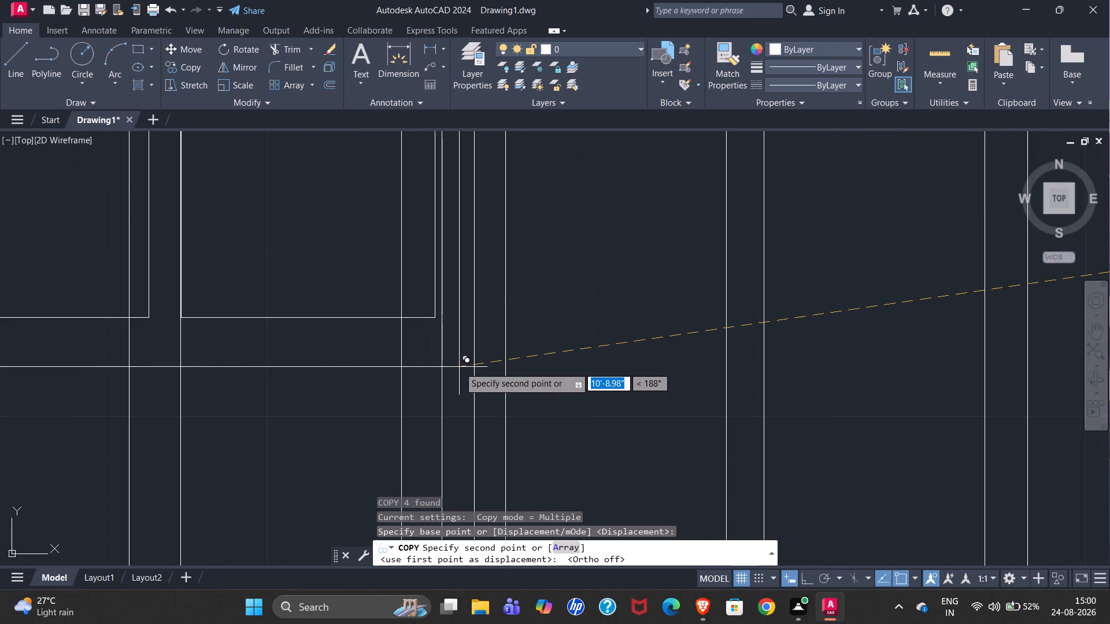
pyautogui.scroll(-1, 459, 367)
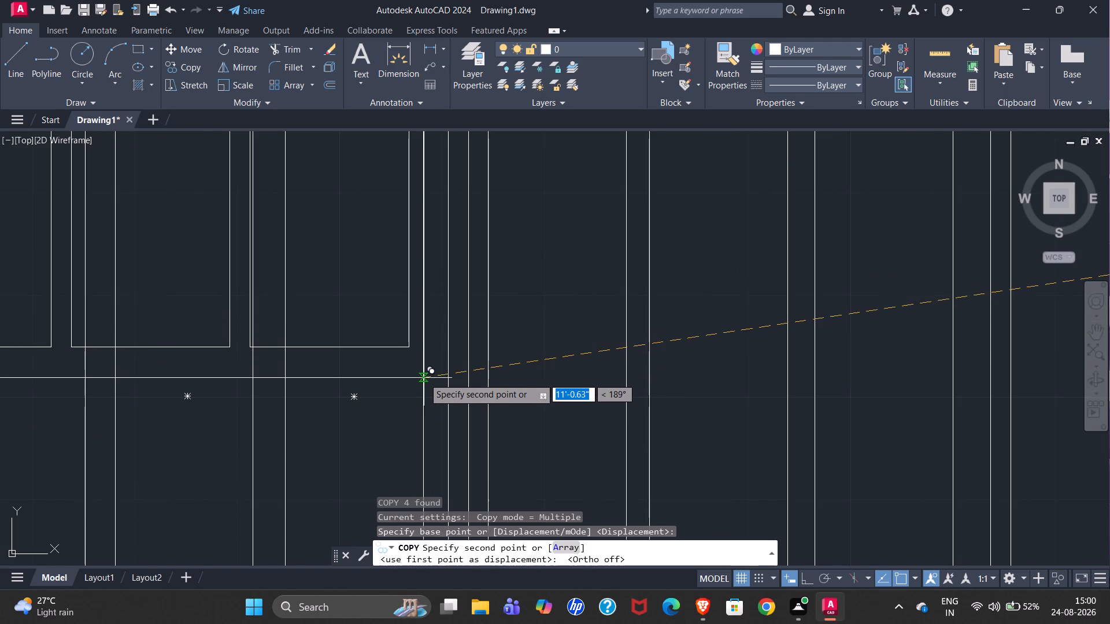
pyautogui.scroll(-1, 447, 378)
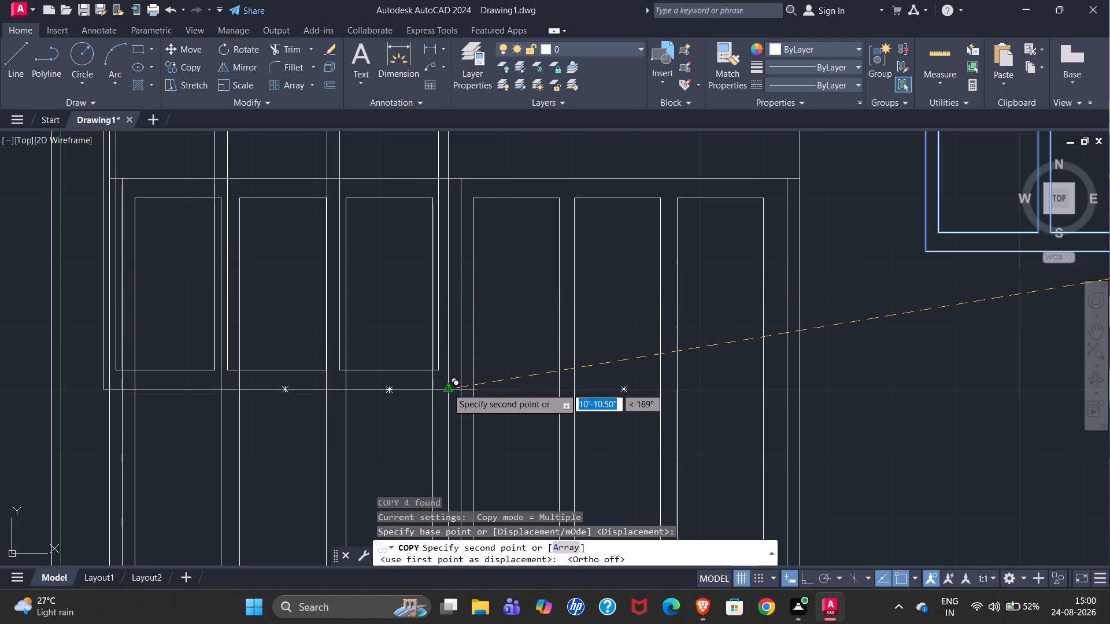
pyautogui.click(447, 388)
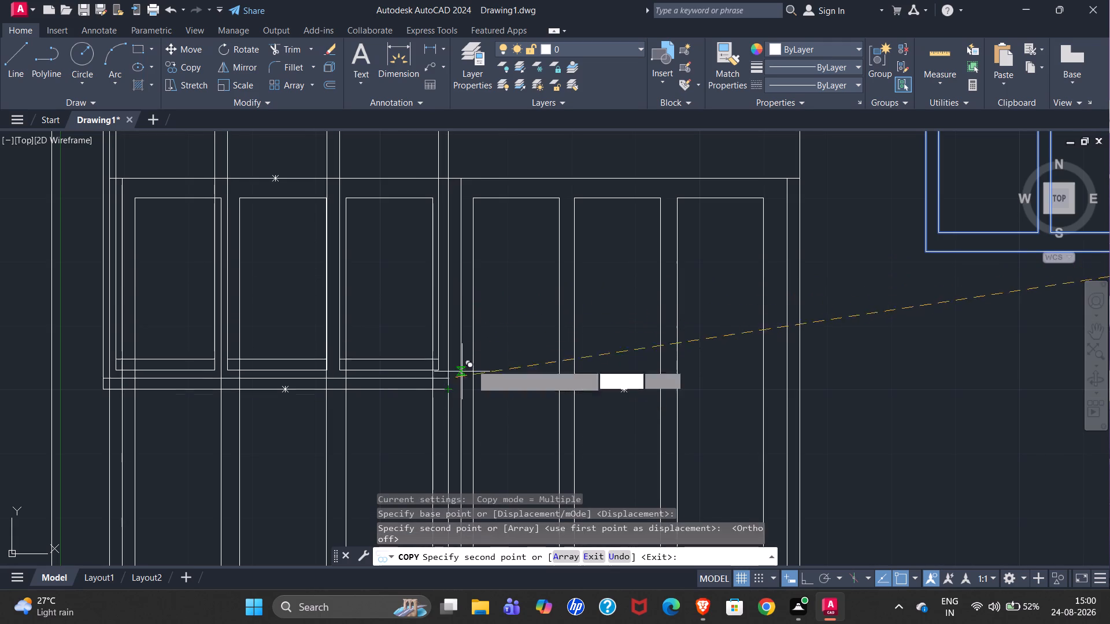
pyautogui.scroll(-4, 748, 337)
pyautogui.press('Escape')
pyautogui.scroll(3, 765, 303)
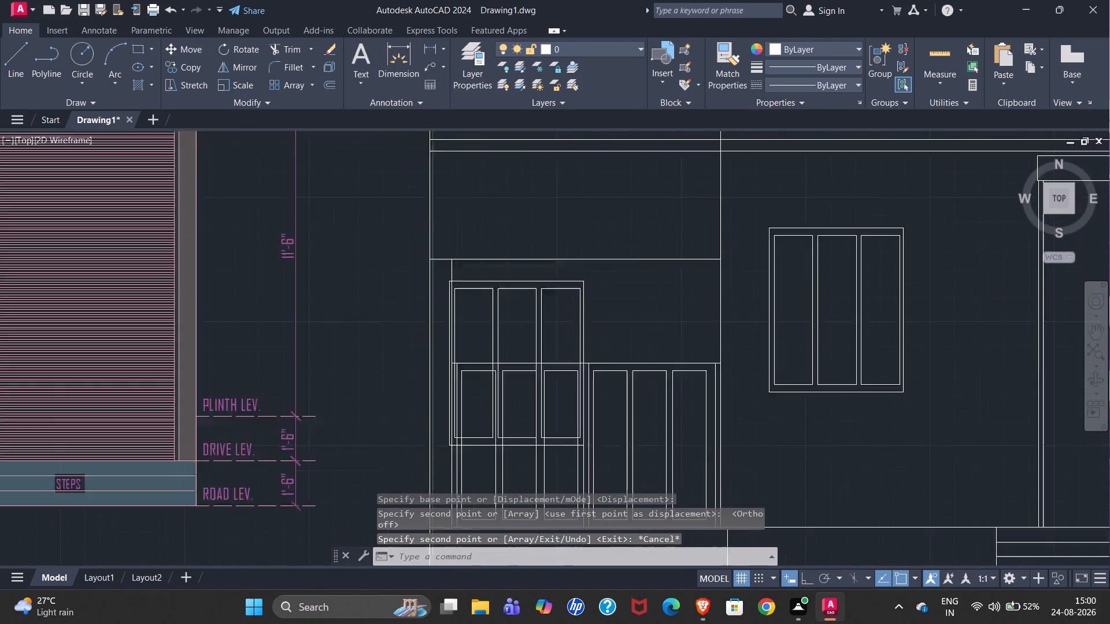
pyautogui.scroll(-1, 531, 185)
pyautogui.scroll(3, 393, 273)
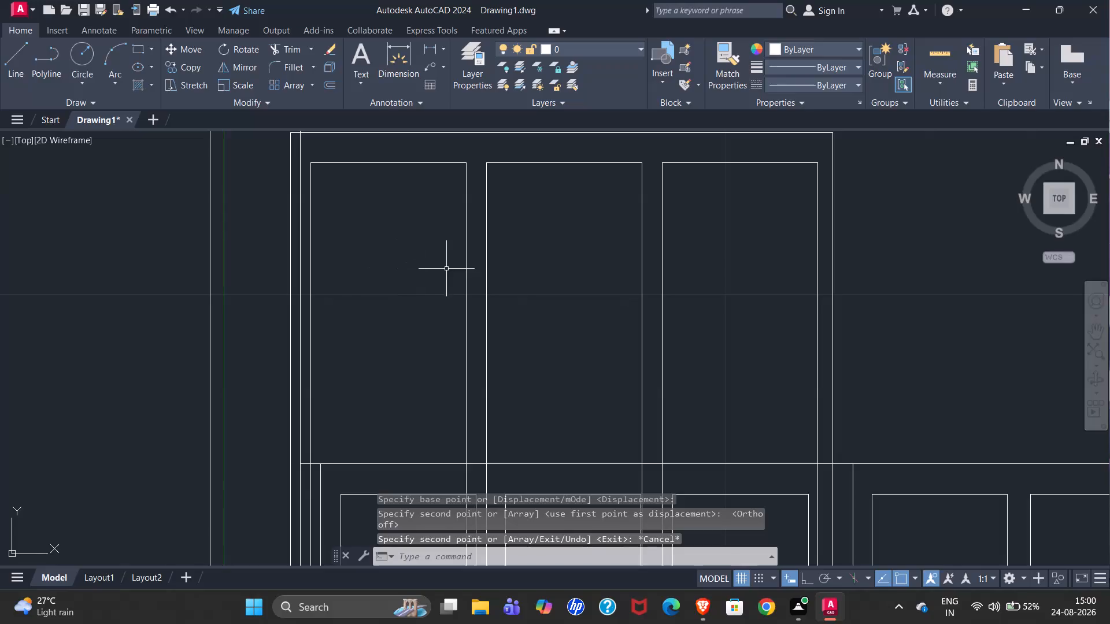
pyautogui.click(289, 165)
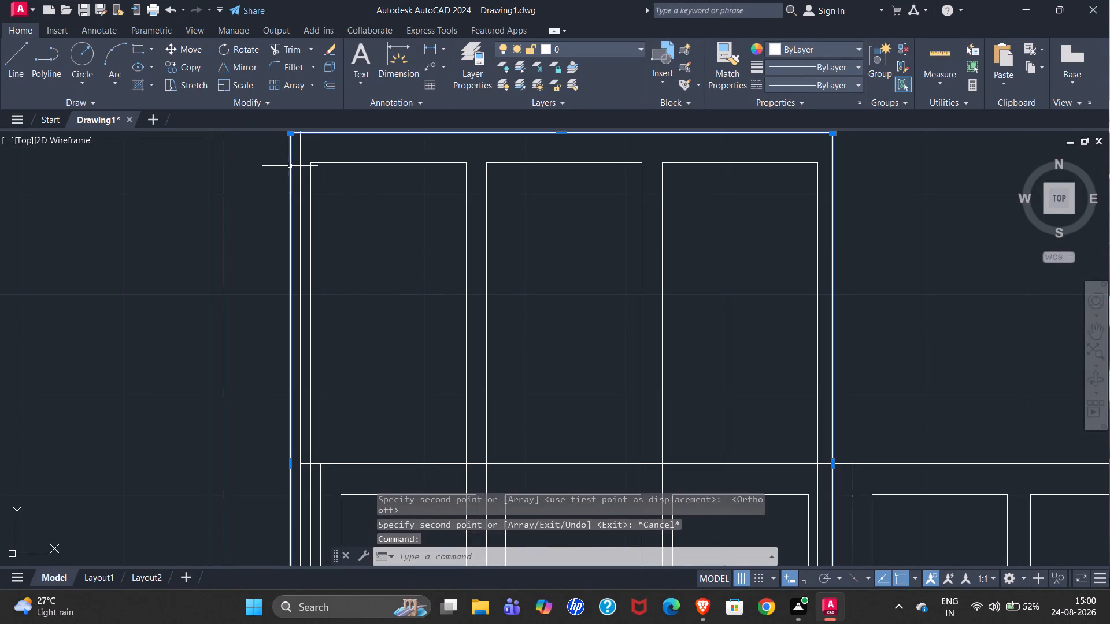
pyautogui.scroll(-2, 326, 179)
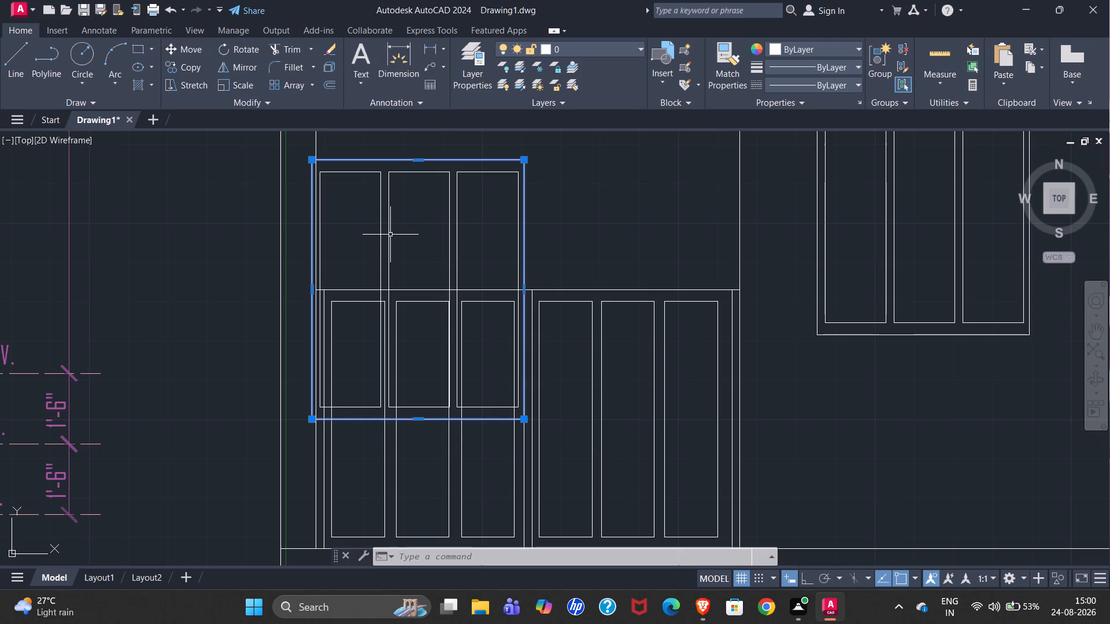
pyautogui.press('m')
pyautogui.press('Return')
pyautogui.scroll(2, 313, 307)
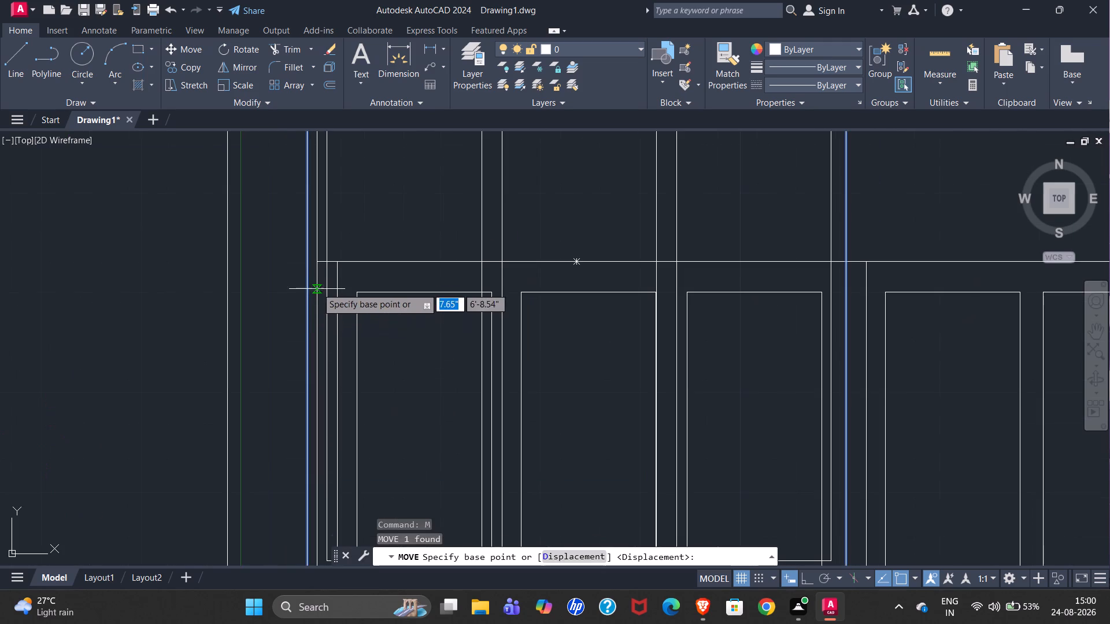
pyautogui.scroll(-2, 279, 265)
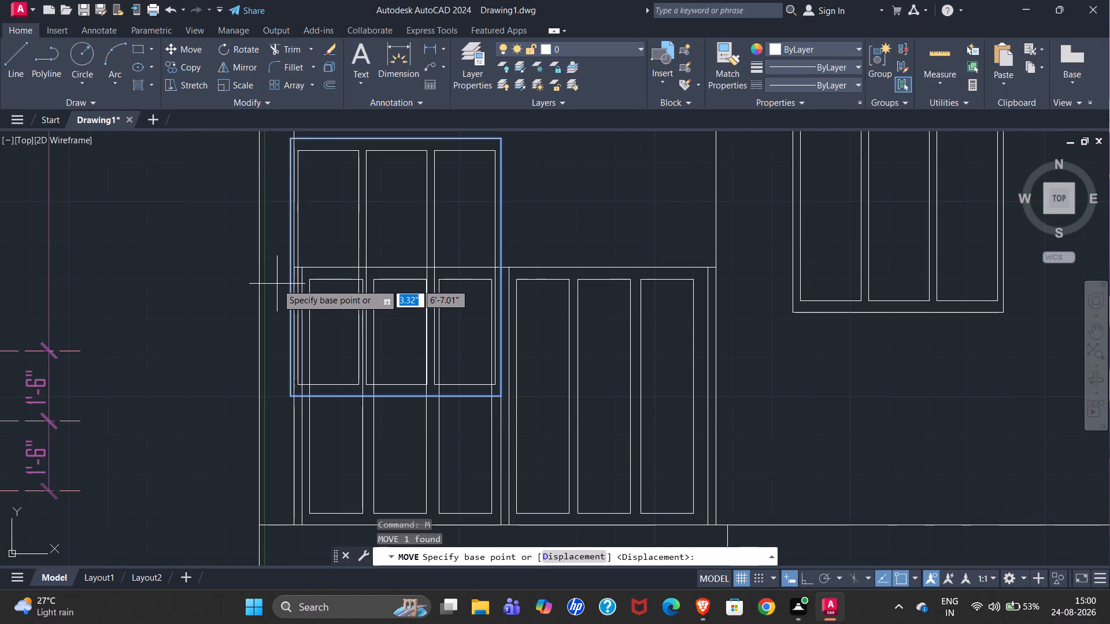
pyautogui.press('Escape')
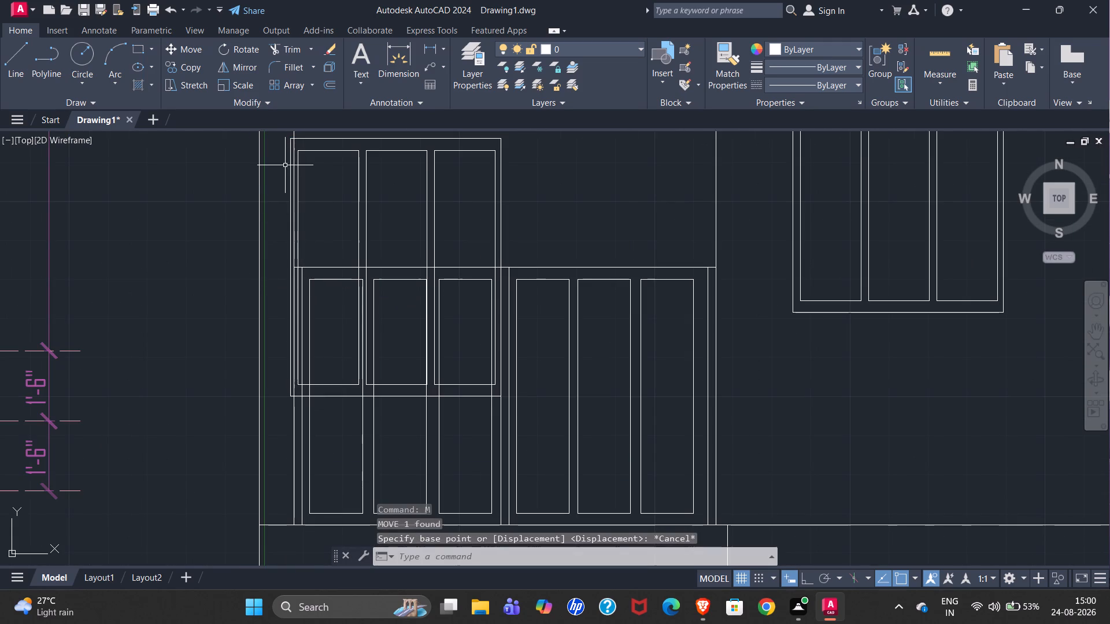
# Stretch the copied window's outer frame by moving its left edge inward to the first pane's geometric centre.
pyautogui.click(289, 163)
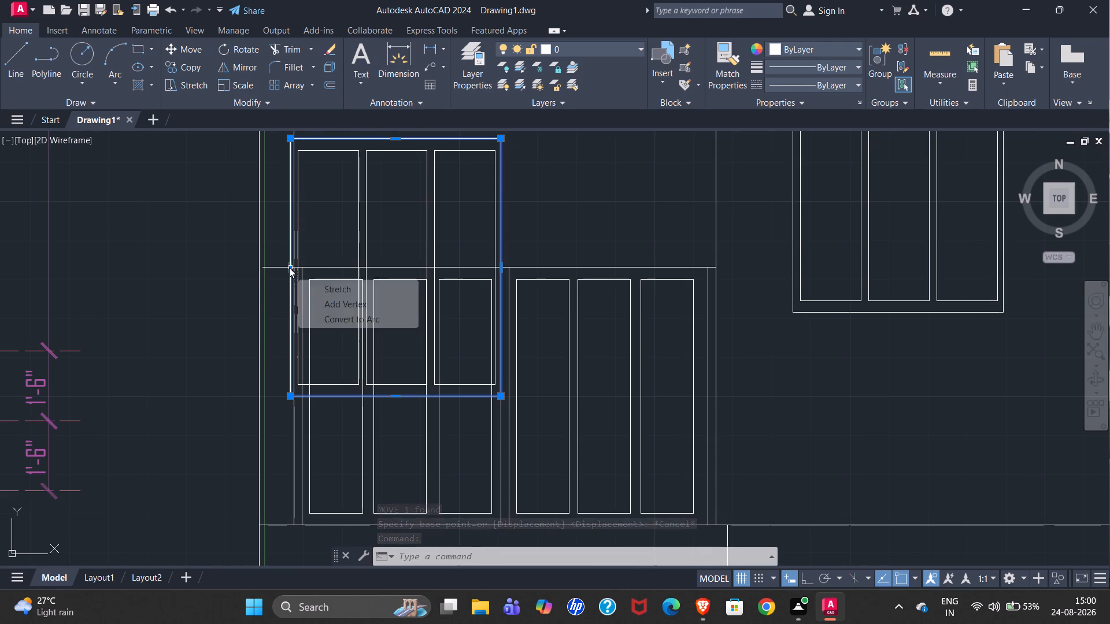
pyautogui.scroll(2, 289, 268)
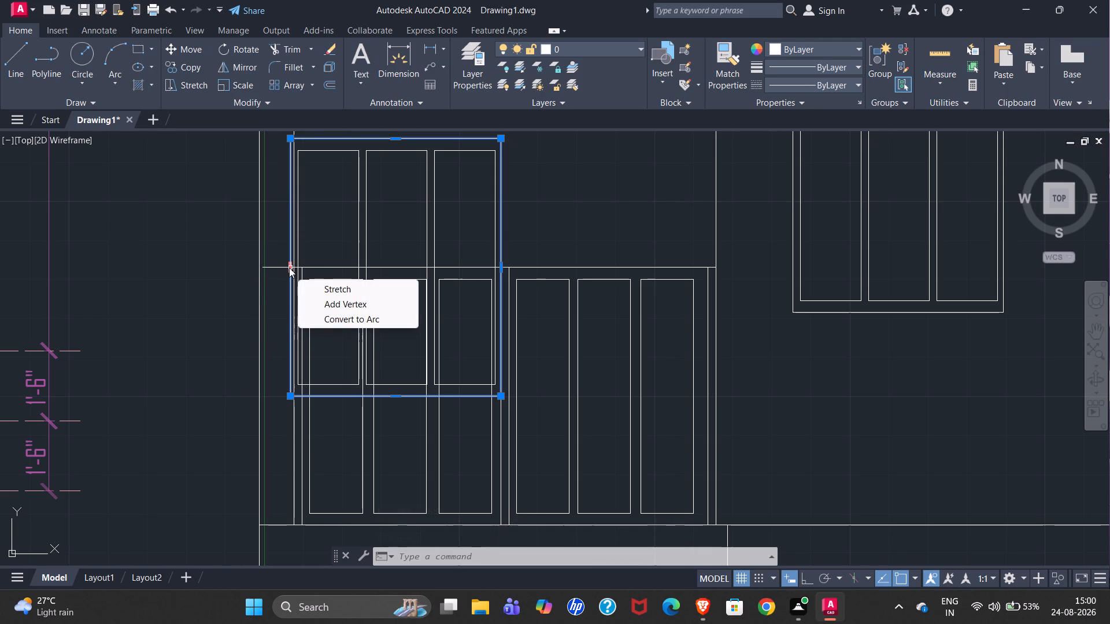
pyautogui.click(289, 268)
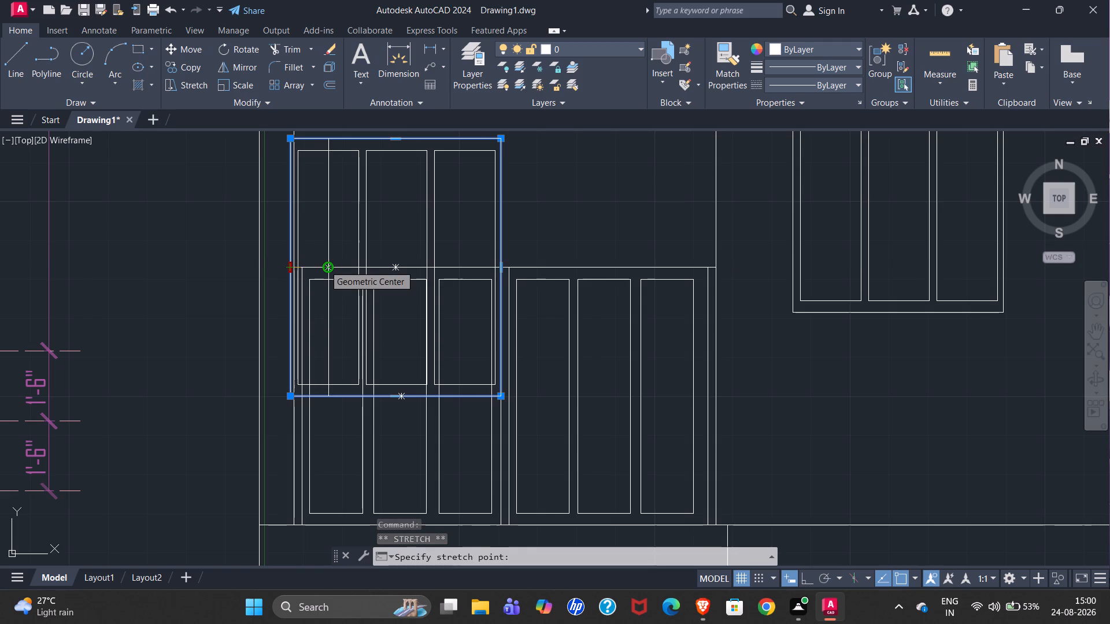
pyautogui.scroll(-4, 324, 265)
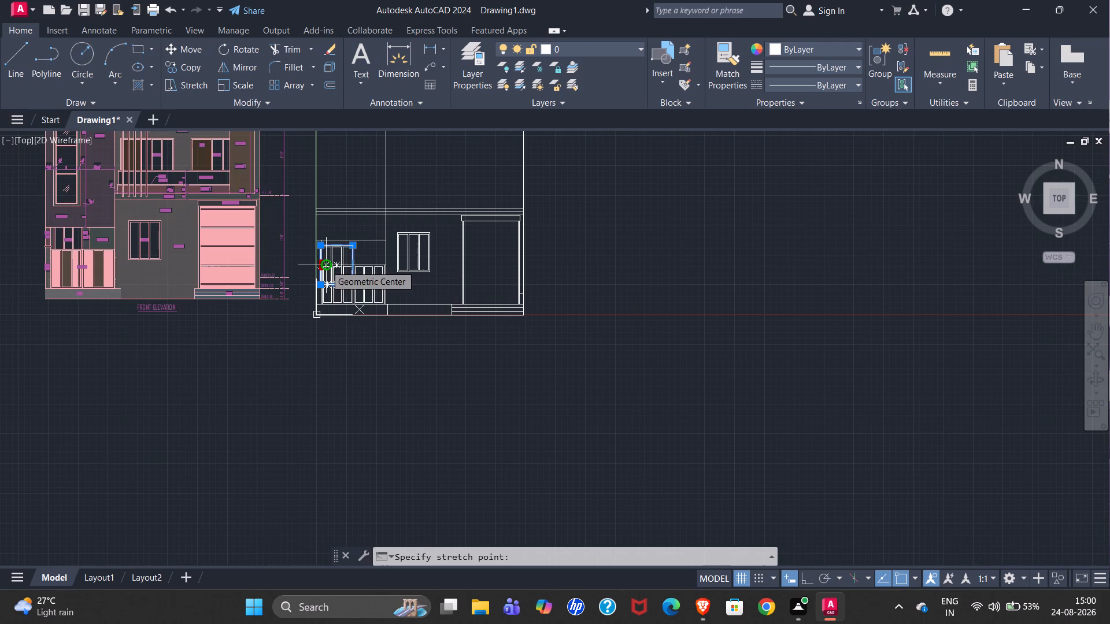
pyautogui.scroll(5, 325, 265)
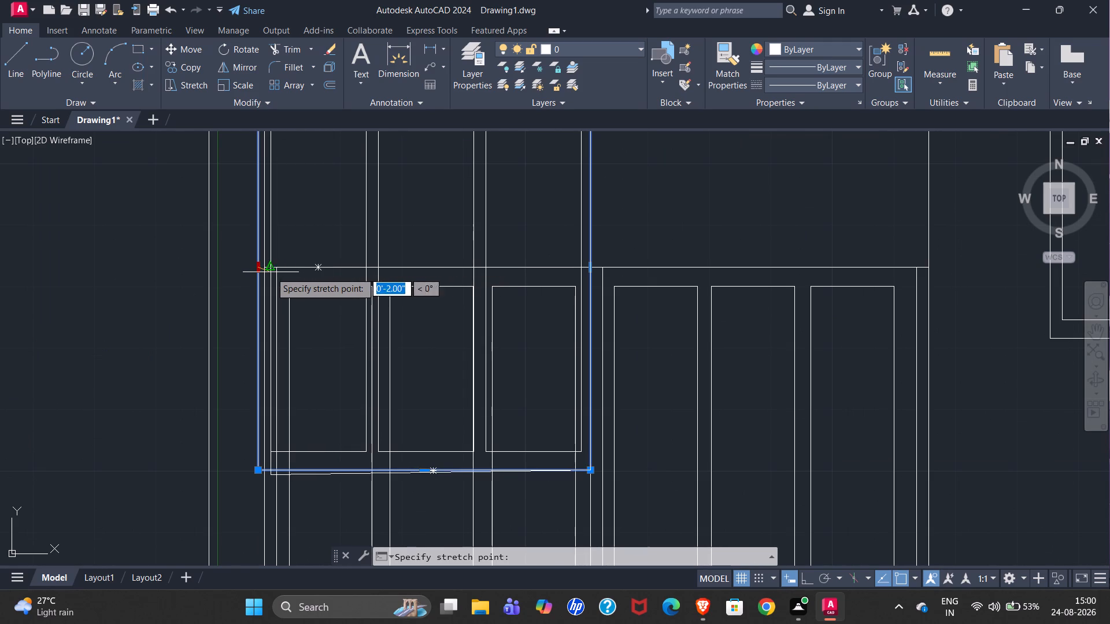
pyautogui.click(314, 270)
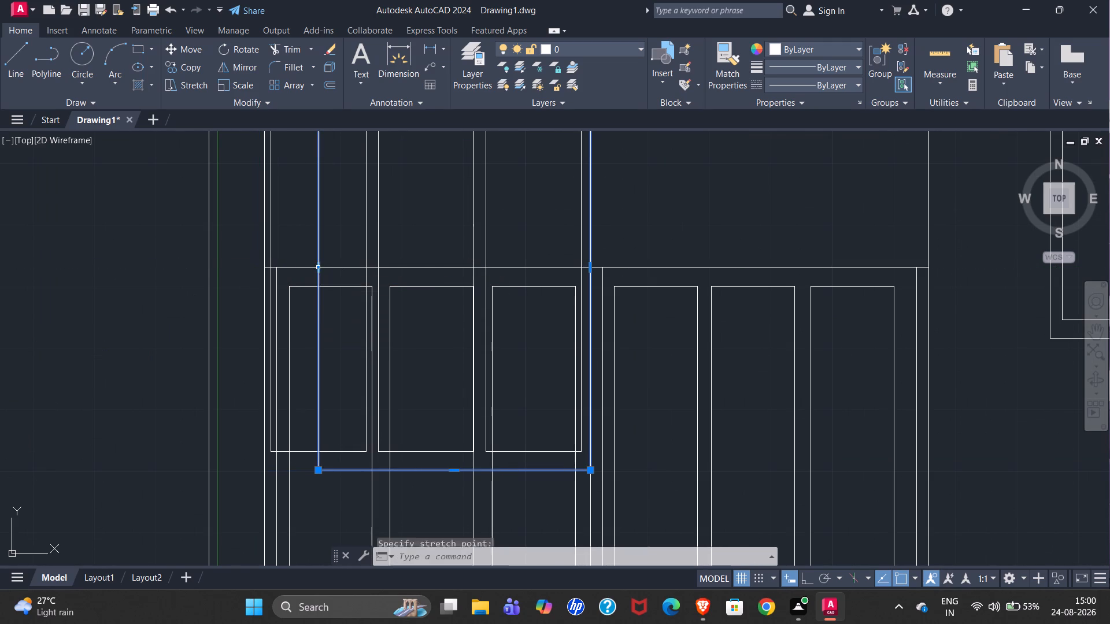
# Compare the narrowed window copy with the reference elevation's window above the main gate.
pyautogui.scroll(-1, 316, 283)
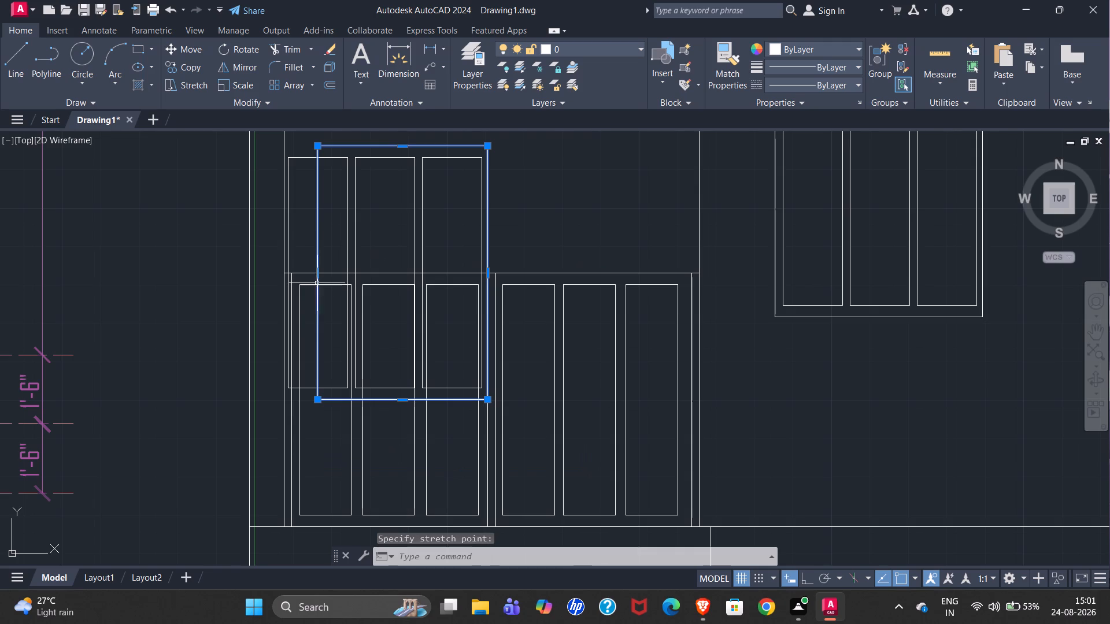
pyautogui.scroll(-1, 345, 278)
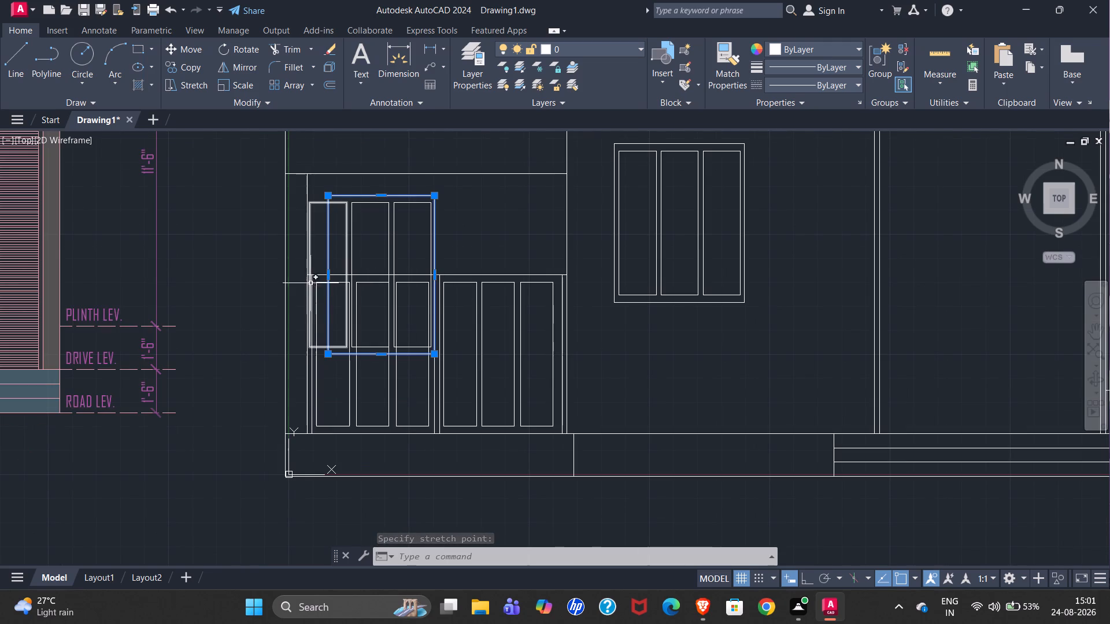
pyautogui.scroll(-2, 418, 270)
pyautogui.scroll(-2, 175, 260)
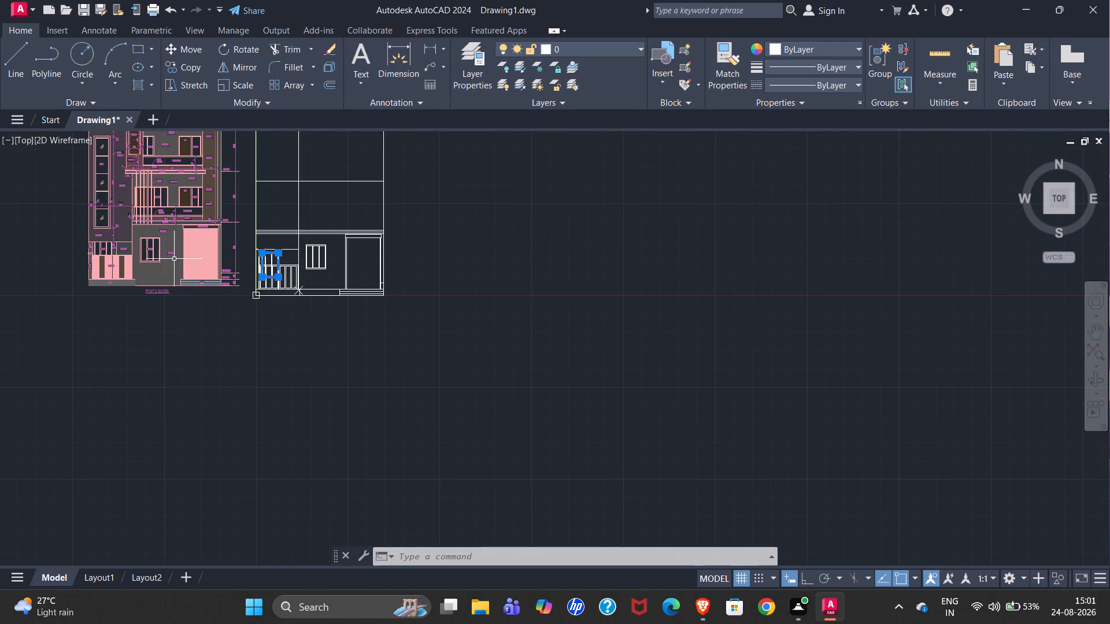
pyautogui.scroll(4, 79, 265)
pyautogui.scroll(-1, 151, 242)
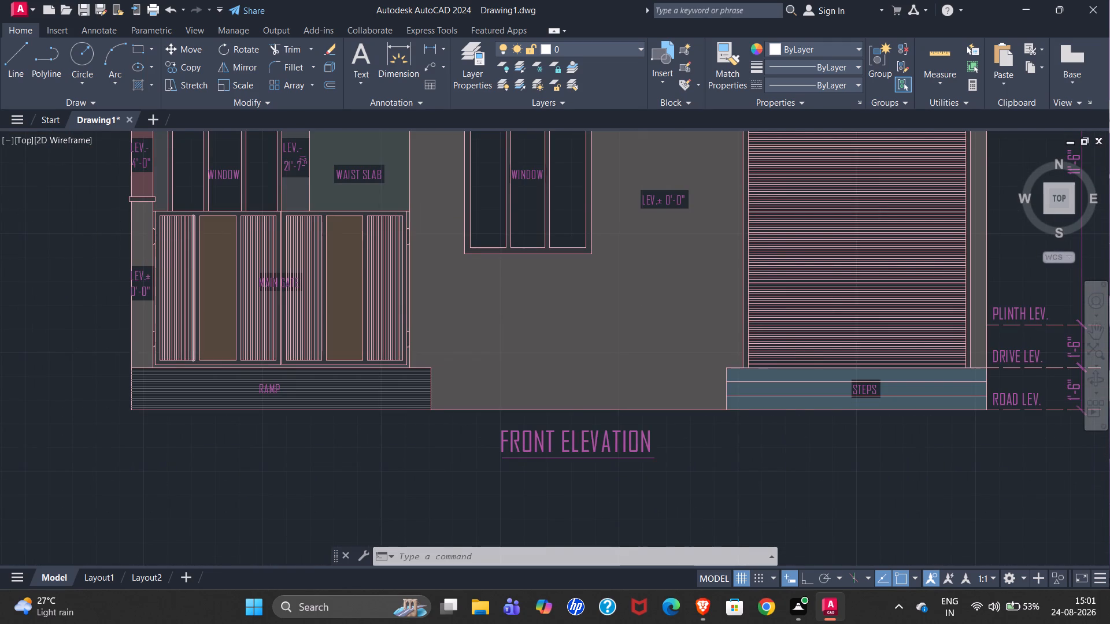
pyautogui.scroll(-2, 42, 246)
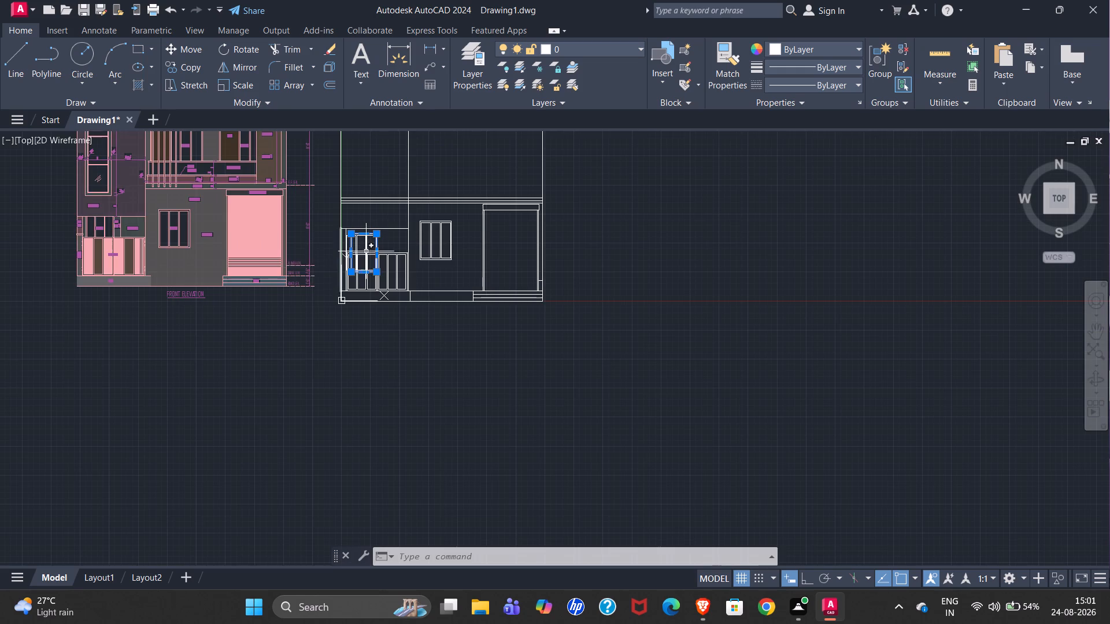
pyautogui.scroll(5, 366, 251)
pyautogui.scroll(-2, 341, 251)
pyautogui.press('Escape')
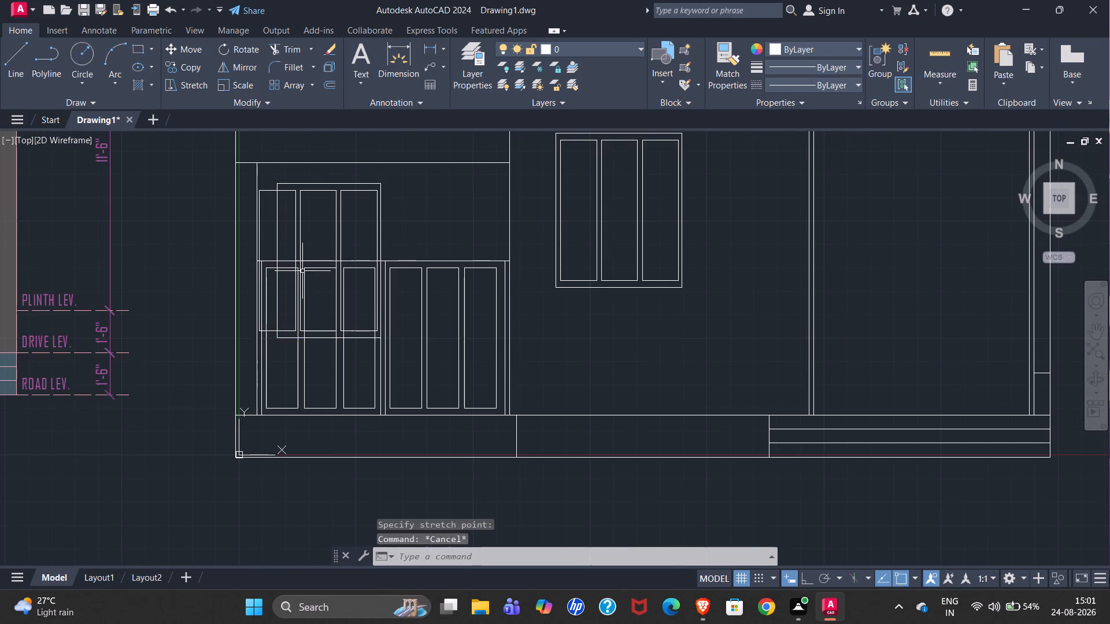
# Delete the first and middle panes of the copied window over the first gate leaf.
pyautogui.scroll(2, 290, 217)
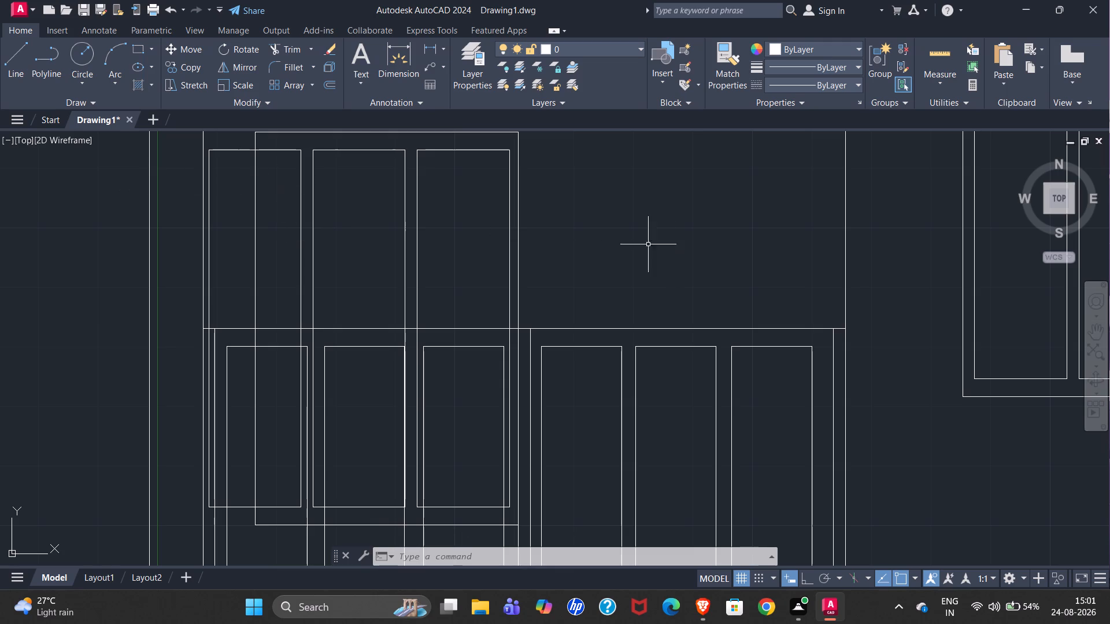
pyautogui.click(405, 179)
pyautogui.click(300, 169)
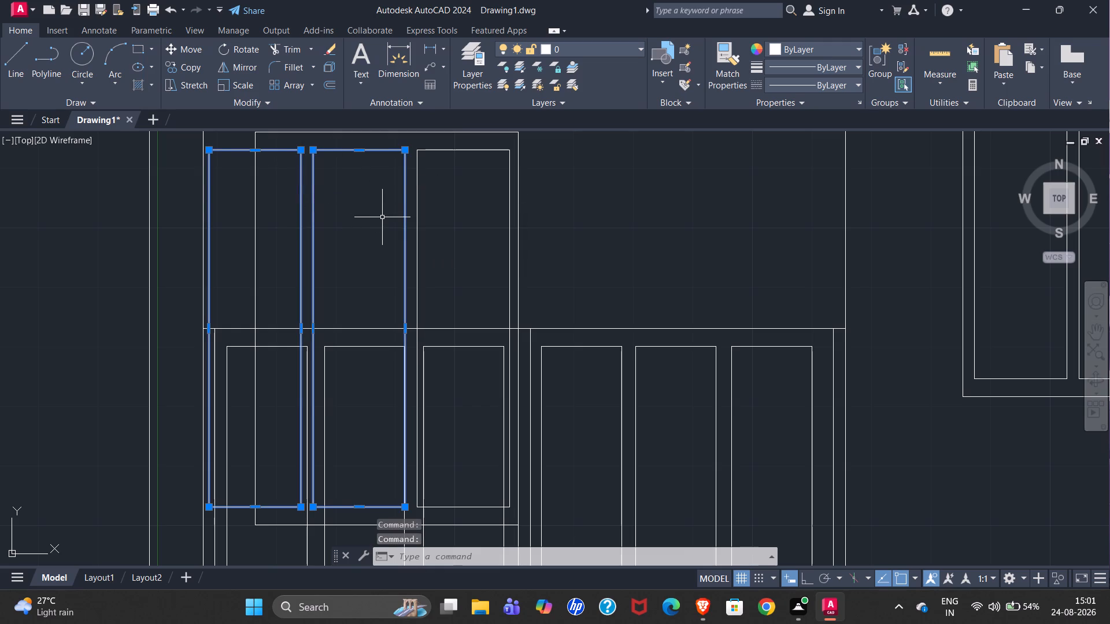
pyautogui.press('Delete')
# Narrow the remaining pane by stretching its left edge inward by about 4 inches.
pyautogui.scroll(-1, 314, 190)
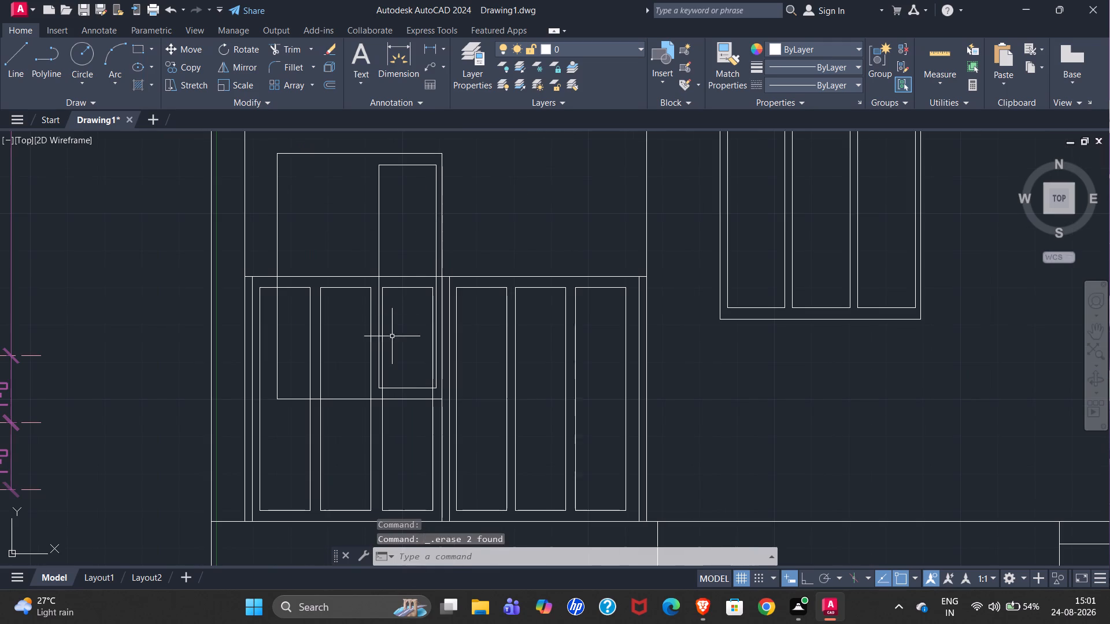
pyautogui.scroll(1, 384, 339)
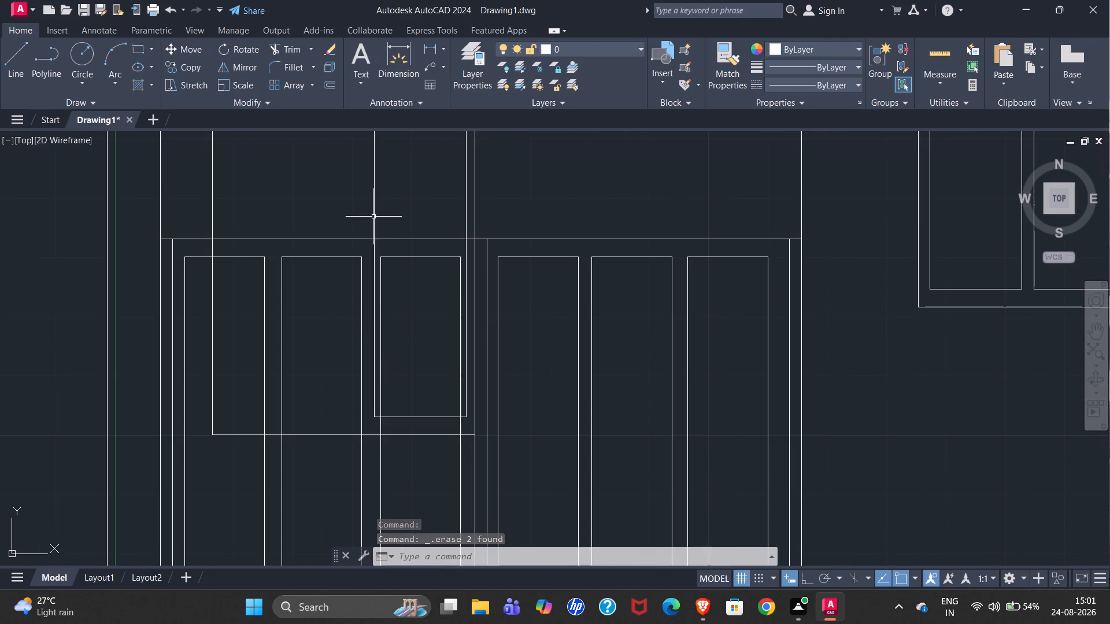
pyautogui.click(375, 217)
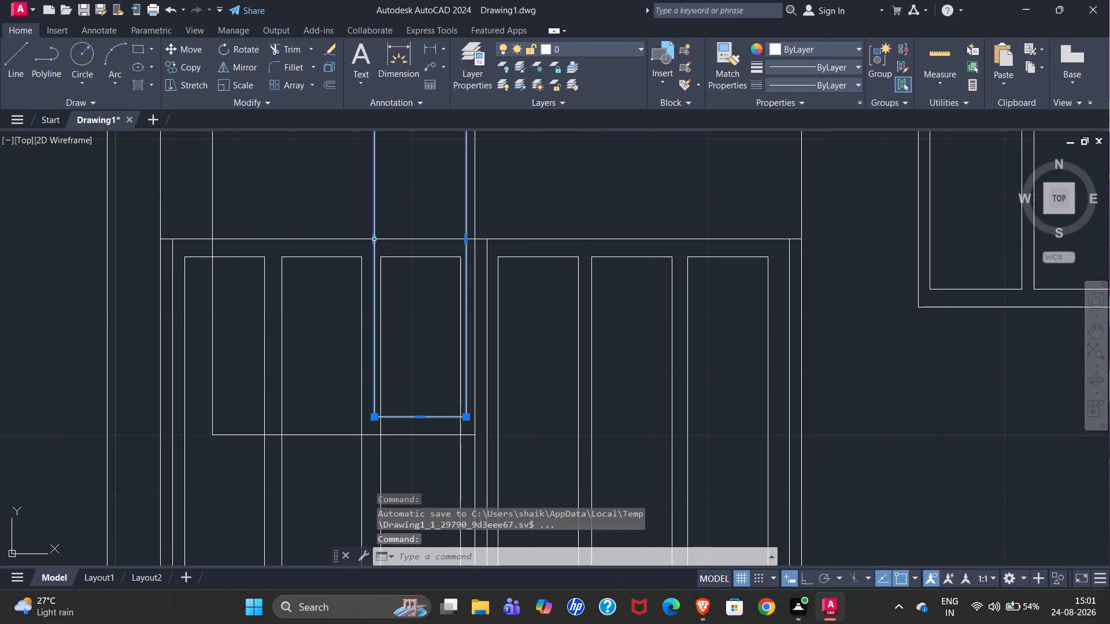
pyautogui.click(375, 240)
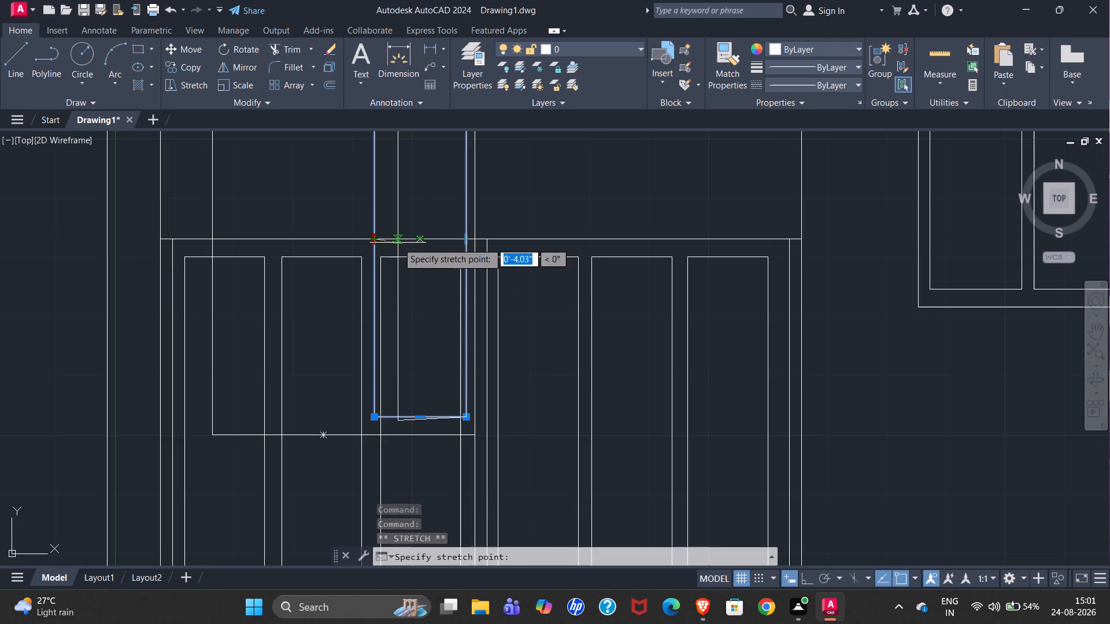
pyautogui.click(398, 243)
pyautogui.scroll(-1, 282, 264)
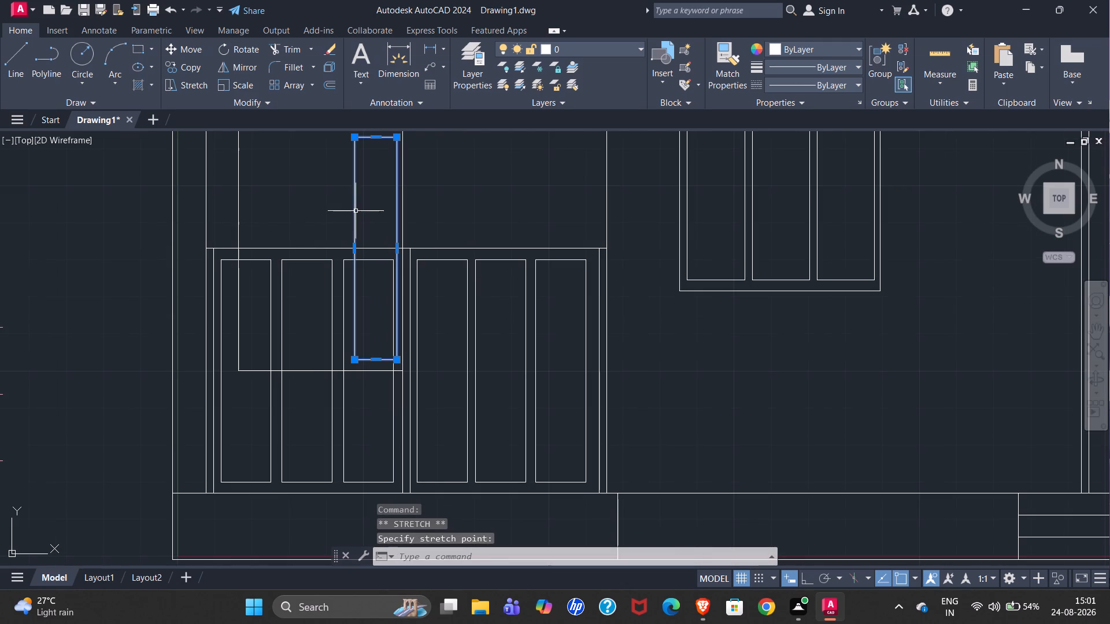
# Copy the narrowed pane twice leftward inside the frame, placing the second copy with Ortho on about 2'-5" from the original.
pyautogui.write('CO')
pyautogui.press('Return')
pyautogui.click(355, 358)
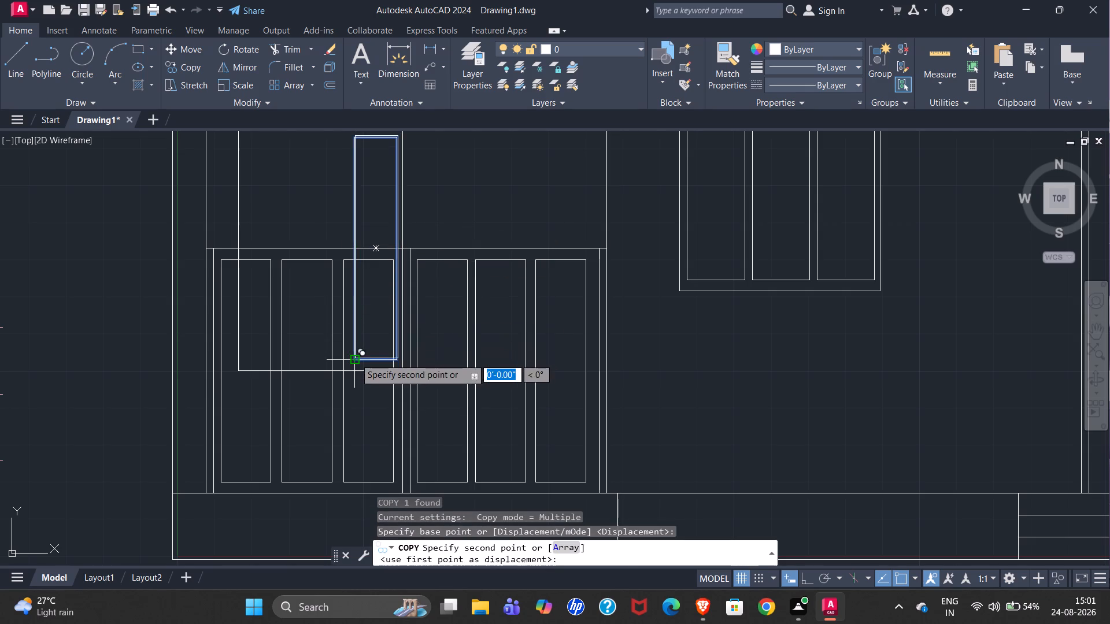
pyautogui.click(297, 355)
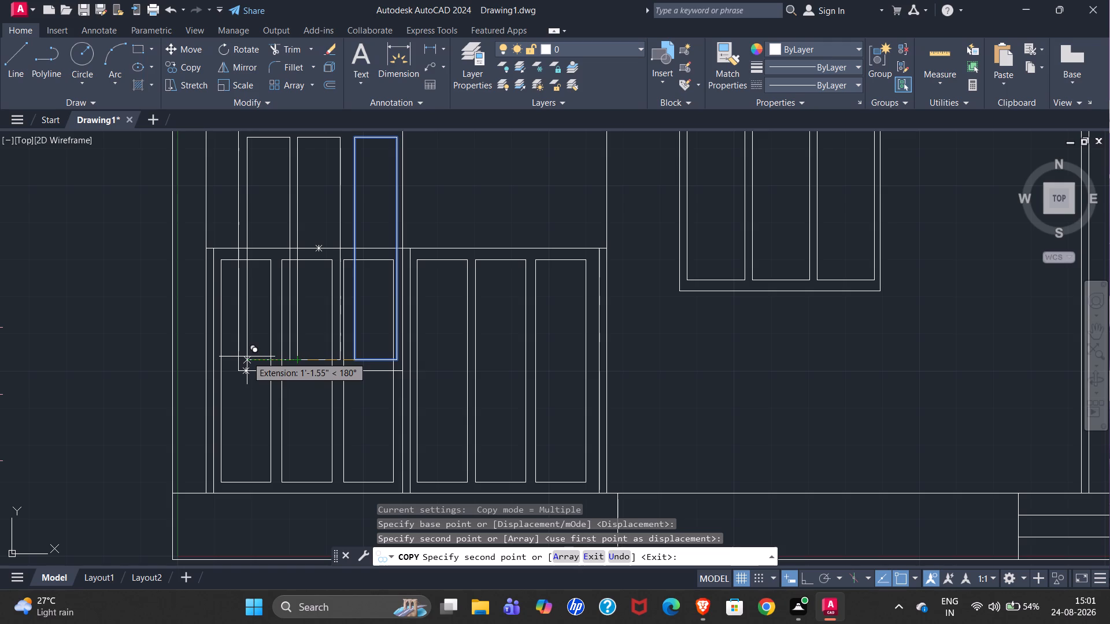
pyautogui.click(806, 579)
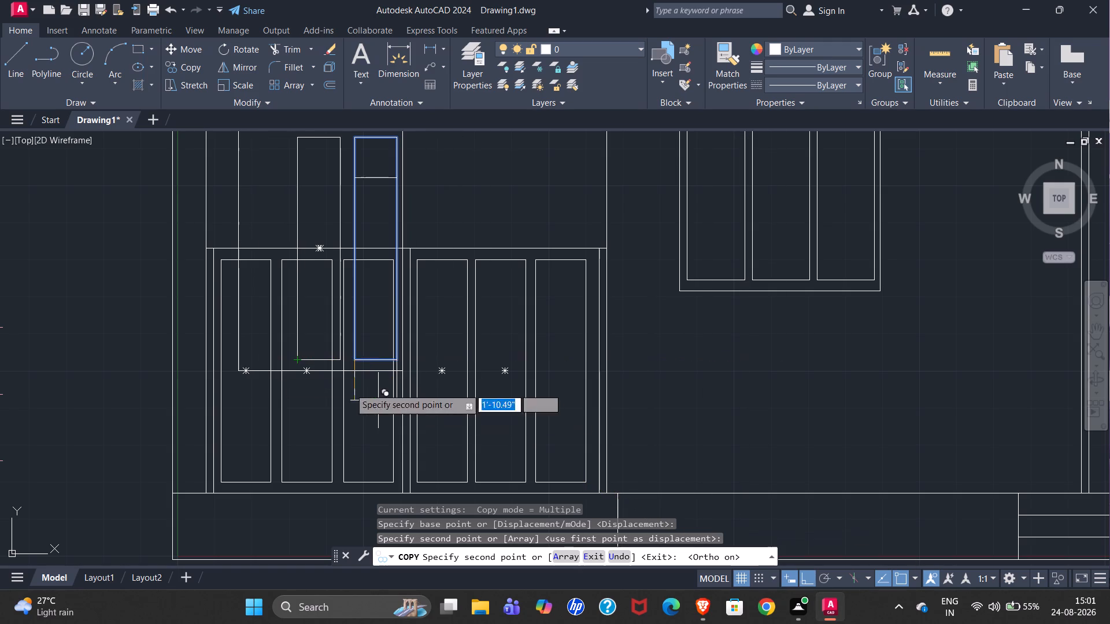
pyautogui.click(246, 359)
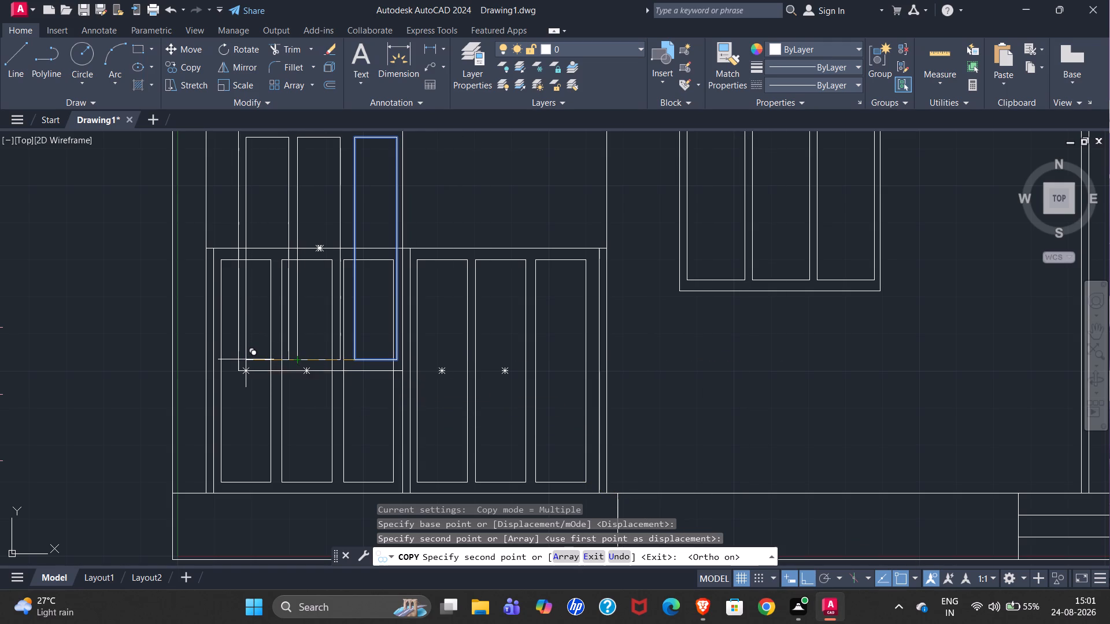
pyautogui.press('Escape')
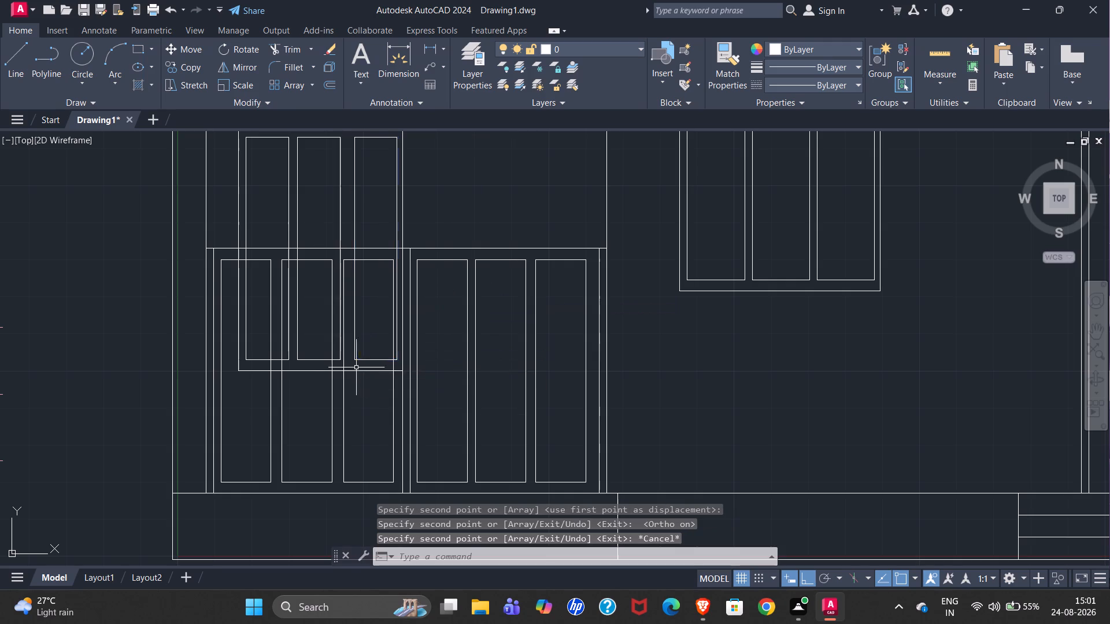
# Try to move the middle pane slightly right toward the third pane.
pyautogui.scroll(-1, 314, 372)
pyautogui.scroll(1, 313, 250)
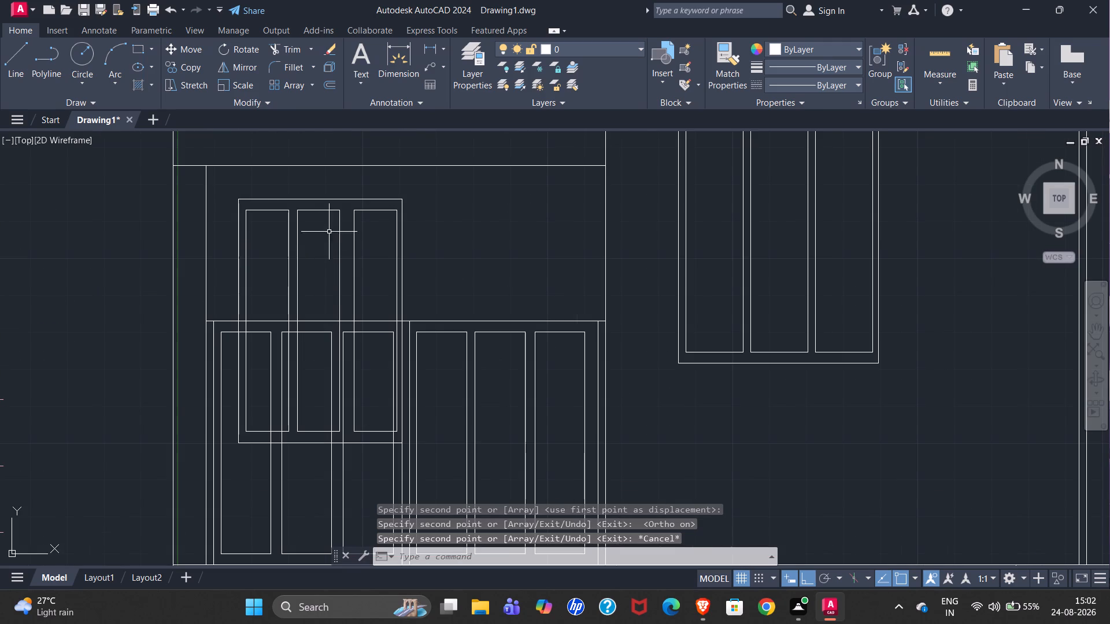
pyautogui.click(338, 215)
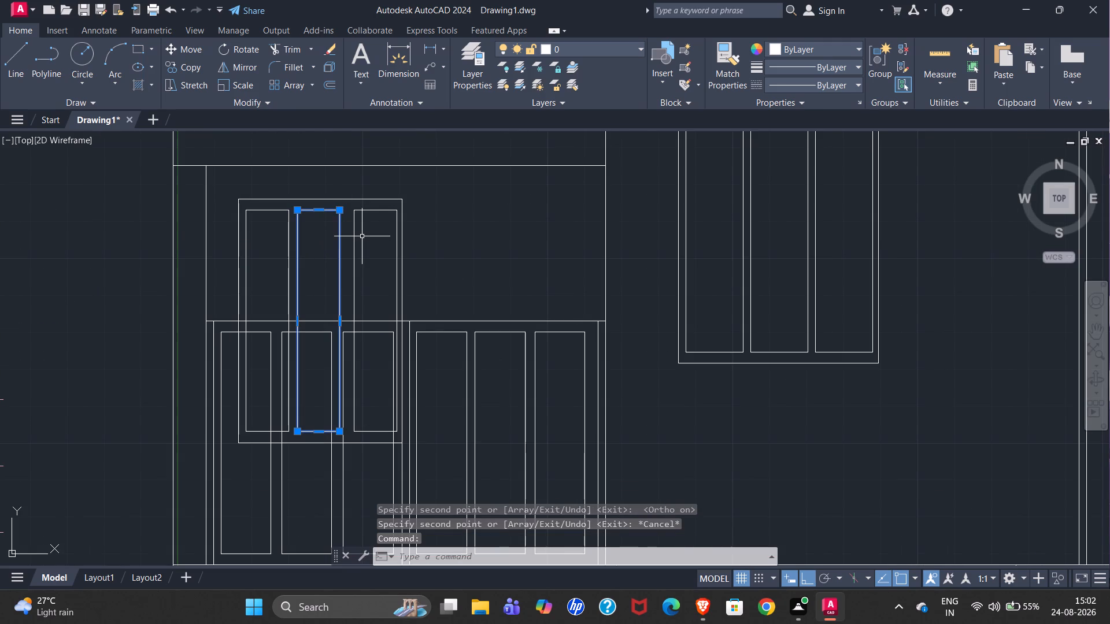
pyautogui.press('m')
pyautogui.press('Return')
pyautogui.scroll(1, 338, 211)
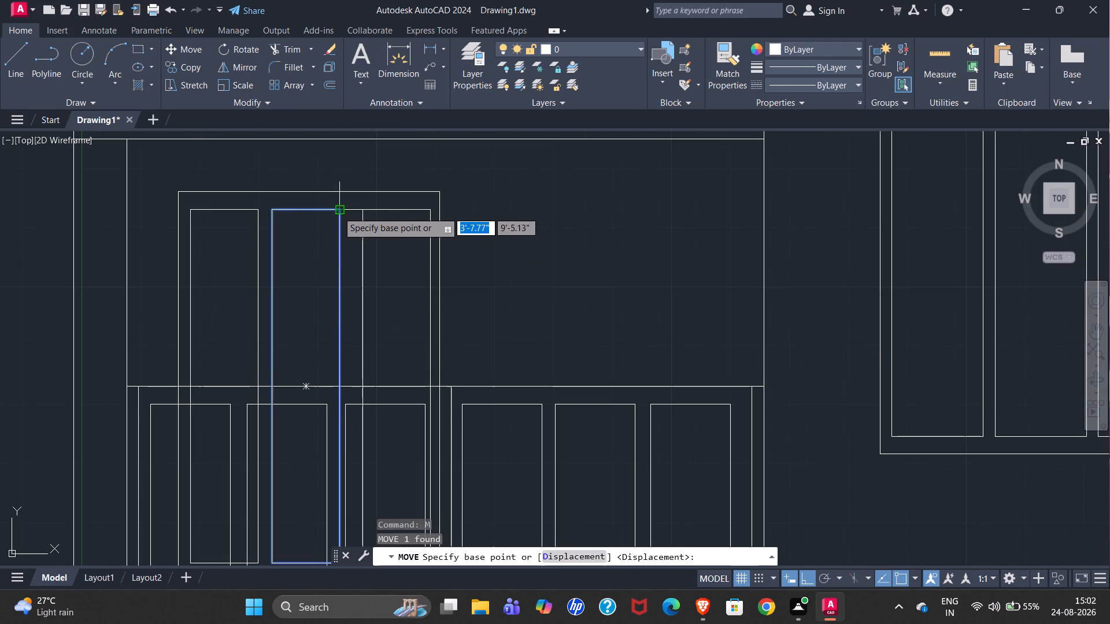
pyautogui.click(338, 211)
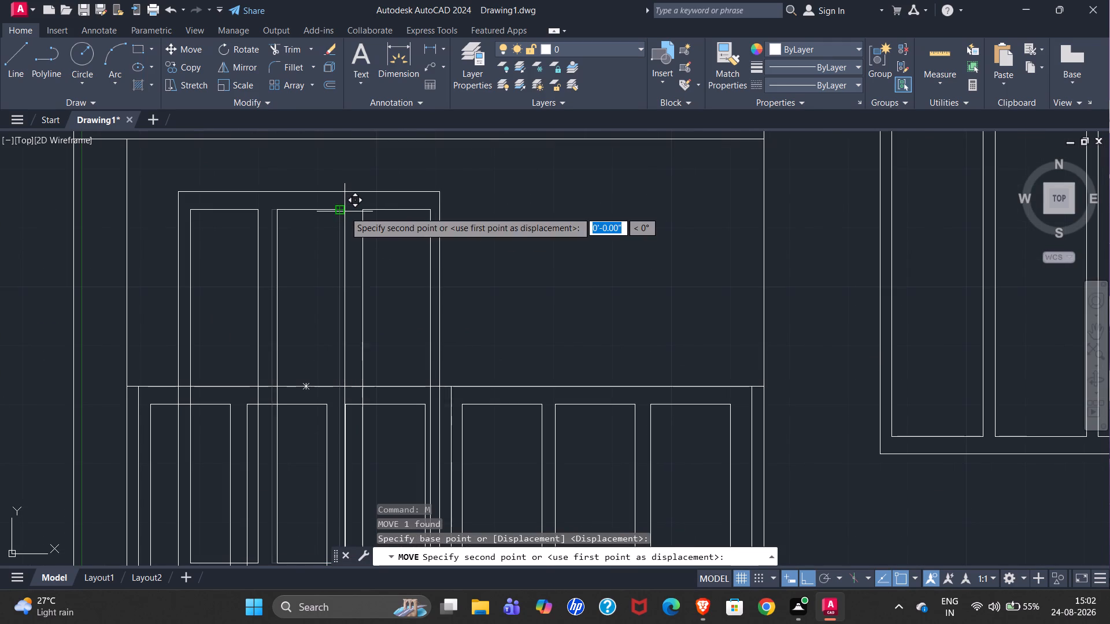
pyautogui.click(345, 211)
# Move the middle pane horizontally a little to the right, using its upper right corner as the base point.
pyautogui.click(340, 211)
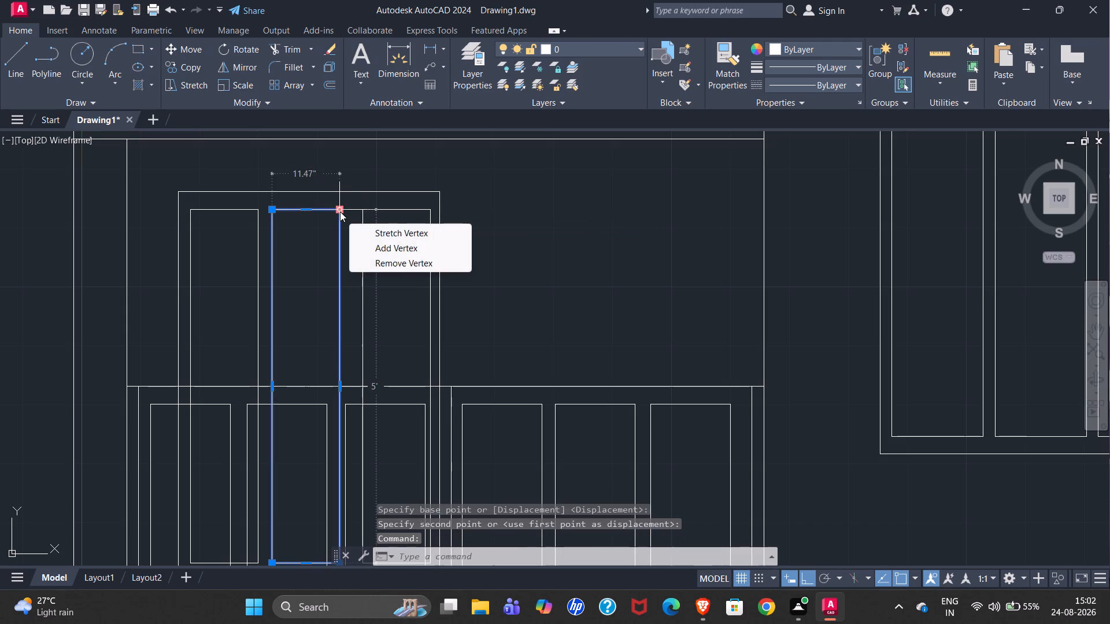
pyautogui.press('m')
pyautogui.press('Return')
pyautogui.scroll(4, 335, 211)
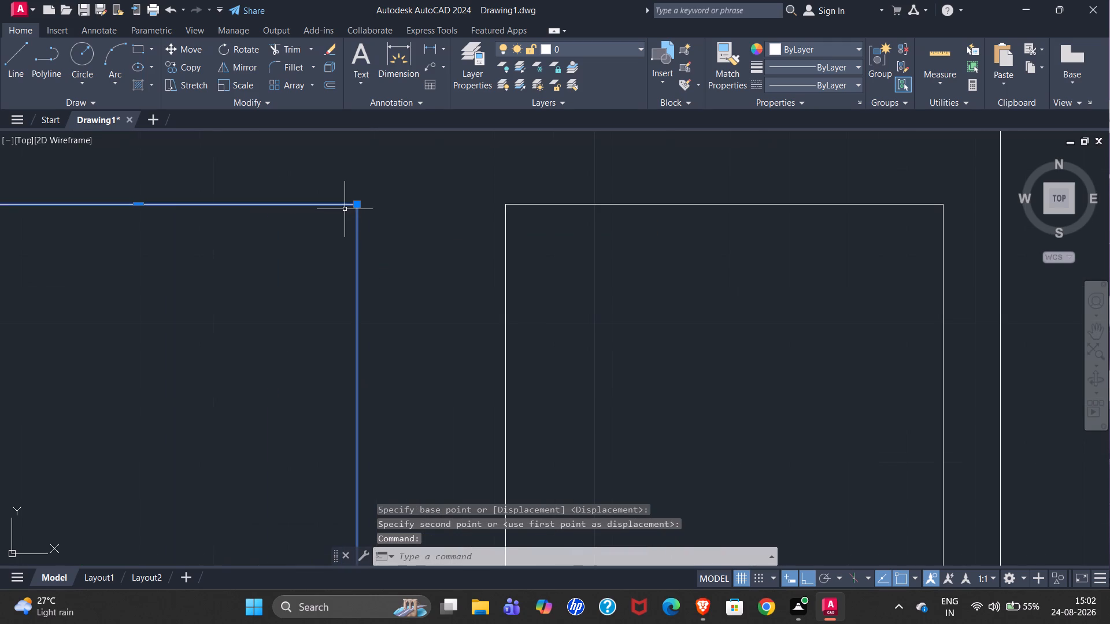
pyautogui.press('m')
pyautogui.press('Return')
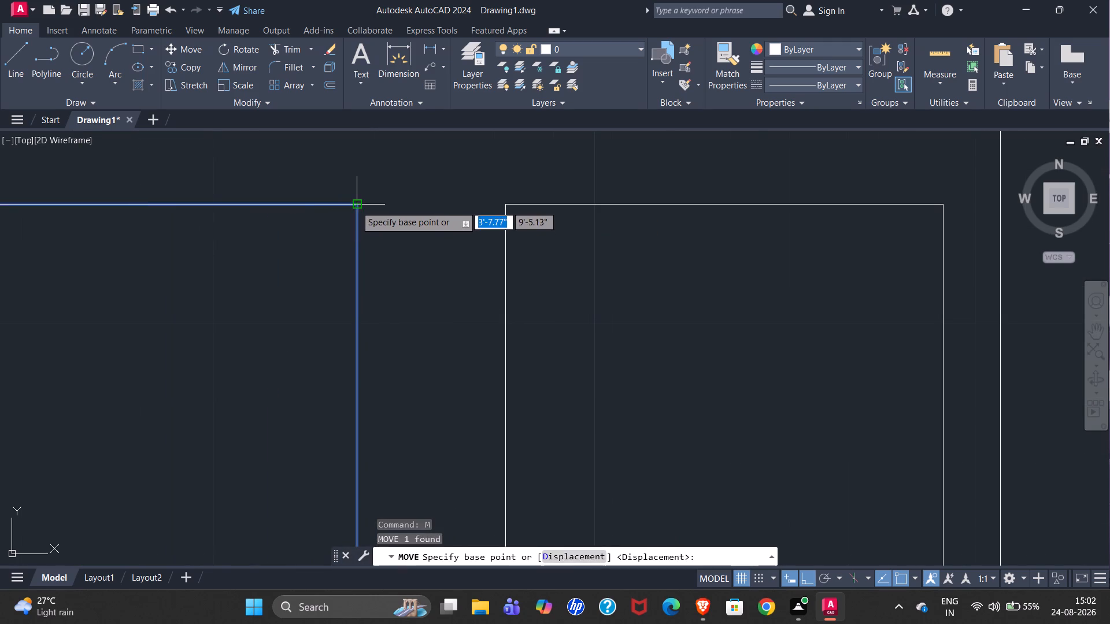
pyautogui.click(356, 206)
pyautogui.click(407, 207)
pyautogui.scroll(-3, 379, 196)
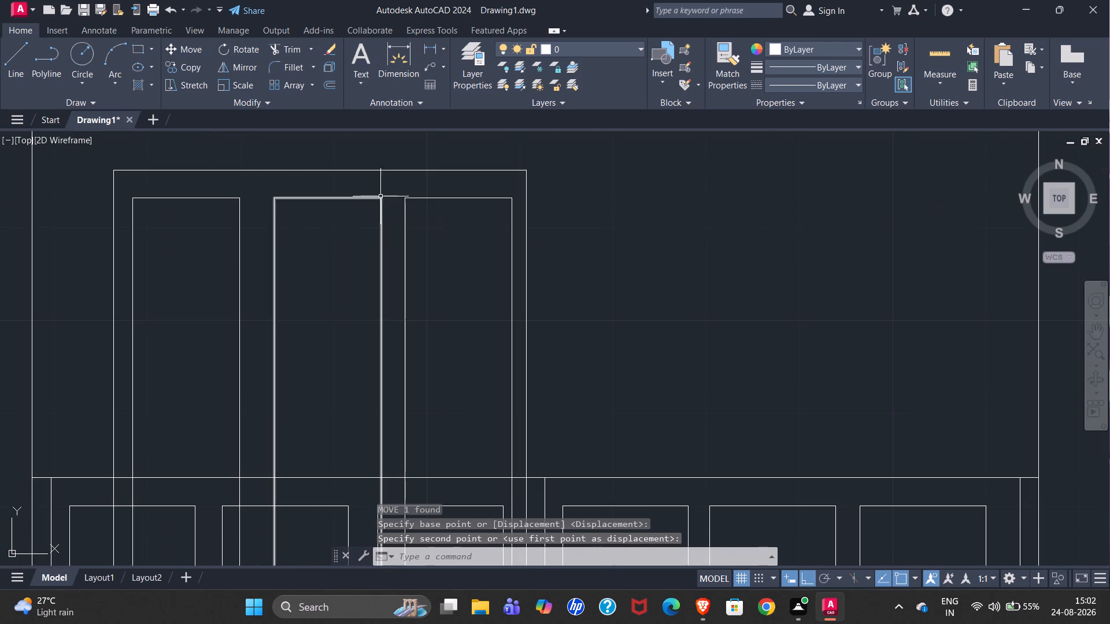
pyautogui.scroll(-2, 275, 206)
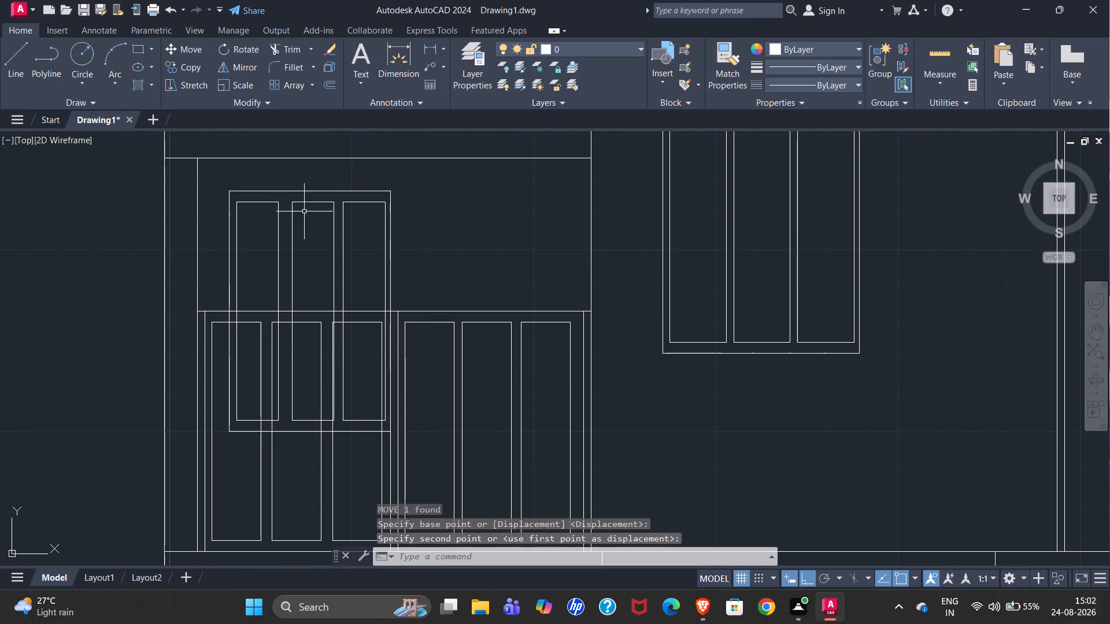
# Move the middle pane about 0.5 inch back to the left to even out the gaps between the panes.
pyautogui.click(293, 202)
pyautogui.press('m')
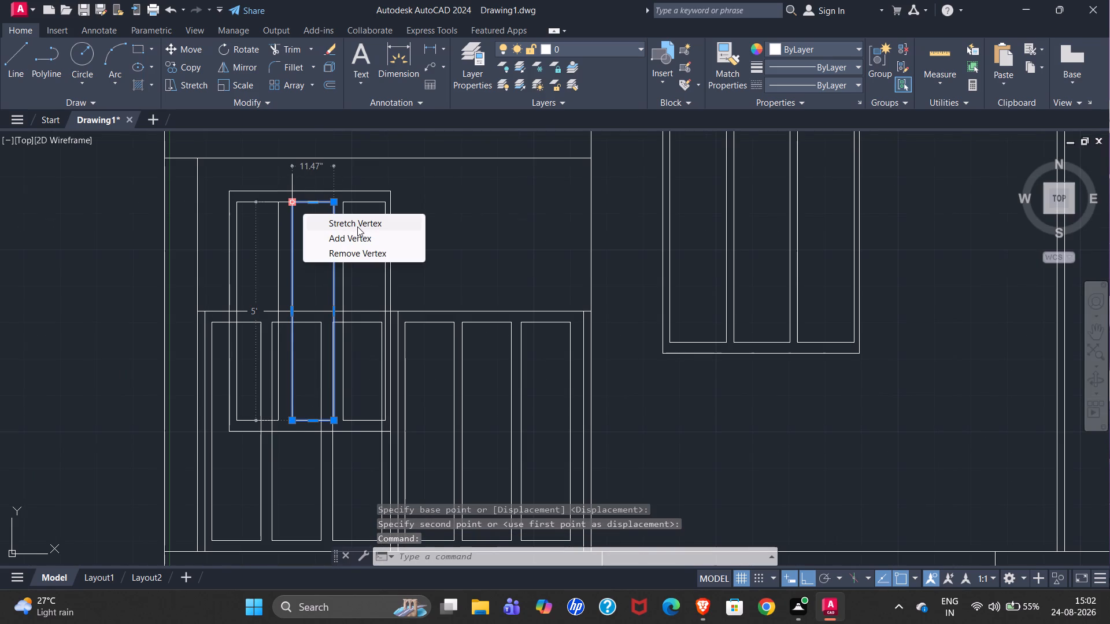
pyautogui.press('Return')
pyautogui.press('Escape')
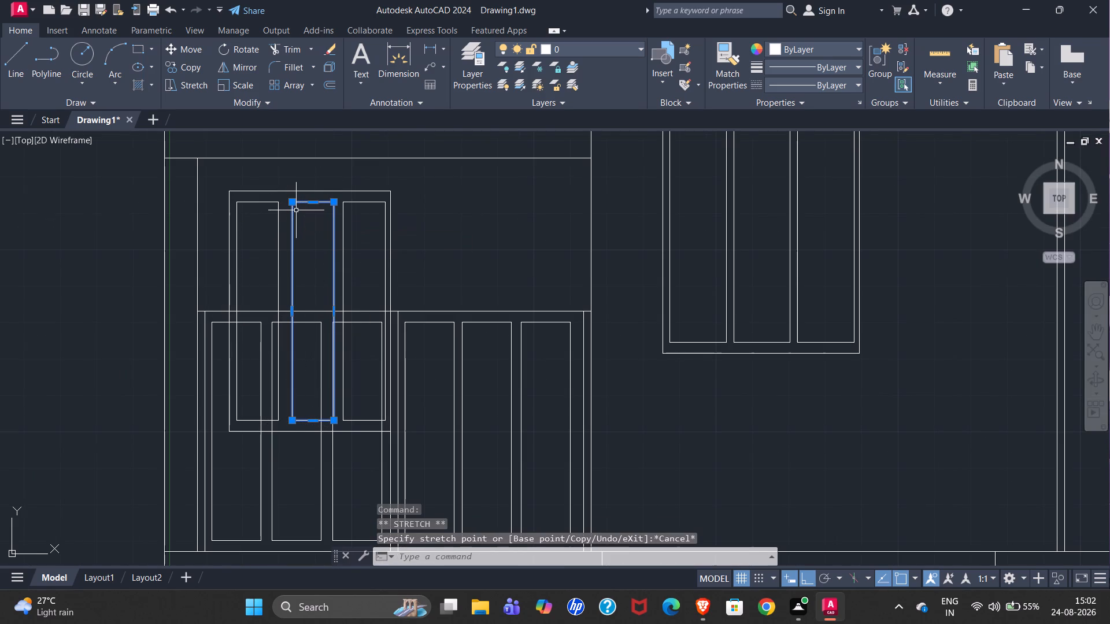
pyautogui.press('m')
pyautogui.press('Return')
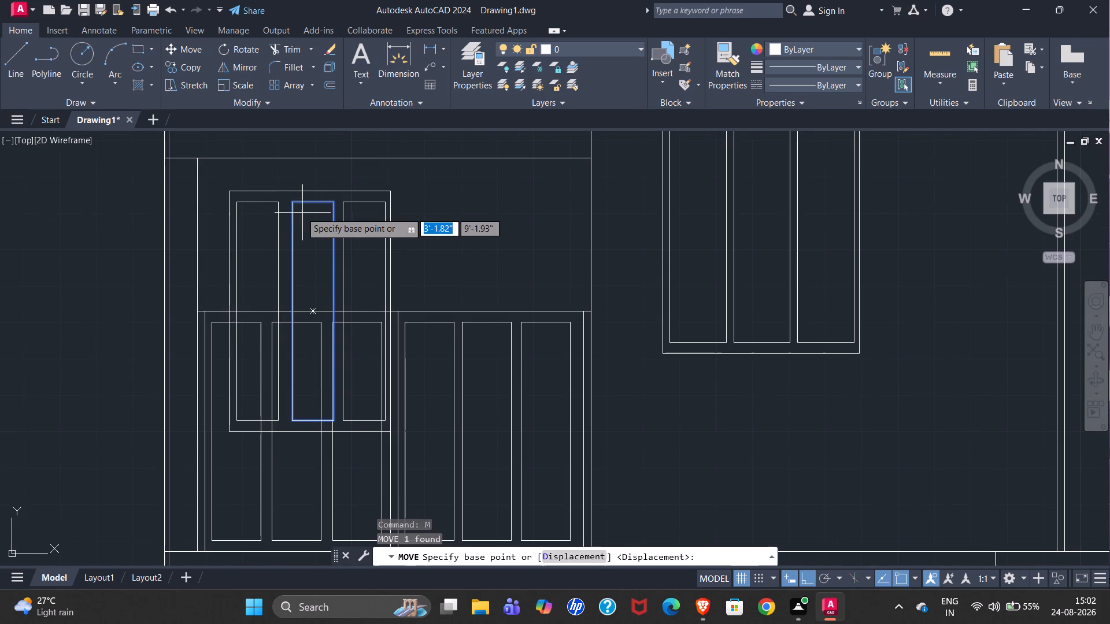
pyautogui.scroll(3, 293, 203)
pyautogui.click(284, 204)
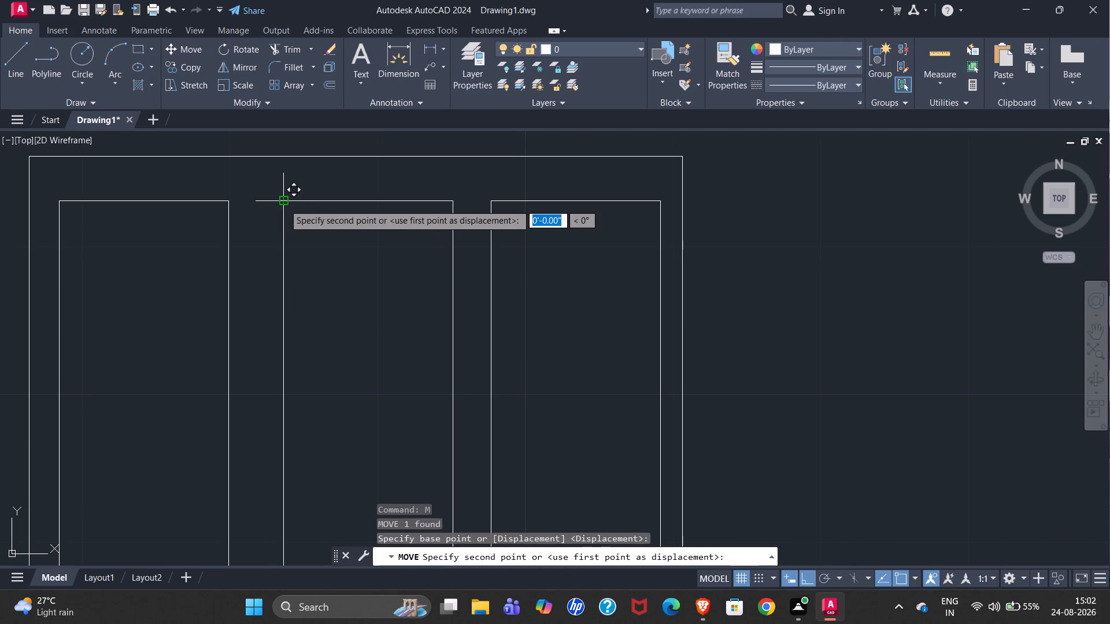
pyautogui.scroll(3, 274, 204)
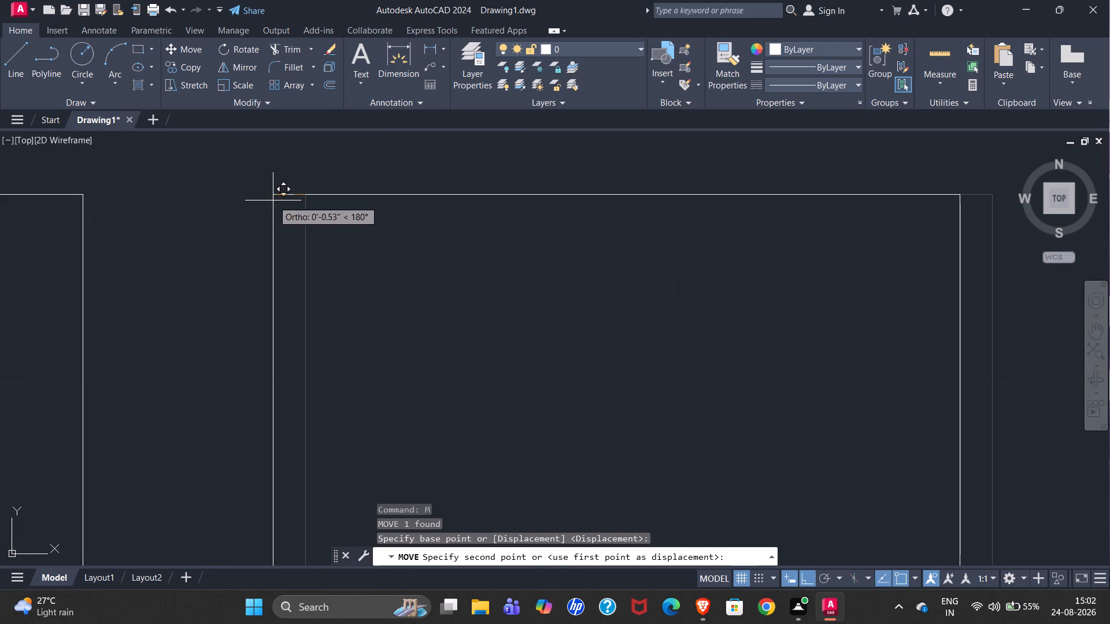
pyautogui.click(273, 200)
pyautogui.scroll(-4, 273, 200)
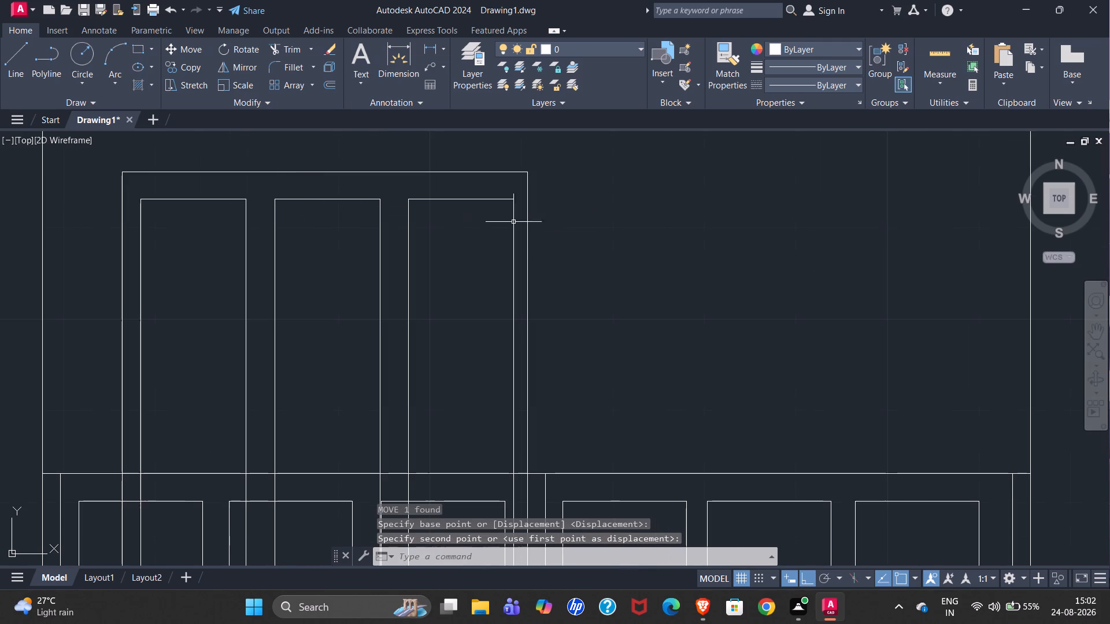
pyautogui.scroll(-1, 521, 216)
pyautogui.scroll(-1, 446, 197)
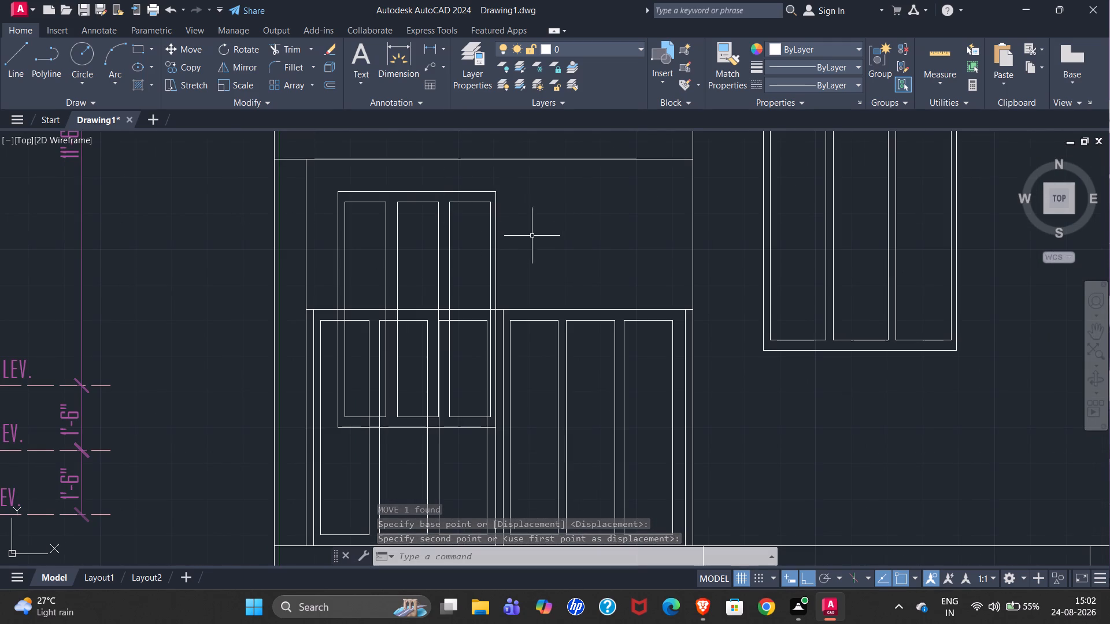
# Trim the upper window's frame and pane lines where they overlap the three panels of the left gate leaf.
pyautogui.scroll(1, 351, 348)
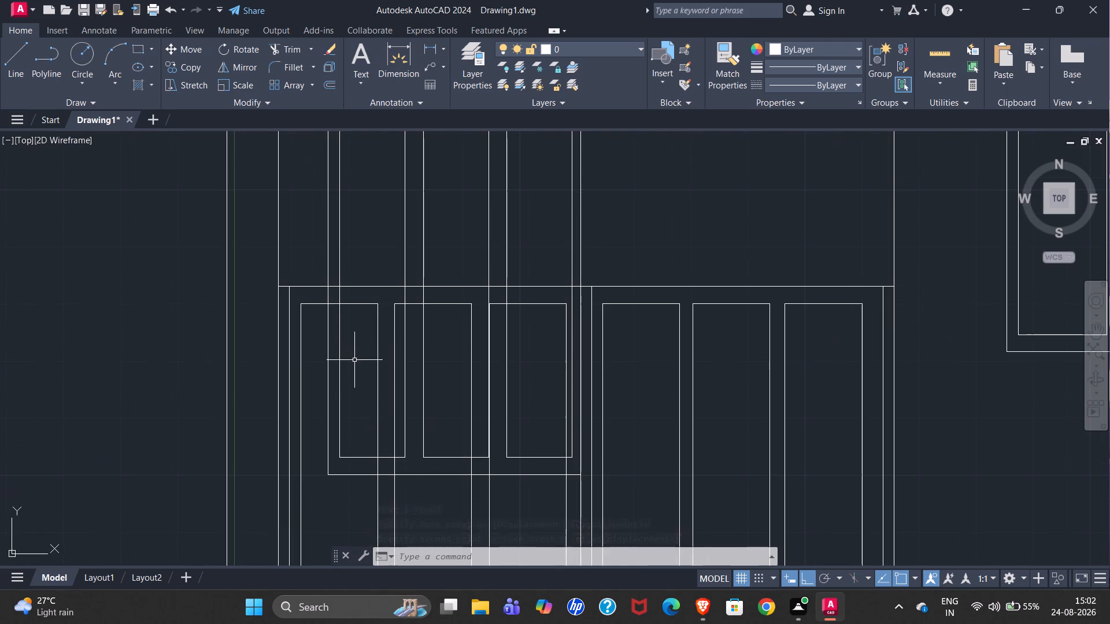
pyautogui.press('t')
pyautogui.press('r')
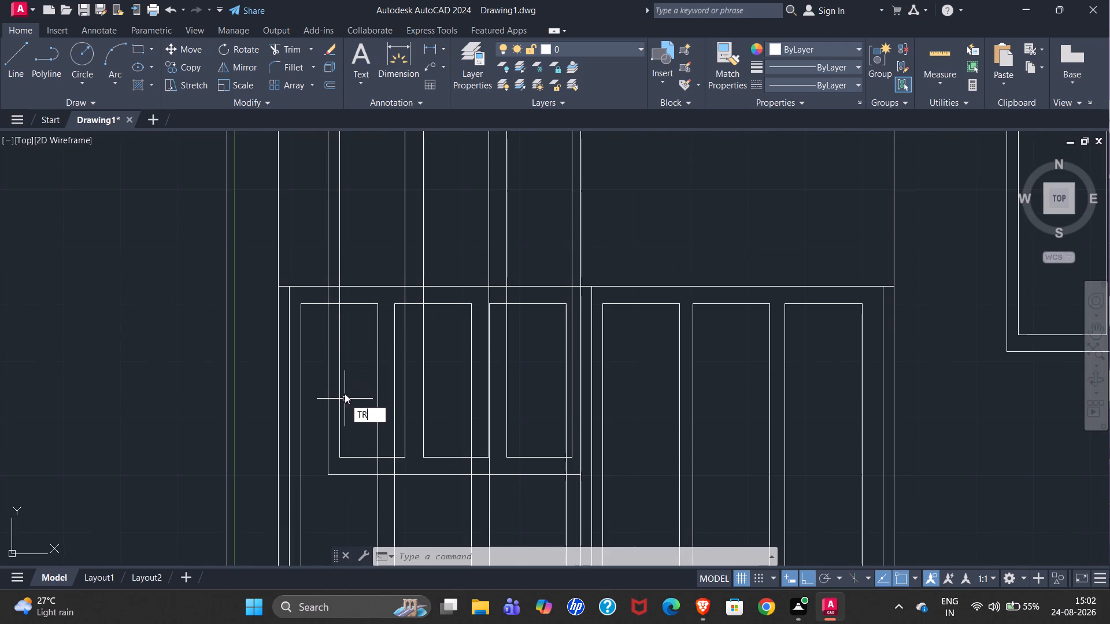
pyautogui.press('Return')
pyautogui.moveTo(321, 348); pyautogui.dragTo(356, 346)
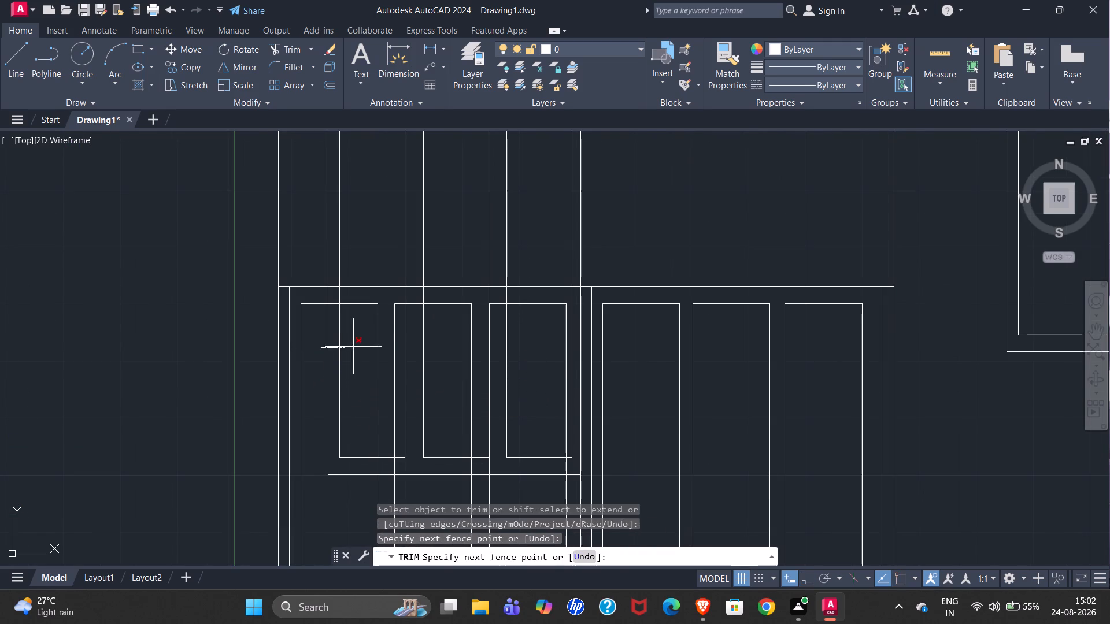
pyautogui.moveTo(356, 346); pyautogui.dragTo(359, 346)
pyautogui.moveTo(353, 429); pyautogui.dragTo(356, 491)
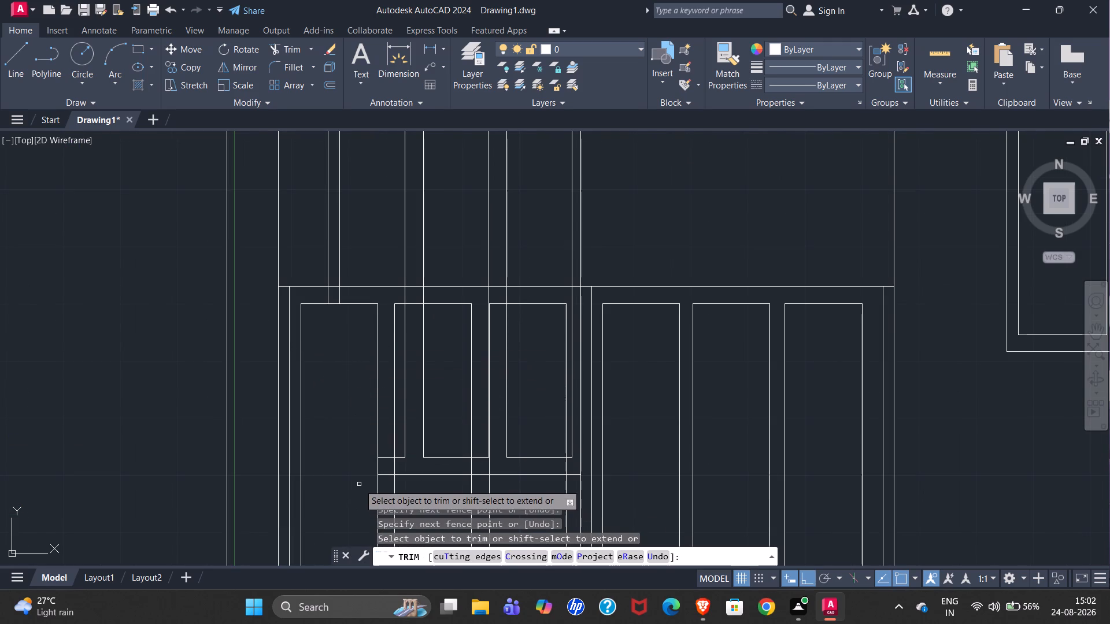
pyautogui.moveTo(386, 485); pyautogui.dragTo(388, 441)
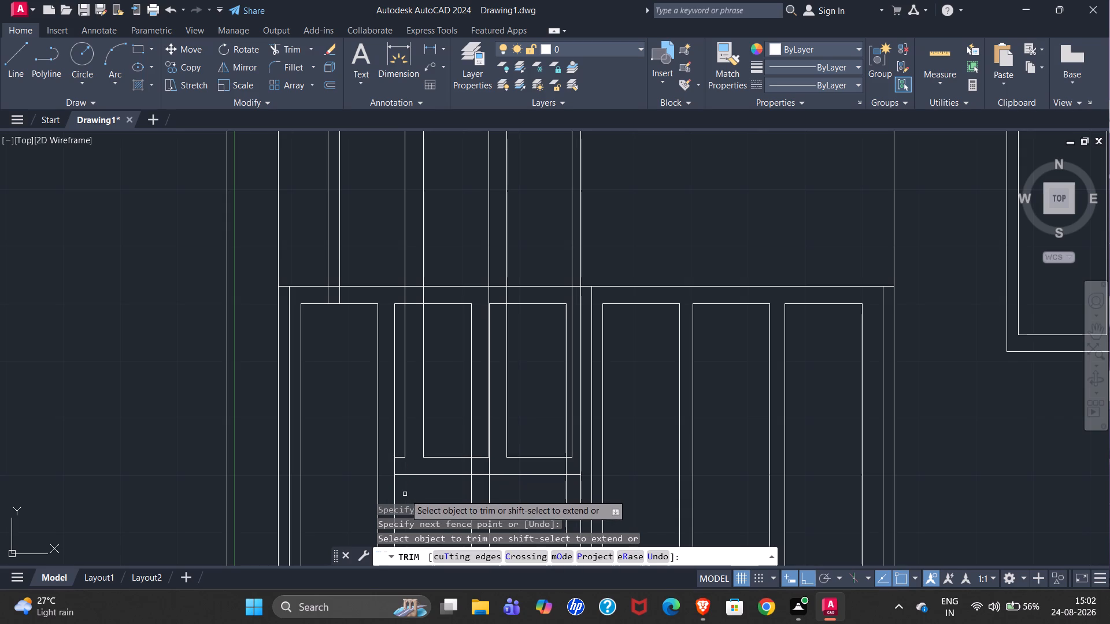
pyautogui.moveTo(405, 494); pyautogui.dragTo(447, 468)
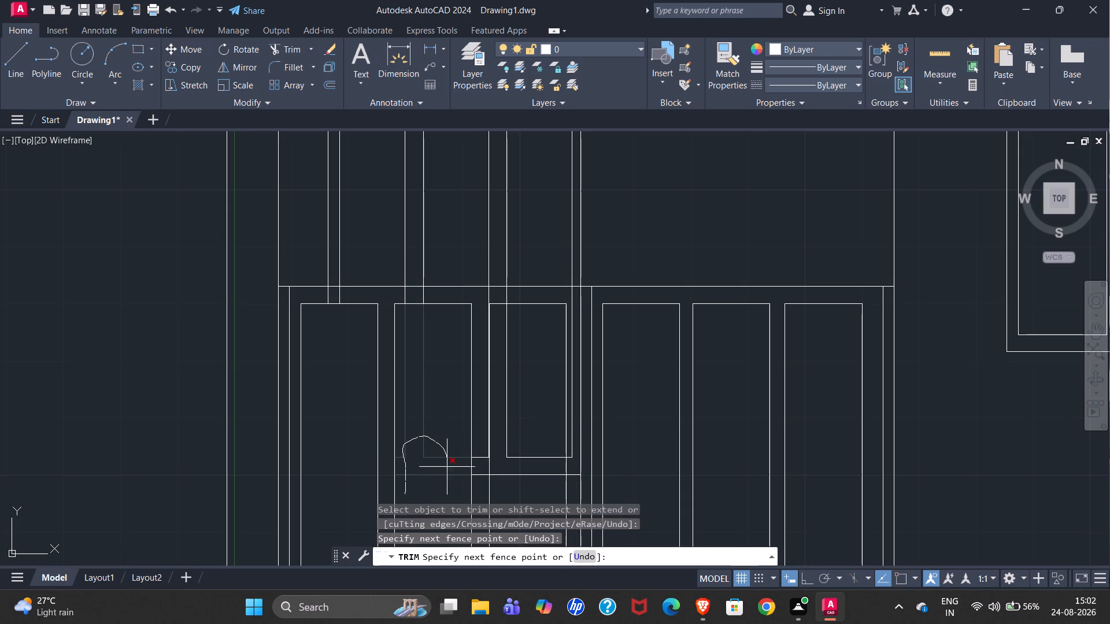
pyautogui.moveTo(447, 468); pyautogui.dragTo(450, 492)
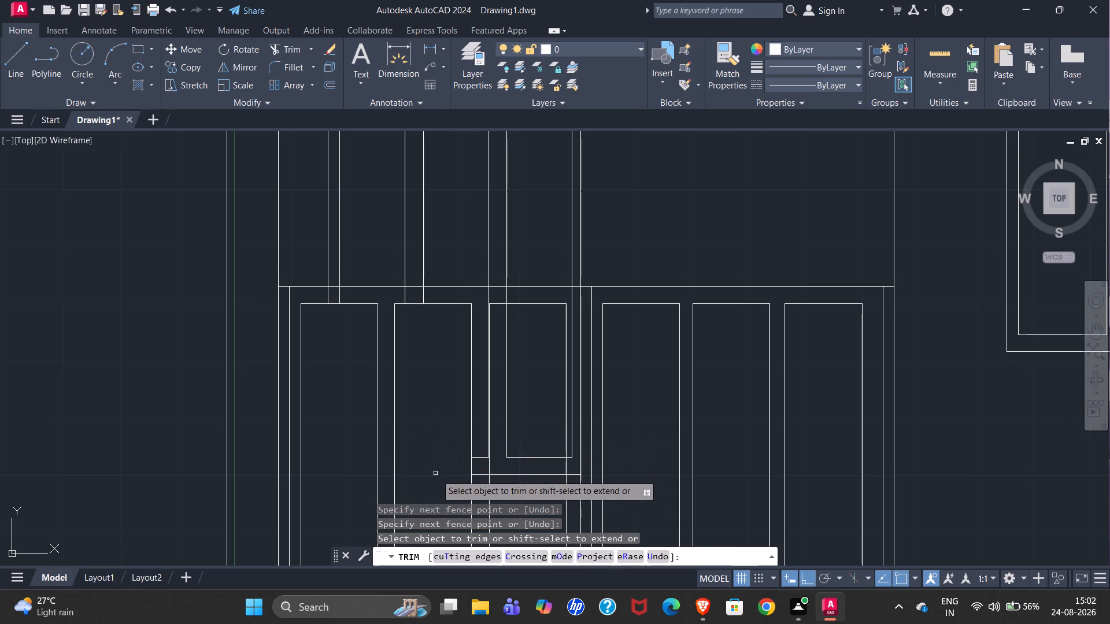
pyautogui.moveTo(484, 488); pyautogui.dragTo(482, 447)
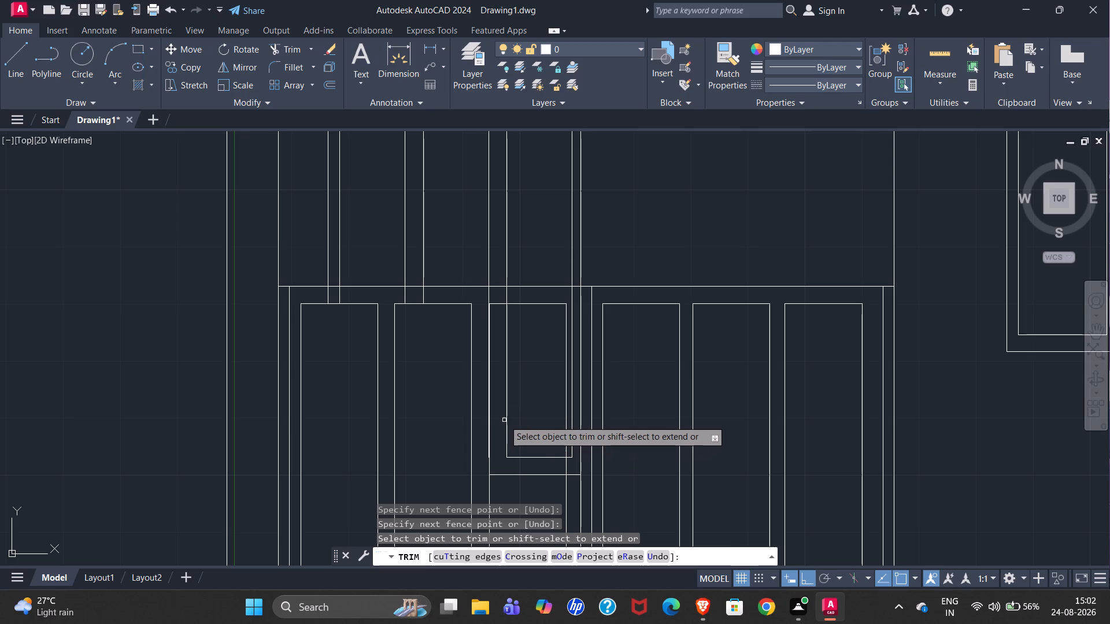
pyautogui.moveTo(499, 392); pyautogui.dragTo(532, 468)
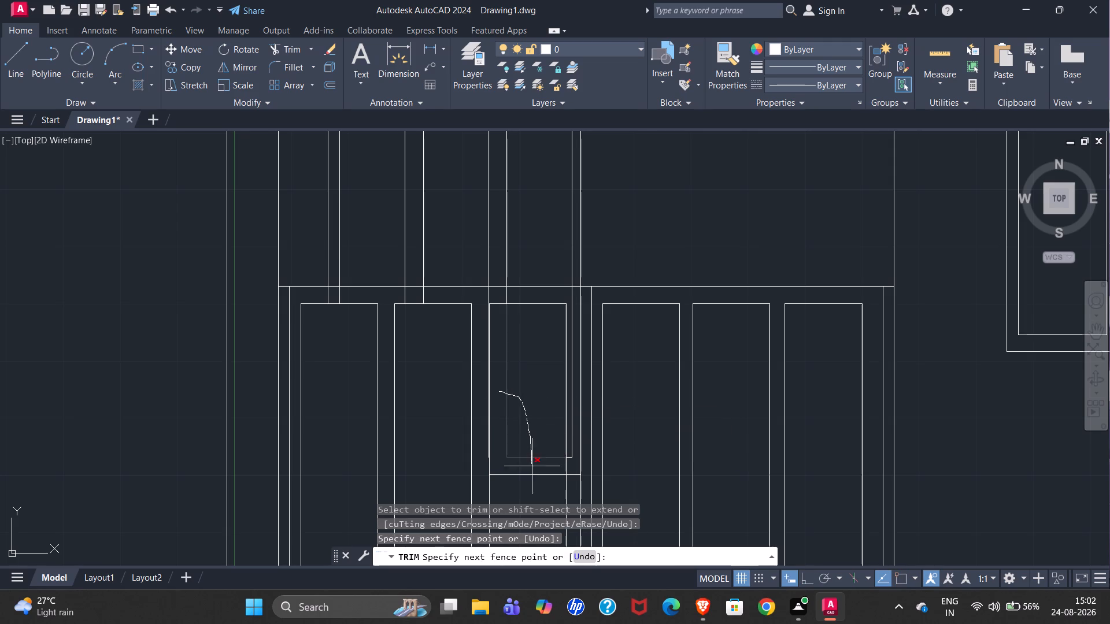
pyautogui.moveTo(532, 468); pyautogui.dragTo(521, 489)
# Trim the leftover window line pieces beside the left gate leaf's third panel, along both its edges and near the gate's centre.
pyautogui.scroll(3, 502, 392)
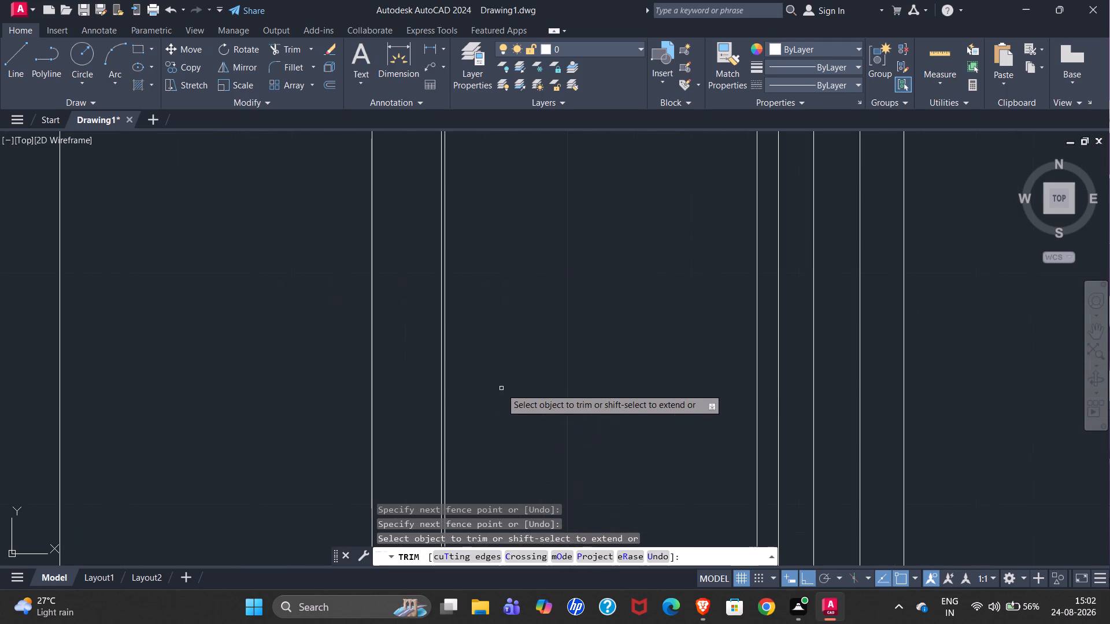
pyautogui.scroll(-1, 465, 351)
pyautogui.scroll(2, 434, 146)
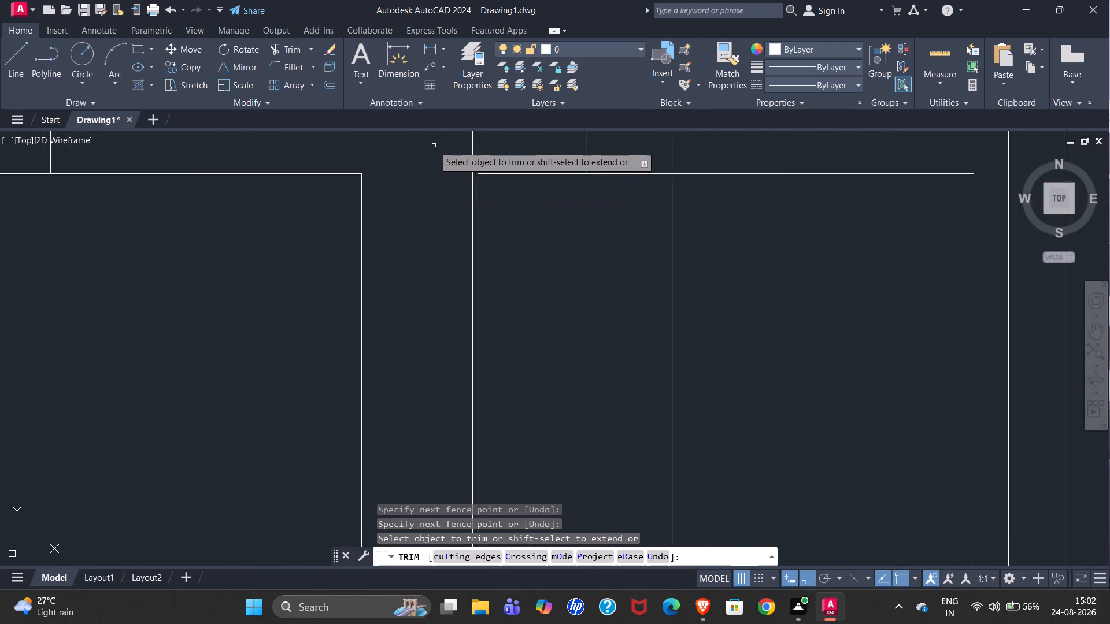
pyautogui.scroll(1, 434, 146)
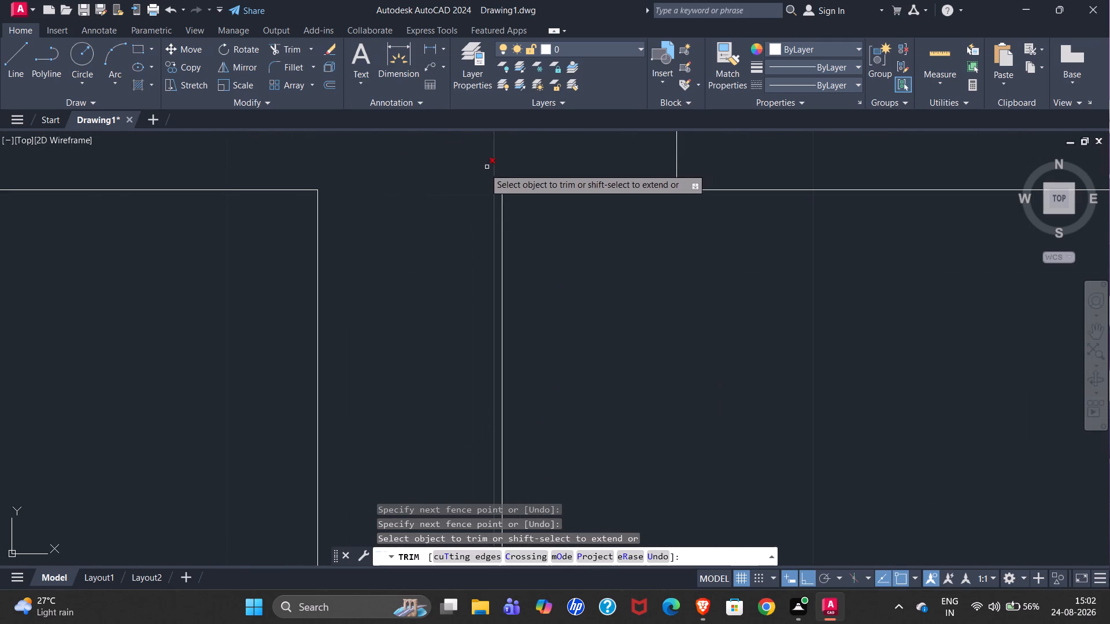
pyautogui.scroll(-4, 443, 211)
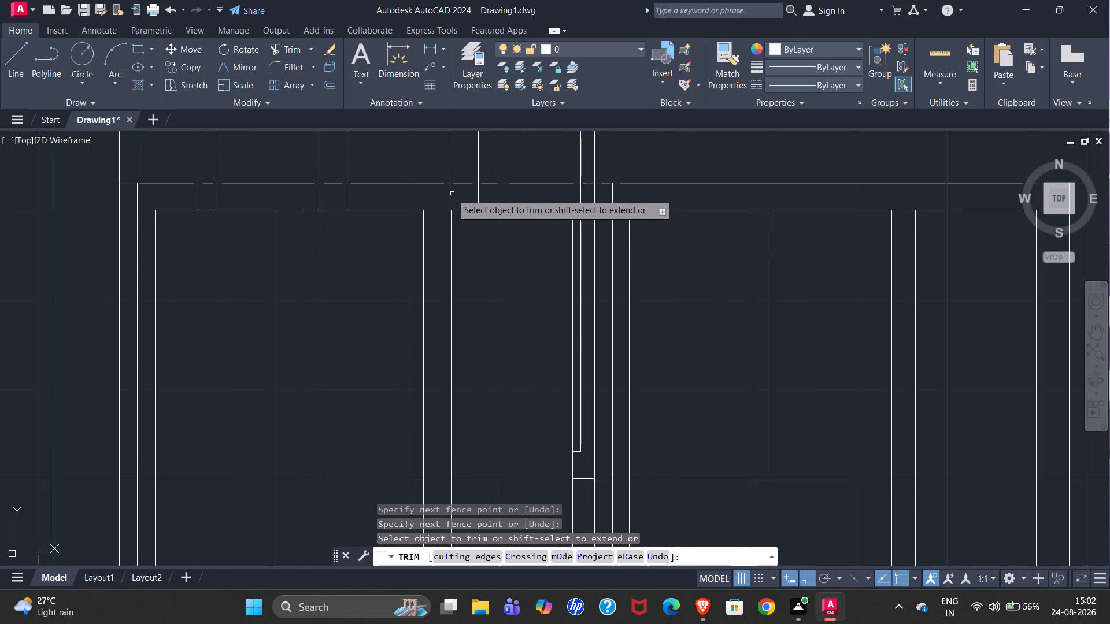
pyautogui.click(449, 194)
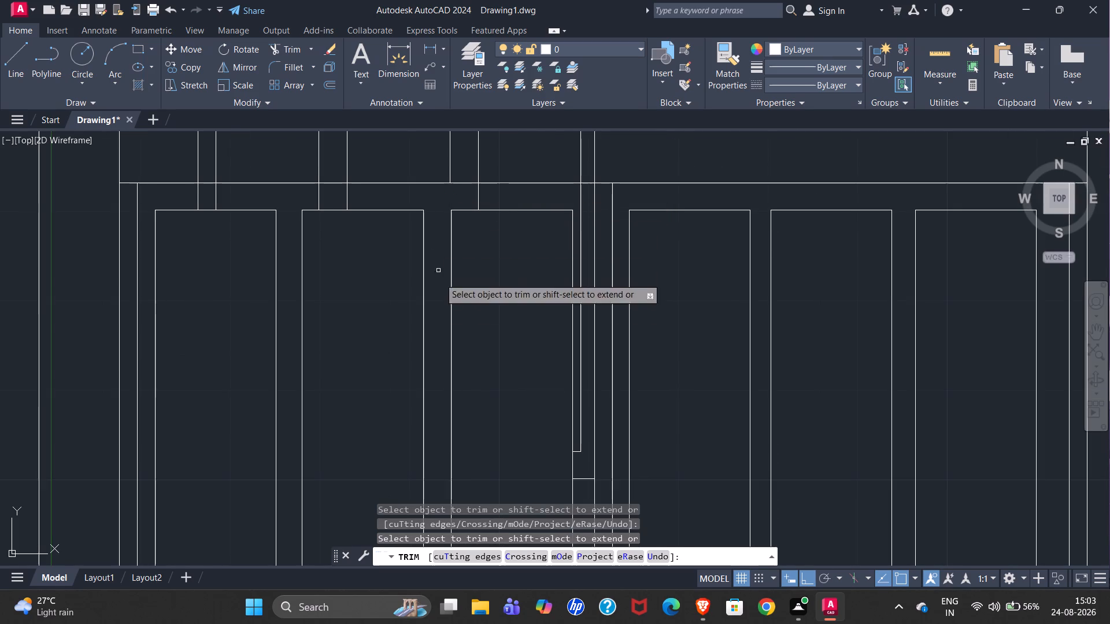
pyautogui.scroll(-1, 448, 332)
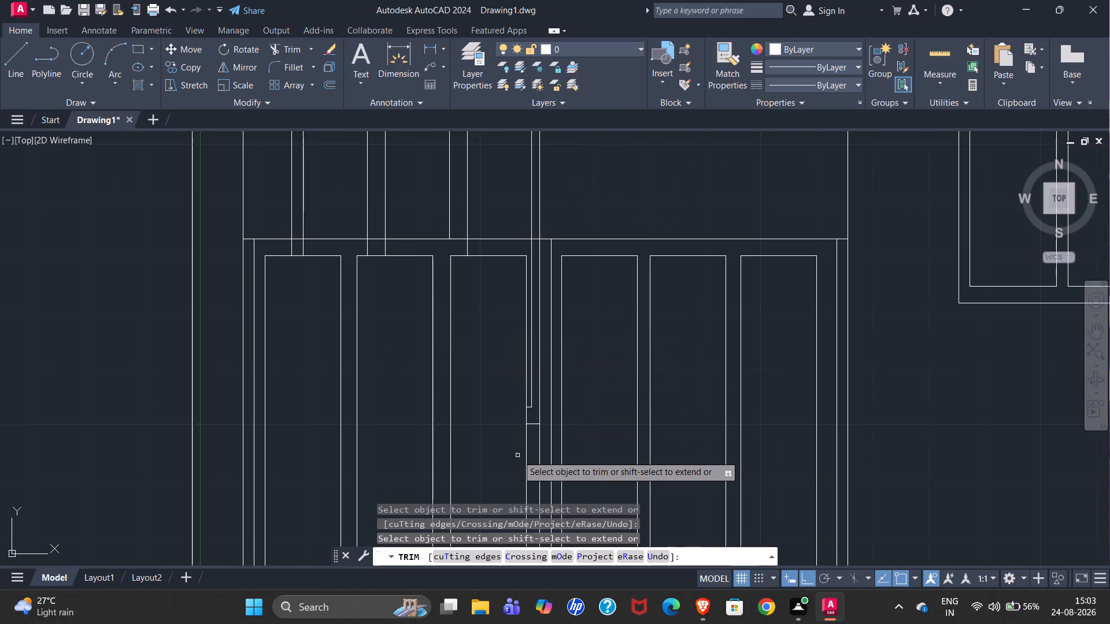
pyautogui.moveTo(532, 440); pyautogui.dragTo(531, 400)
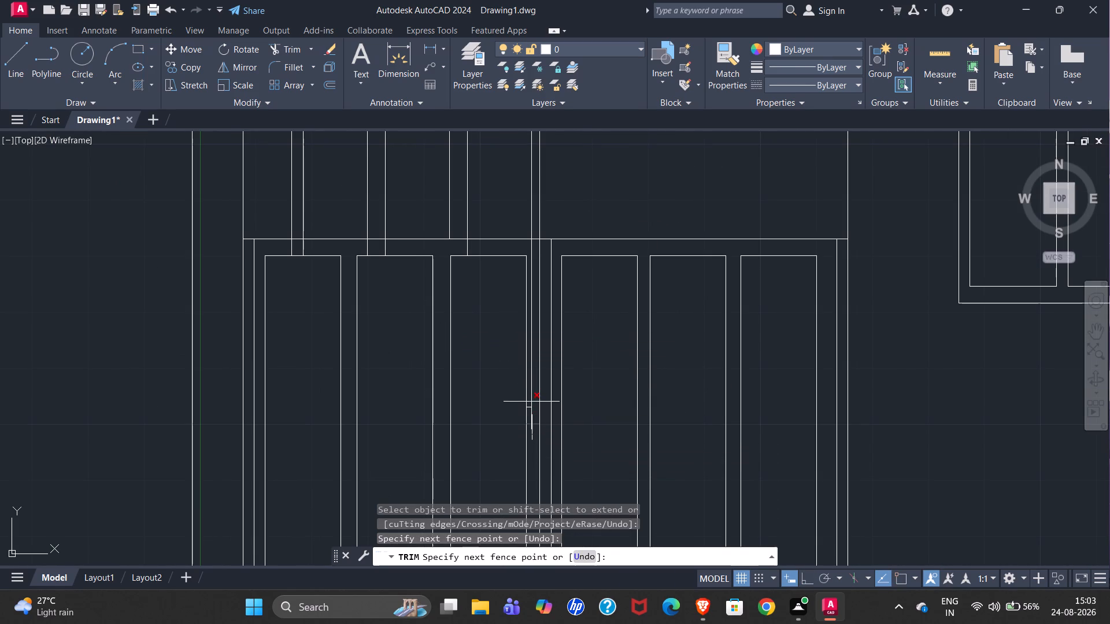
pyautogui.moveTo(531, 400); pyautogui.dragTo(531, 391)
pyautogui.click(531, 410)
pyautogui.click(531, 404)
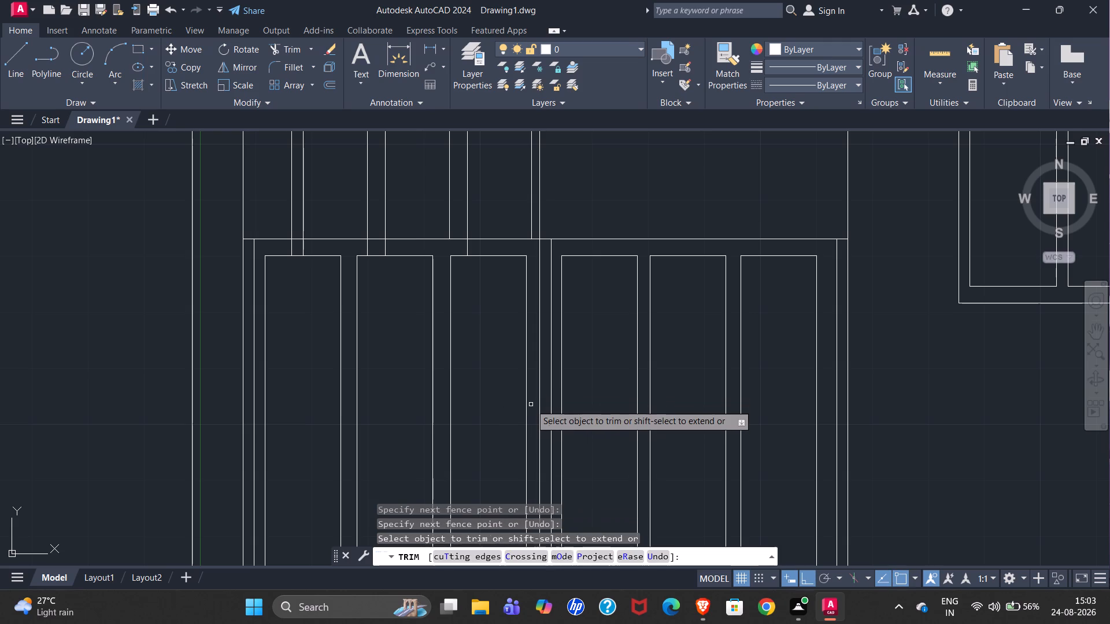
pyautogui.scroll(1, 529, 252)
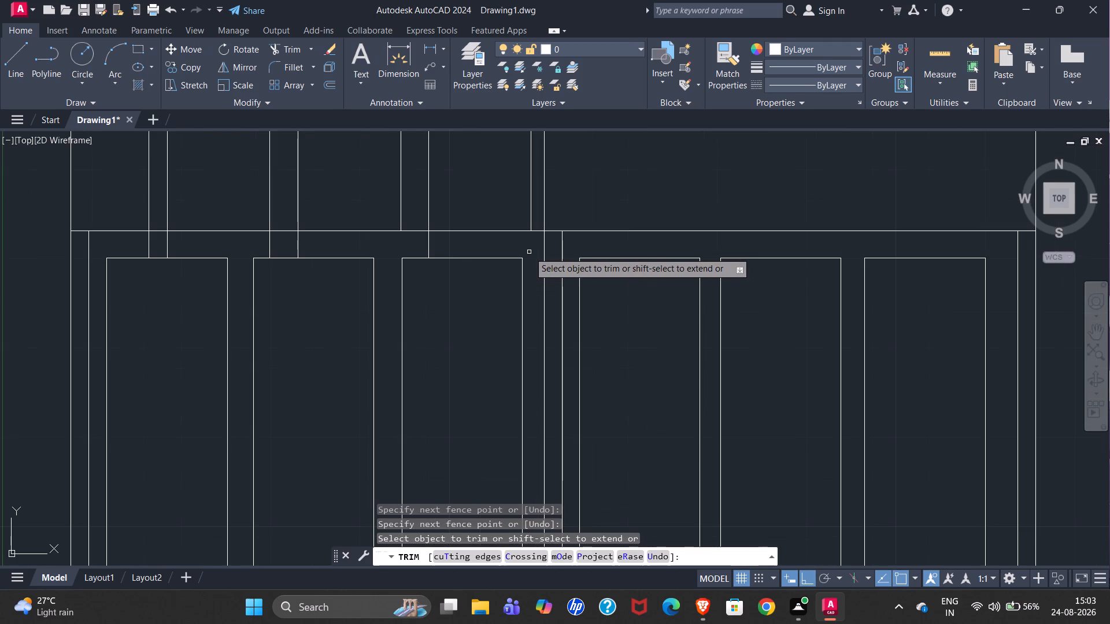
pyautogui.scroll(-2, 542, 247)
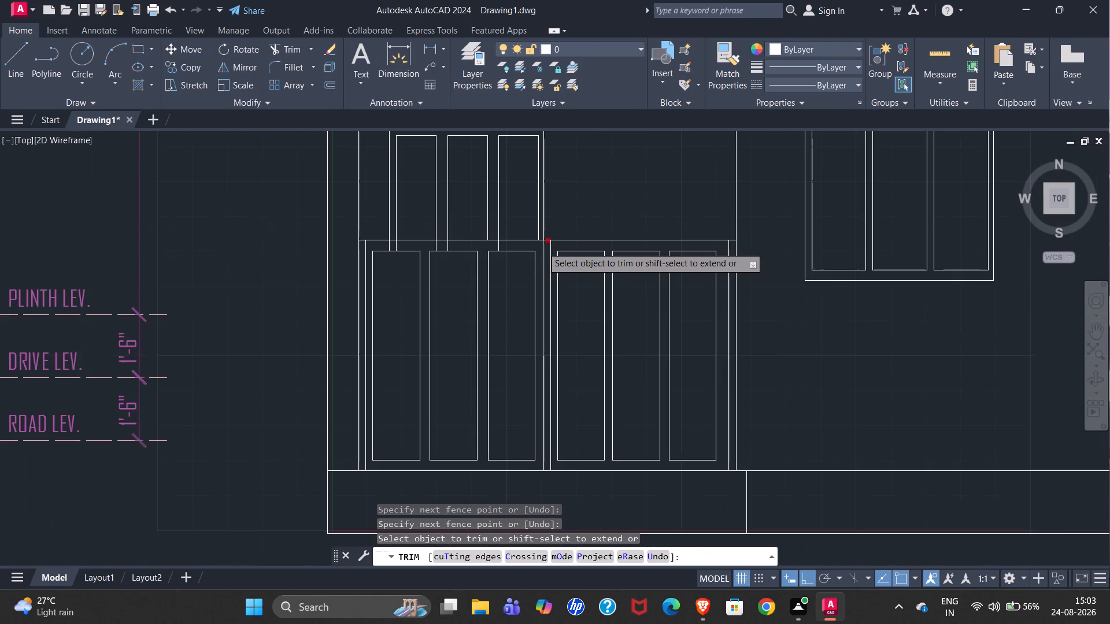
pyautogui.click(542, 250)
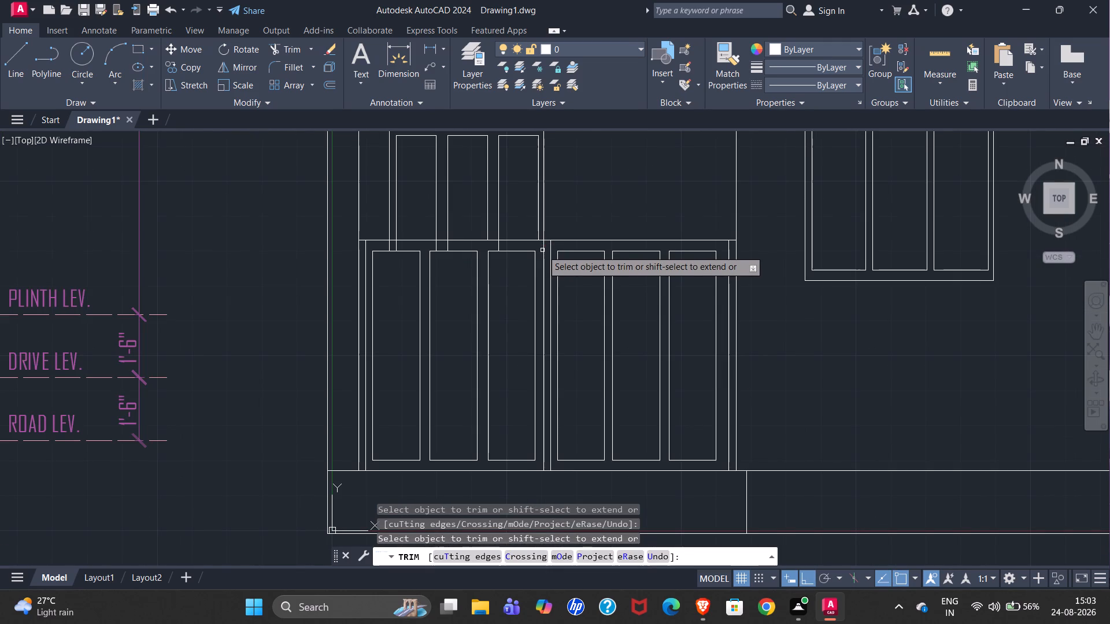
# Trim the window line stubs between the gate's top edge and the tops of the left leaf's panels, finishing the Trim.
pyautogui.scroll(3, 539, 368)
pyautogui.scroll(-2, 524, 410)
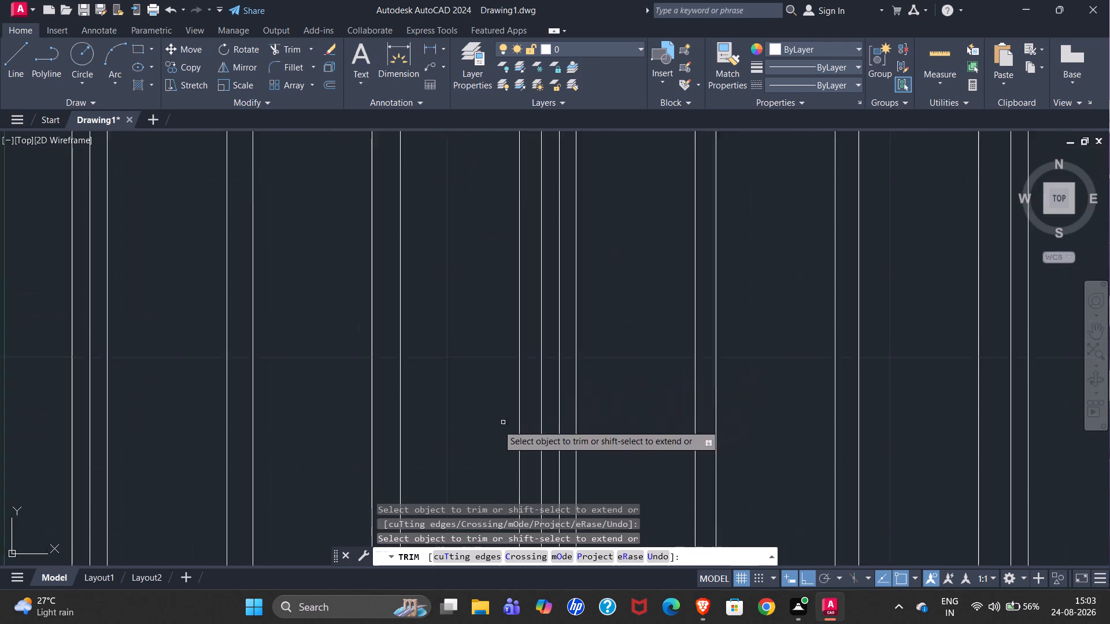
pyautogui.scroll(1, 260, 179)
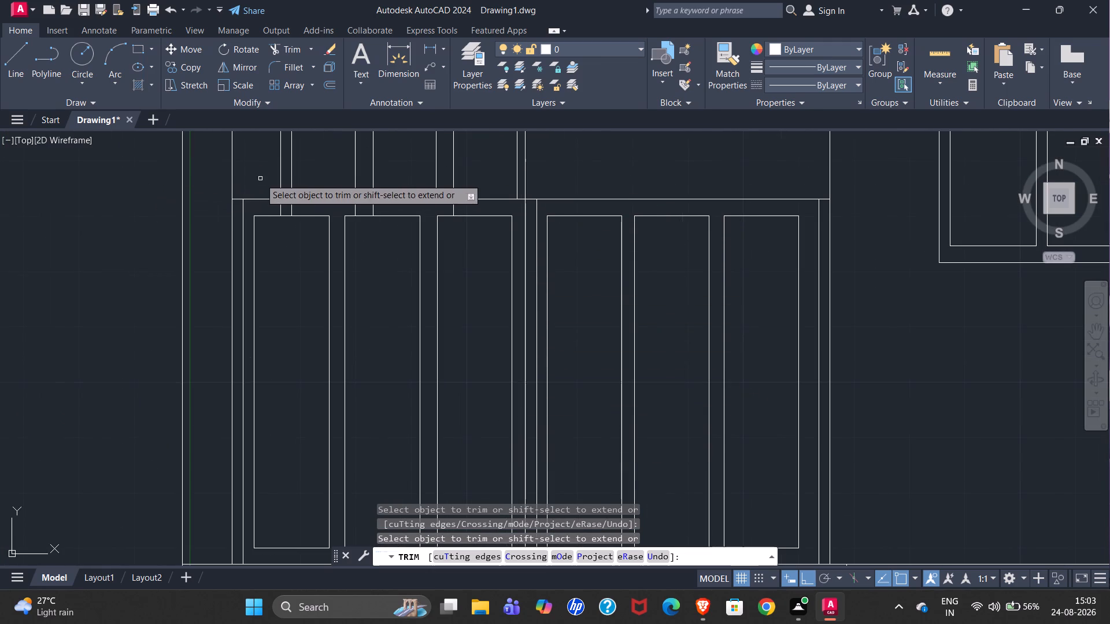
pyautogui.scroll(1, 260, 179)
pyautogui.moveTo(277, 255); pyautogui.dragTo(538, 260)
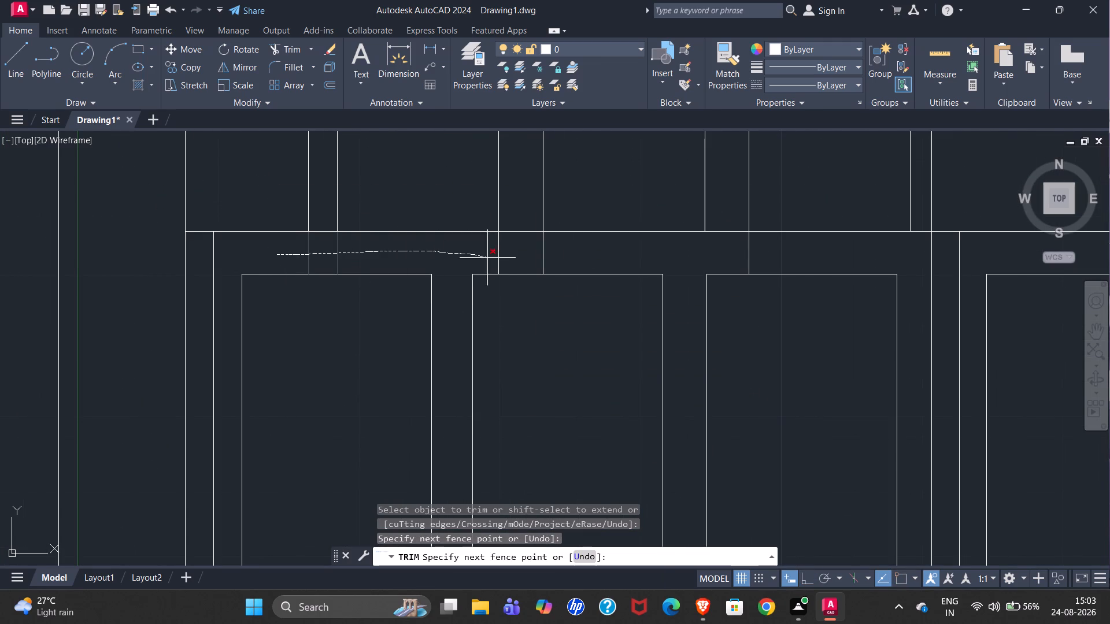
pyautogui.moveTo(538, 260); pyautogui.dragTo(810, 244)
pyautogui.rightClick(810, 244)
pyautogui.scroll(-2, 206, 381)
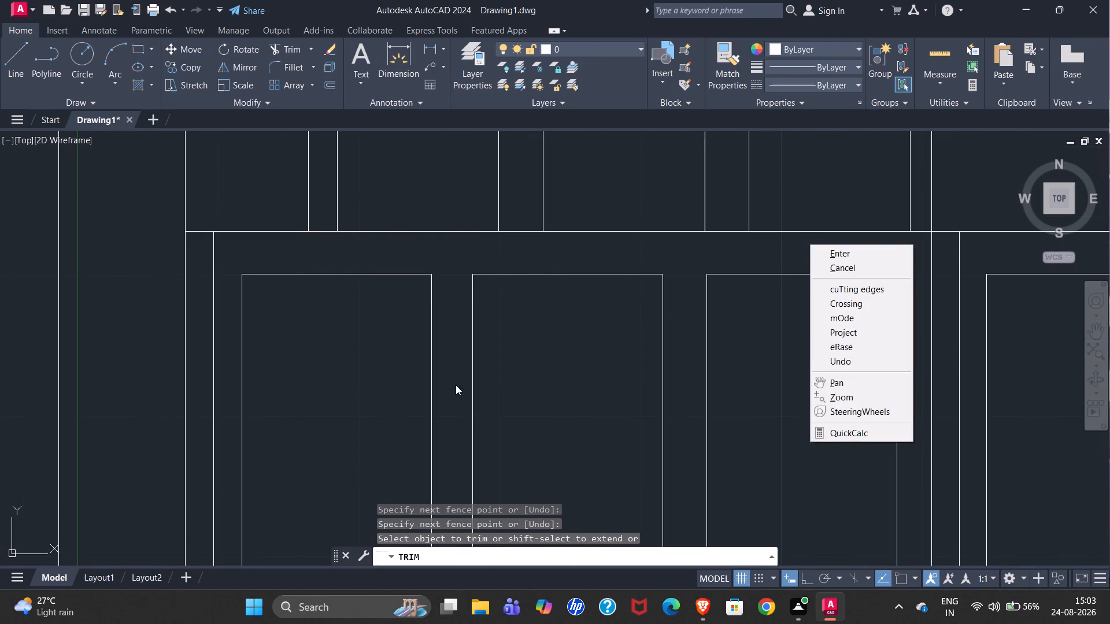
pyautogui.click(850, 274)
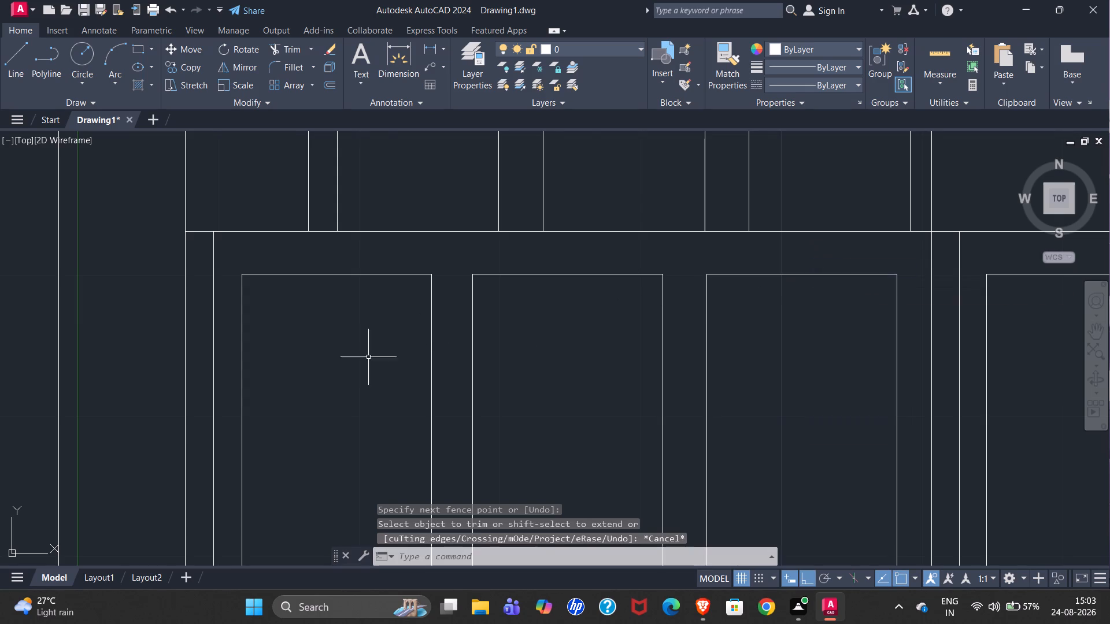
# Examine the reference elevation's window, wall and level details around the main gate against the redrawn gate area.
pyautogui.scroll(-2, 273, 384)
pyautogui.scroll(-1, 419, 367)
pyautogui.scroll(-2, 310, 384)
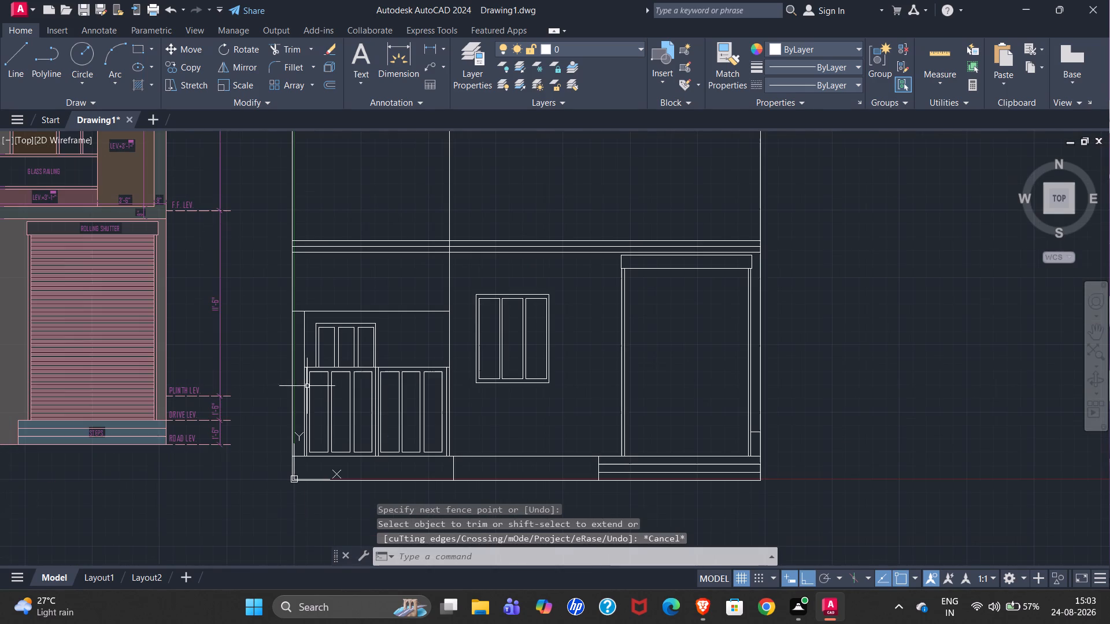
pyautogui.scroll(-1, 583, 366)
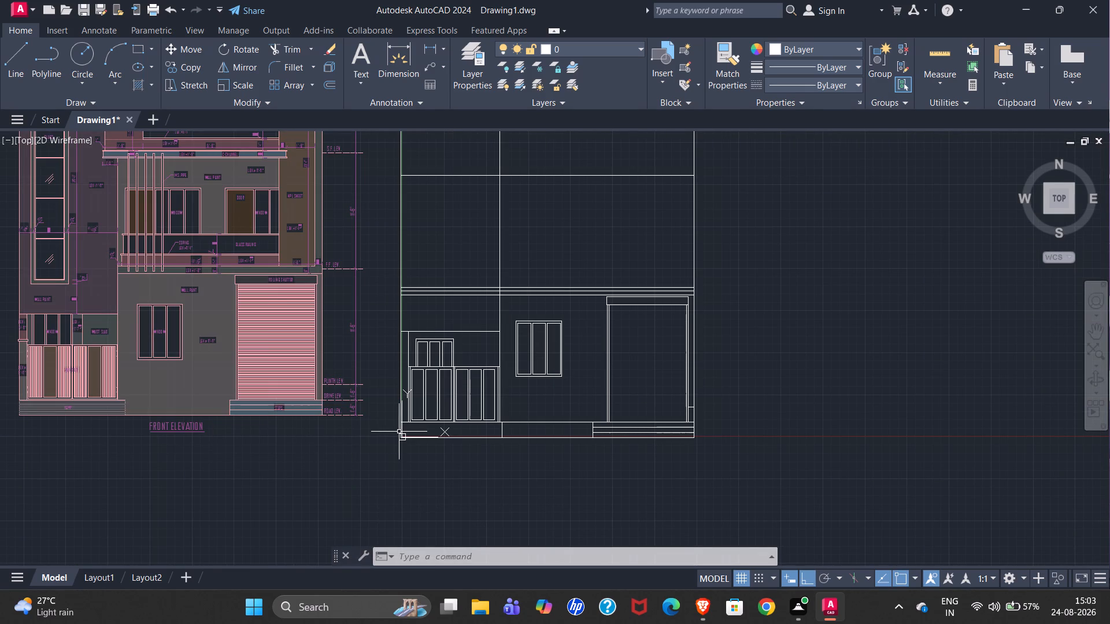
pyautogui.scroll(2, 77, 335)
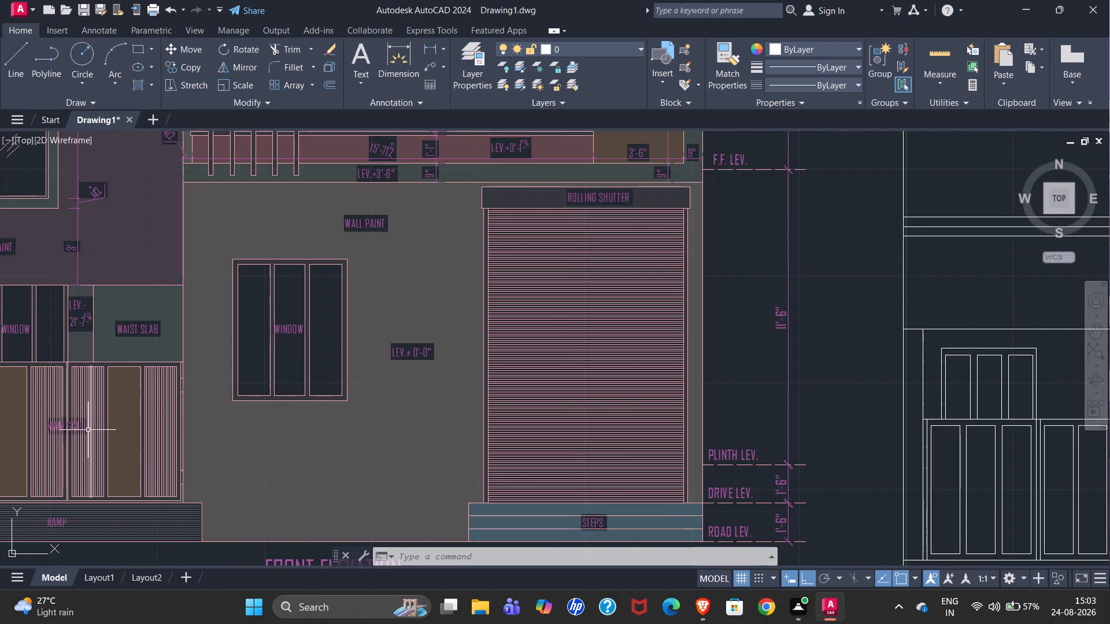
pyautogui.press('Escape')
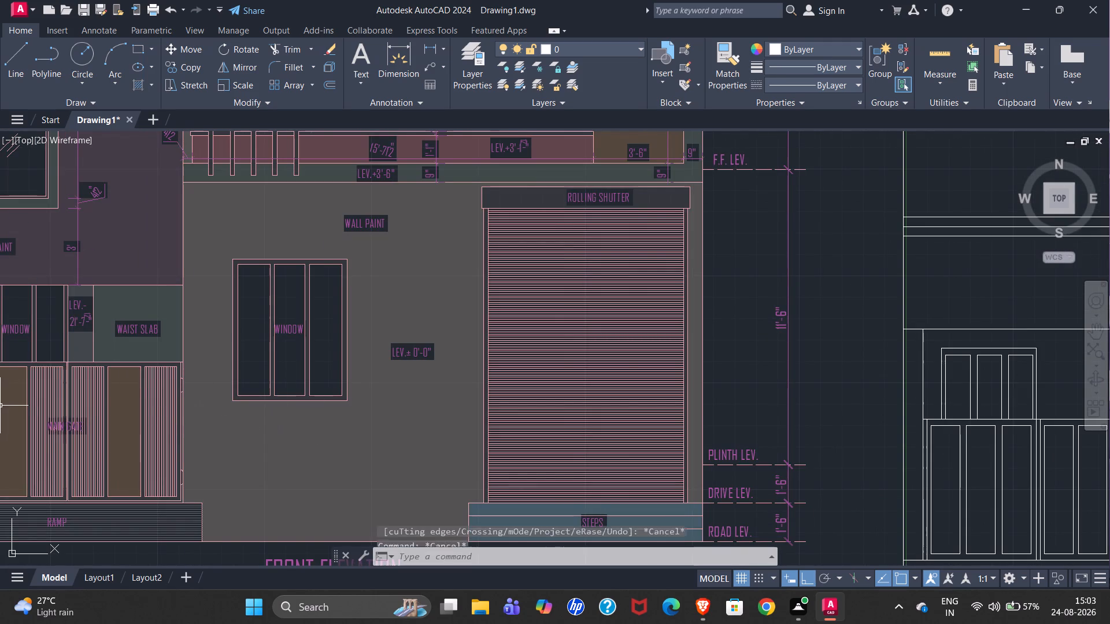
pyautogui.scroll(-2, 84, 419)
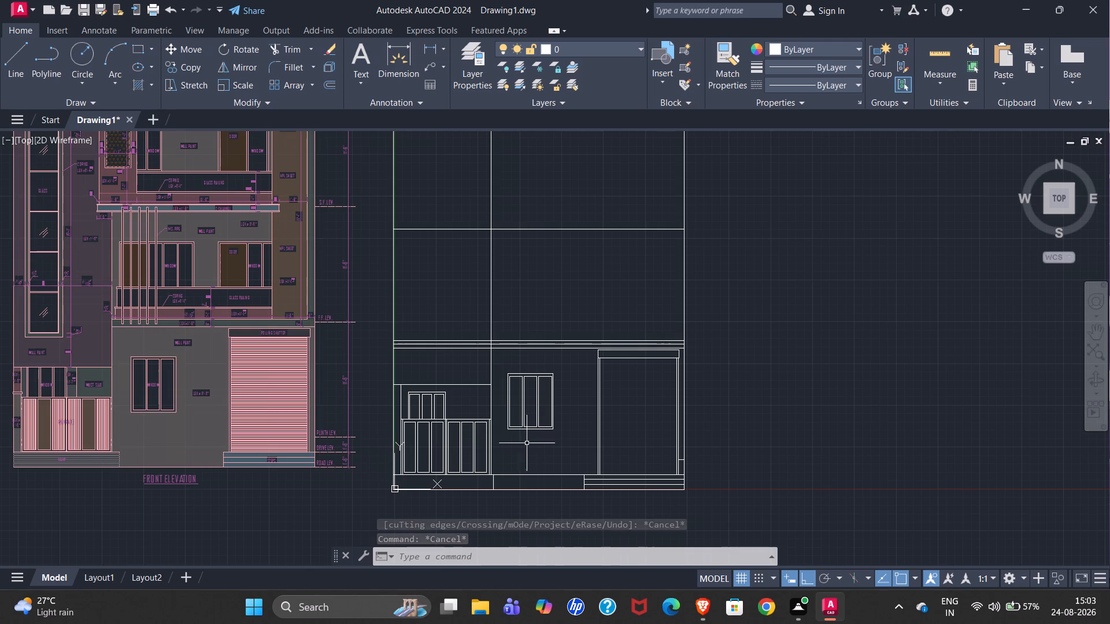
pyautogui.scroll(3, 375, 436)
pyautogui.scroll(-3, 508, 439)
pyautogui.scroll(2, 131, 413)
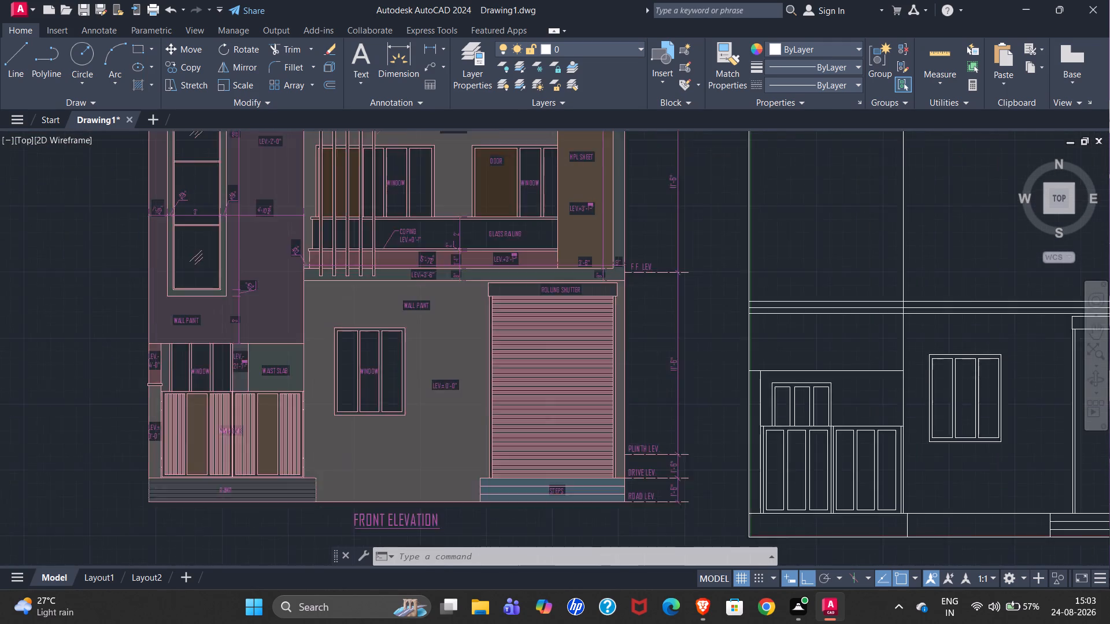
pyautogui.scroll(1, 131, 412)
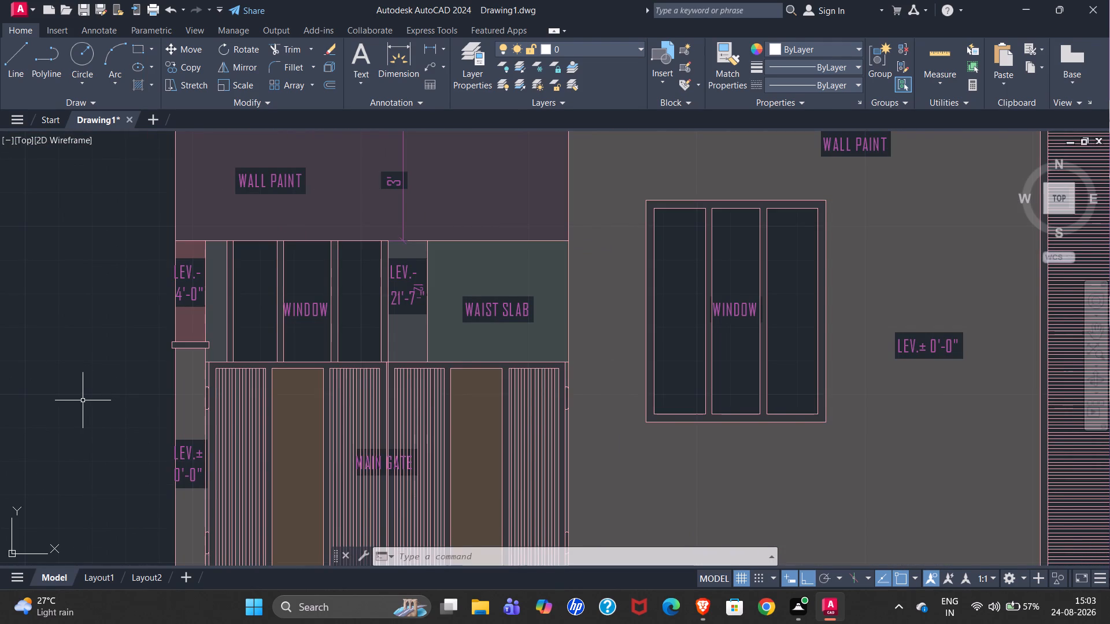
pyautogui.scroll(-2, 83, 400)
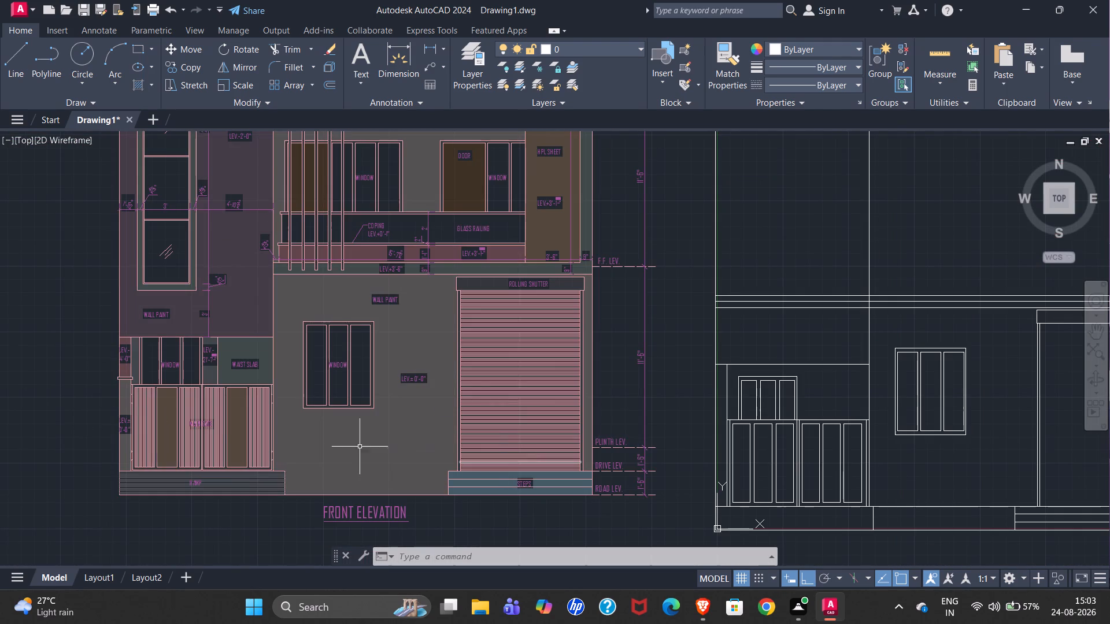
pyautogui.scroll(2, 101, 382)
pyautogui.scroll(-1, 1, 403)
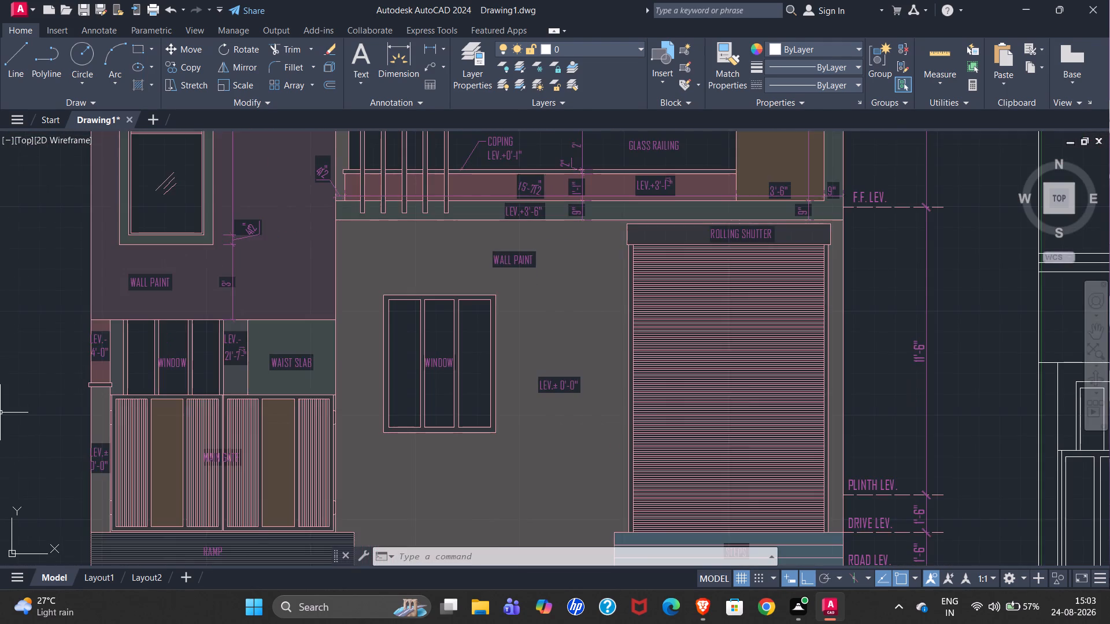
pyautogui.scroll(-2, 0, 413)
pyautogui.scroll(5, 379, 422)
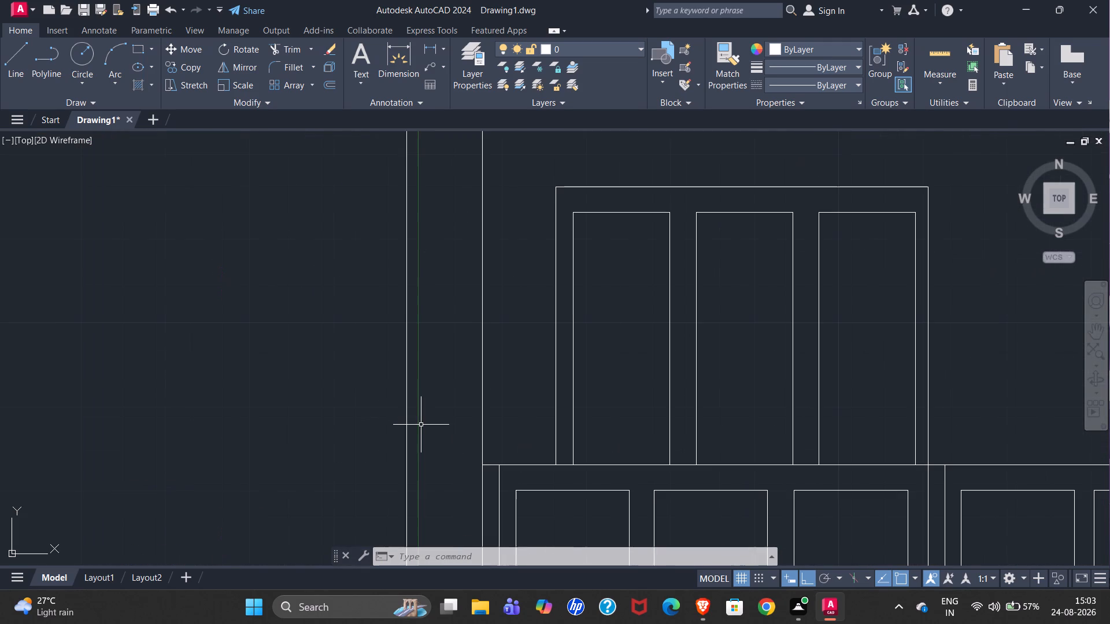
# Draw a rectangular band 10" wide and about 2" high across the narrow pillar left of the main gate, starting on its gate-side edge.
pyautogui.click(136, 49)
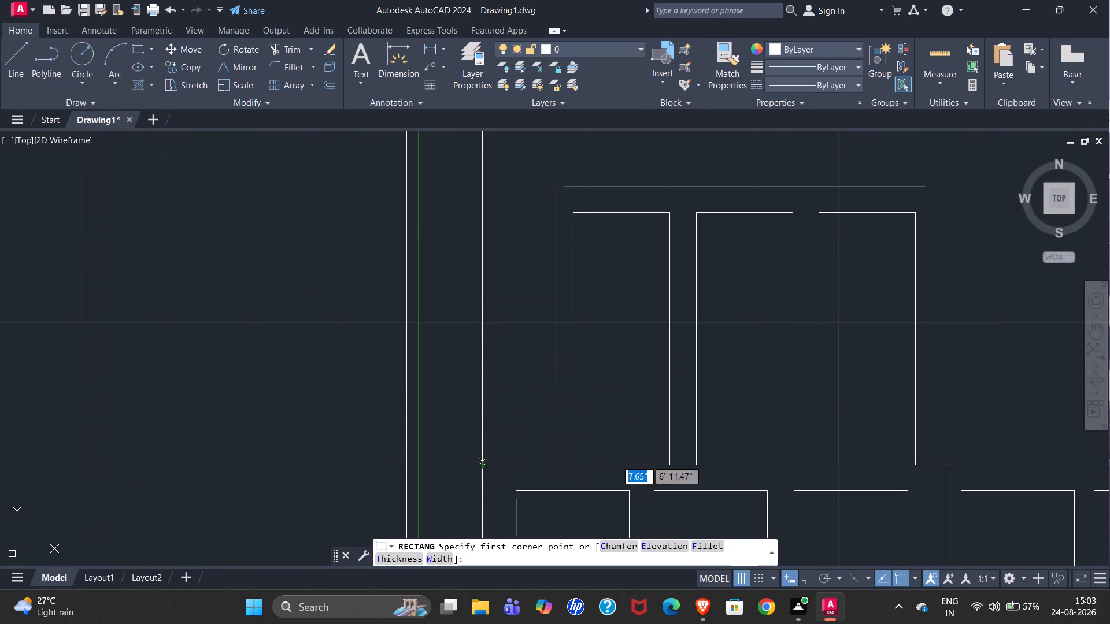
pyautogui.click(481, 427)
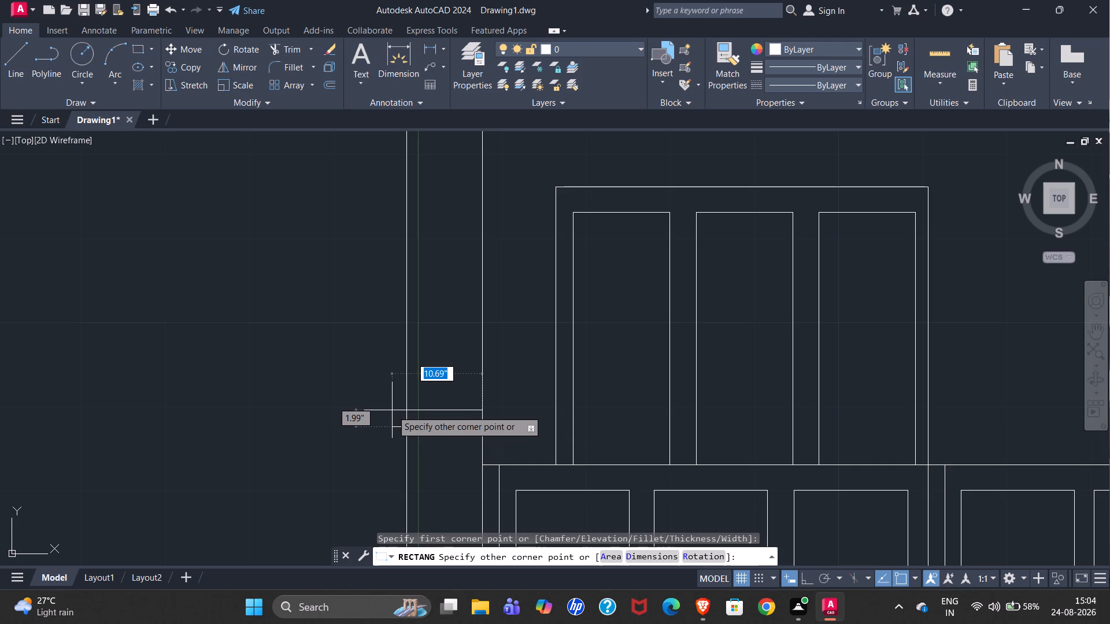
pyautogui.write('10')
pyautogui.hotkey('shift', '"')
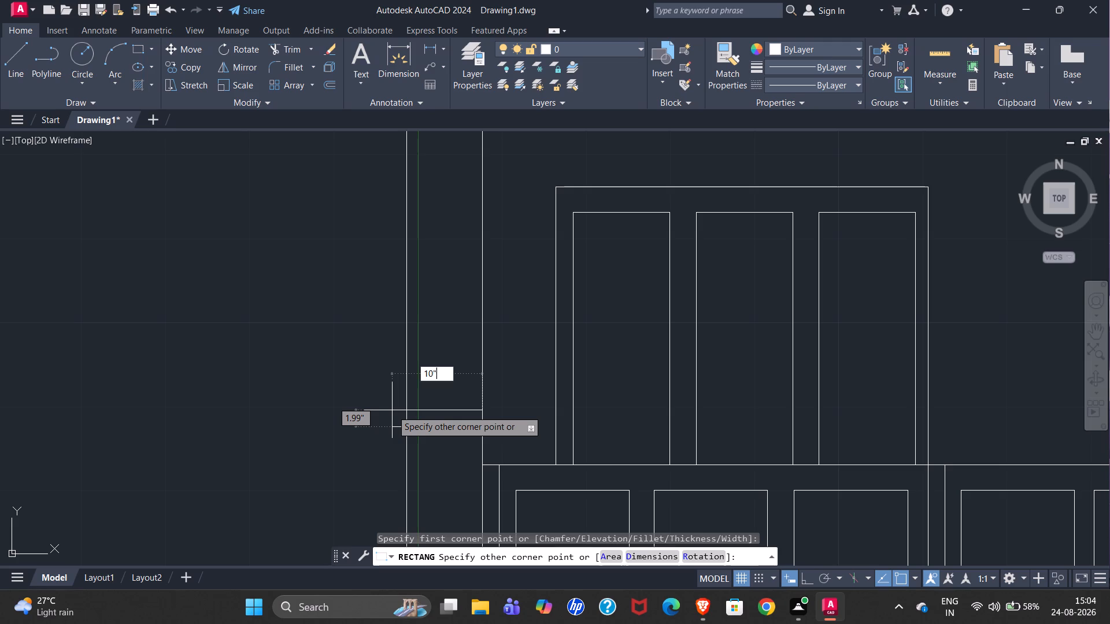
pyautogui.press('Return')
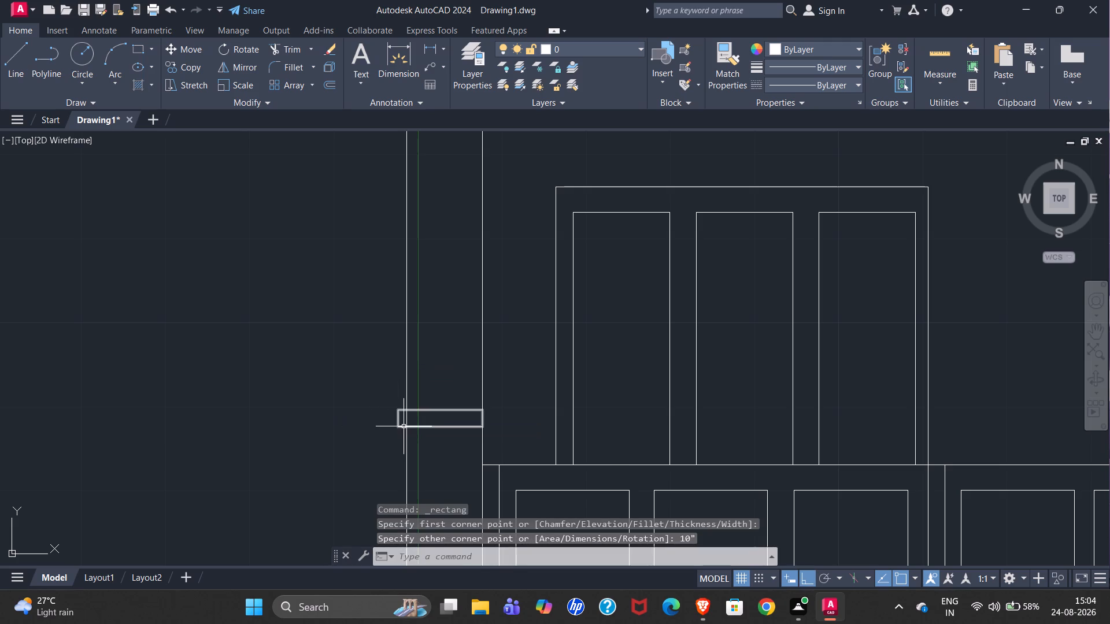
# Stretch the pillar band's bottom edge downward by 0.01".
pyautogui.click(399, 426)
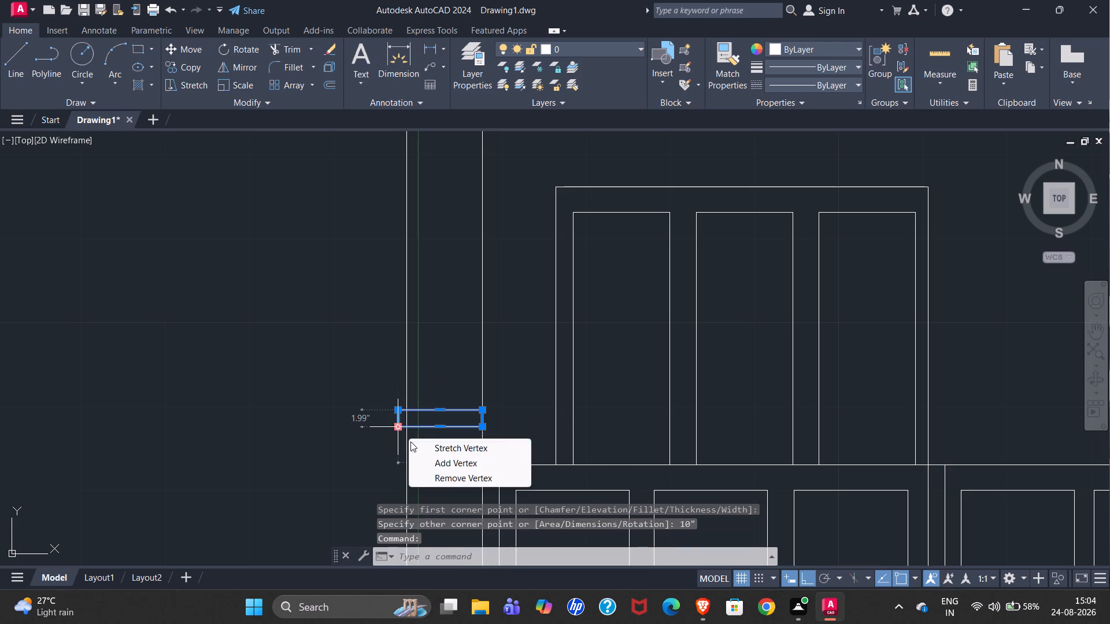
pyautogui.click(437, 426)
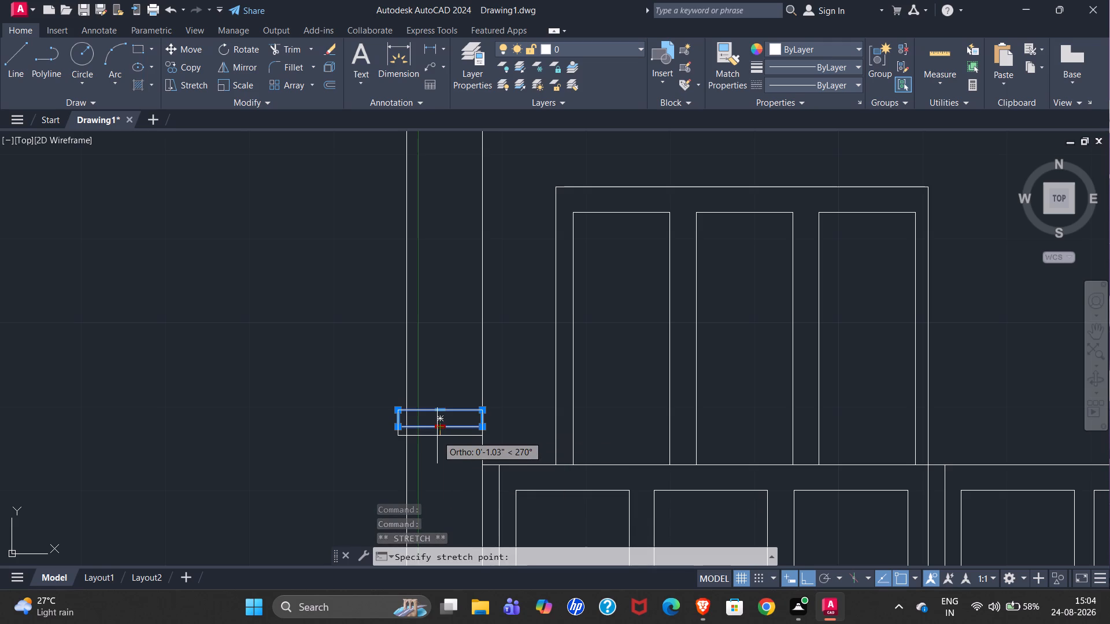
pyautogui.write('0.01')
pyautogui.hotkey('shift', '"')
pyautogui.press('Return')
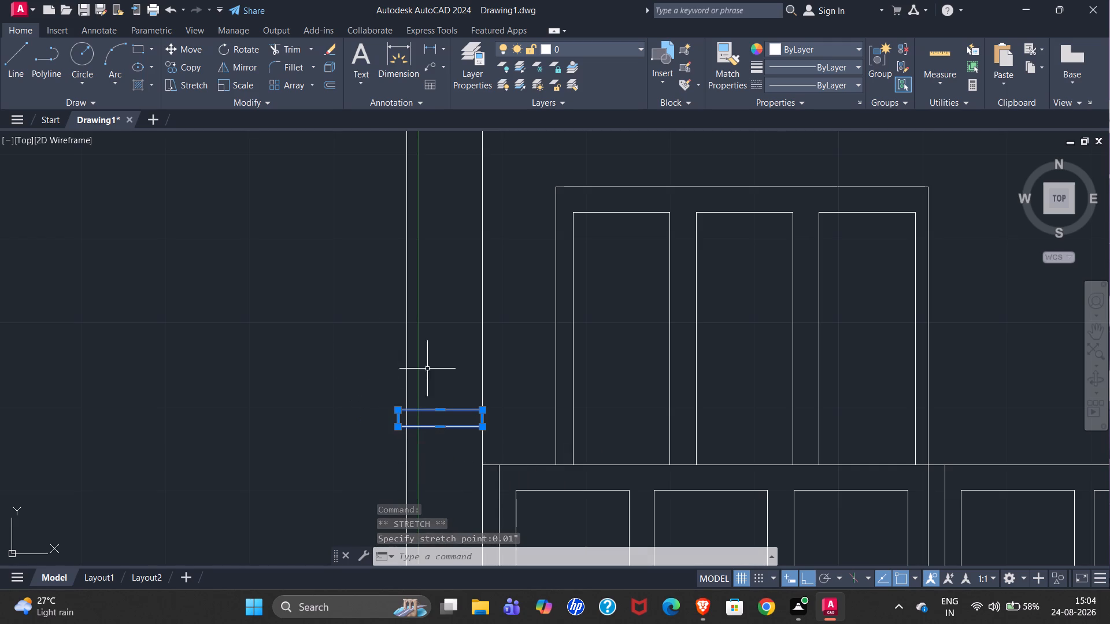
# Move the pillar band 0.5" horizontally toward the gate so it overhangs the pillar on both sides.
pyautogui.scroll(3, 488, 442)
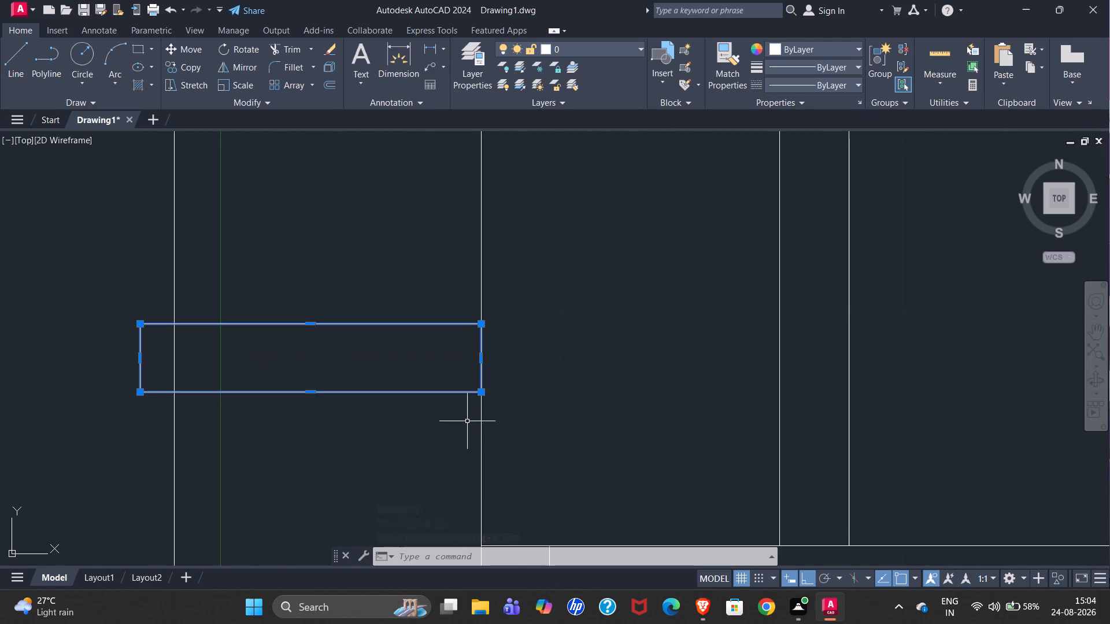
pyautogui.press('m')
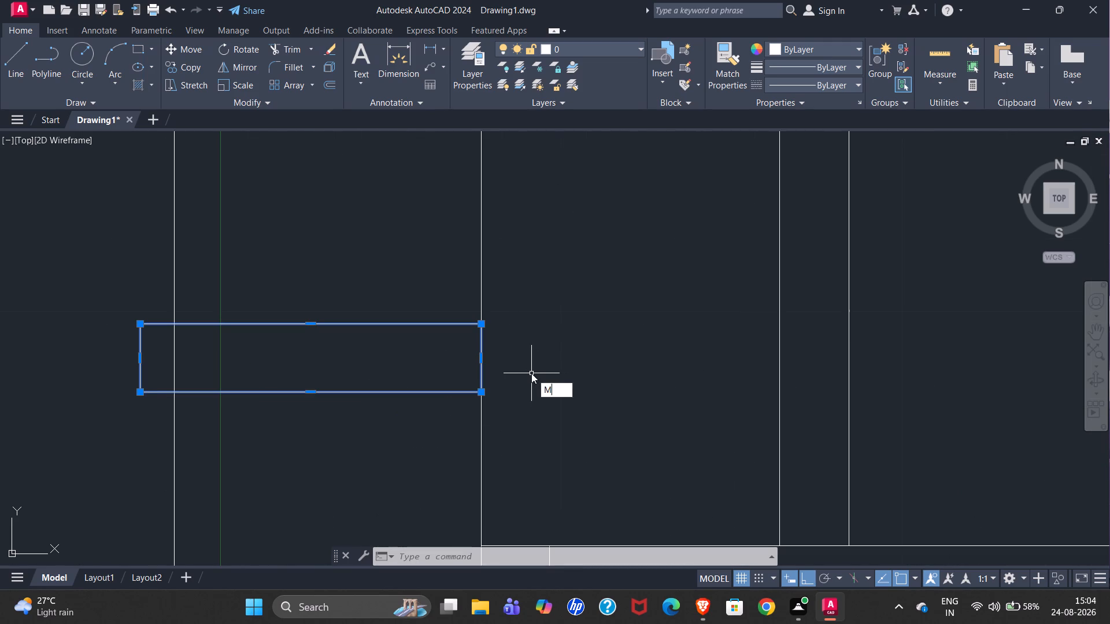
pyautogui.press('Return')
pyautogui.click(480, 322)
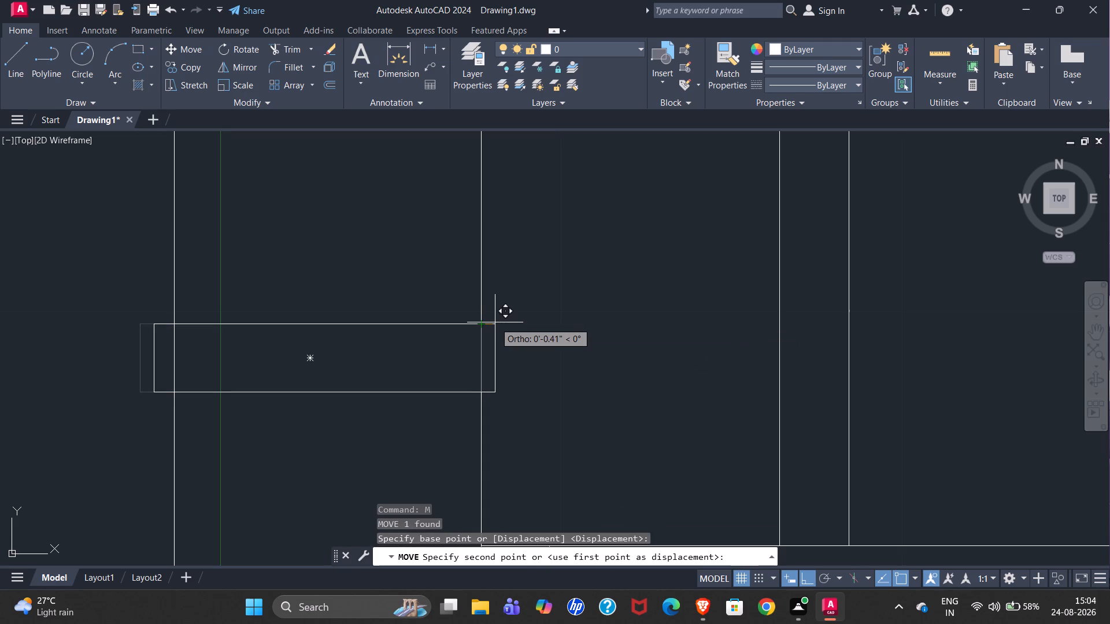
pyautogui.write('0.5"')
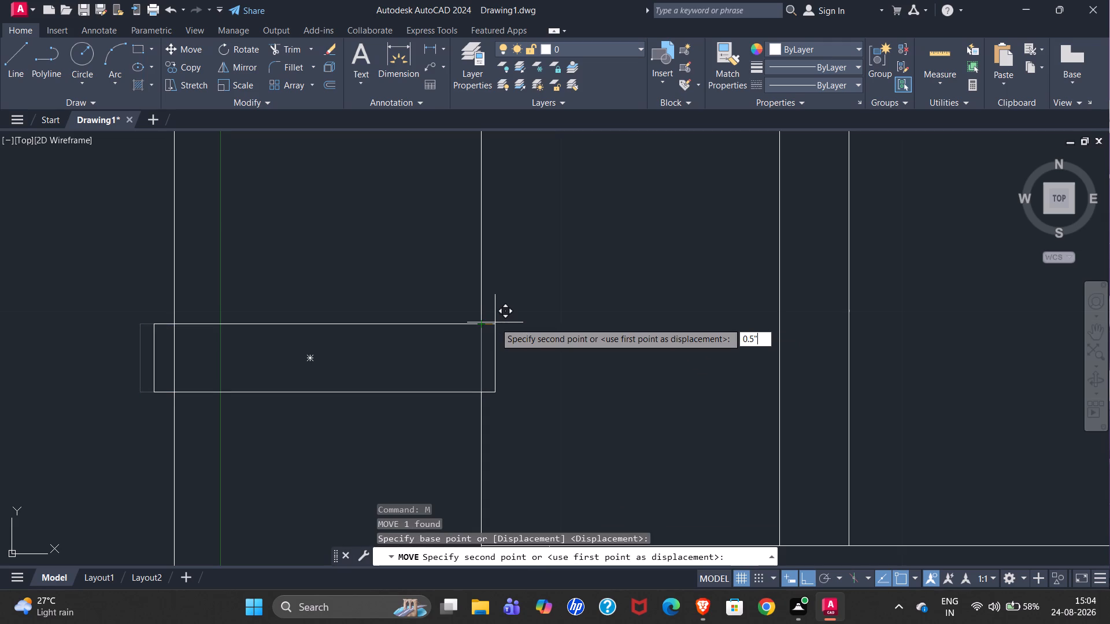
pyautogui.press('Return')
# Trim the pillar's two vertical edge lines where they pass through the inside of the rectangular band.
pyautogui.scroll(-3, 423, 356)
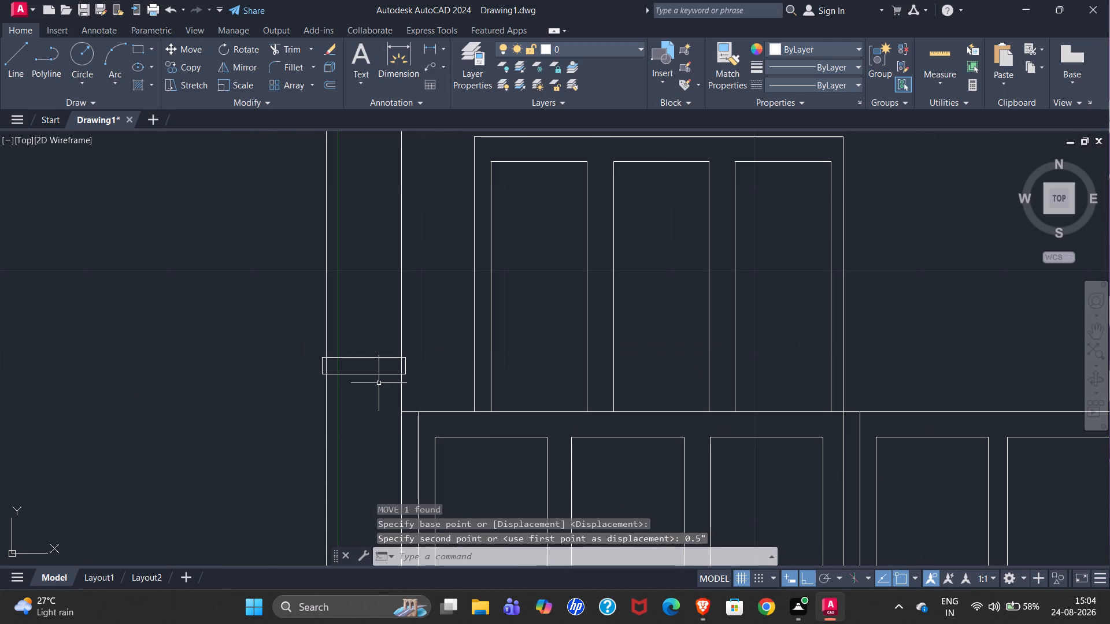
pyautogui.write('TR')
pyautogui.press('Return')
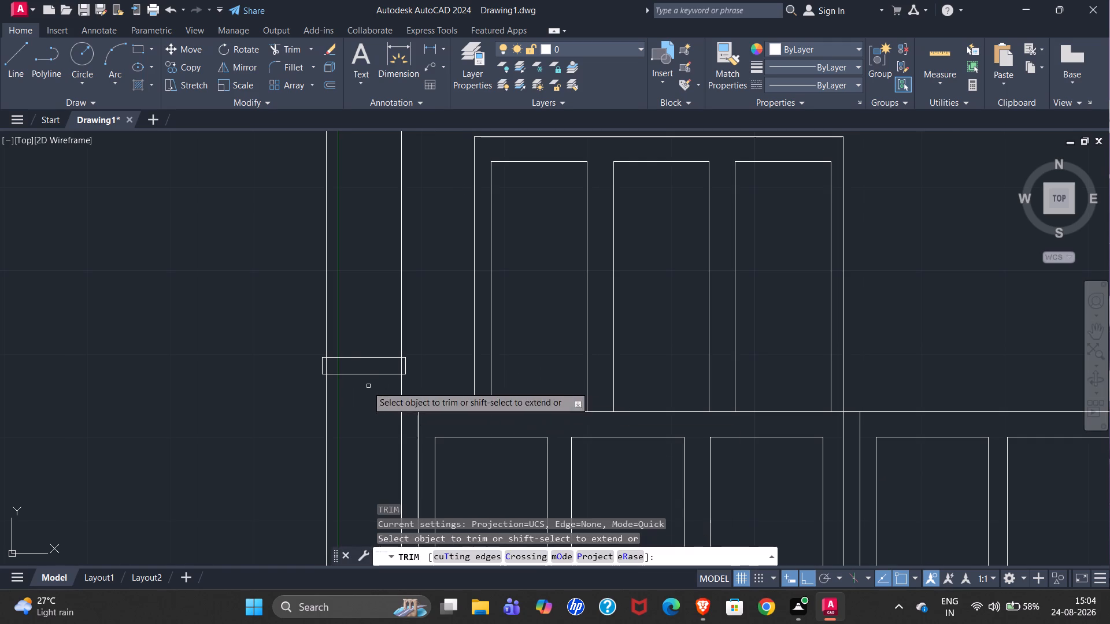
pyautogui.scroll(3, 322, 381)
pyautogui.moveTo(328, 325); pyautogui.dragTo(606, 329)
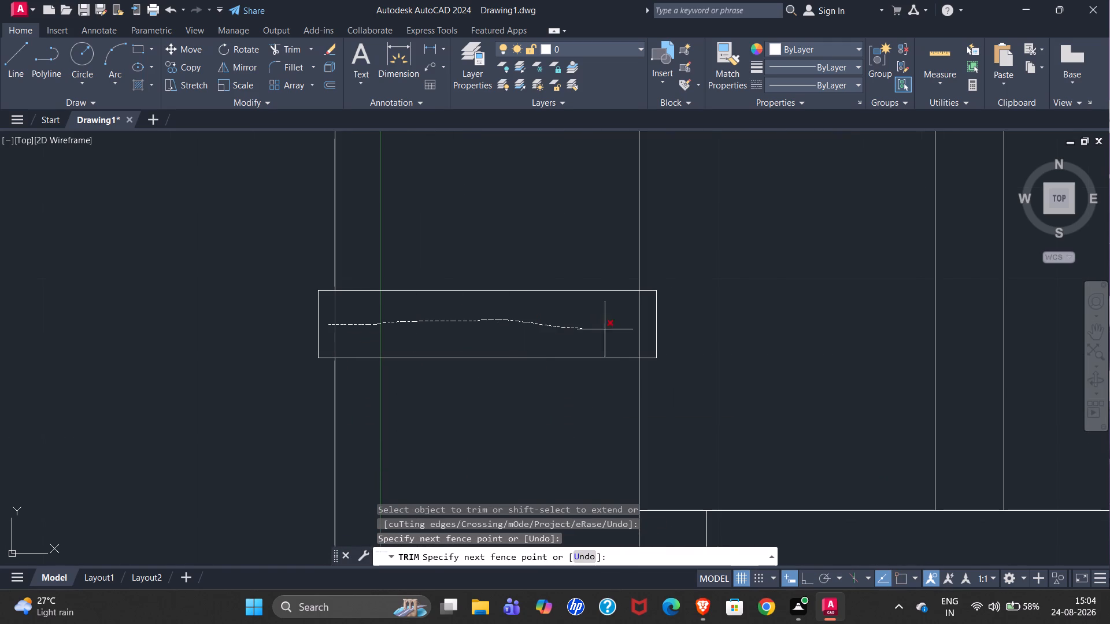
pyautogui.moveTo(606, 329); pyautogui.dragTo(644, 329)
pyautogui.scroll(-3, 401, 372)
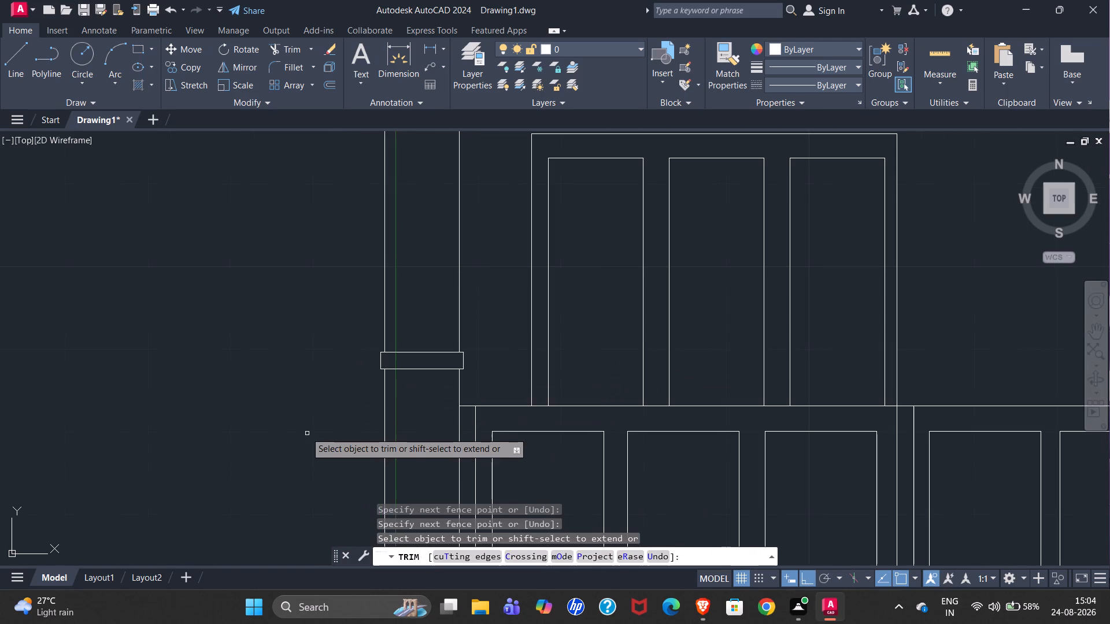
pyautogui.scroll(-2, 286, 414)
pyautogui.press('Escape')
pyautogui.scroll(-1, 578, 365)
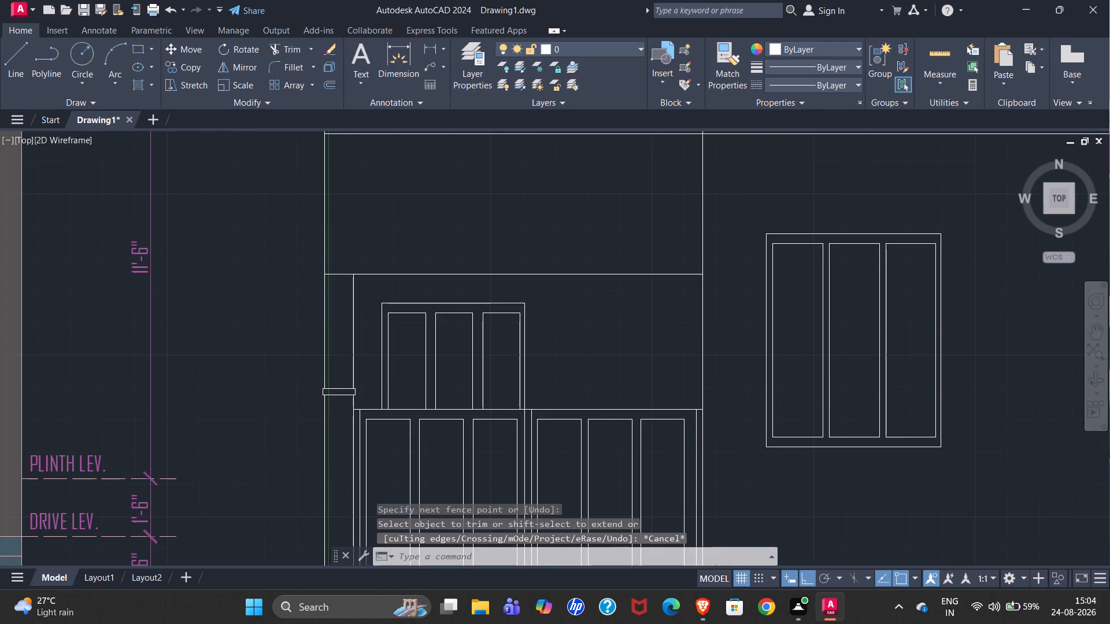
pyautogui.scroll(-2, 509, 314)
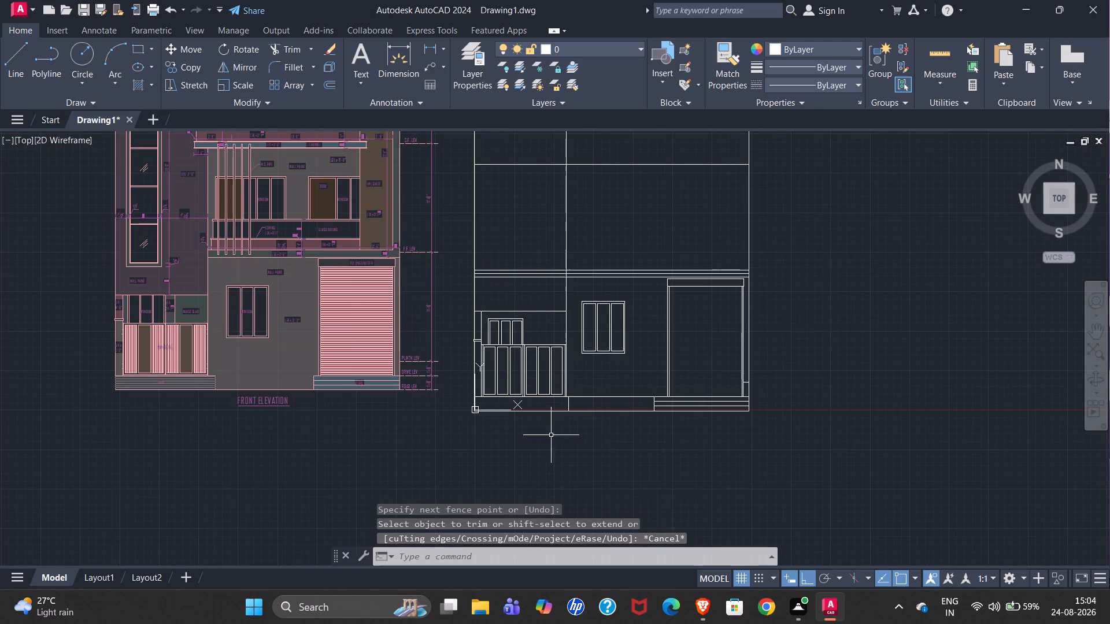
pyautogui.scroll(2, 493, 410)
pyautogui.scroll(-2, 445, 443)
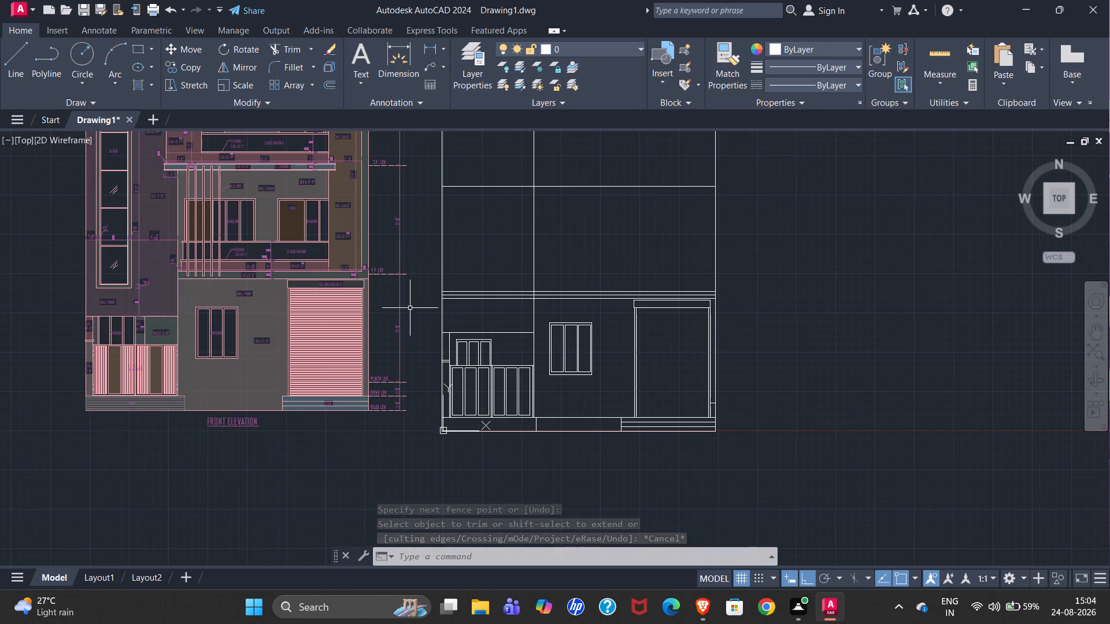
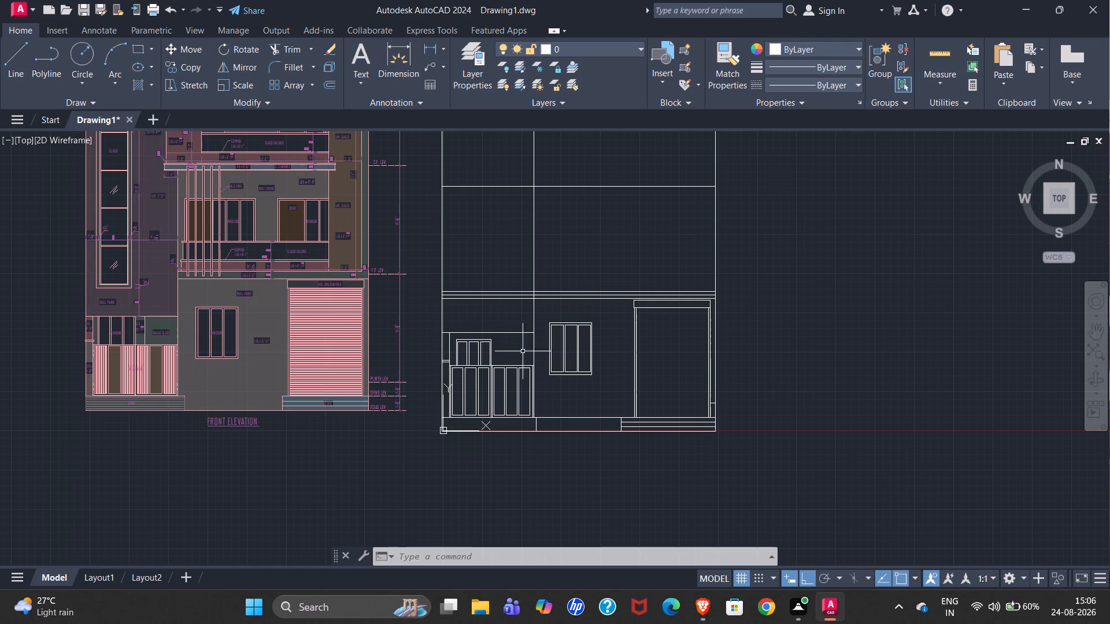
# Trim the first-floor slab lines and the next floor-level line above them out of the bay above the main gate.
pyautogui.click(292, 46)
pyautogui.moveTo(460, 260); pyautogui.dragTo(468, 311)
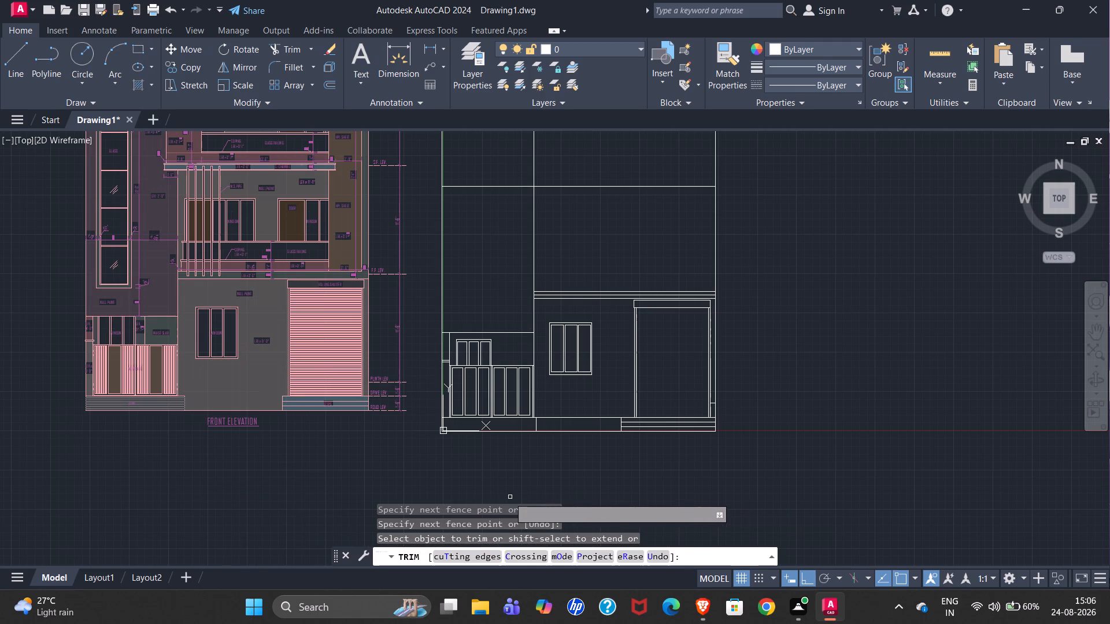
pyautogui.scroll(-1, 370, 486)
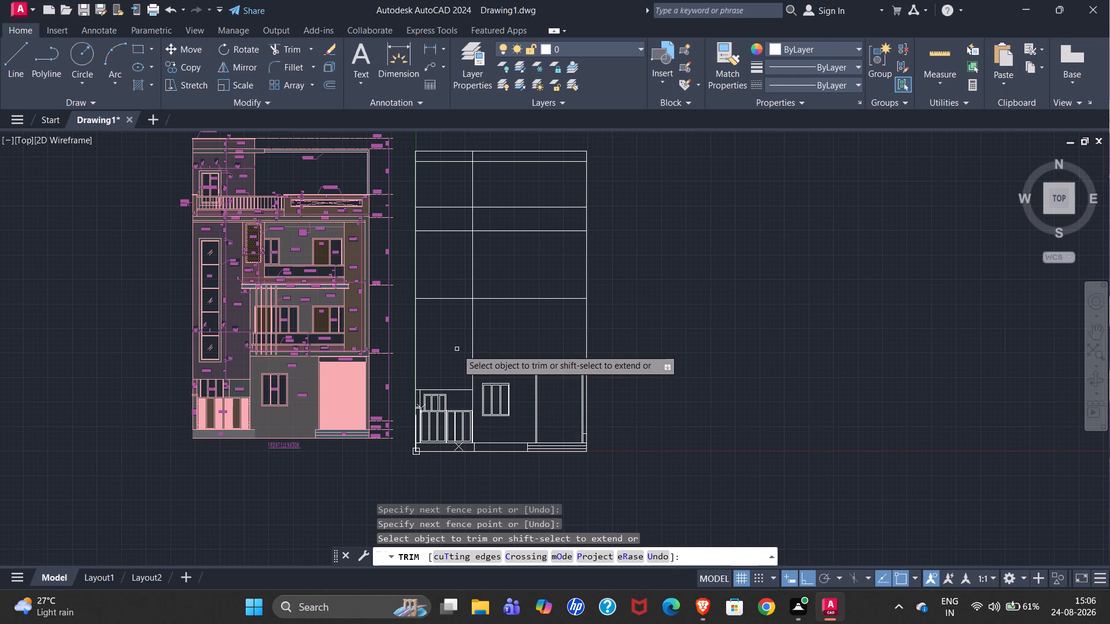
pyautogui.moveTo(448, 332); pyautogui.dragTo(447, 281)
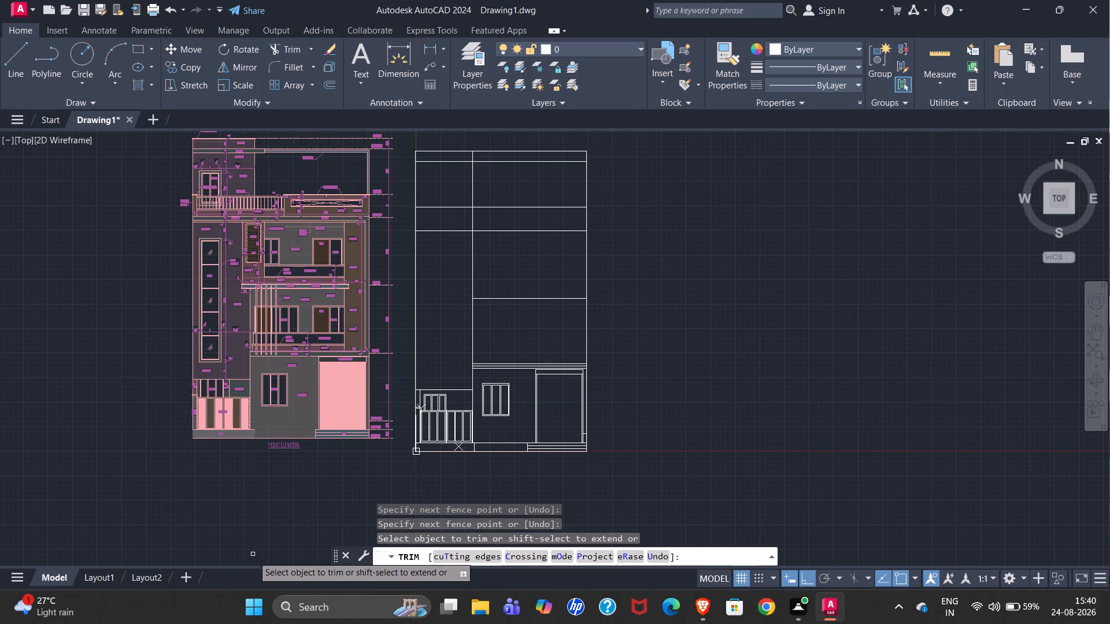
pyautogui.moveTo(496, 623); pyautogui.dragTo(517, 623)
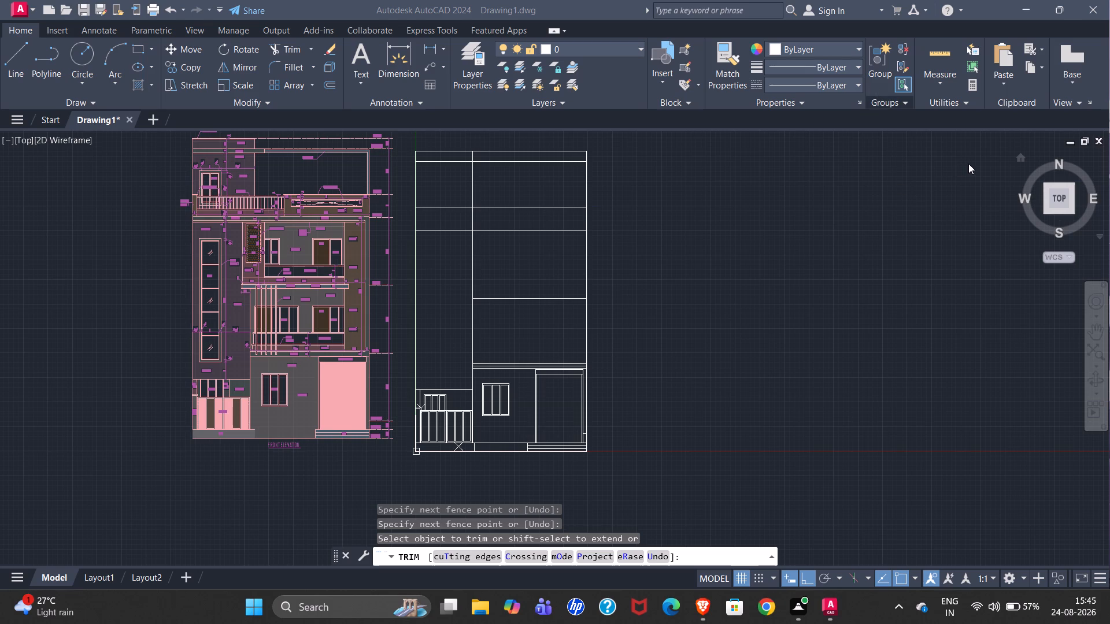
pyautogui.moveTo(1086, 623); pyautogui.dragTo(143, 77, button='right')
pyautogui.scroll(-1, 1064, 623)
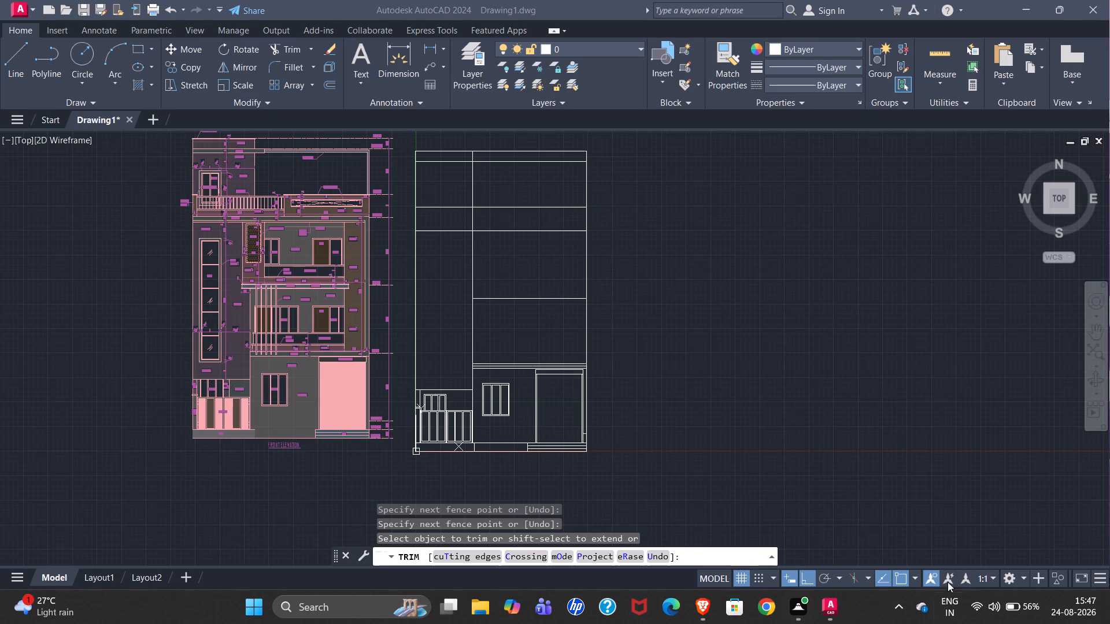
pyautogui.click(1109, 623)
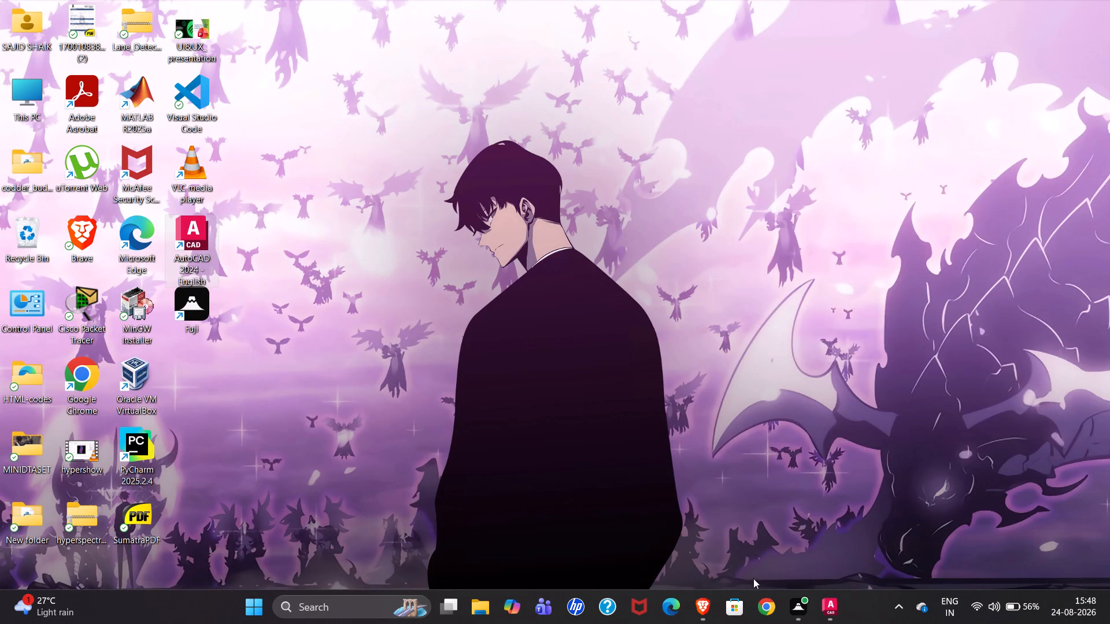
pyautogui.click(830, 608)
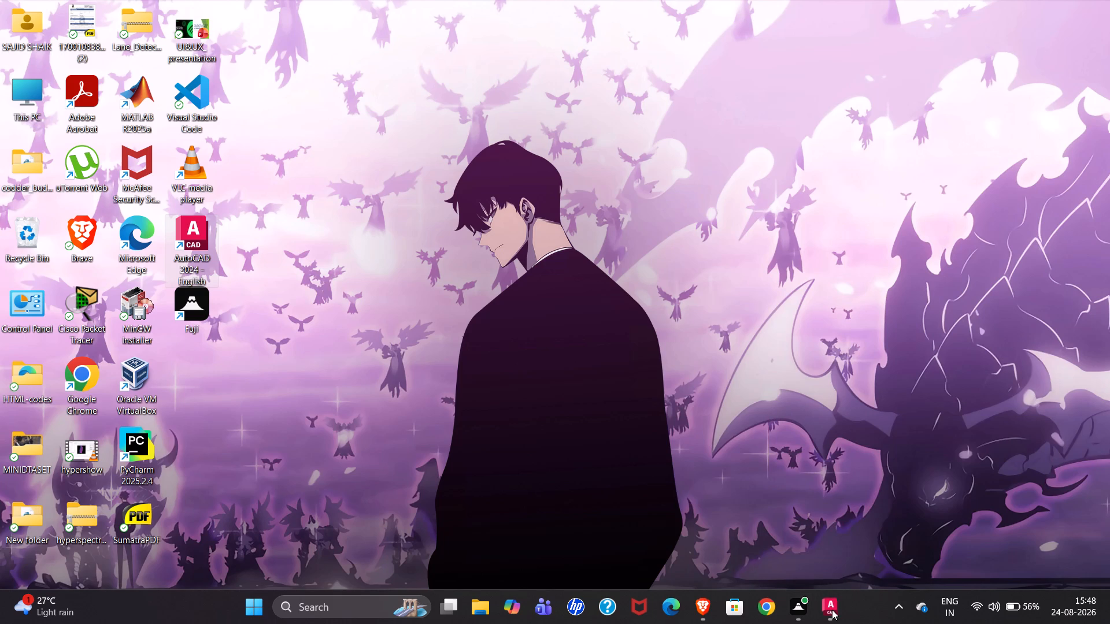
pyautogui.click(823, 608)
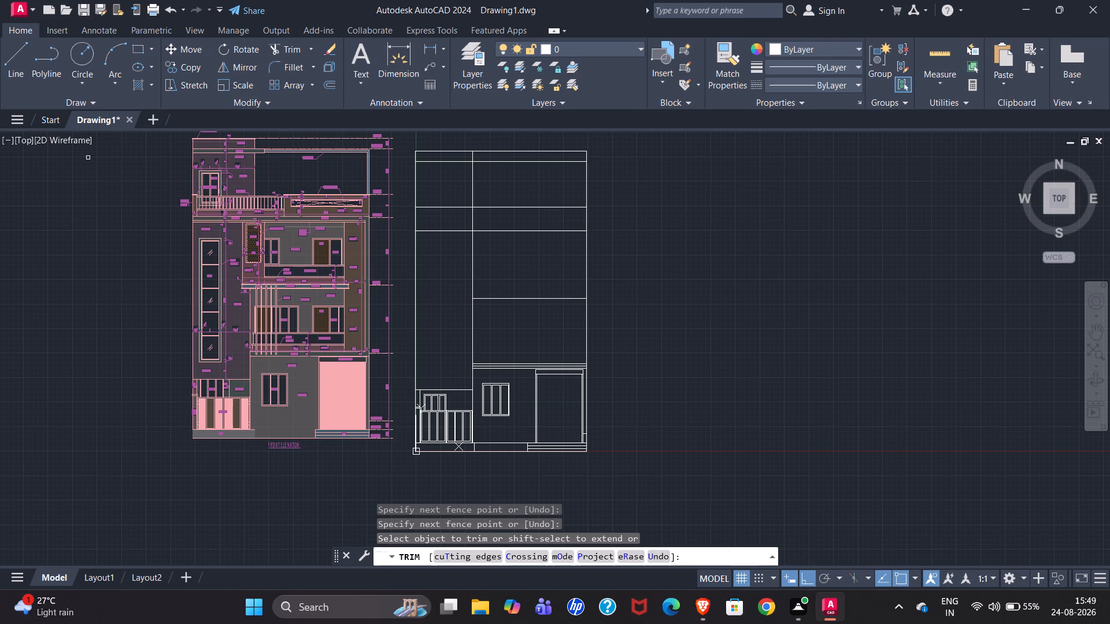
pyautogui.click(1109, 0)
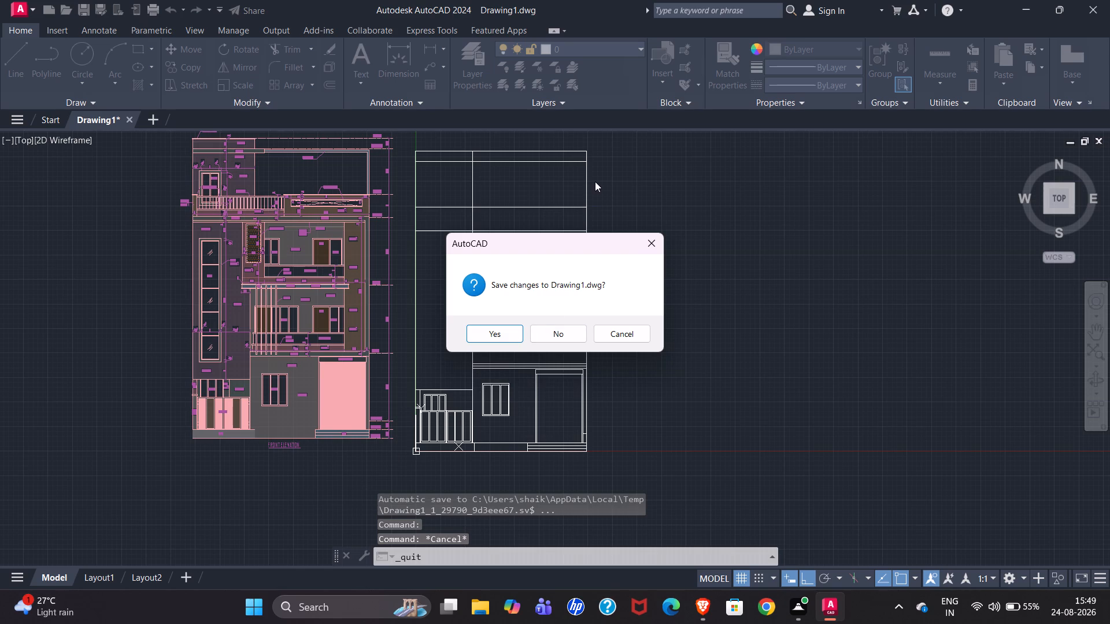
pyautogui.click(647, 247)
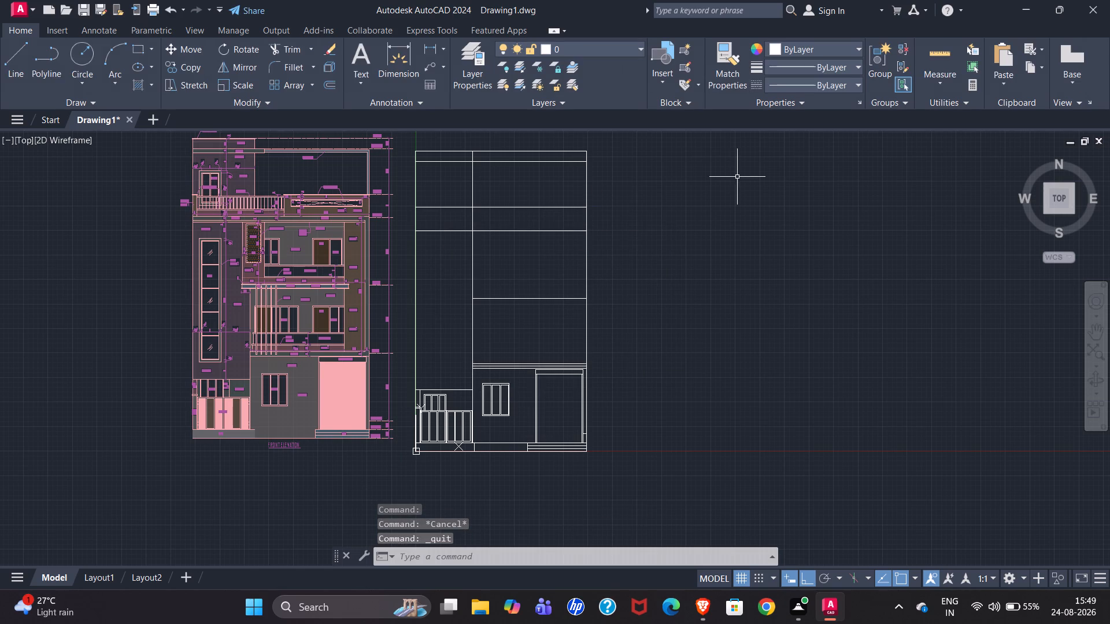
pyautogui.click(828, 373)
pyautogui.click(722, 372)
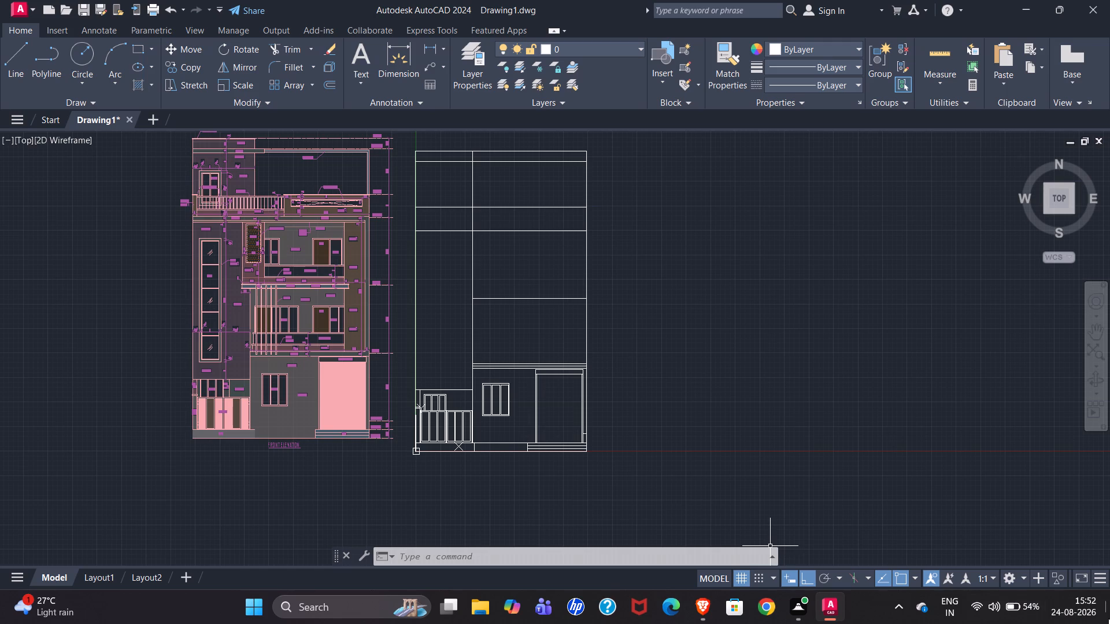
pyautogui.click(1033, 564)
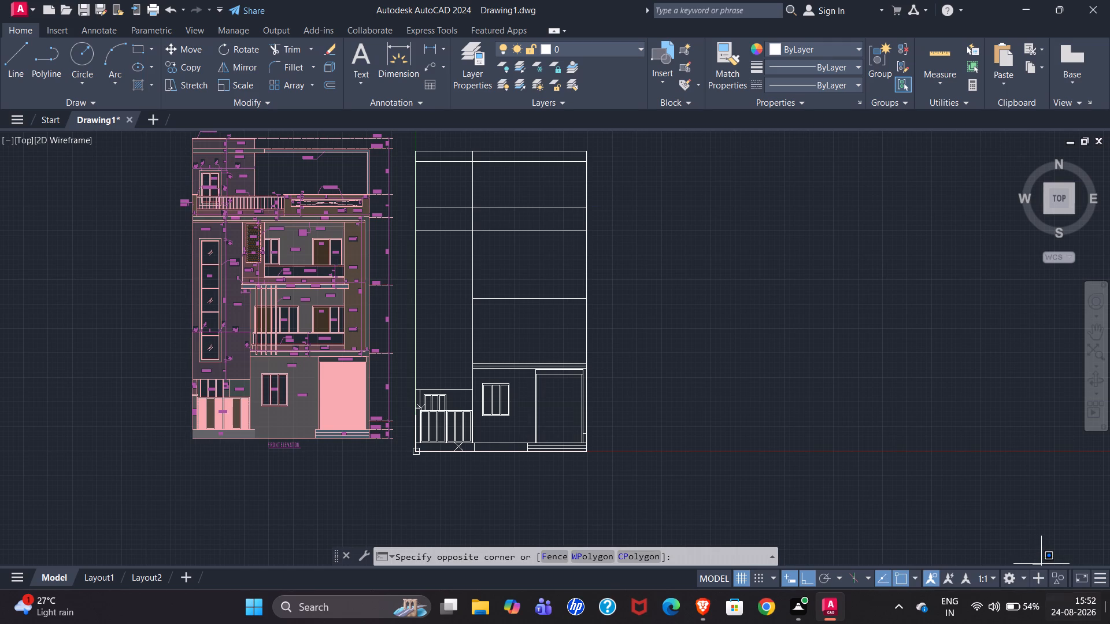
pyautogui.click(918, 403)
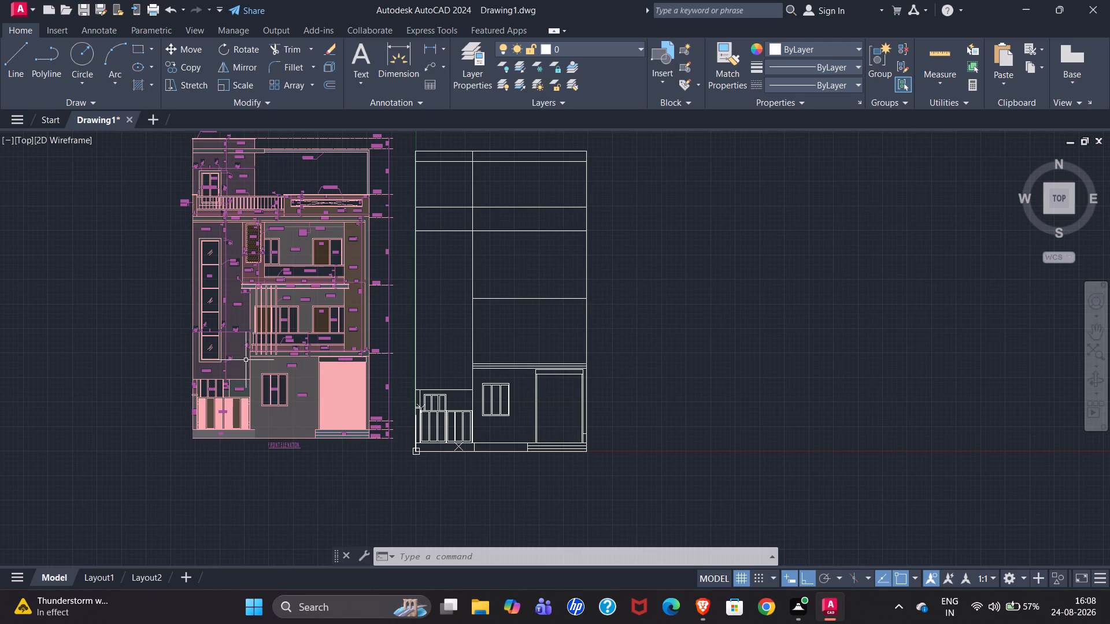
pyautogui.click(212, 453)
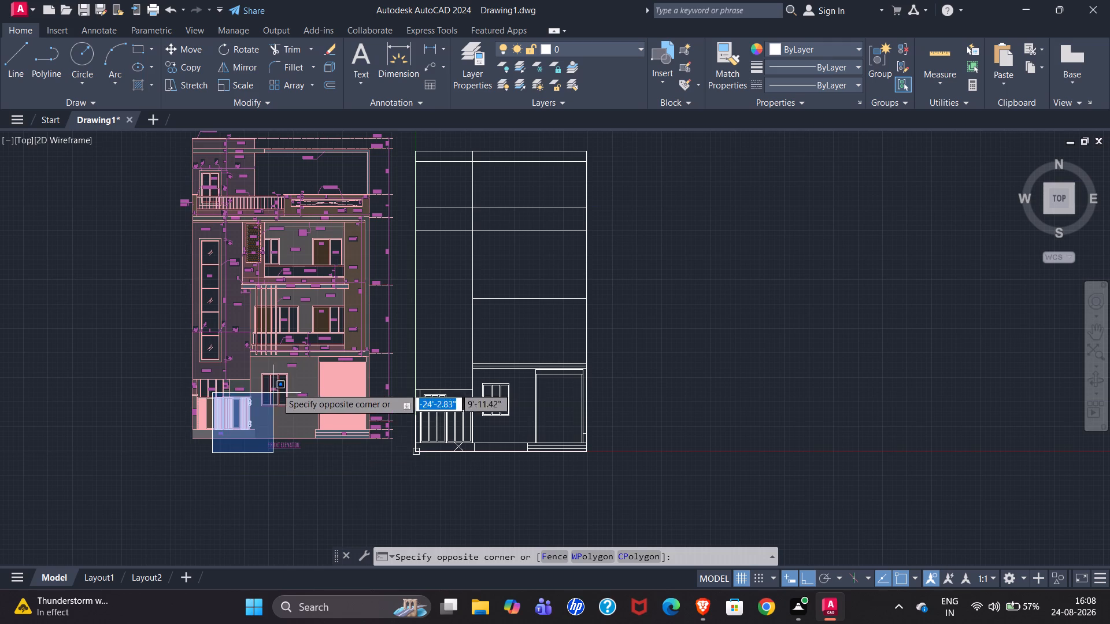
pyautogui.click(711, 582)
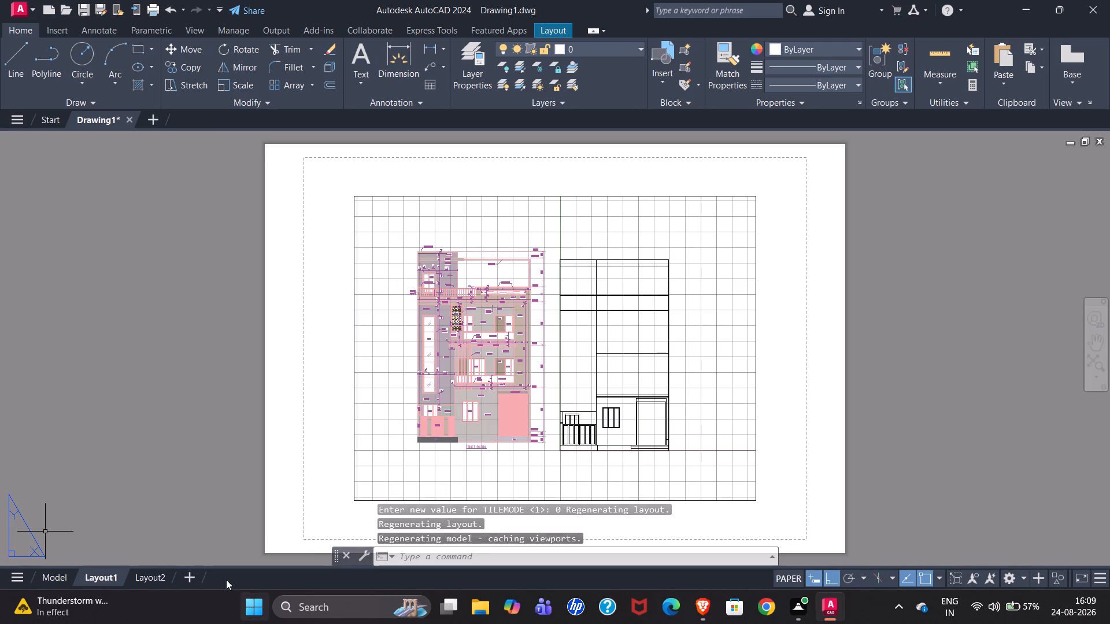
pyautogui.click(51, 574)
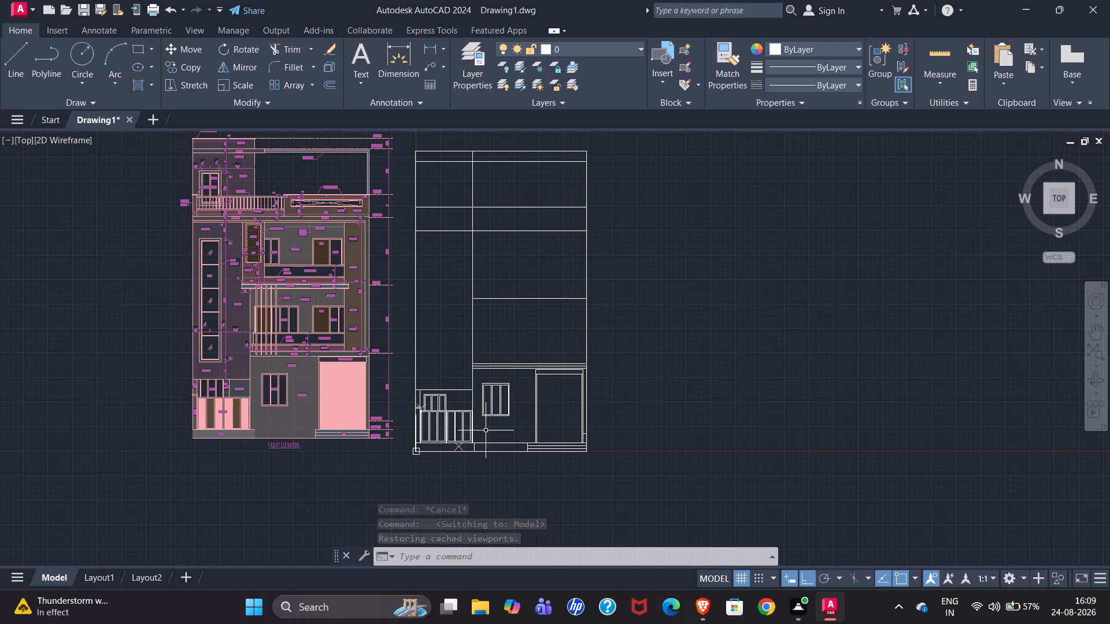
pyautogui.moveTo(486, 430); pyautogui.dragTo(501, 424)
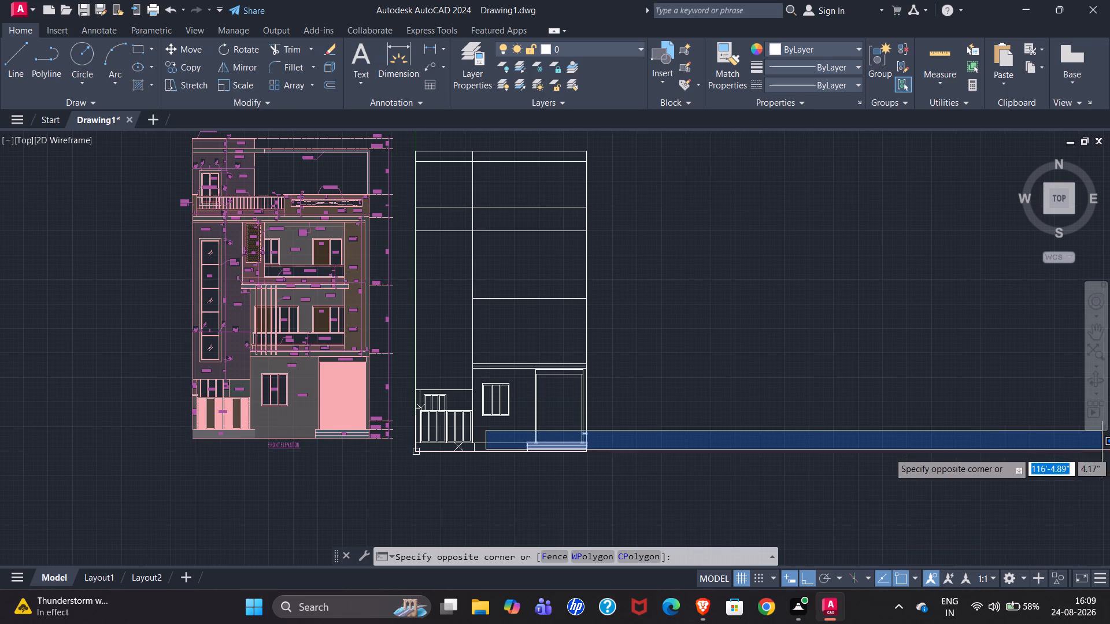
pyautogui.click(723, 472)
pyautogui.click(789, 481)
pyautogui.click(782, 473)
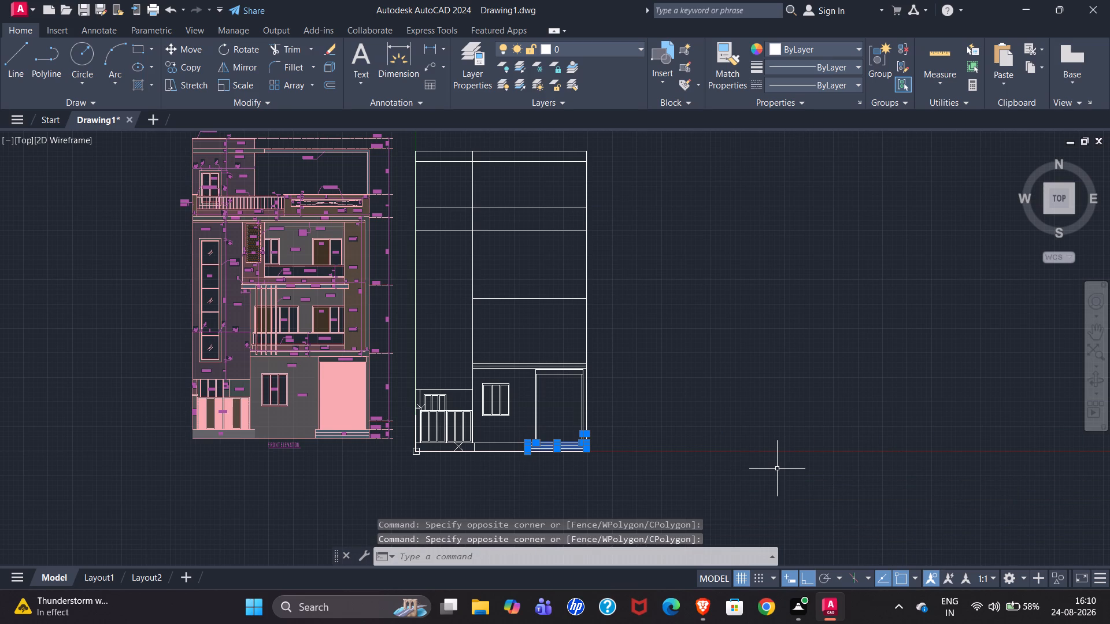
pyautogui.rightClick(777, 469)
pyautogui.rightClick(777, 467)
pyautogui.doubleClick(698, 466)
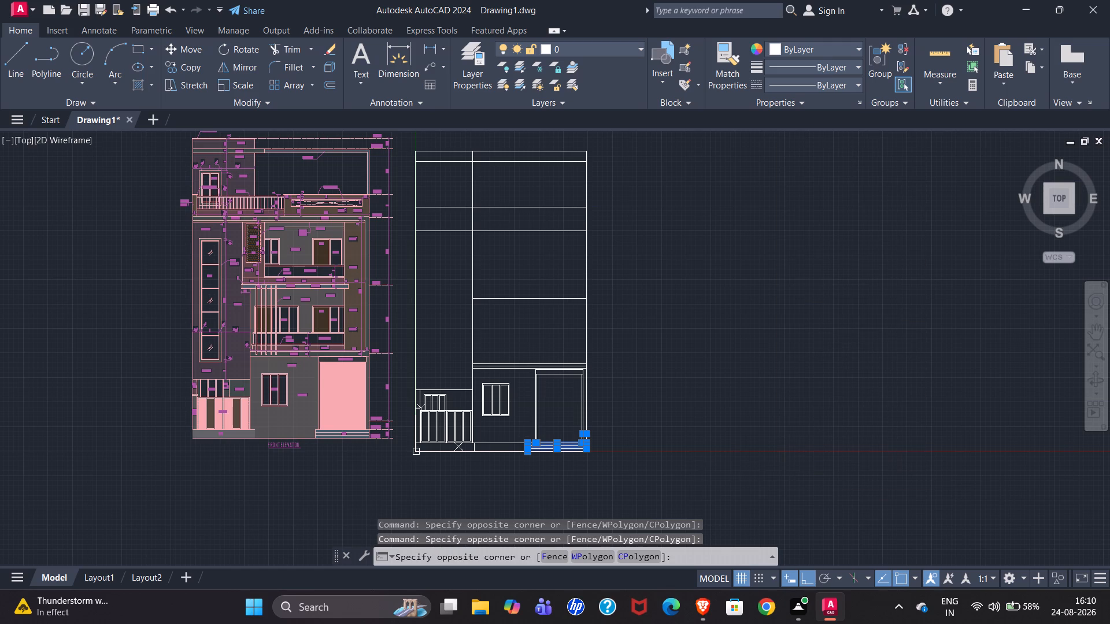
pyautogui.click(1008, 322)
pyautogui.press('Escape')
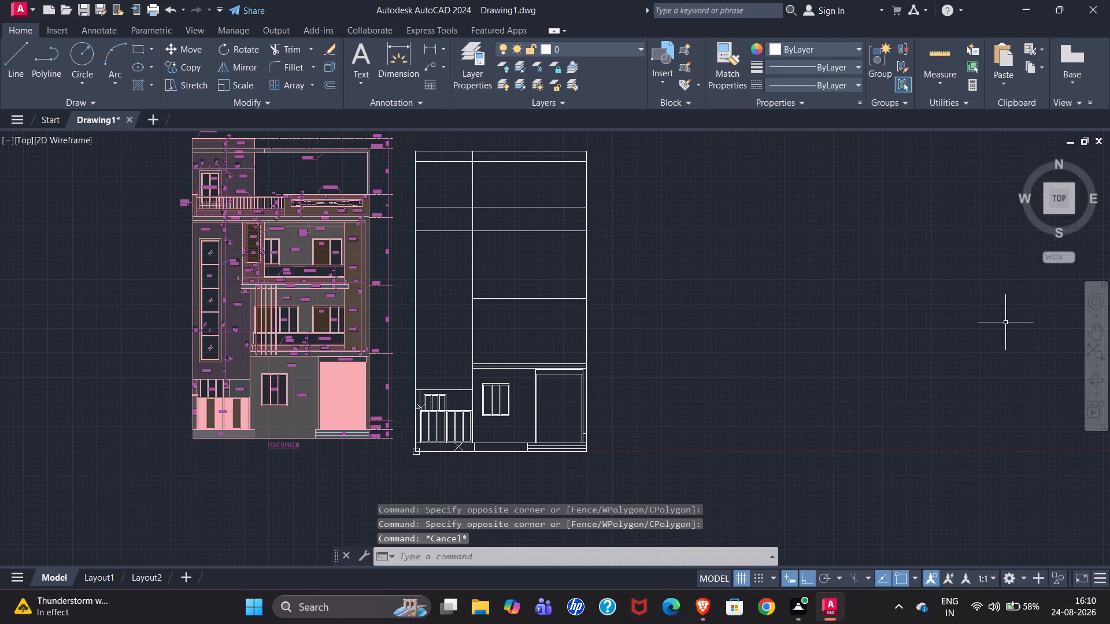
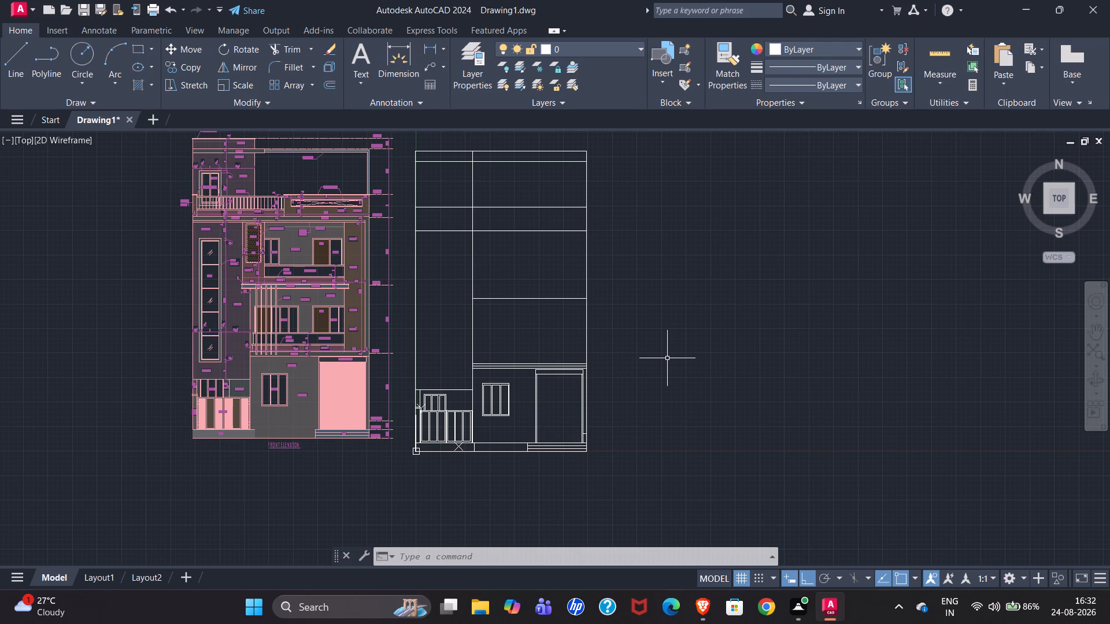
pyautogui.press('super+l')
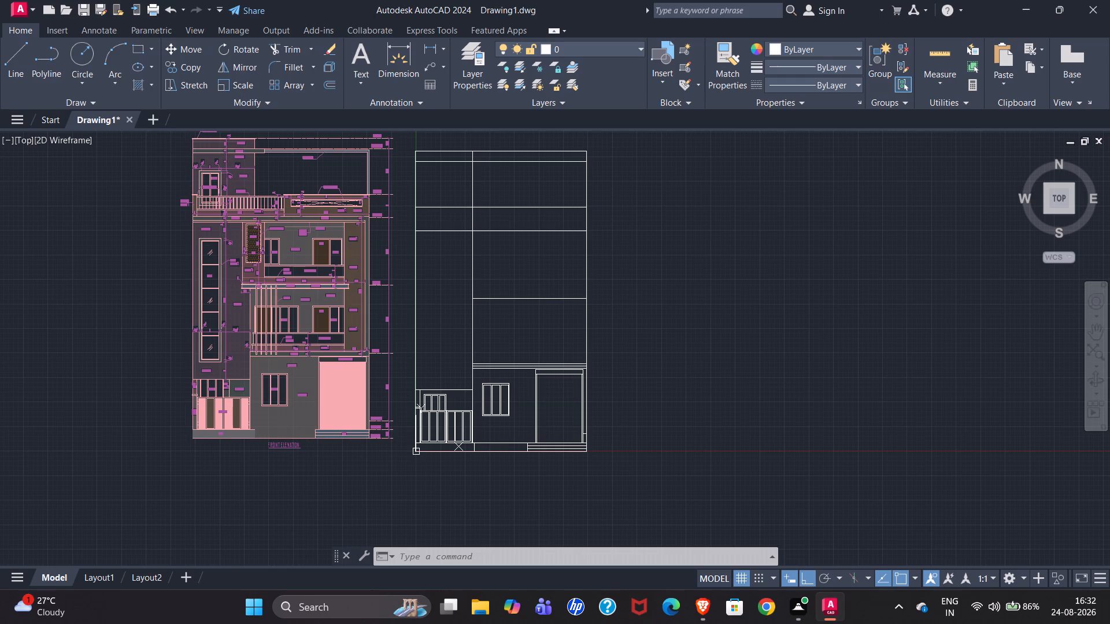
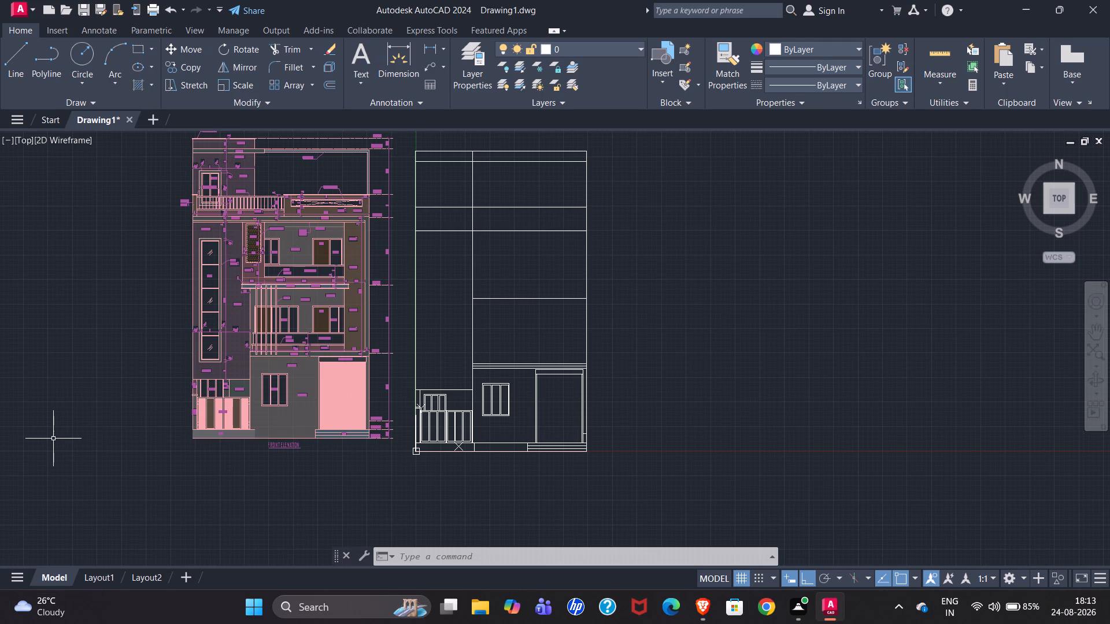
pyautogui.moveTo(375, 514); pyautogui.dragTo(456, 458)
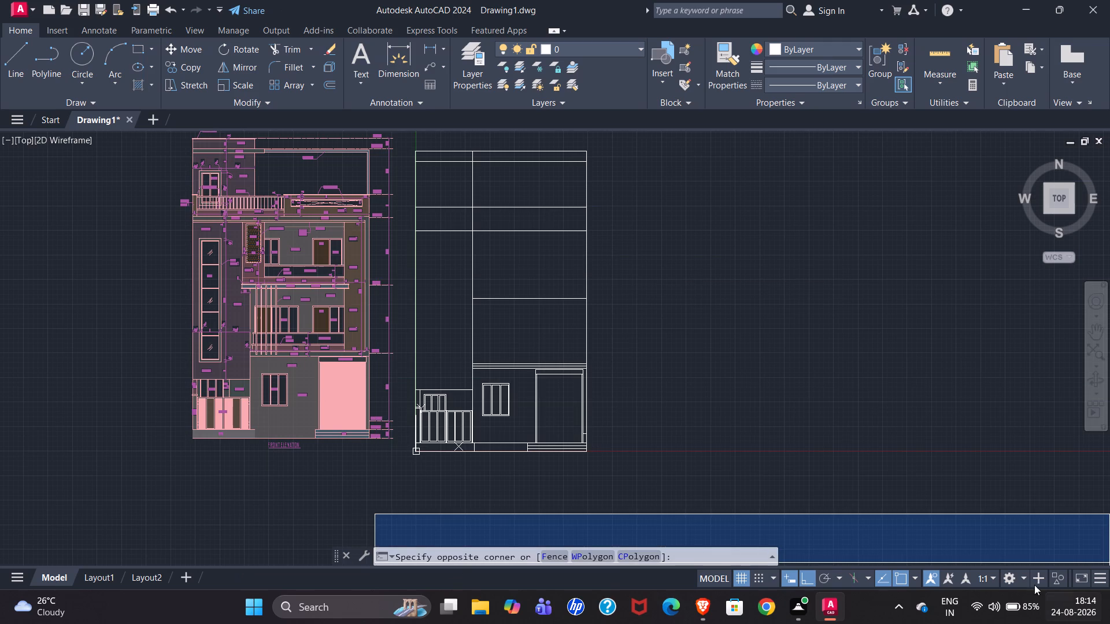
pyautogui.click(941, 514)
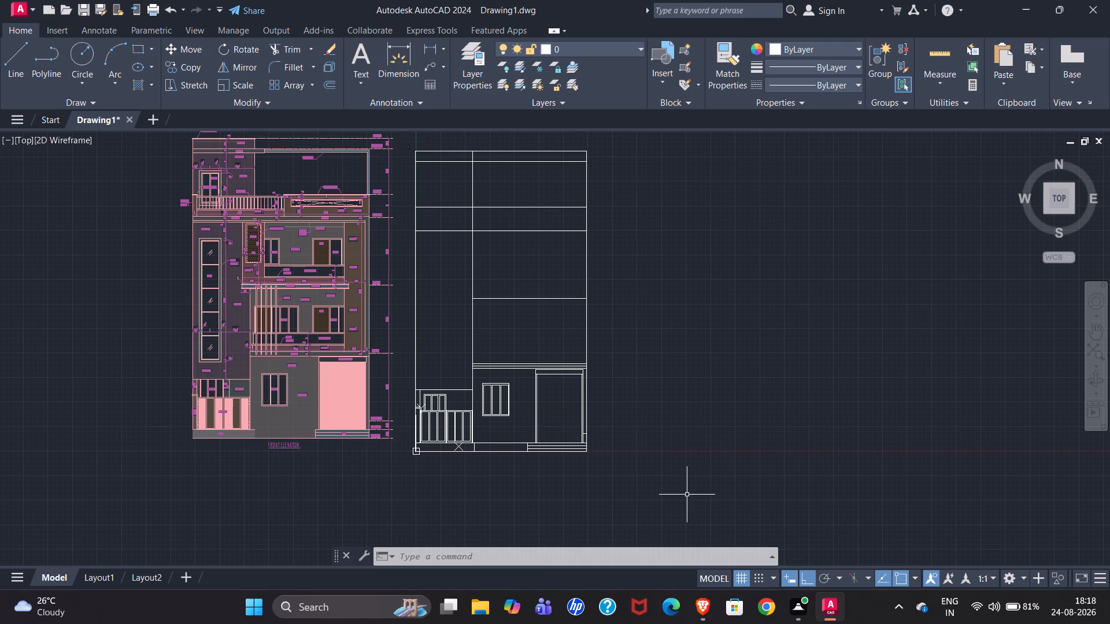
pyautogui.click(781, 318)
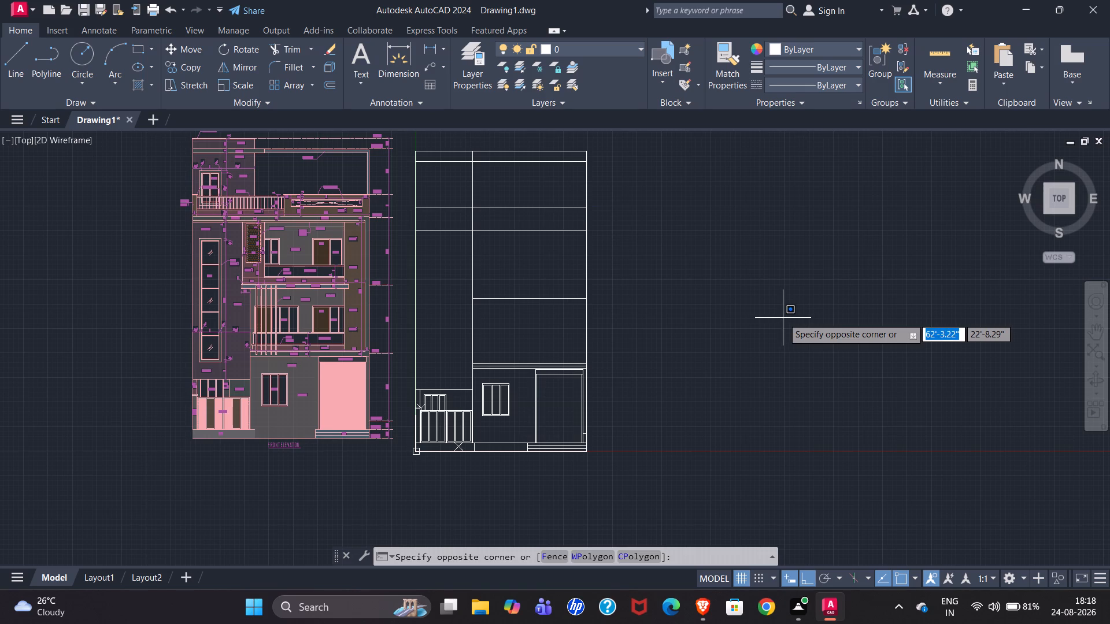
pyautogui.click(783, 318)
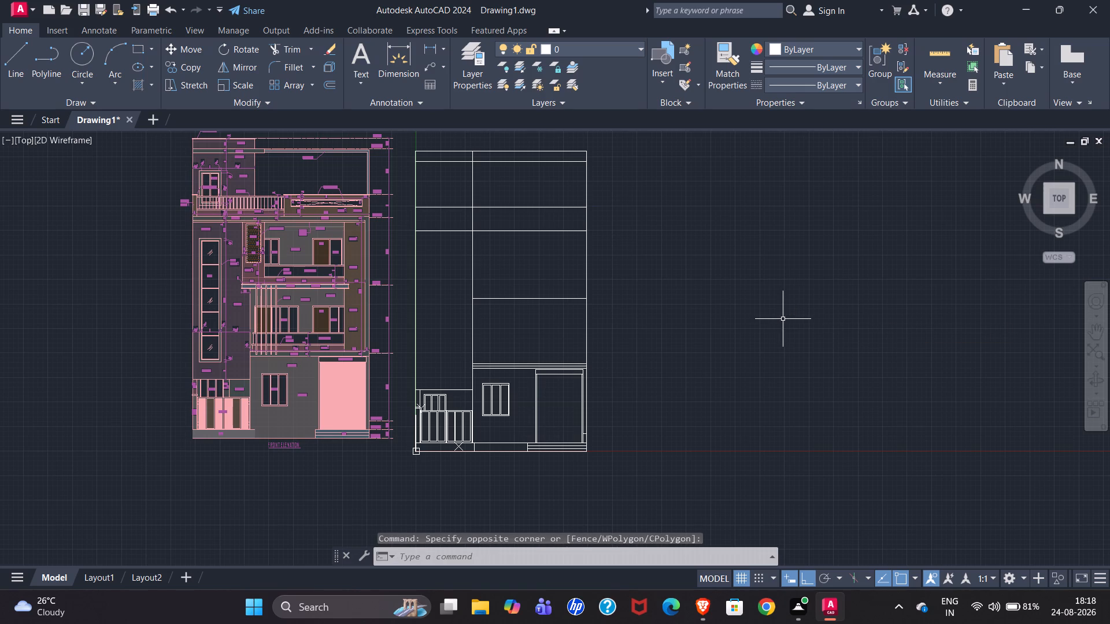
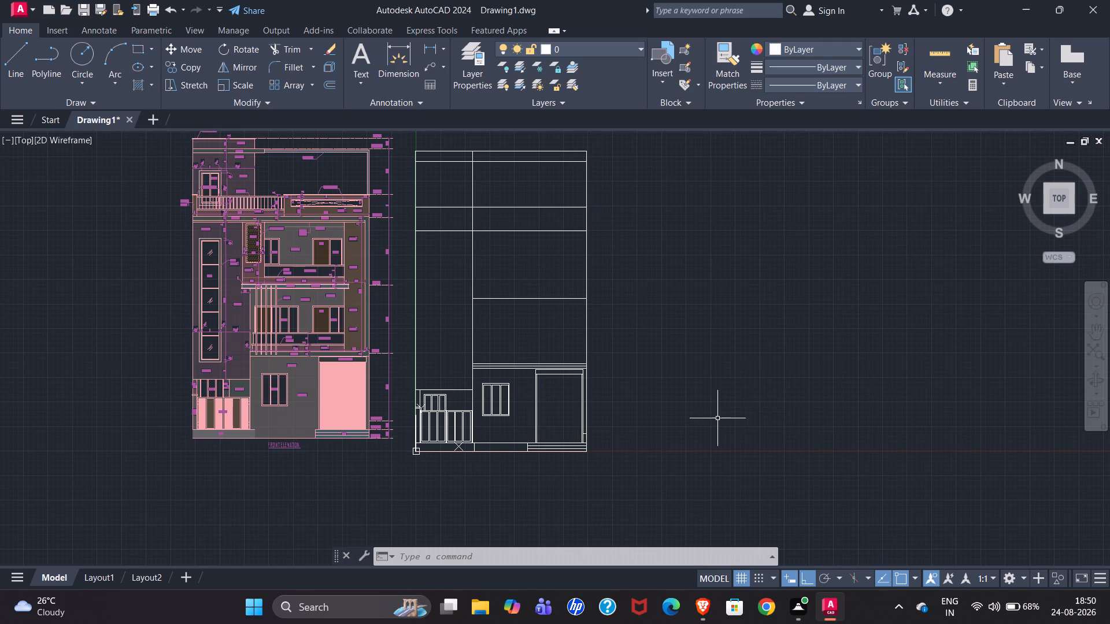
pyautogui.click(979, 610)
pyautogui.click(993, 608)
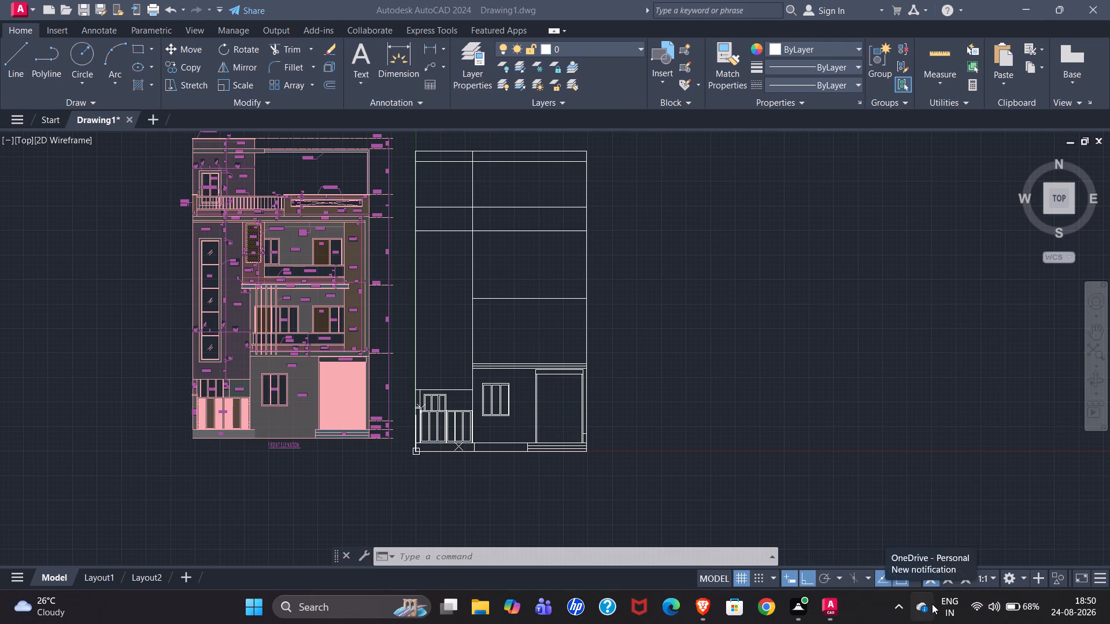
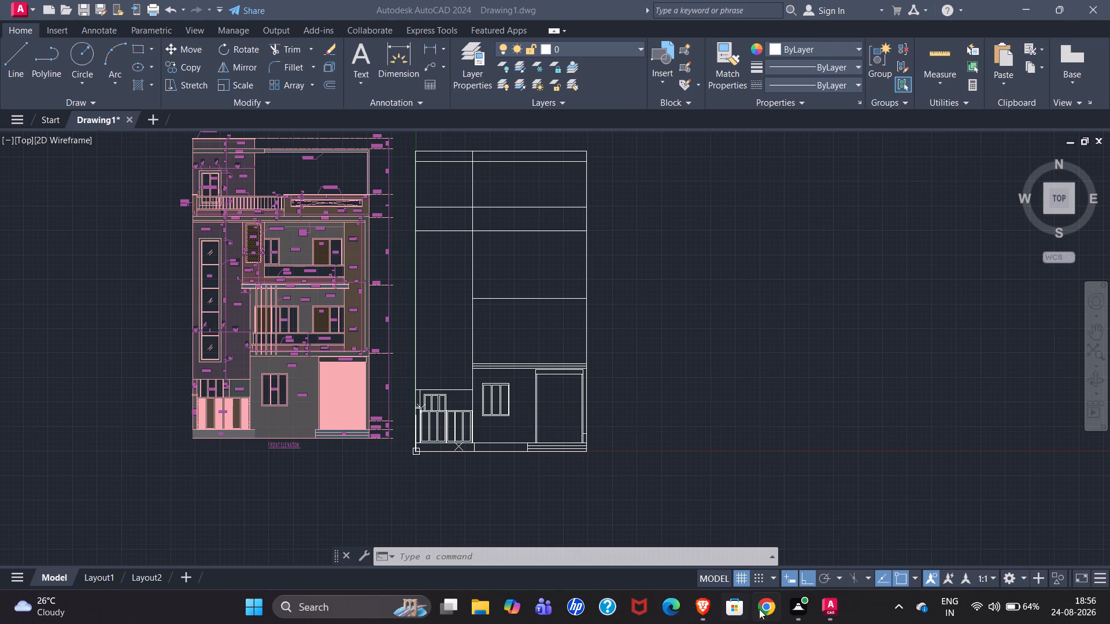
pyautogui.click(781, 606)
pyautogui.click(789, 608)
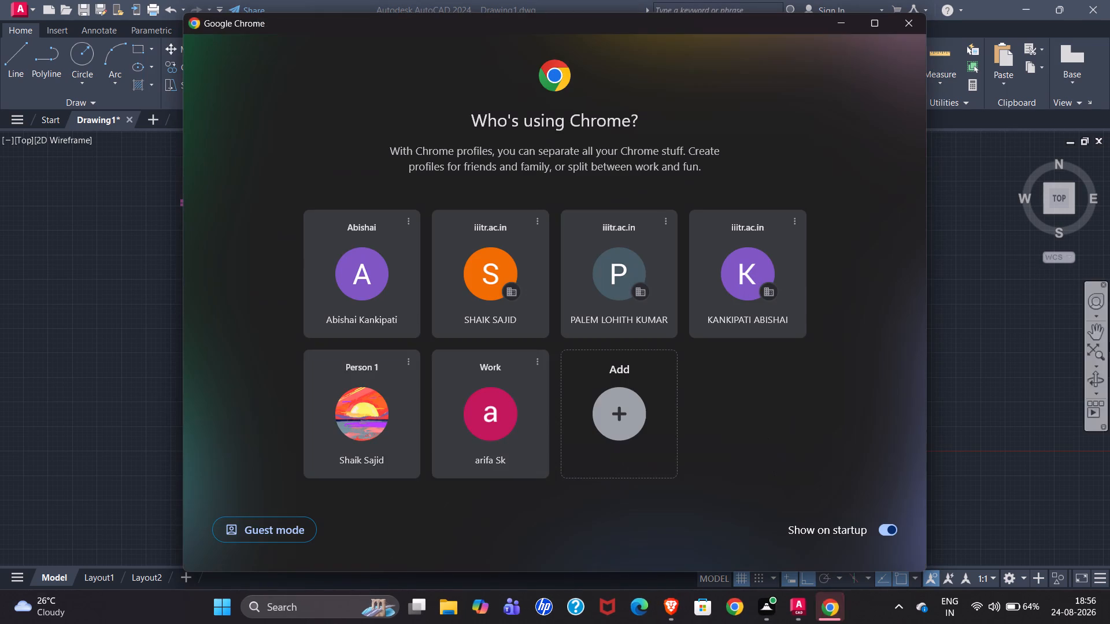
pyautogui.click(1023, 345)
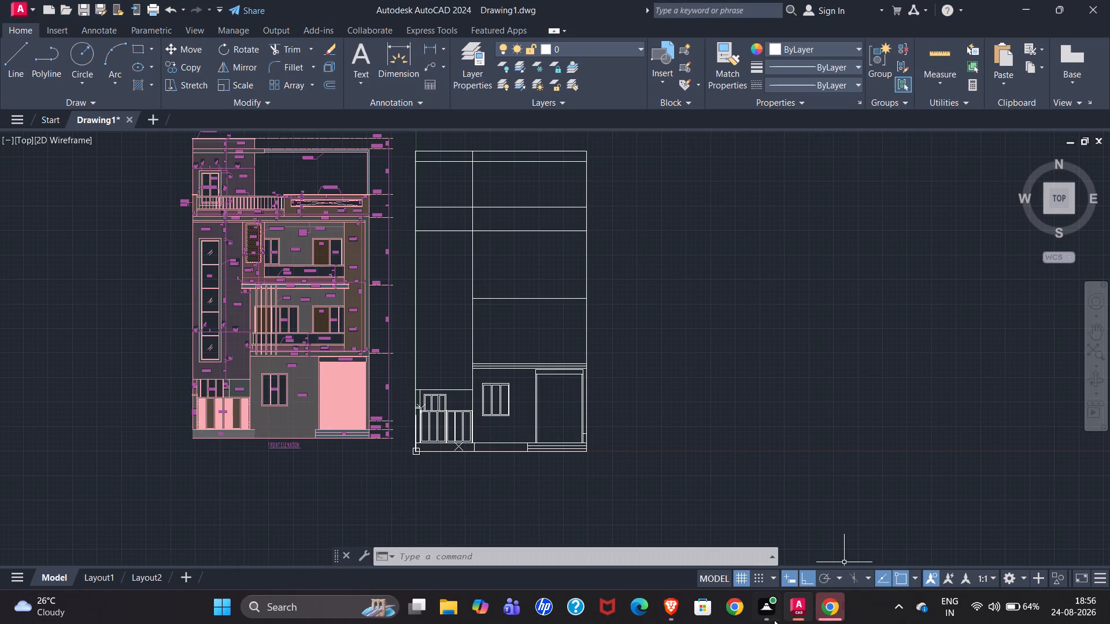
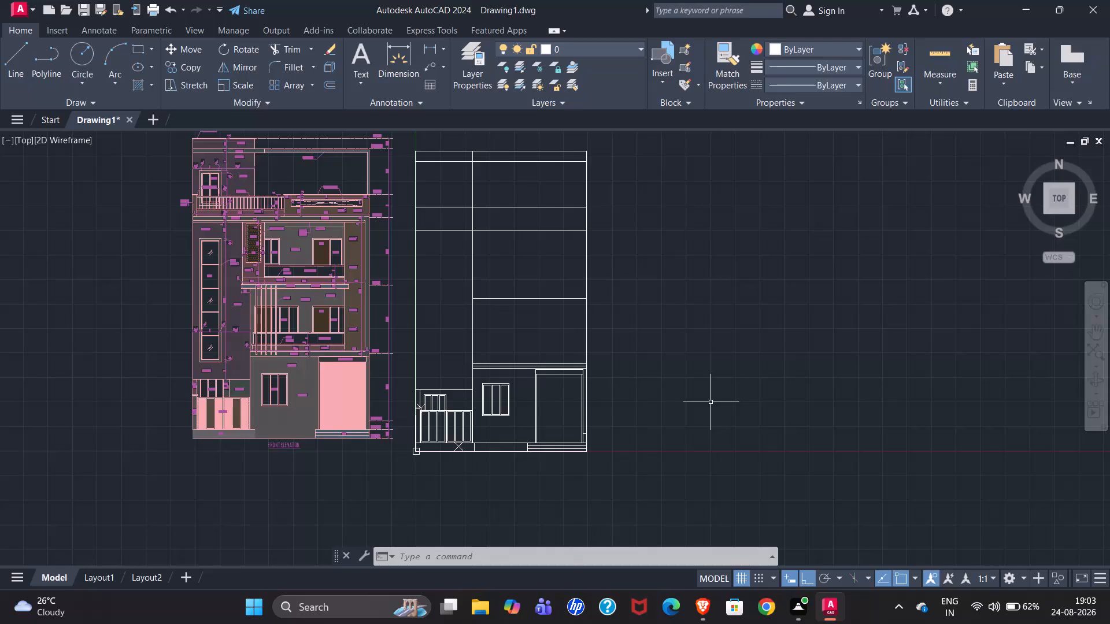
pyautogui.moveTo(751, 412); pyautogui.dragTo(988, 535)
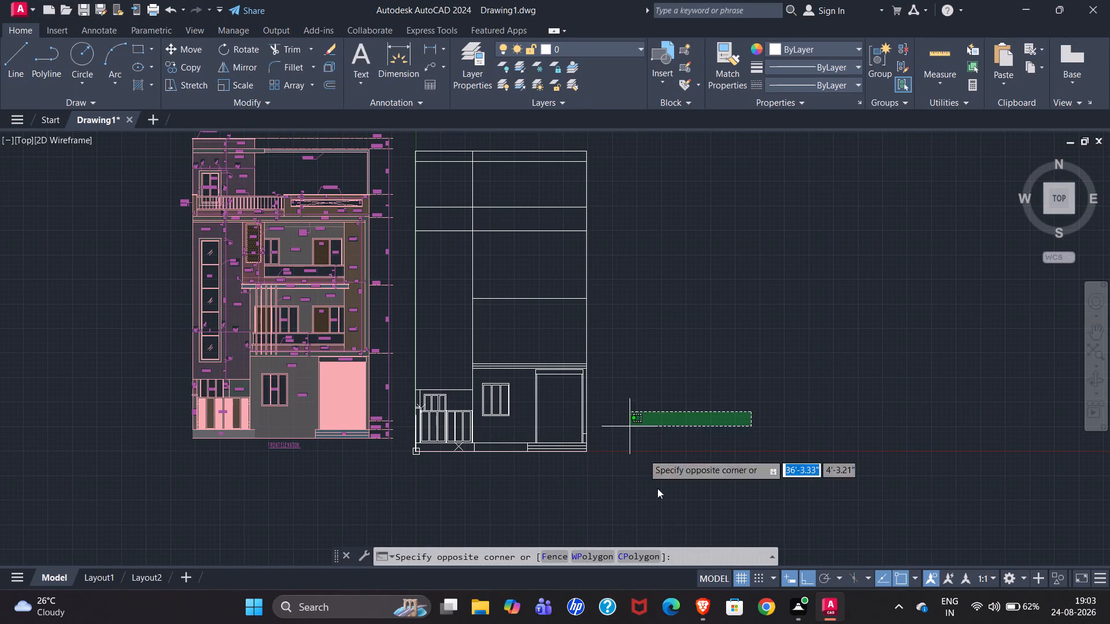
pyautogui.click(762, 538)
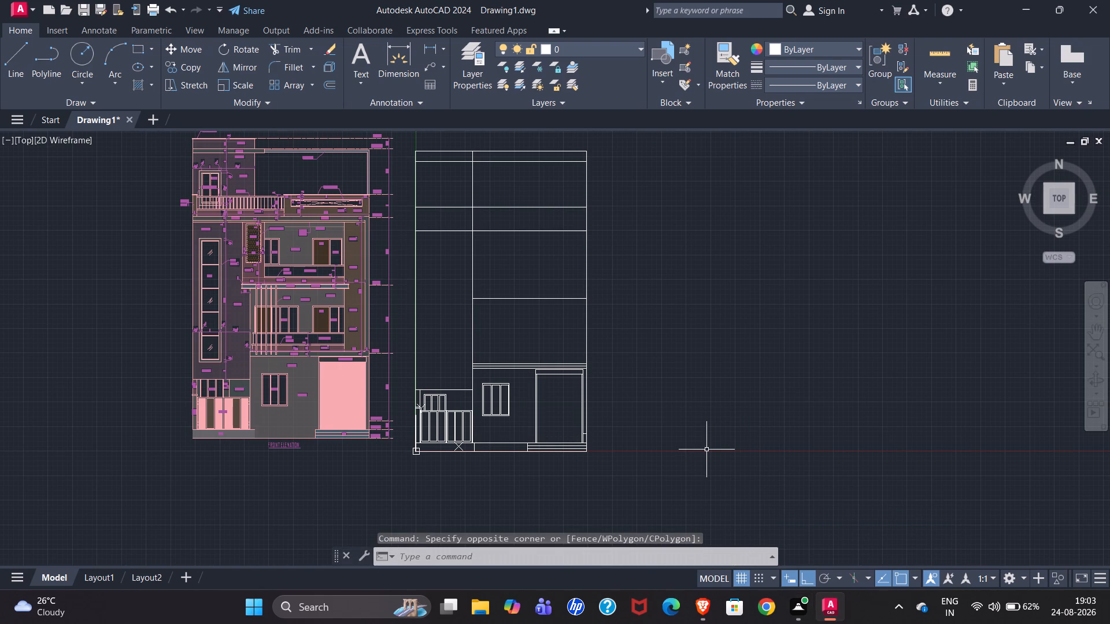
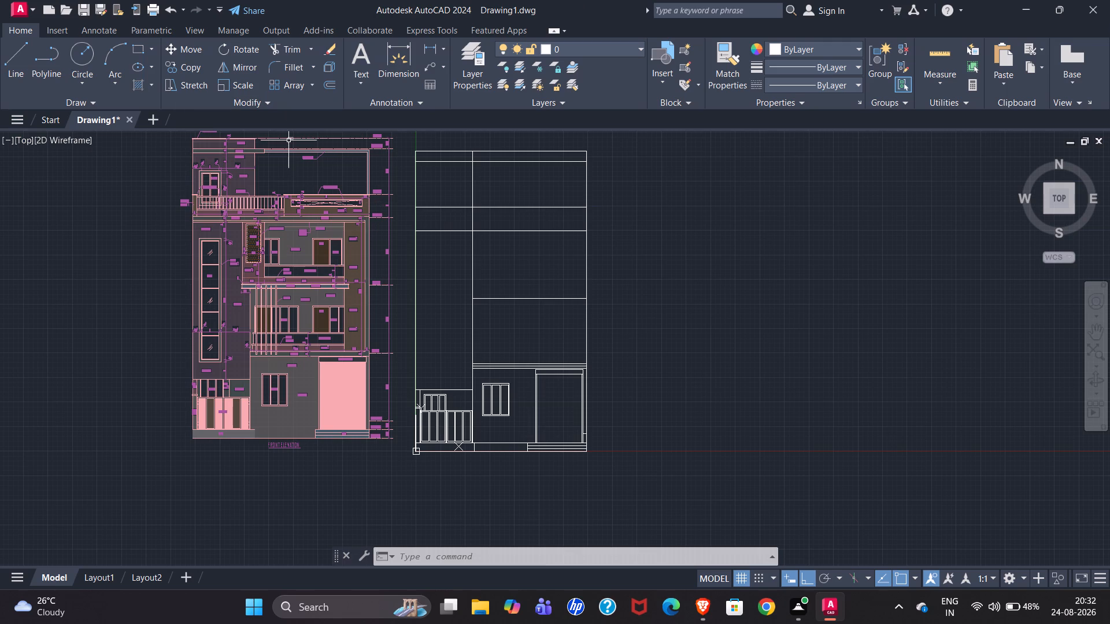
# Examine the reference elevation's tall glazed window for its width, height, frame thickness and offsets from the surrounding wall edges.
pyautogui.scroll(-1, 216, 354)
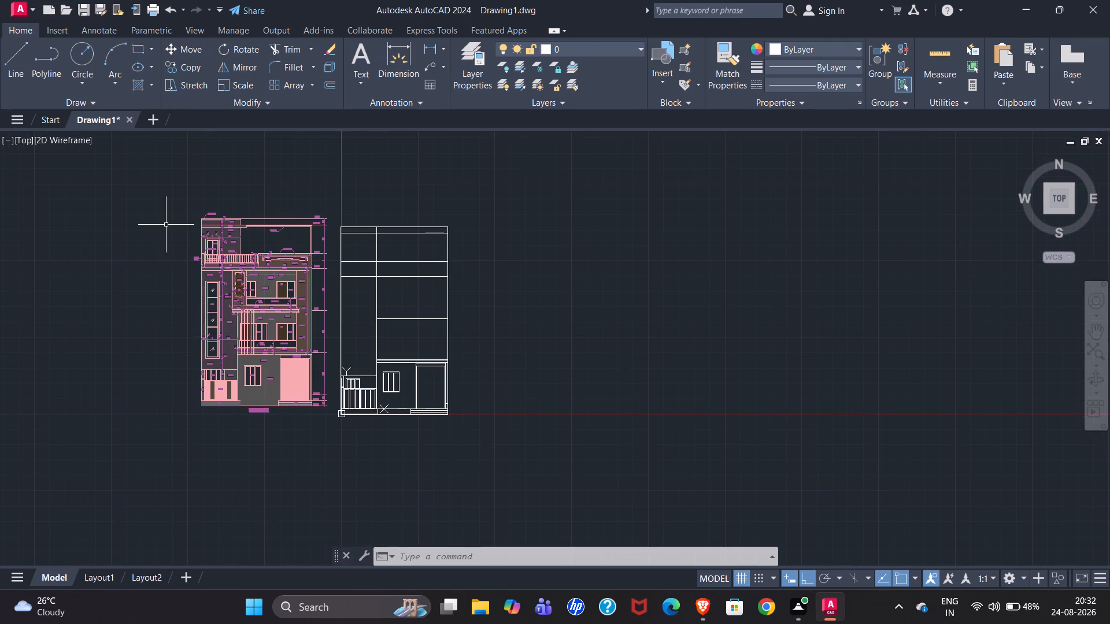
pyautogui.scroll(2, 166, 220)
pyautogui.scroll(-1, 115, 219)
pyautogui.scroll(2, 435, 518)
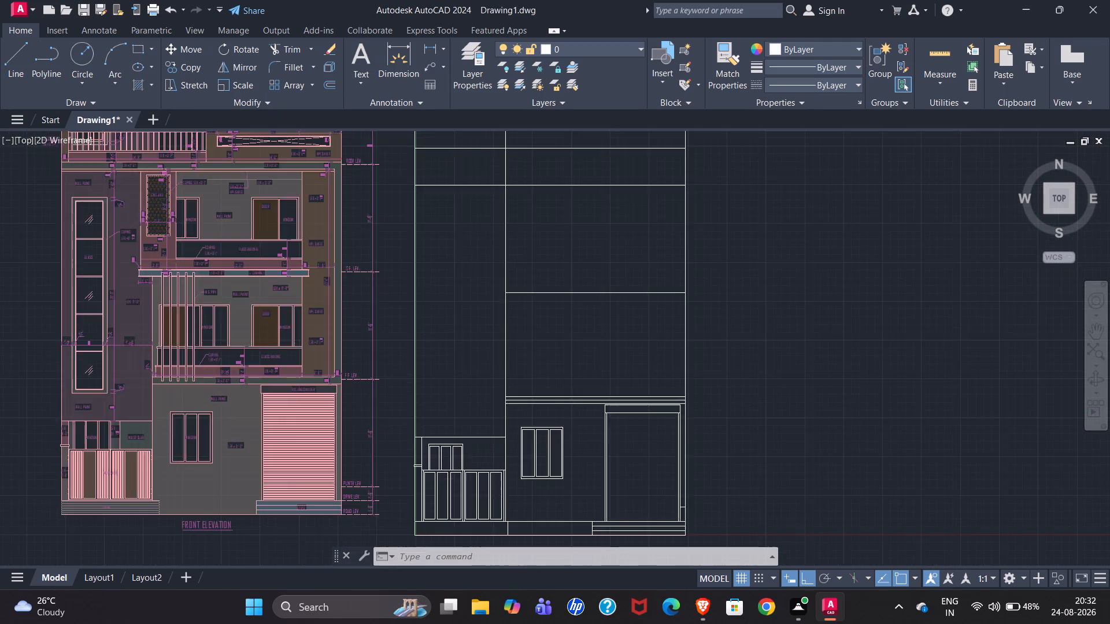
pyautogui.scroll(1, 435, 518)
pyautogui.scroll(-1, 430, 326)
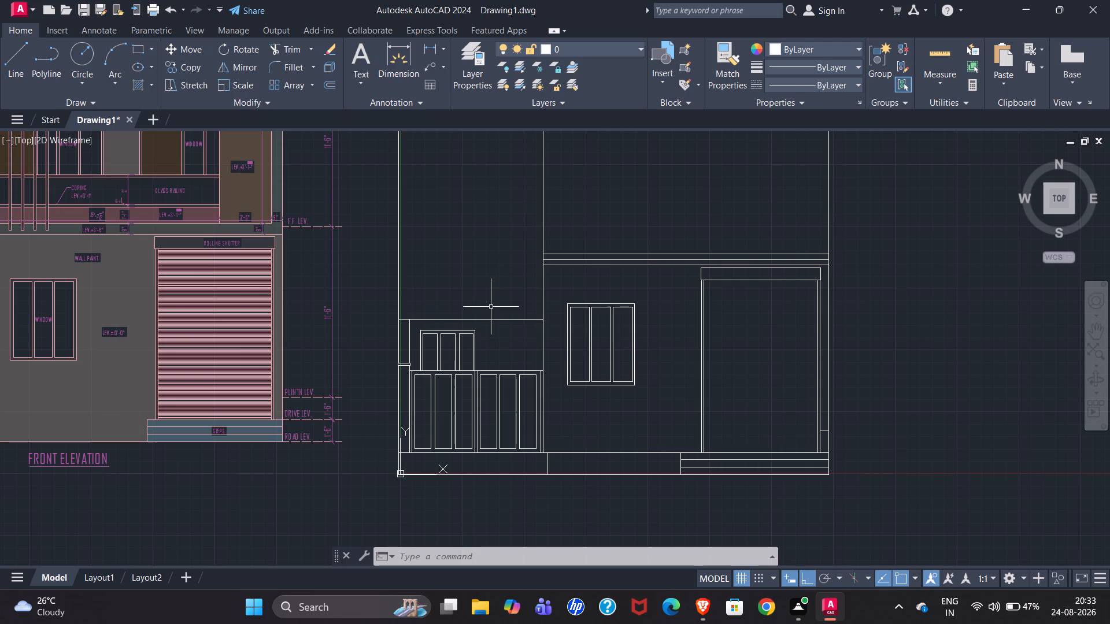
pyautogui.scroll(-1, 721, 346)
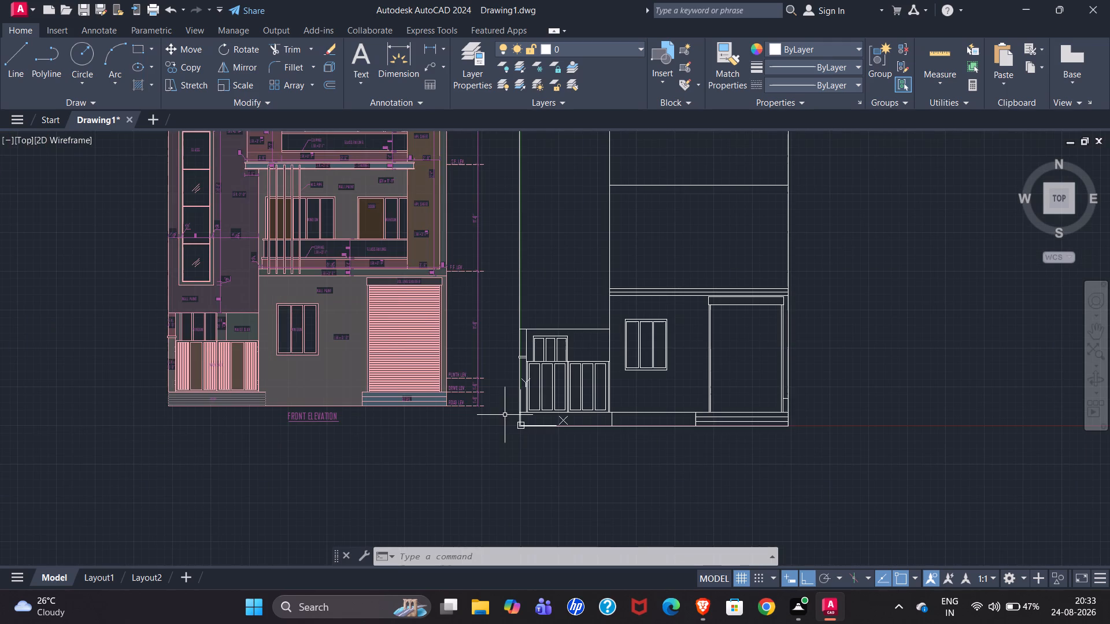
pyautogui.scroll(-1, 327, 432)
pyautogui.scroll(2, 472, 220)
pyautogui.scroll(-1, 531, 239)
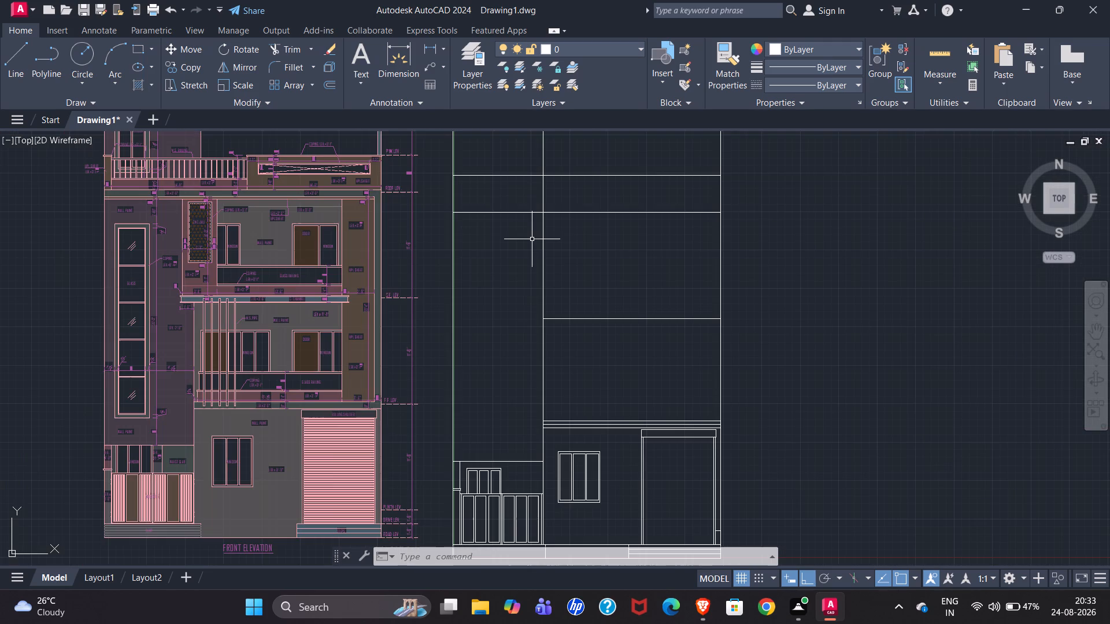
pyautogui.scroll(1, 126, 430)
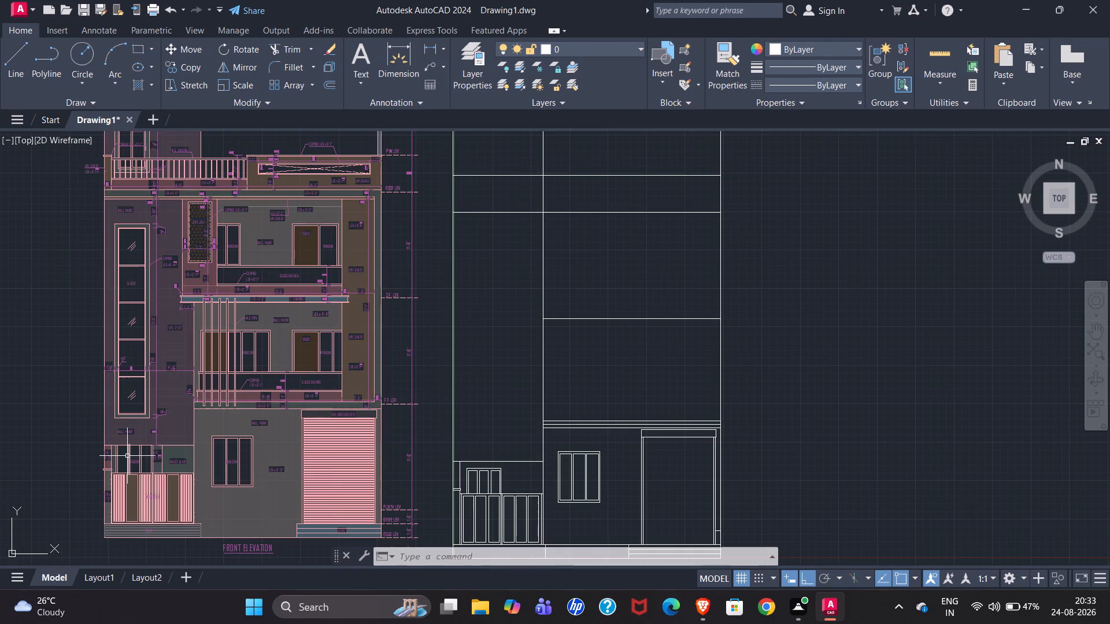
pyautogui.scroll(1, 127, 456)
pyautogui.scroll(2, 134, 409)
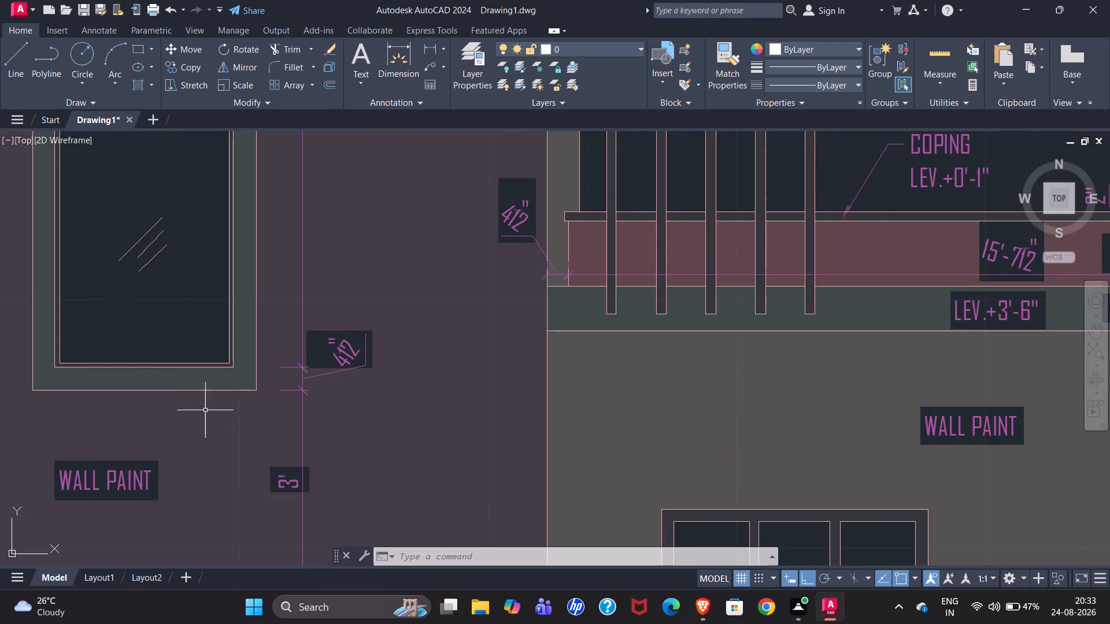
pyautogui.scroll(-3, 244, 379)
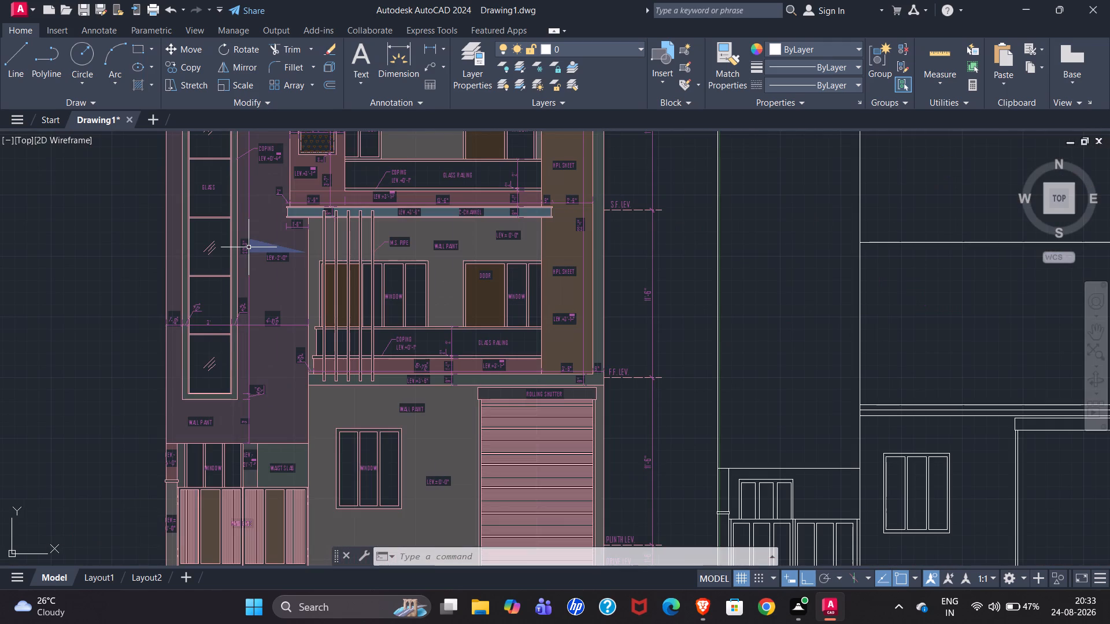
pyautogui.scroll(4, 244, 237)
pyautogui.scroll(-4, 257, 325)
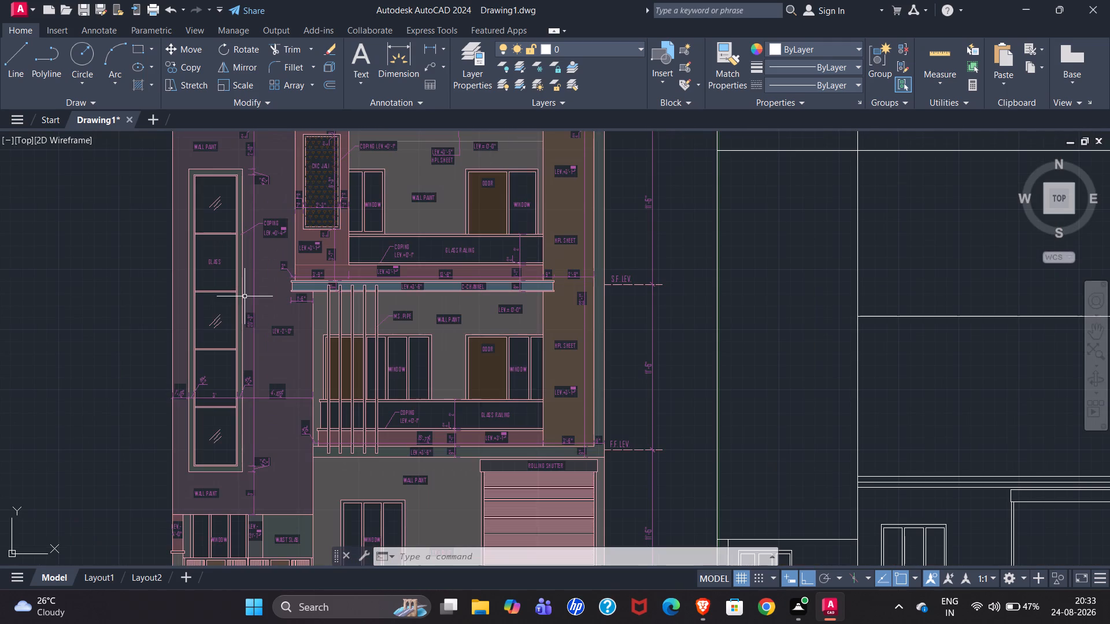
pyautogui.scroll(4, 228, 169)
pyautogui.scroll(-1, 230, 200)
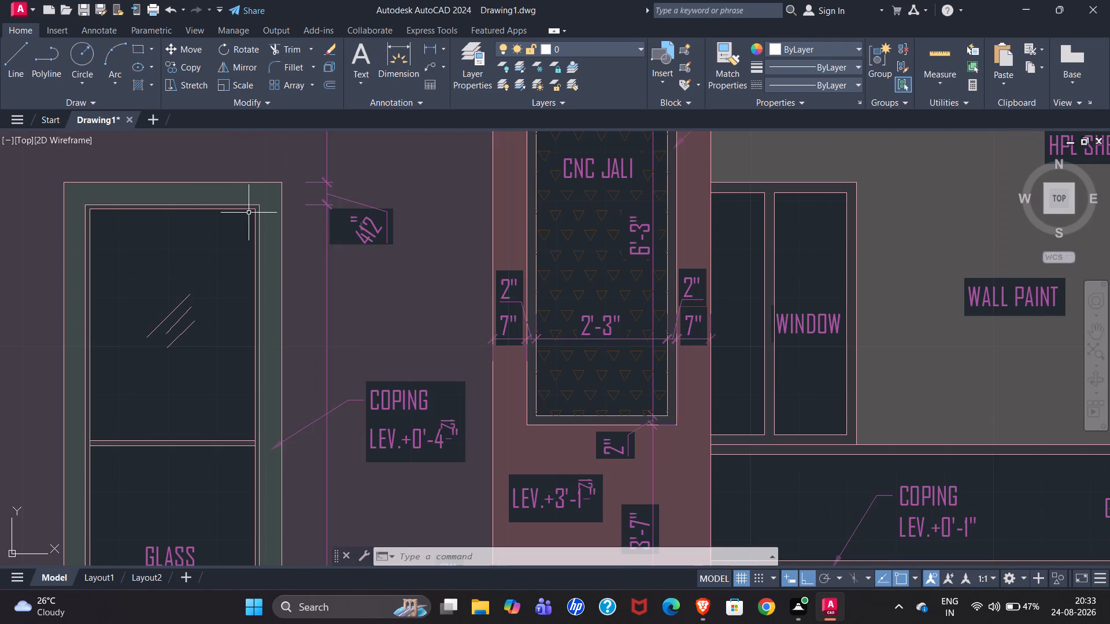
pyautogui.scroll(-1, 298, 190)
pyautogui.scroll(-2, 315, 343)
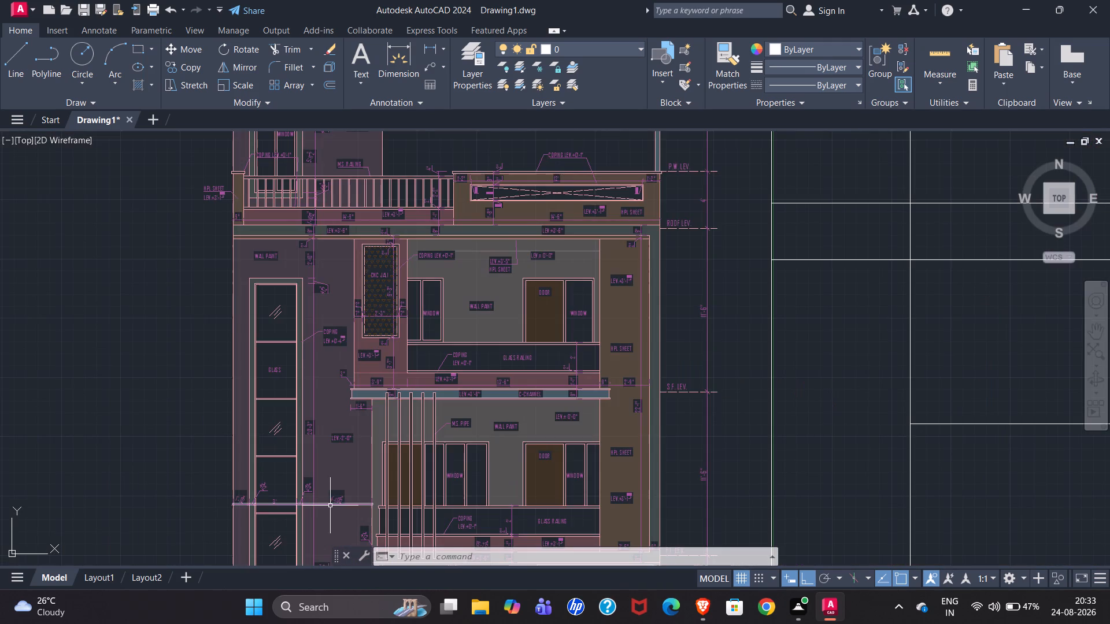
pyautogui.scroll(4, 319, 512)
pyautogui.scroll(-2, 293, 452)
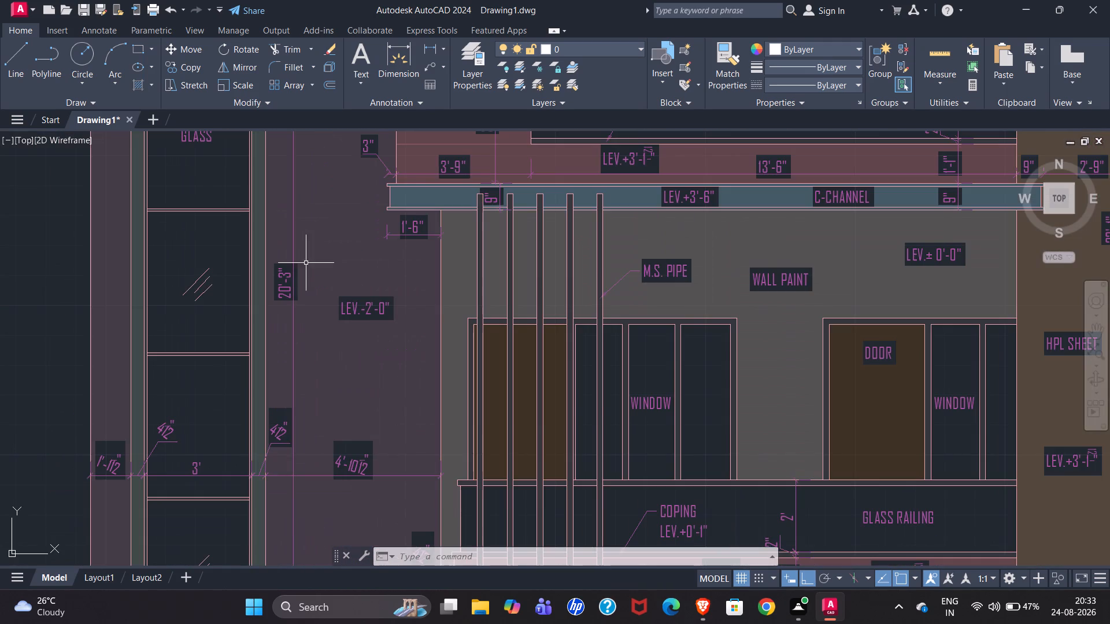
pyautogui.scroll(-1, 300, 226)
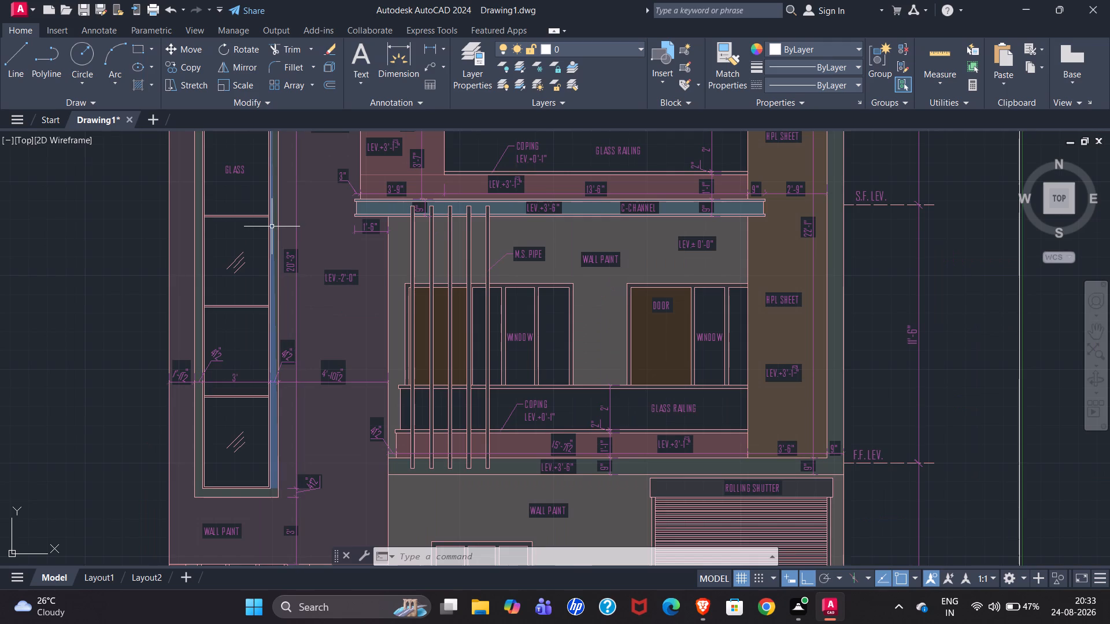
pyautogui.scroll(-1, 332, 303)
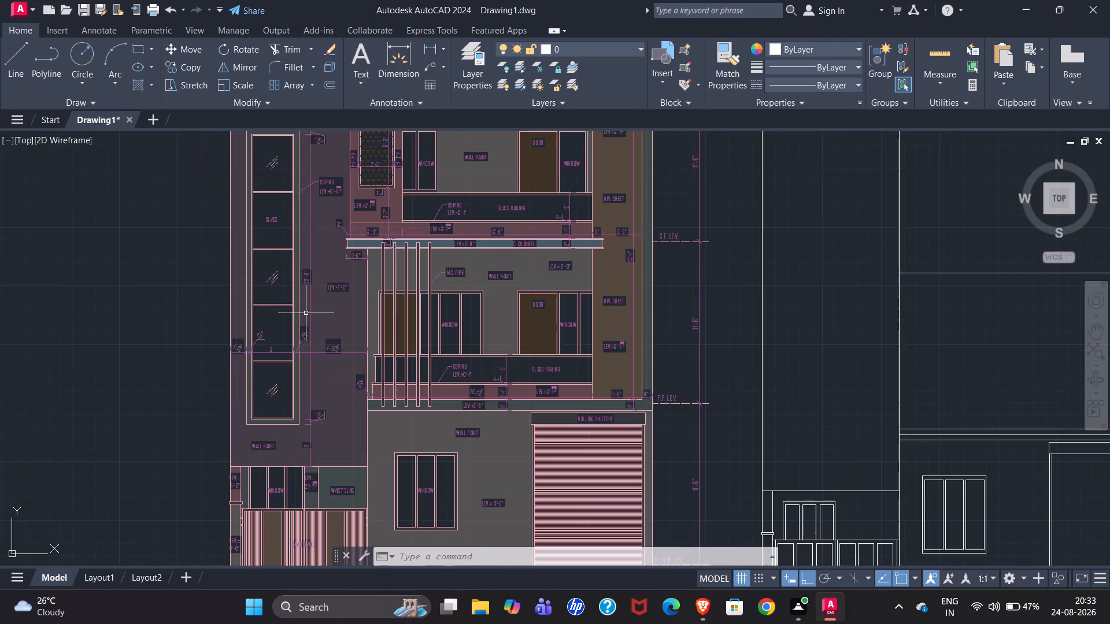
pyautogui.scroll(2, 274, 484)
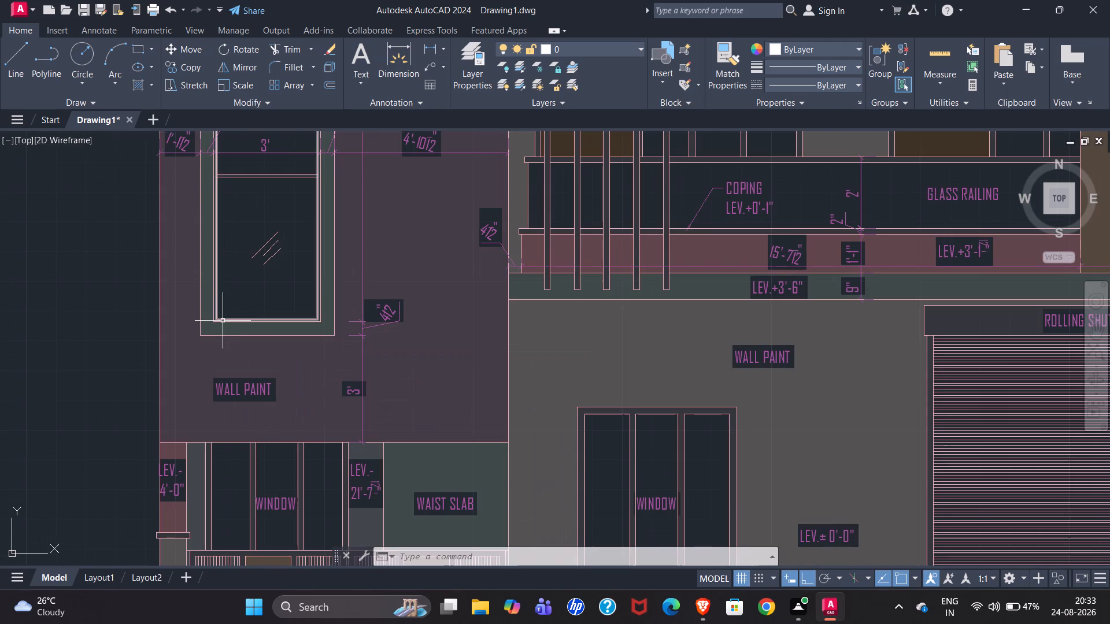
pyautogui.scroll(-1, 218, 359)
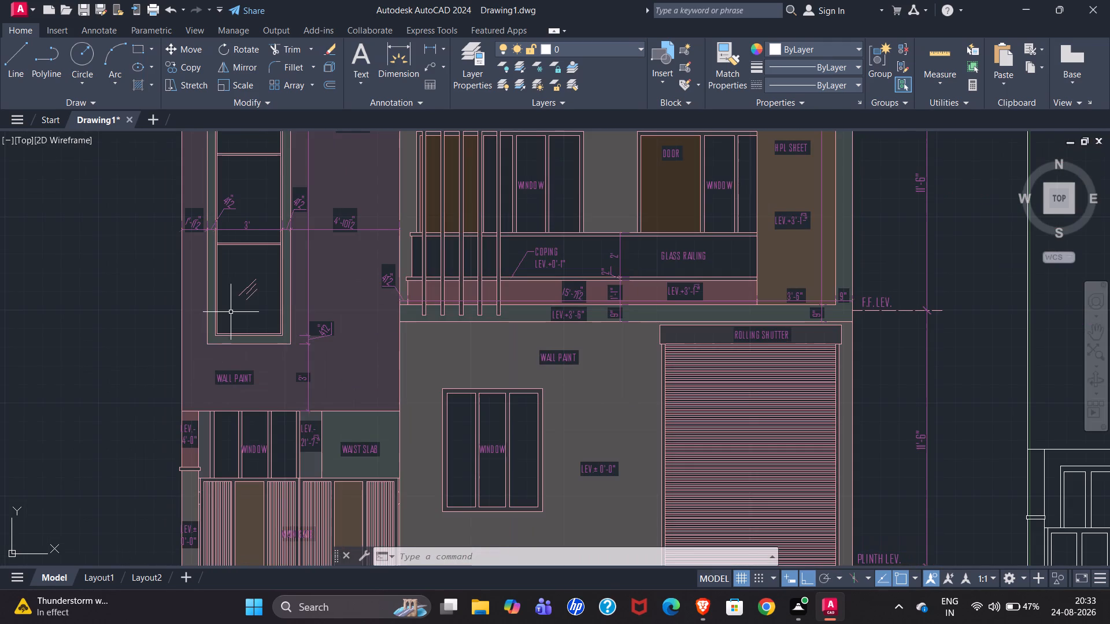
pyautogui.scroll(3, 228, 205)
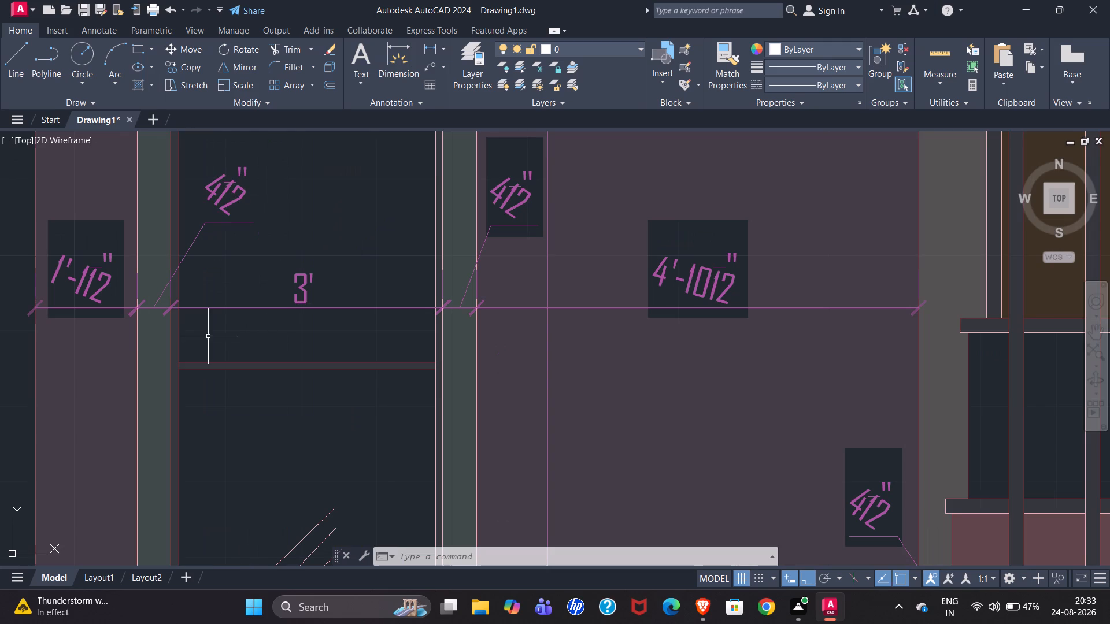
pyautogui.scroll(-3, 228, 325)
pyautogui.scroll(-2, 409, 346)
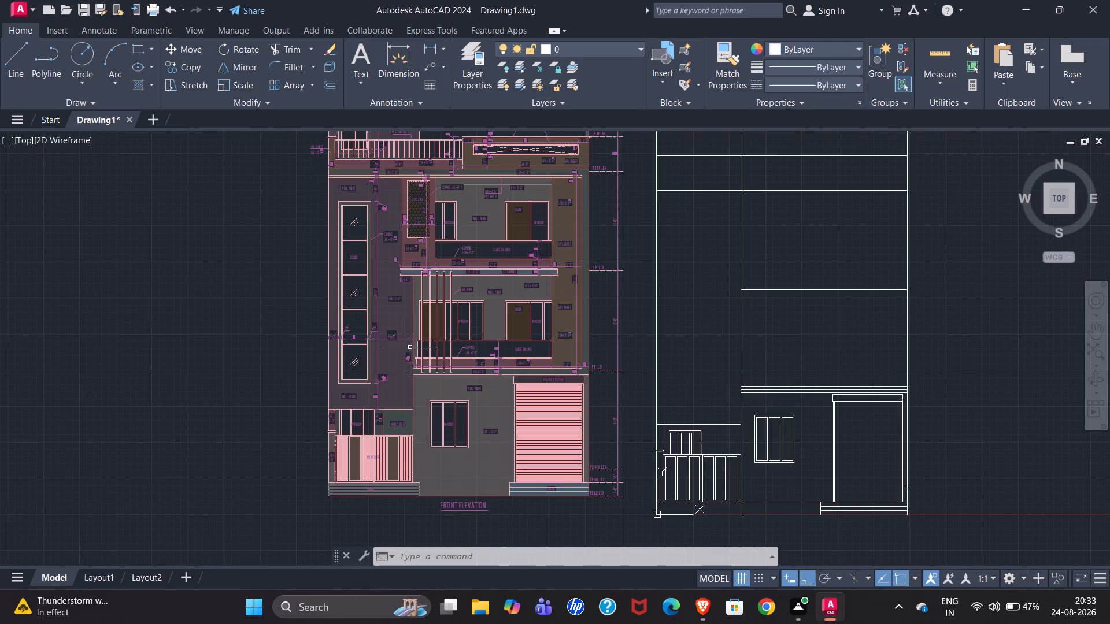
# Draw a rectangle 3' wide and 20'3" high in the empty space beside the reference elevation for the tall window.
pyautogui.click(138, 50)
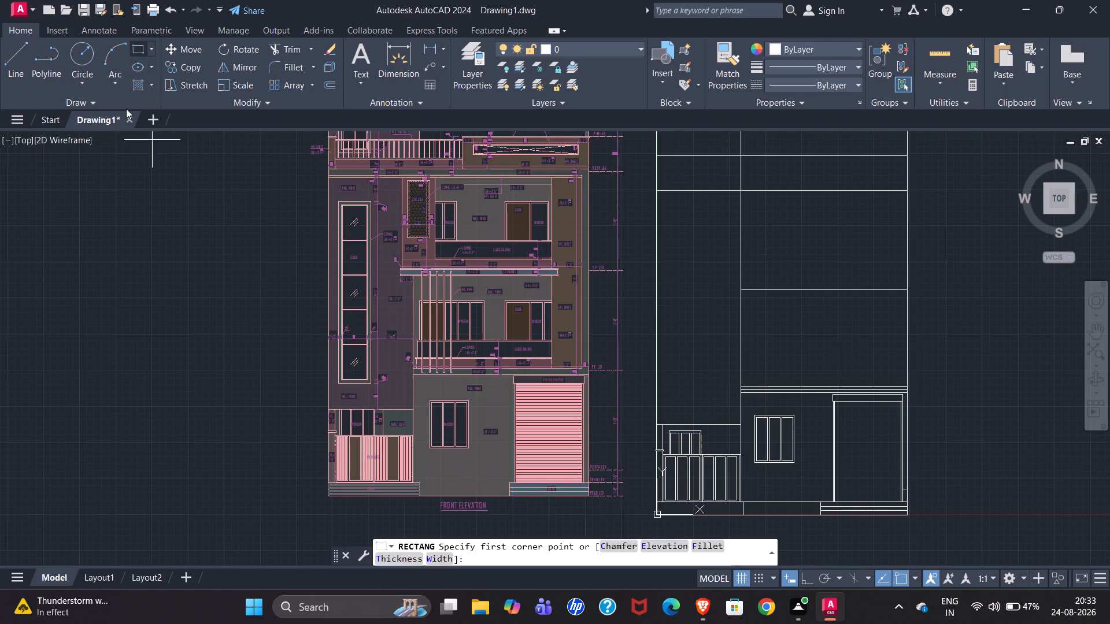
pyautogui.click(75, 219)
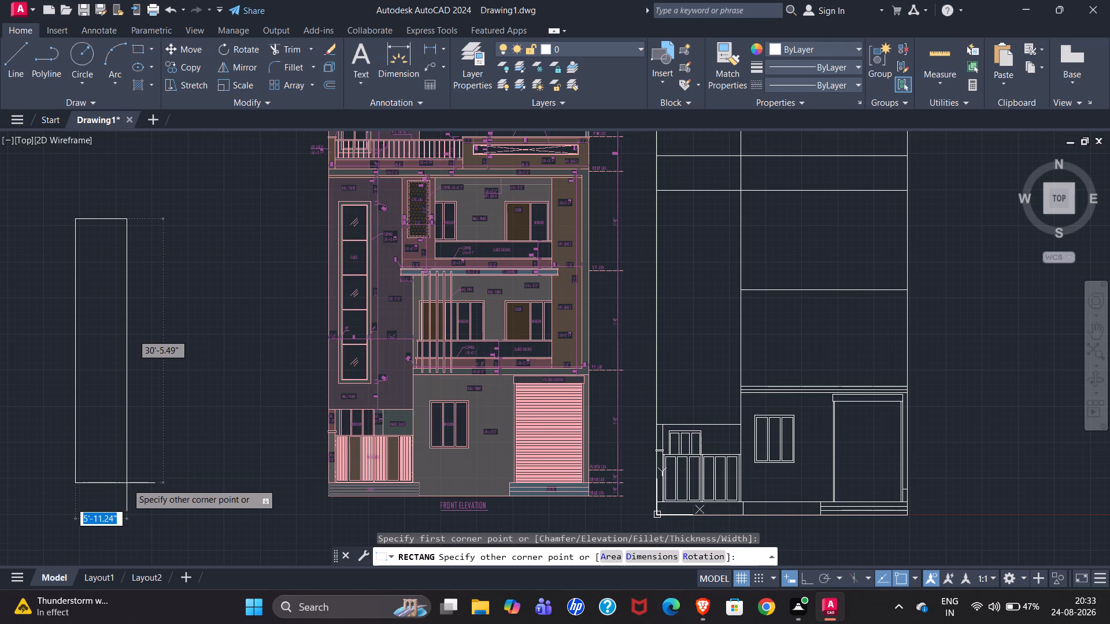
pyautogui.press('3')
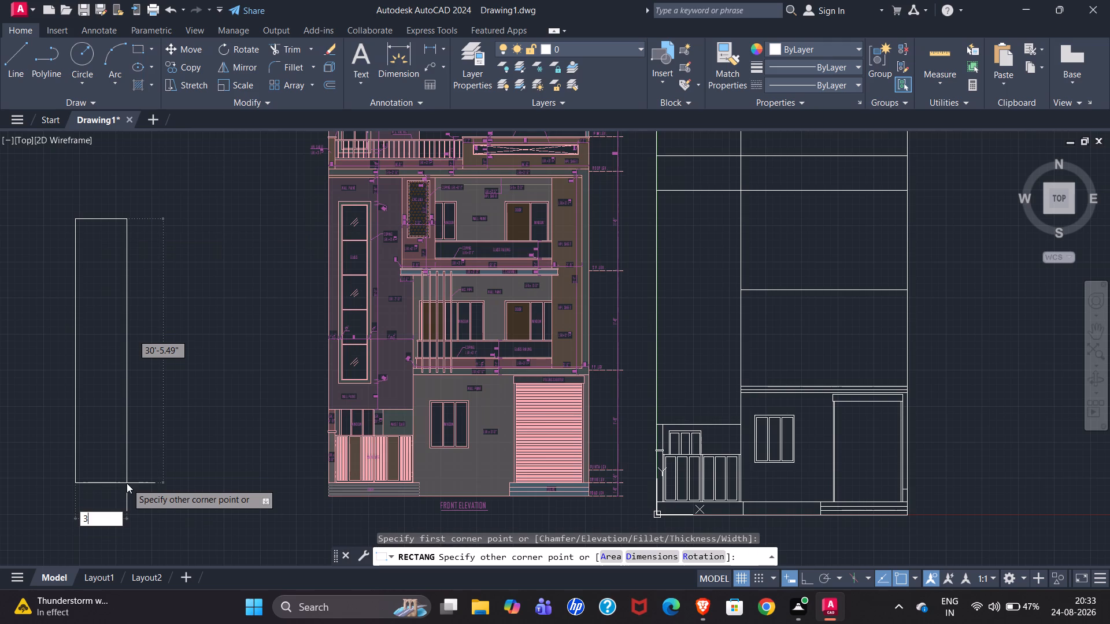
pyautogui.press("'")
pyautogui.press('Tab')
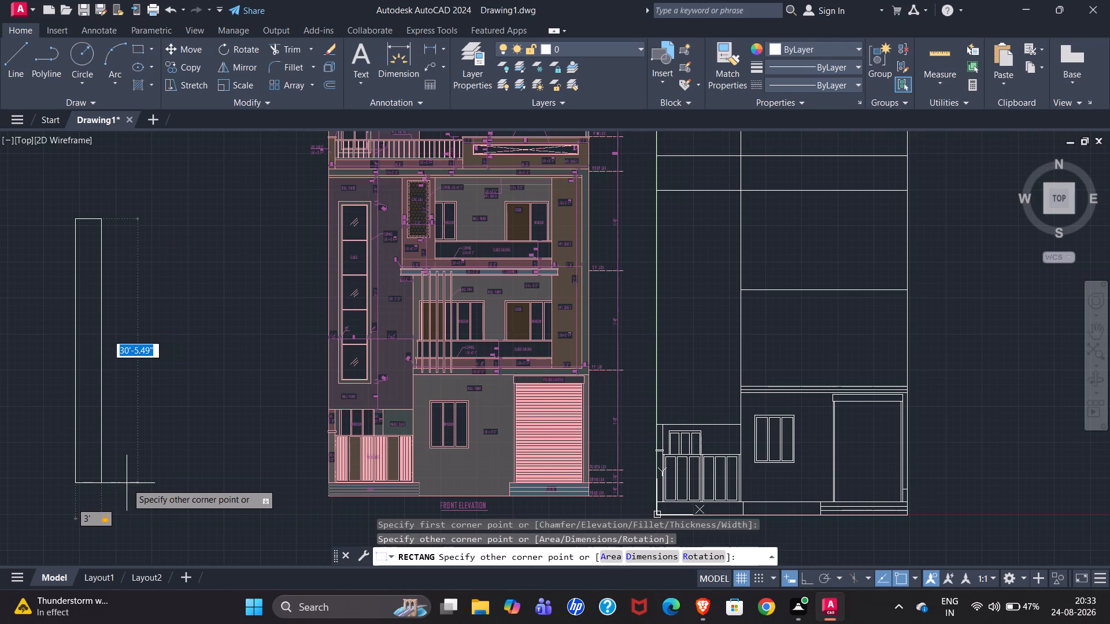
pyautogui.write('20')
pyautogui.write('\'3"')
pyautogui.press('Return')
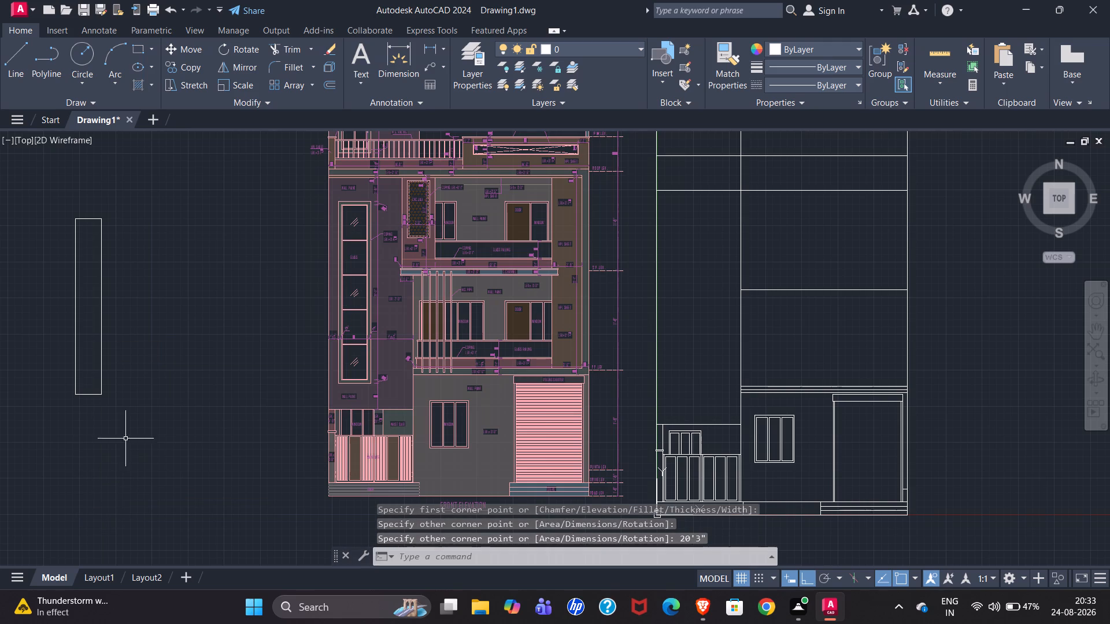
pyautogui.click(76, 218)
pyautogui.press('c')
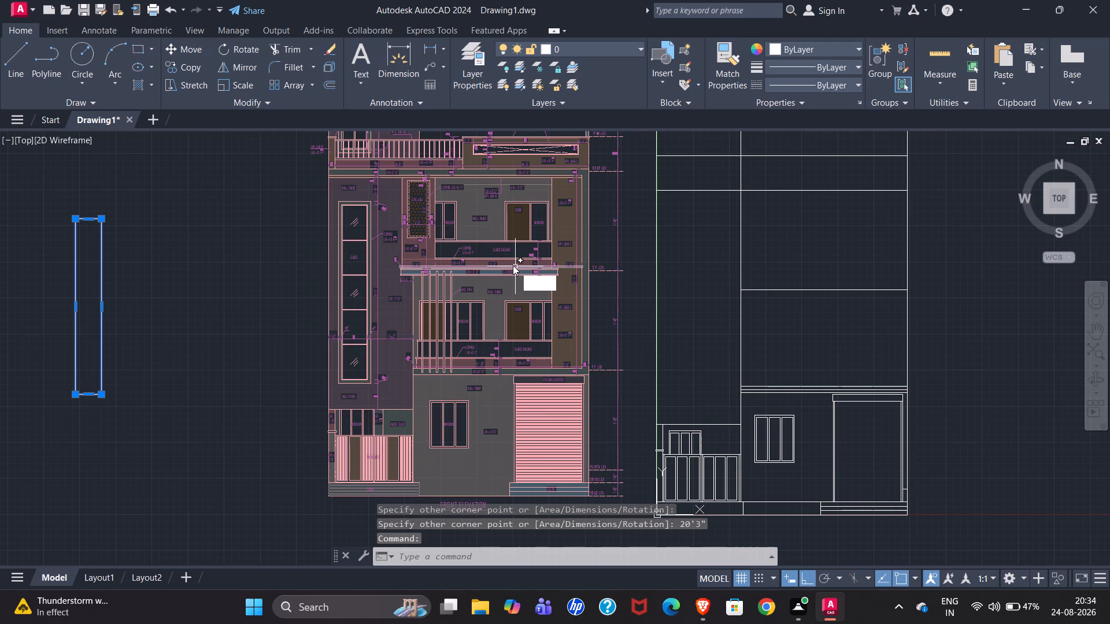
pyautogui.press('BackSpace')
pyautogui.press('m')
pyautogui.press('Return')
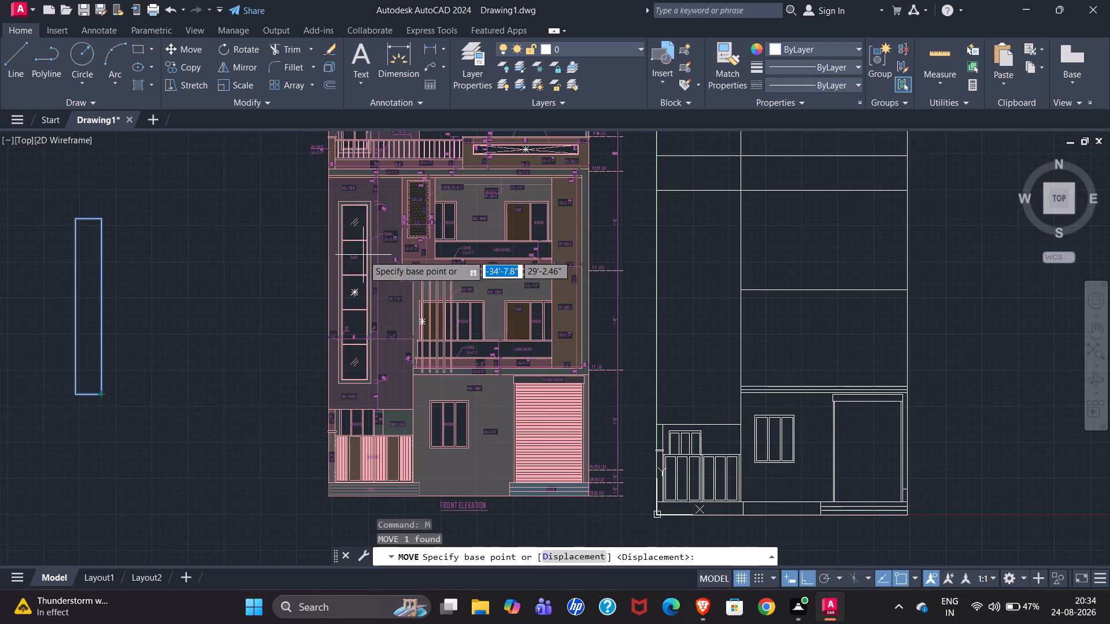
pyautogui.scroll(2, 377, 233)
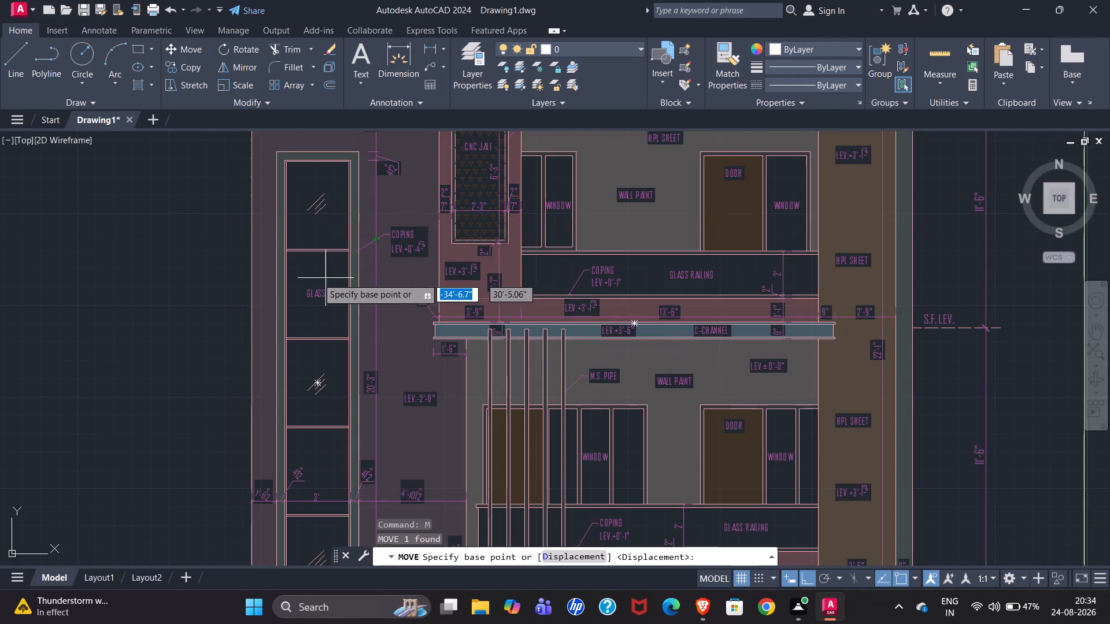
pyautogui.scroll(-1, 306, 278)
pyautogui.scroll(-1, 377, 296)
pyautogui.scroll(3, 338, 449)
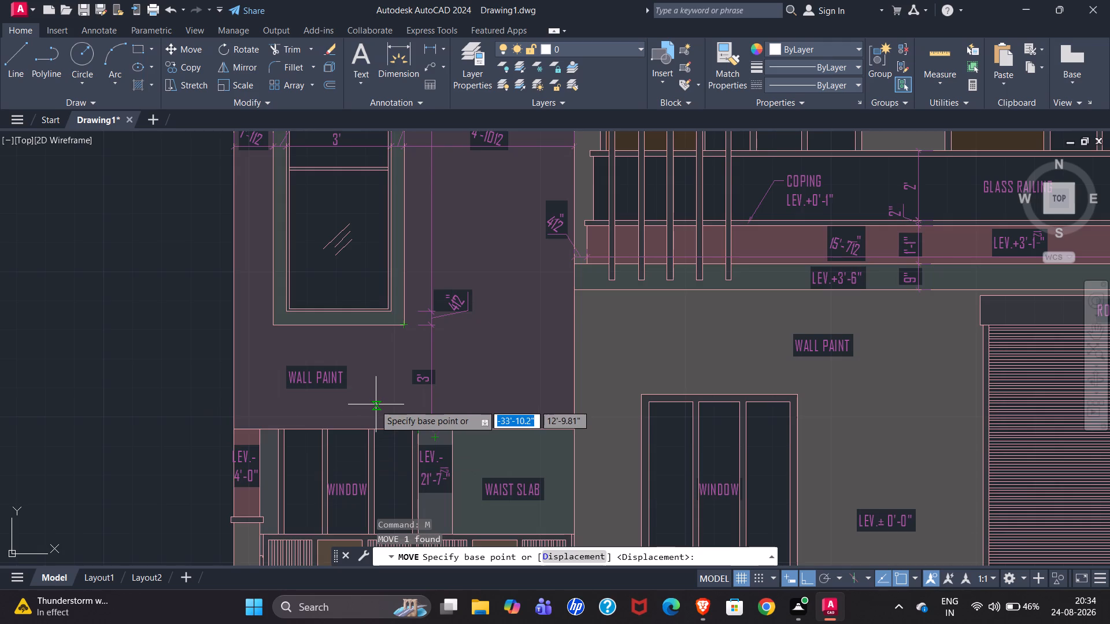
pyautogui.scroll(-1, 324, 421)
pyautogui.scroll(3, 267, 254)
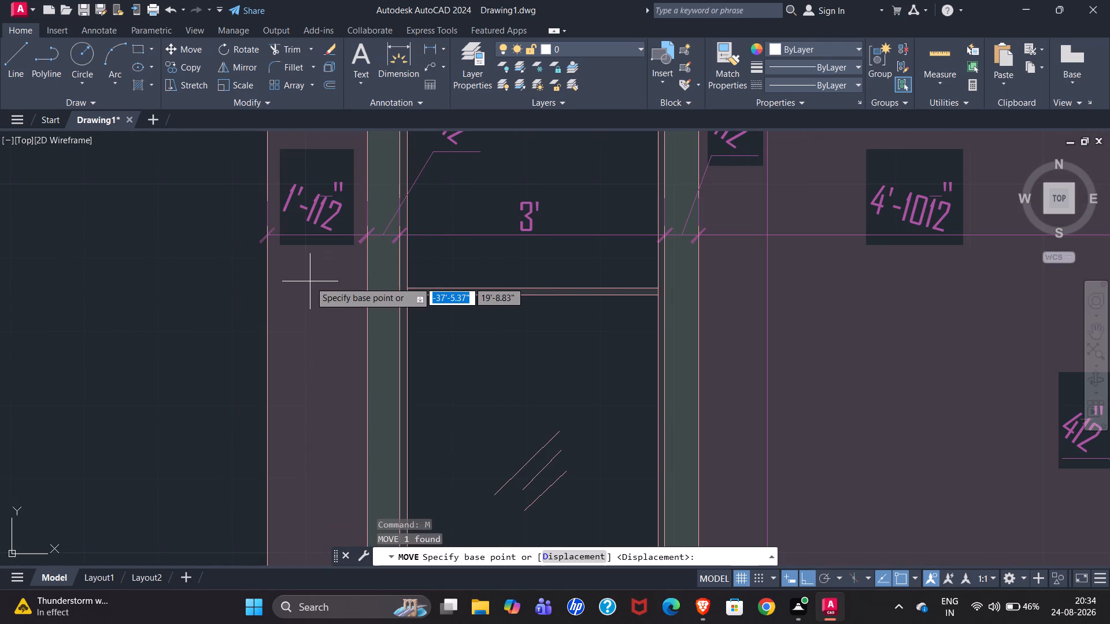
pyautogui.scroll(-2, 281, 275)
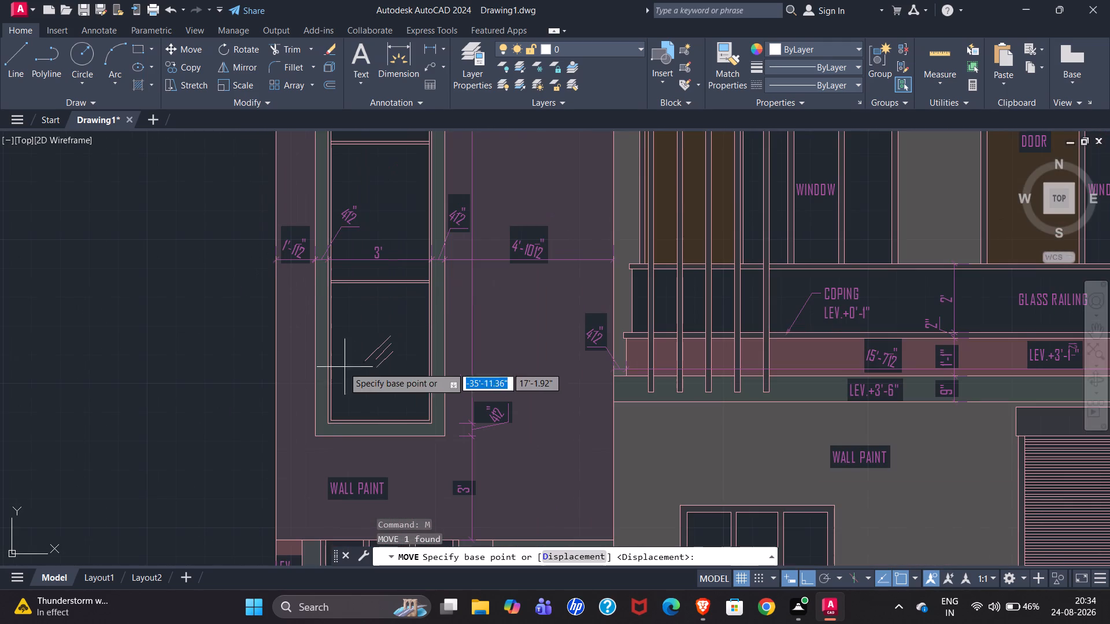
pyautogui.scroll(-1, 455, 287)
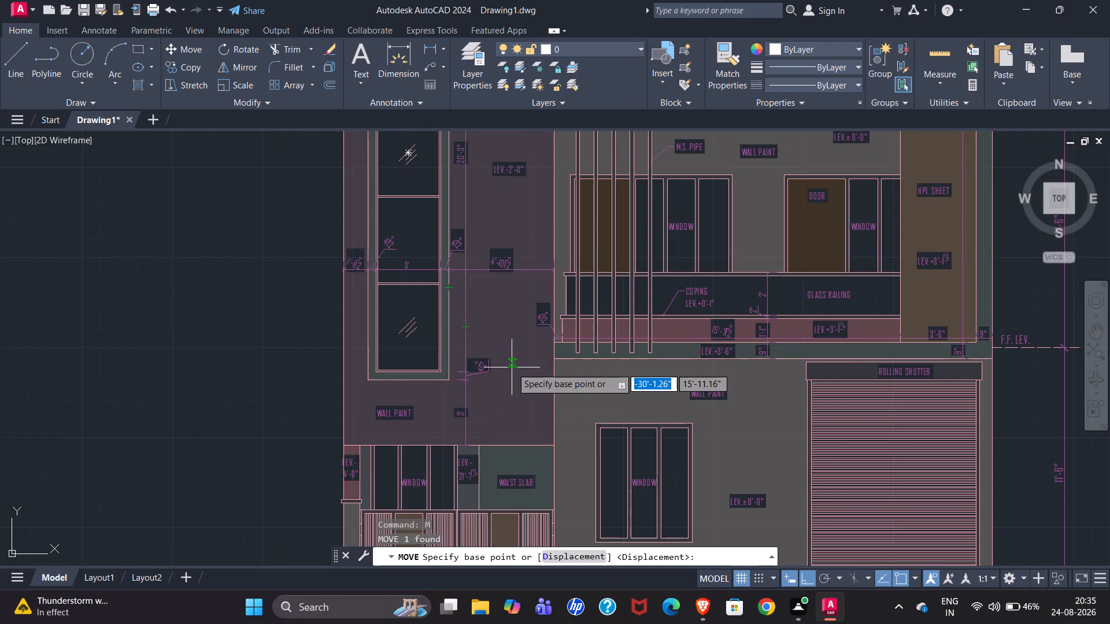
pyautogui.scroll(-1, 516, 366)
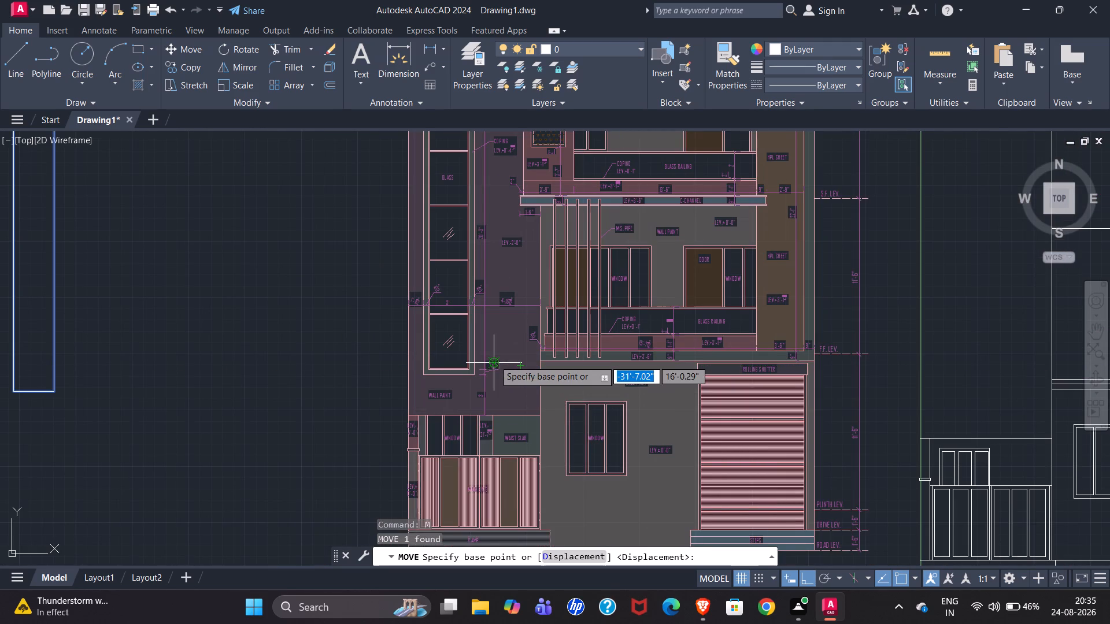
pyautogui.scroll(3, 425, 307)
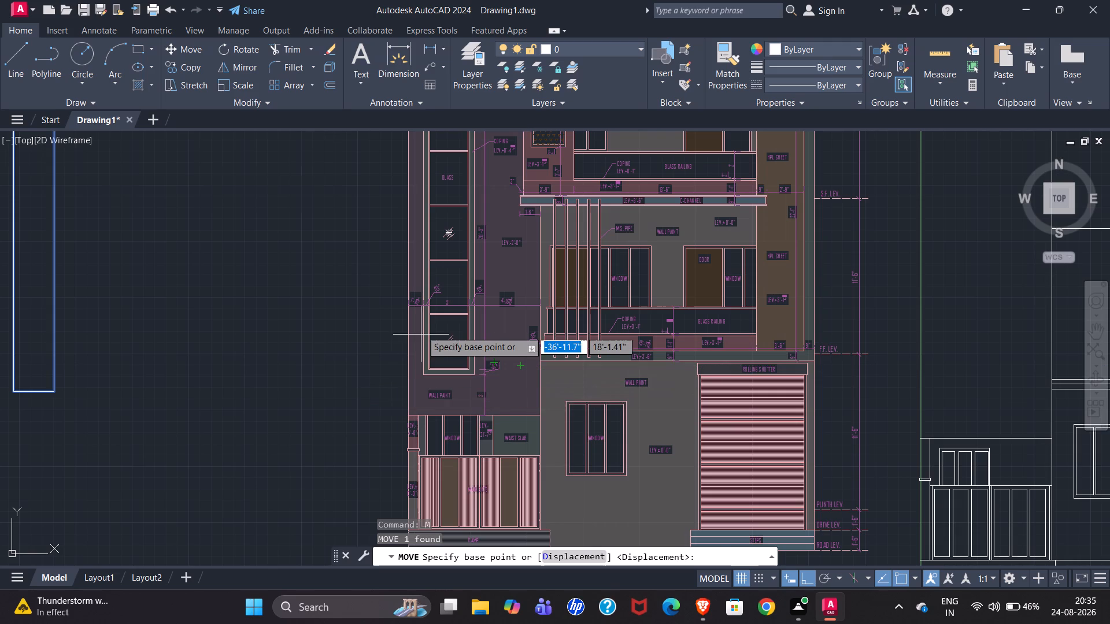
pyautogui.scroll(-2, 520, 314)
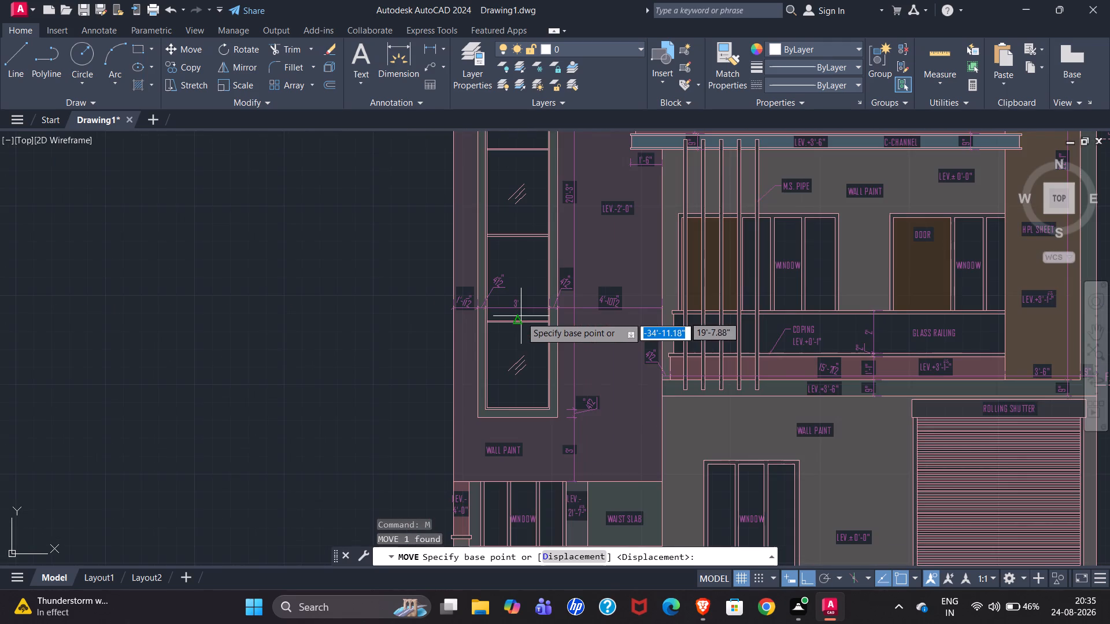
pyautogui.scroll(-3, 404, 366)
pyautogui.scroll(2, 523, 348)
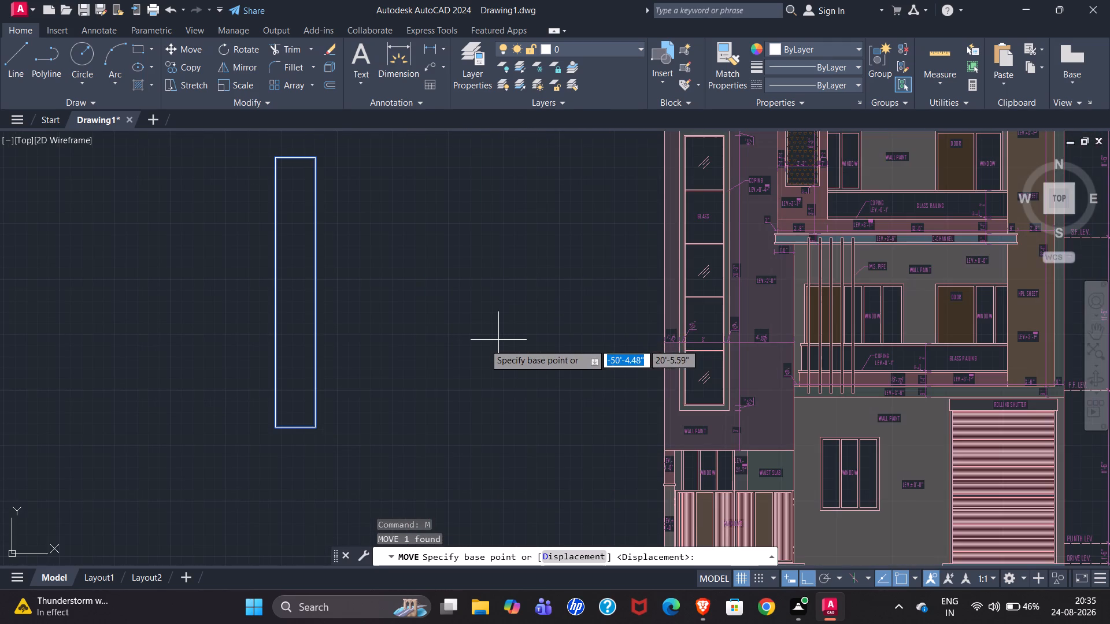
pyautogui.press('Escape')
# Offset the 3' by 20'3" window rectangle outward by 4.5" to form the surrounding coping frame.
pyautogui.click(316, 349)
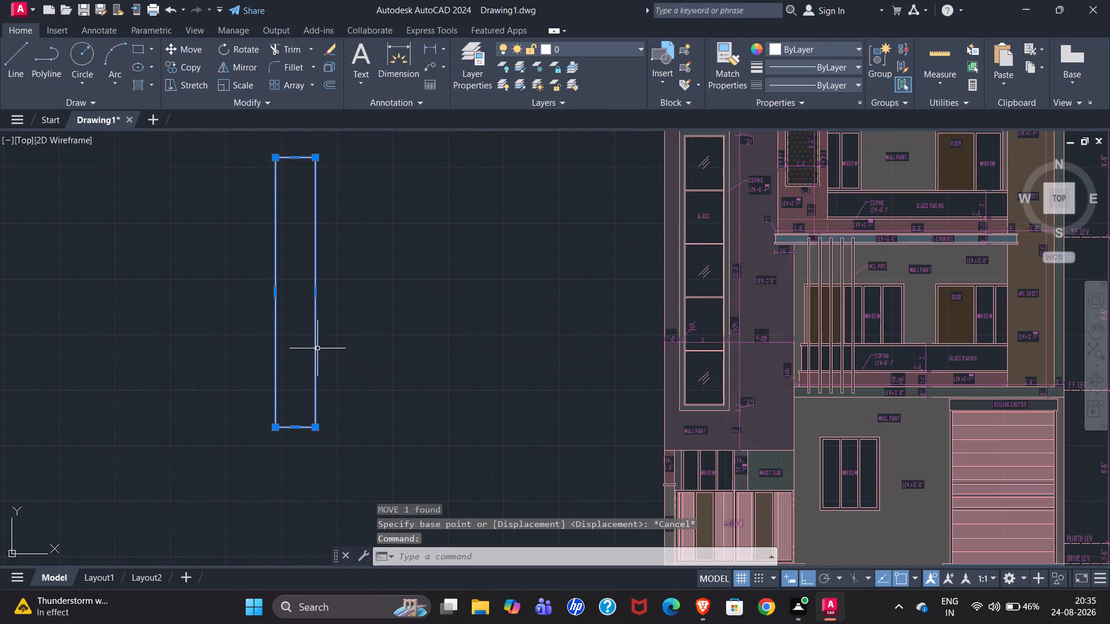
pyautogui.press('o')
pyautogui.press('Return')
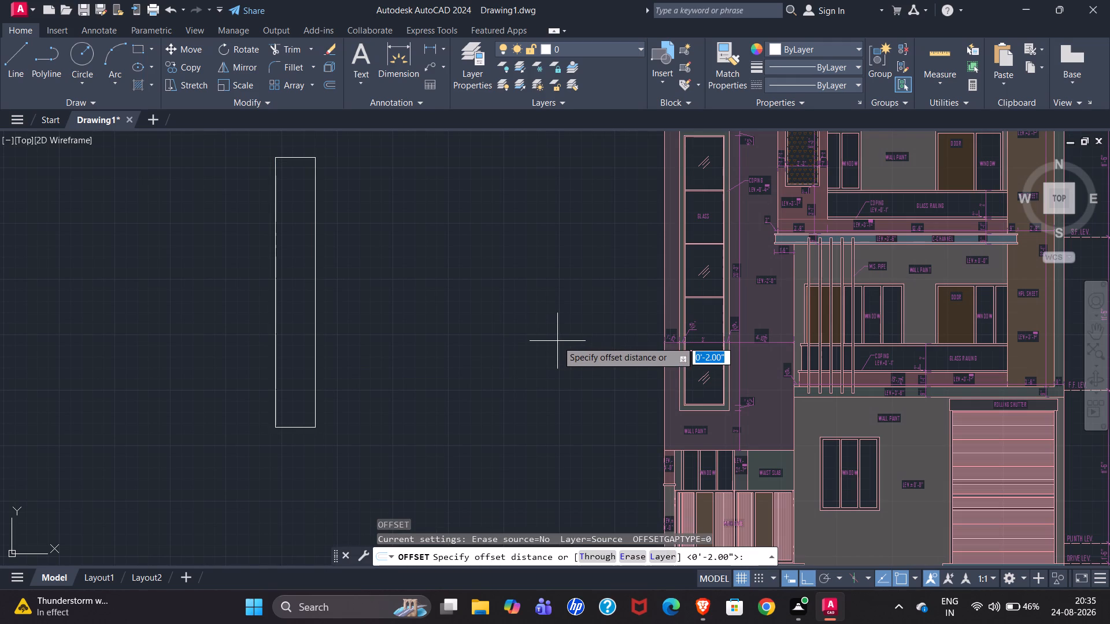
pyautogui.scroll(4, 680, 339)
pyautogui.scroll(-2, 650, 349)
pyautogui.scroll(-2, 719, 336)
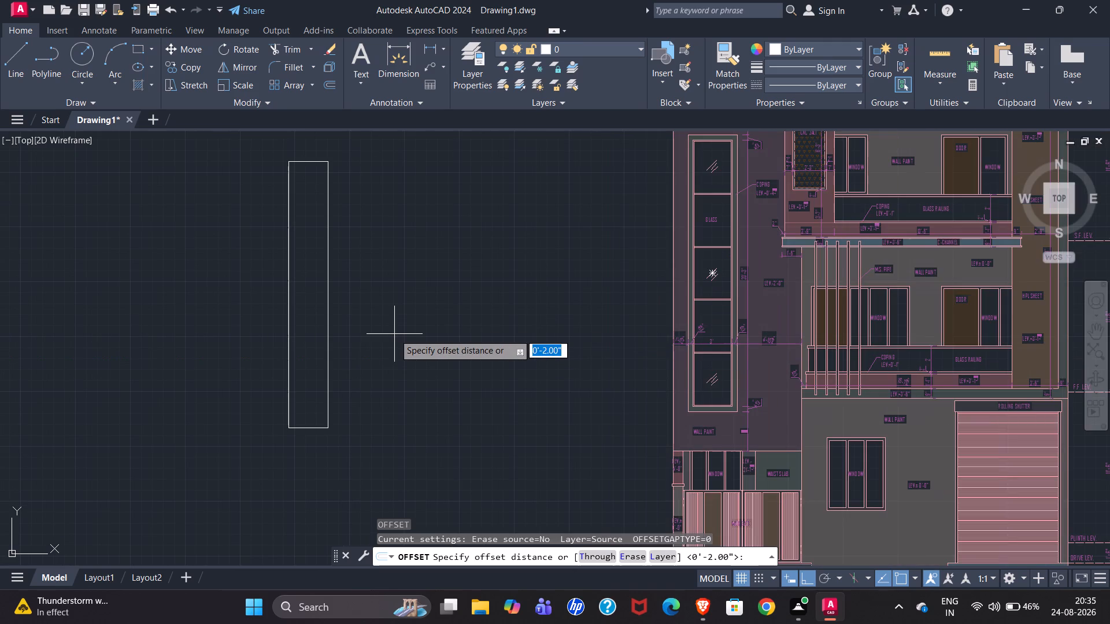
pyautogui.press('4')
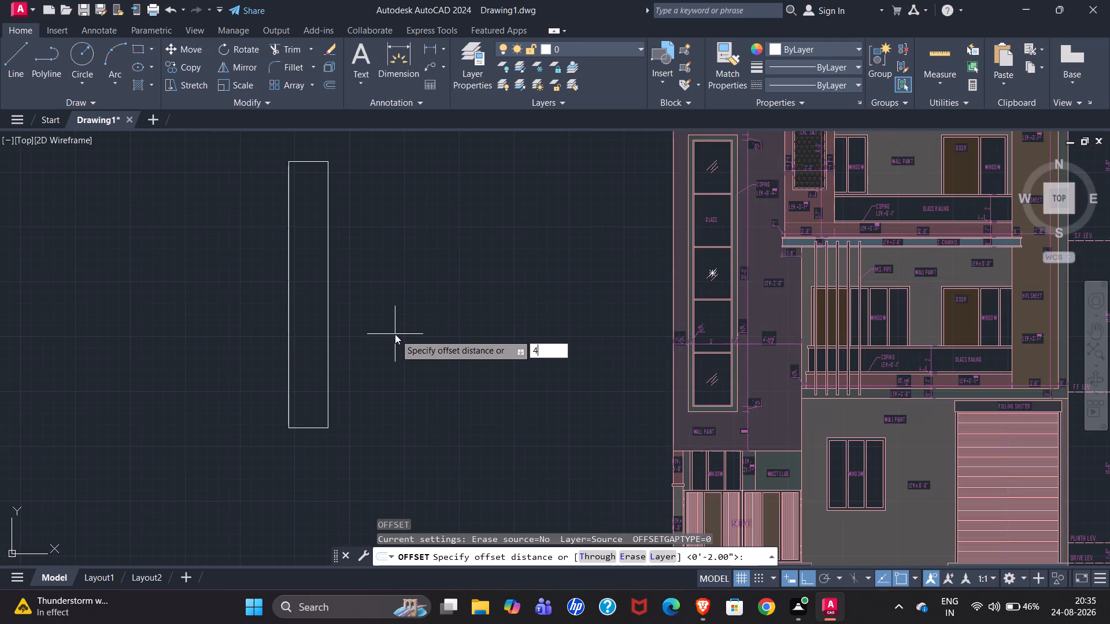
pyautogui.write('.5"')
pyautogui.press('Return')
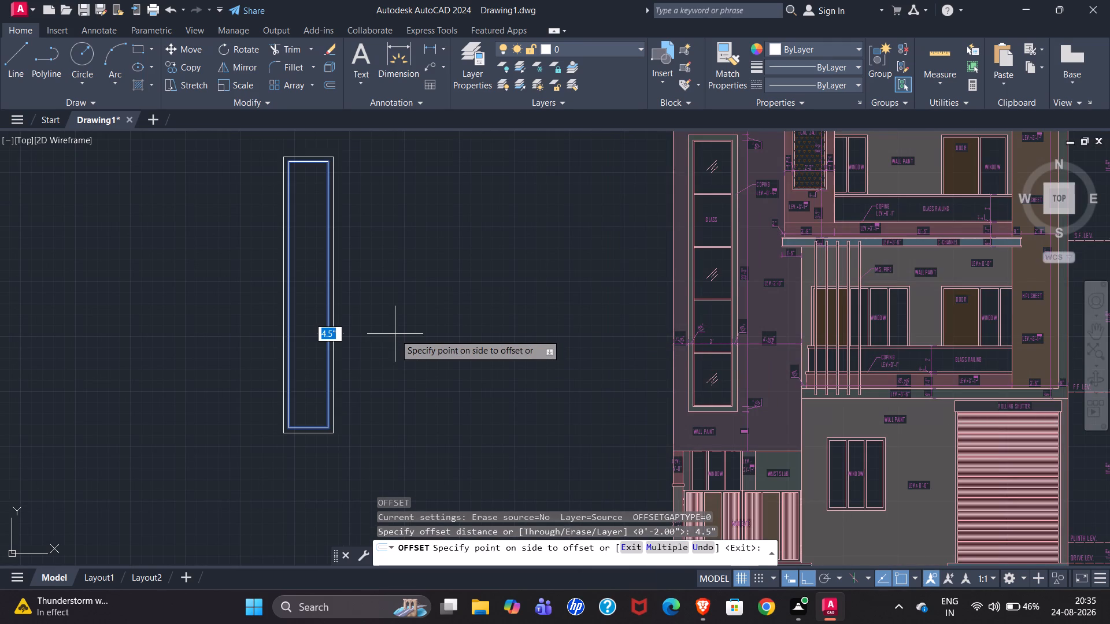
pyautogui.click(513, 320)
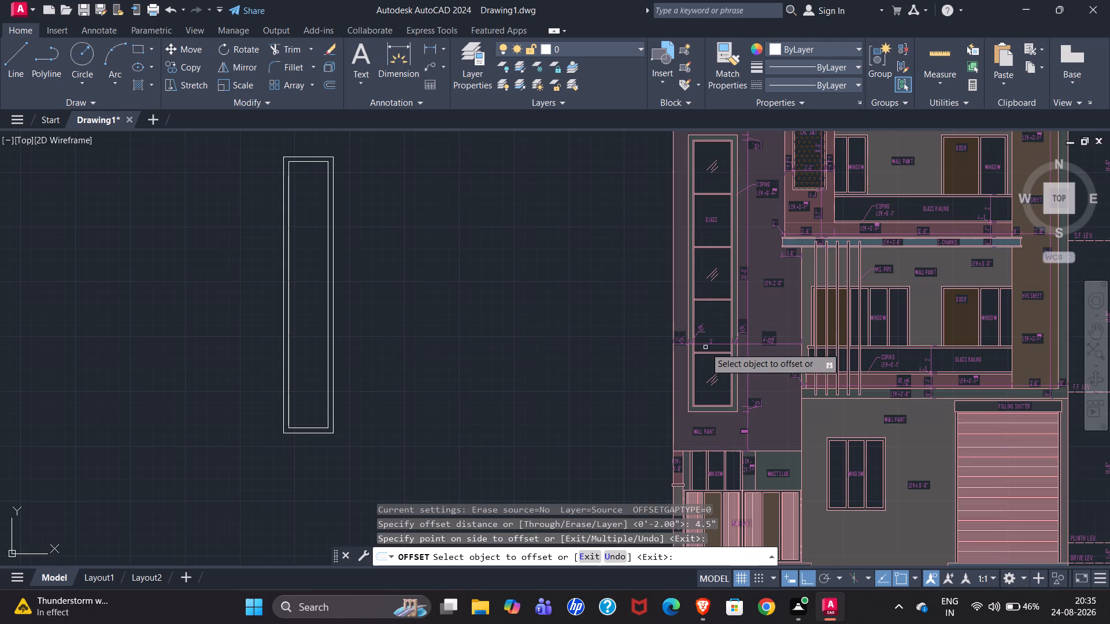
# Examine the reference elevation's tall glazed window for its inner frame lines, horizontal glazing bars and pane divisions.
pyautogui.scroll(3, 705, 347)
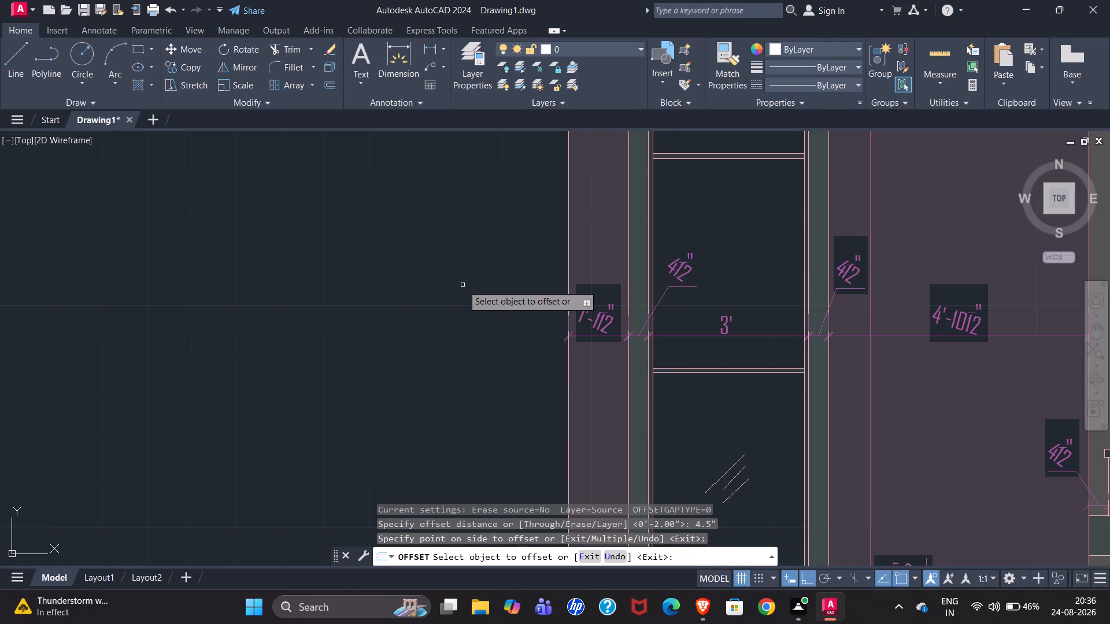
pyautogui.scroll(-3, 462, 285)
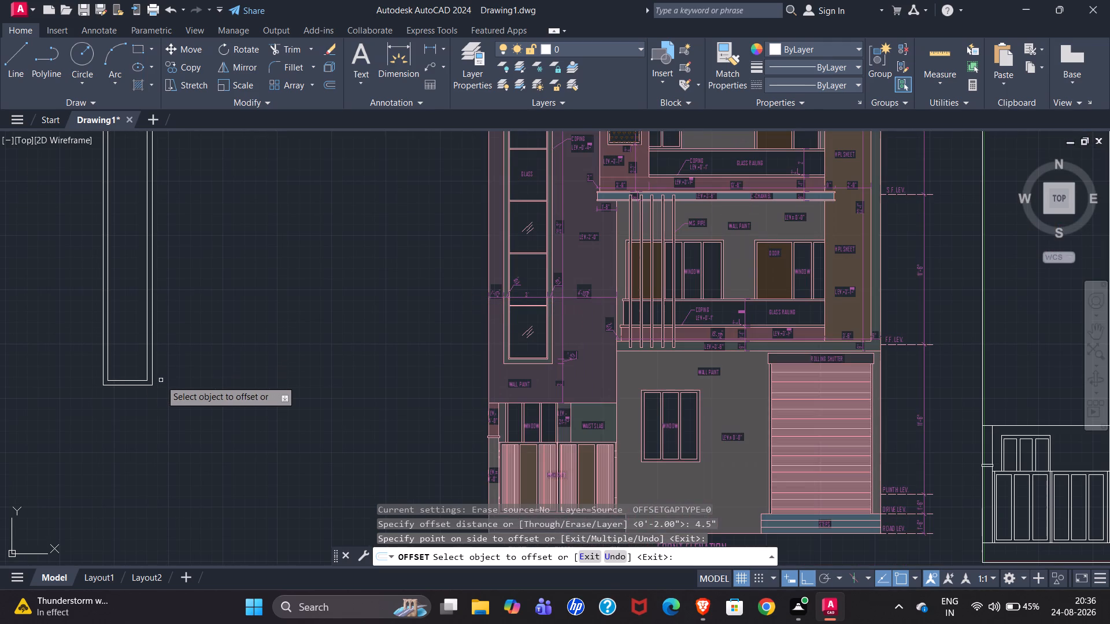
pyautogui.scroll(-1, 280, 350)
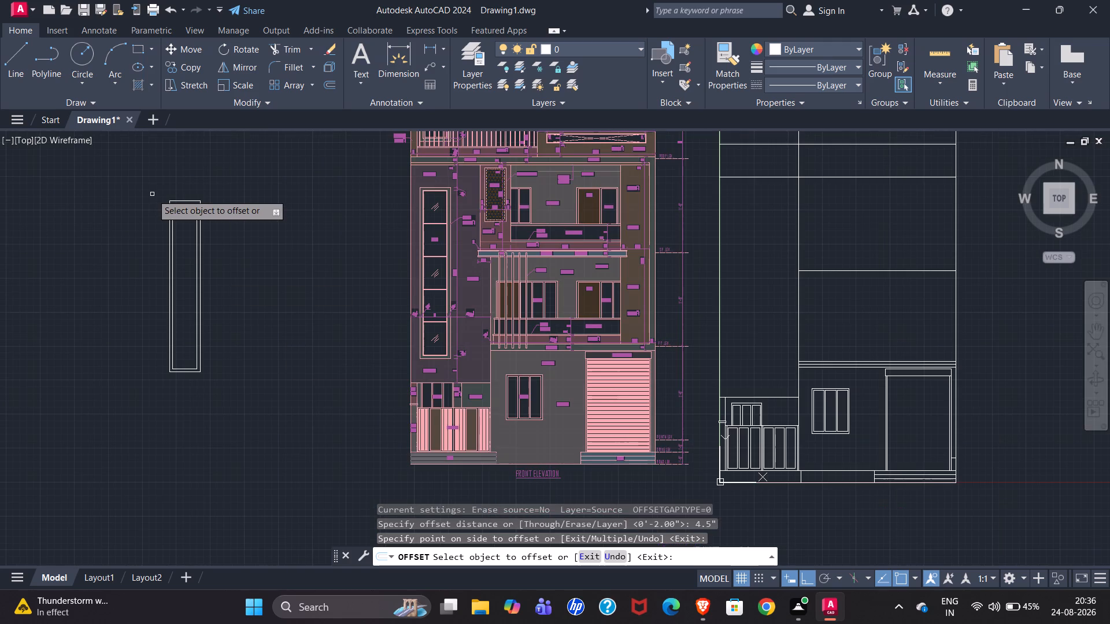
pyautogui.scroll(1, 152, 194)
pyautogui.scroll(1, 605, 247)
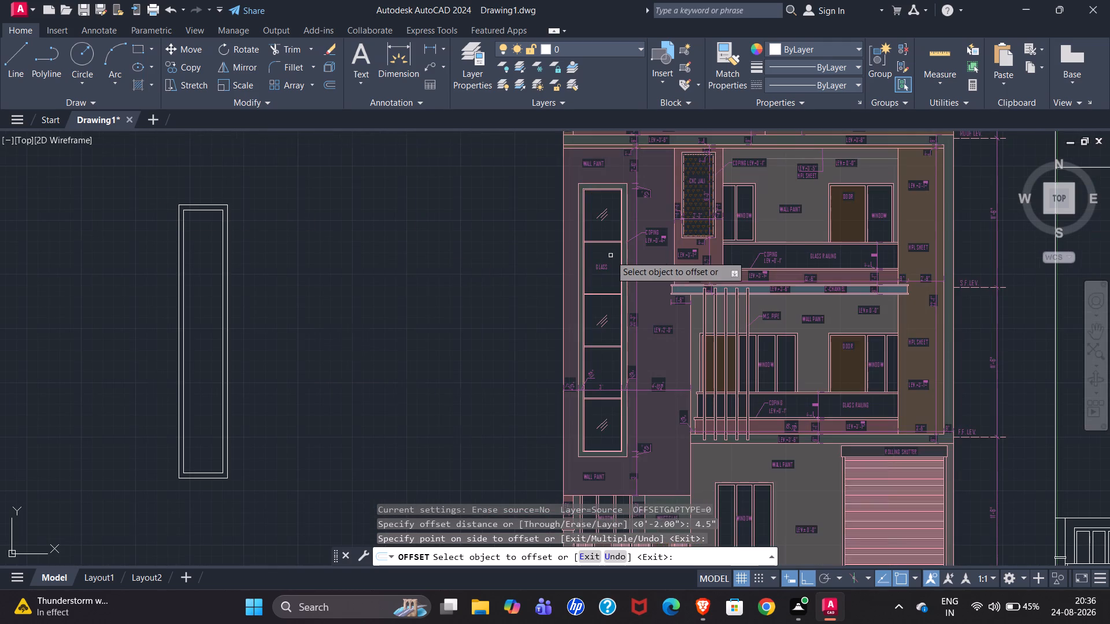
pyautogui.scroll(2, 610, 254)
pyautogui.scroll(-1, 553, 232)
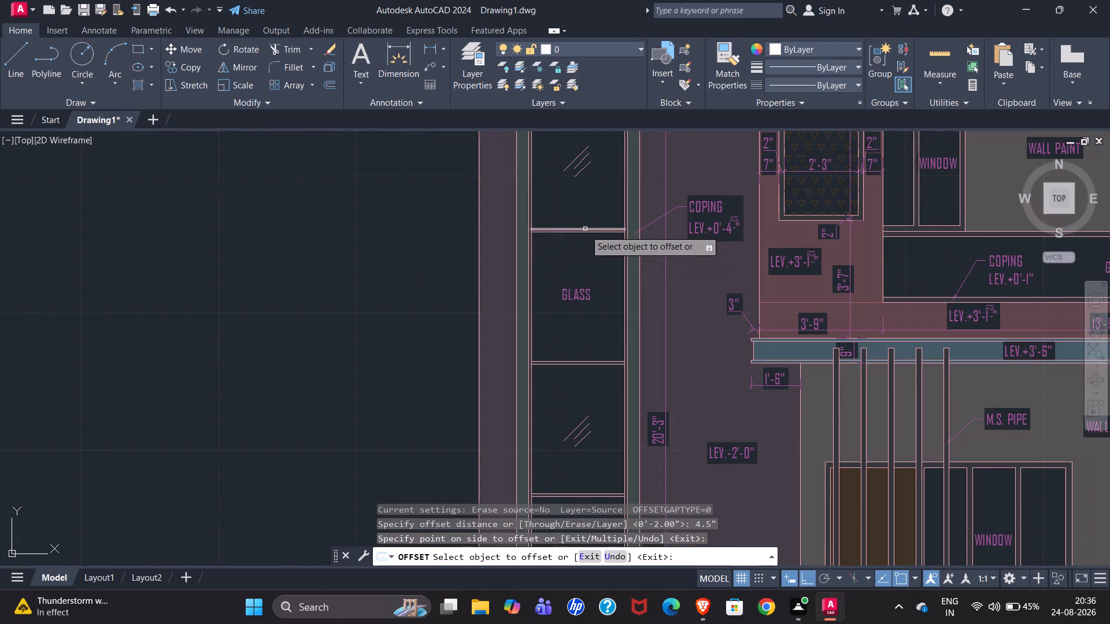
pyautogui.scroll(-1, 579, 244)
pyautogui.scroll(-1, 589, 291)
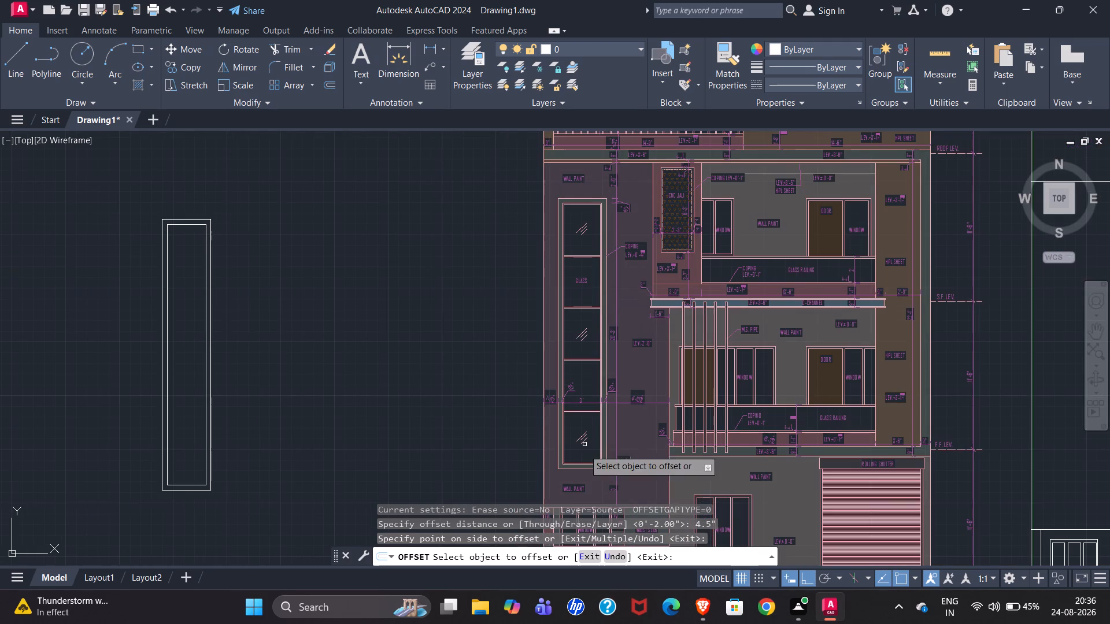
pyautogui.scroll(3, 582, 413)
pyautogui.scroll(-2, 542, 326)
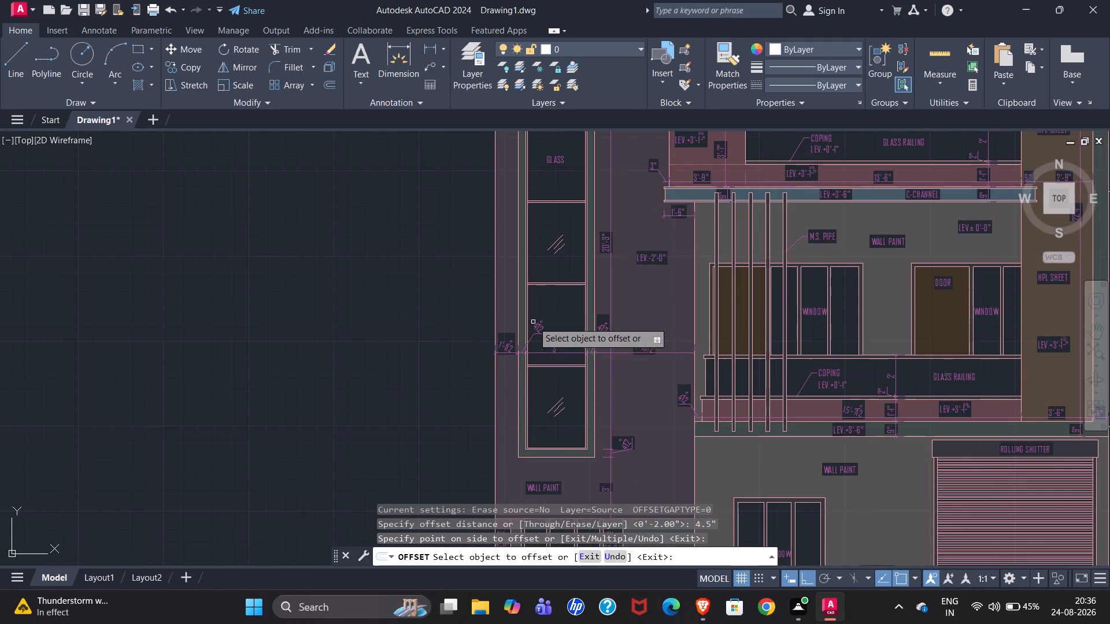
pyautogui.scroll(3, 533, 320)
pyautogui.scroll(-1, 482, 294)
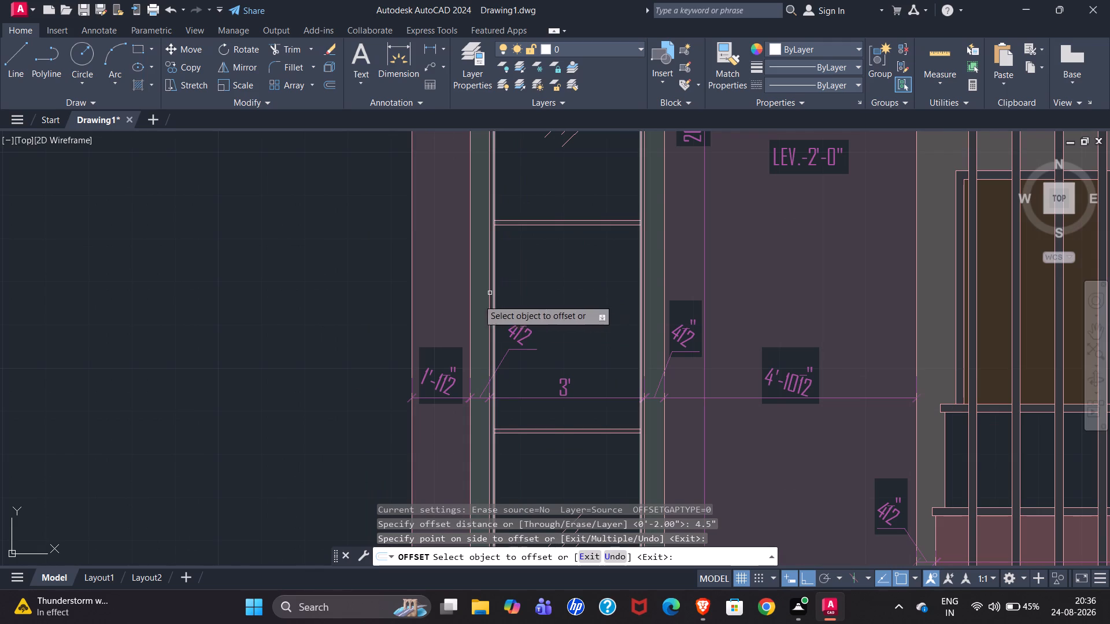
pyautogui.scroll(-3, 445, 318)
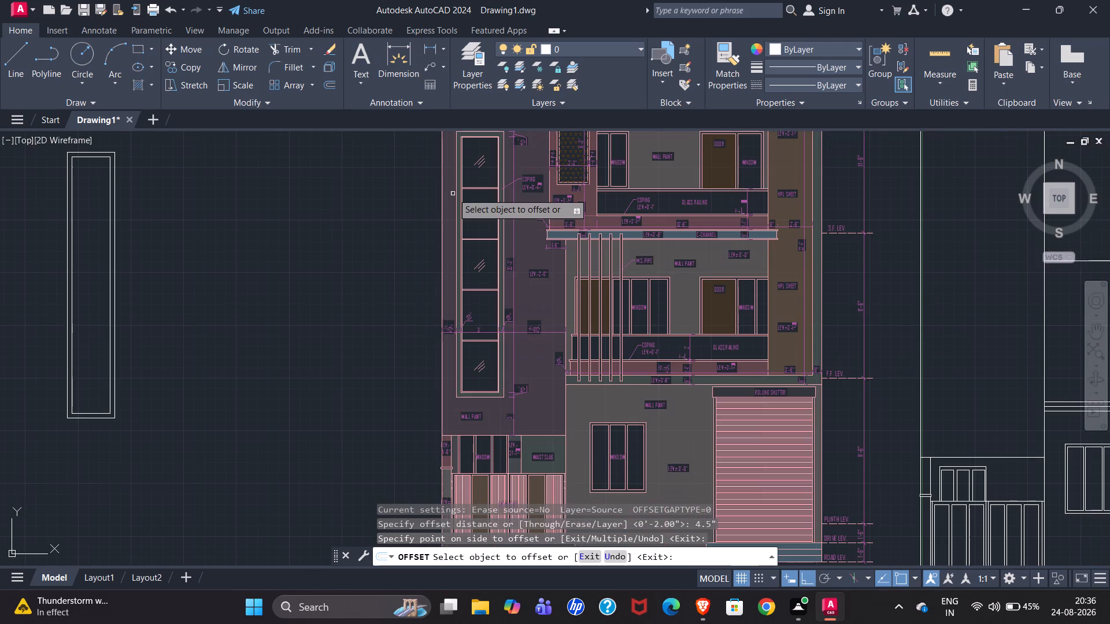
pyautogui.scroll(6, 467, 172)
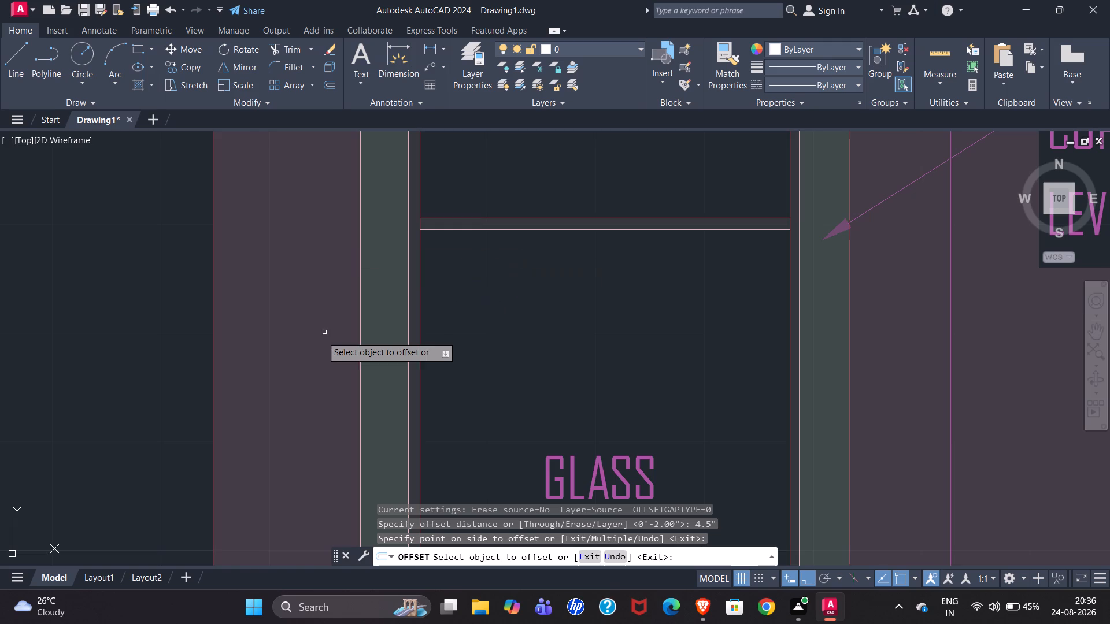
pyautogui.scroll(-2, 322, 339)
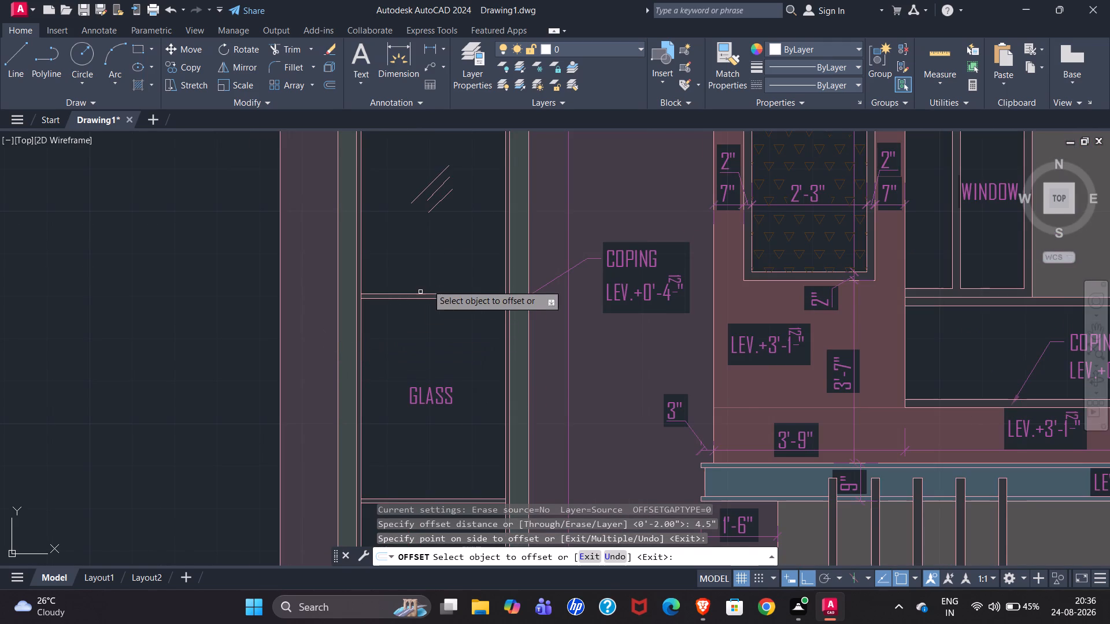
pyautogui.scroll(-1, 449, 268)
pyautogui.scroll(-2, 428, 159)
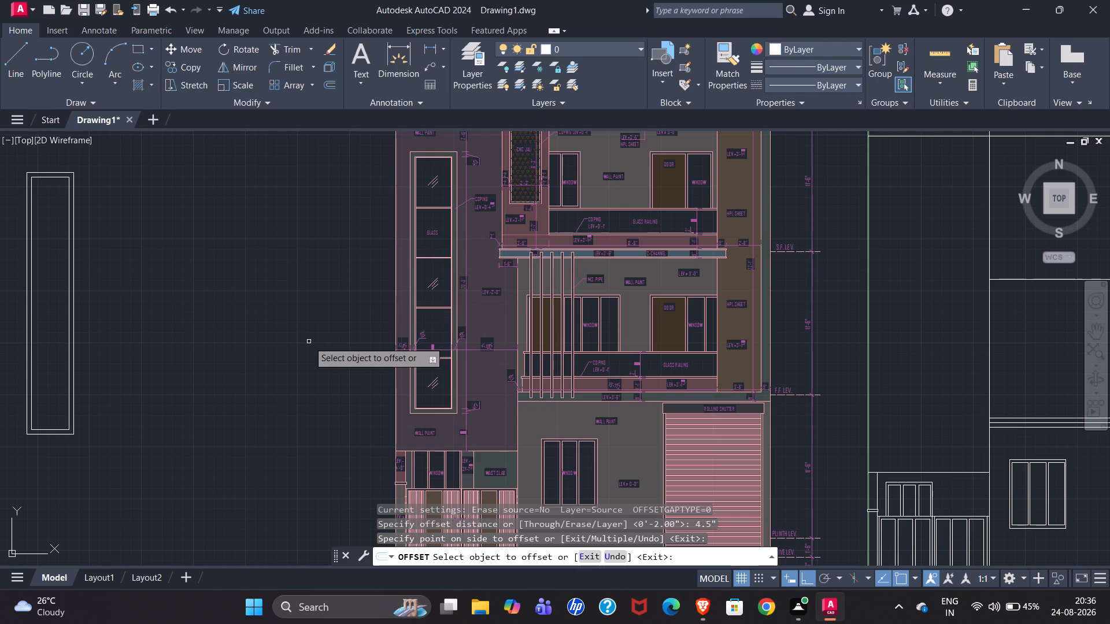
pyautogui.scroll(-1, 325, 320)
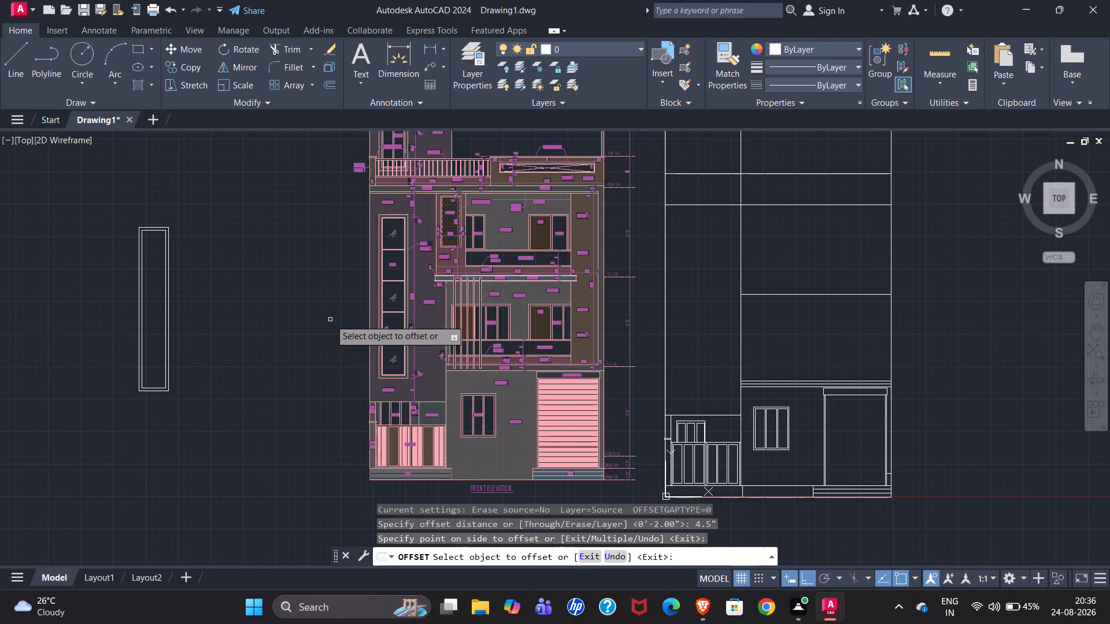
# Offset the inner rectangle of the new tall window inward by 0.5" to form the glazing frame.
pyautogui.scroll(4, 95, 256)
pyautogui.scroll(-1, 347, 257)
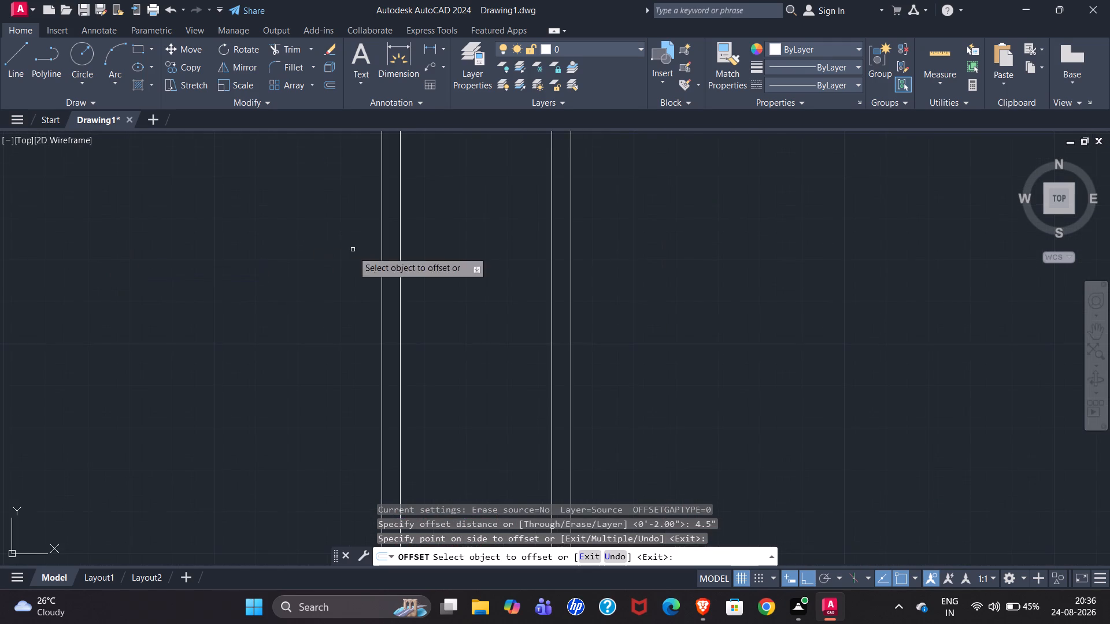
pyautogui.scroll(-1, 351, 252)
pyautogui.click(364, 210)
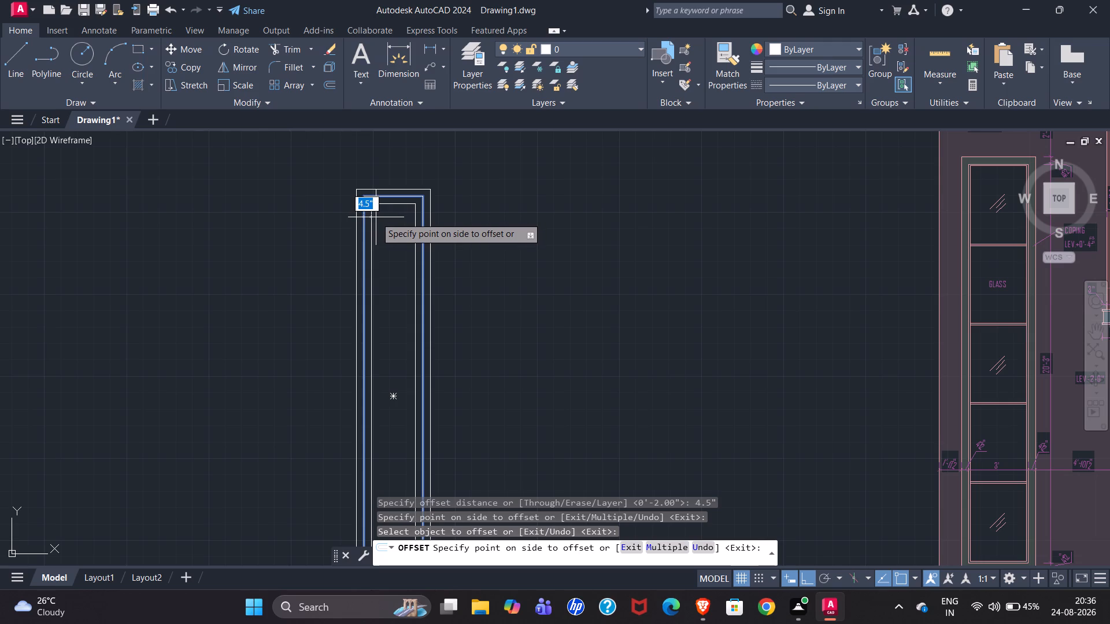
pyautogui.write('0.5"')
pyautogui.press('Return')
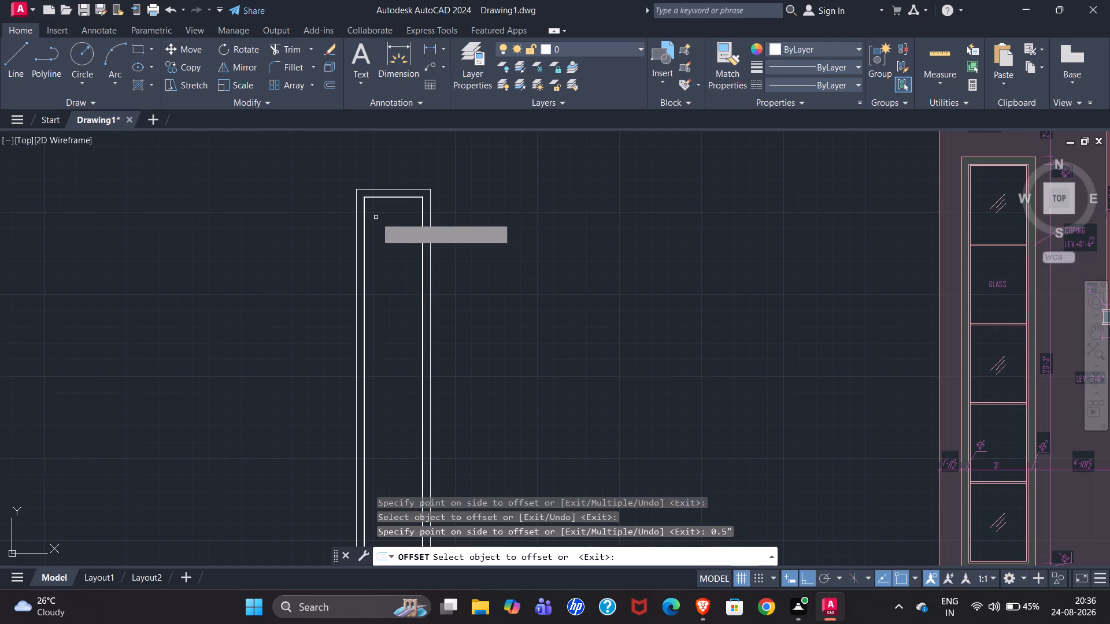
pyautogui.scroll(4, 362, 200)
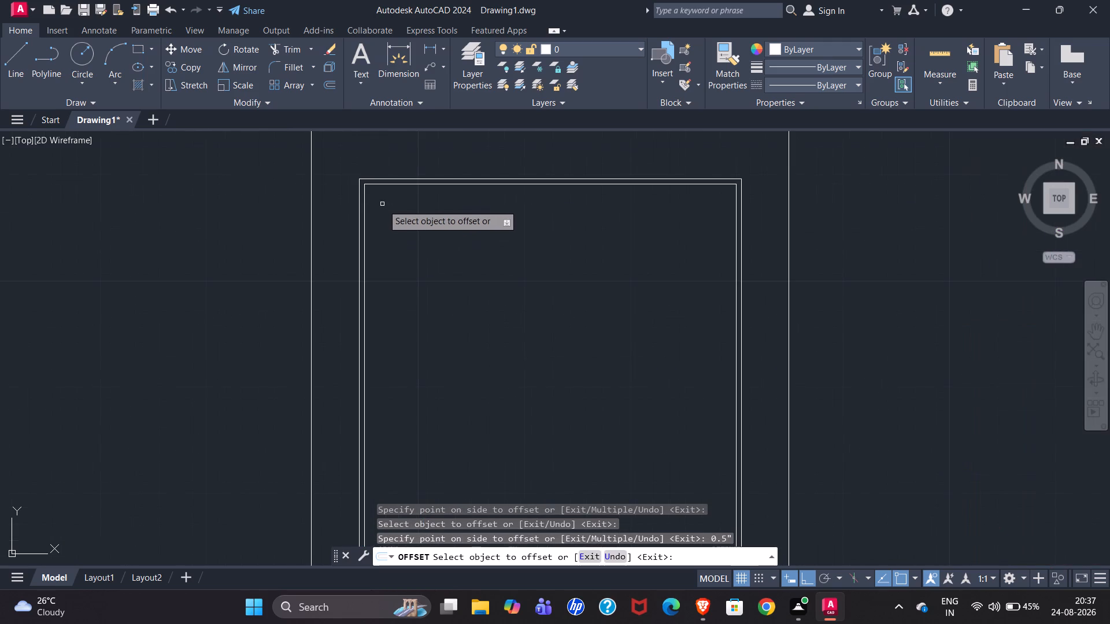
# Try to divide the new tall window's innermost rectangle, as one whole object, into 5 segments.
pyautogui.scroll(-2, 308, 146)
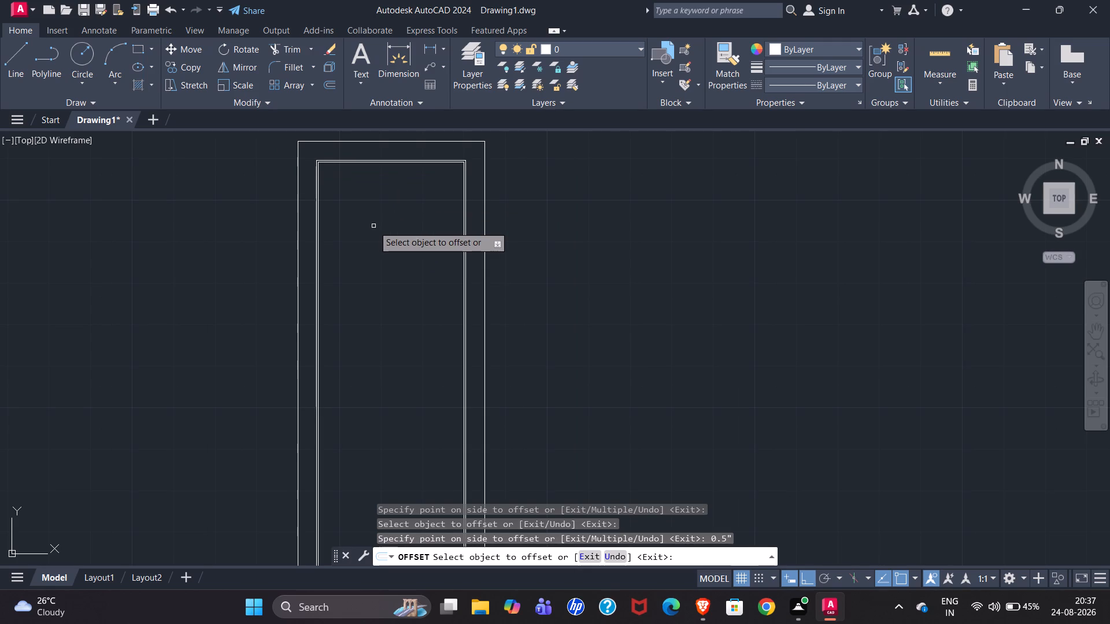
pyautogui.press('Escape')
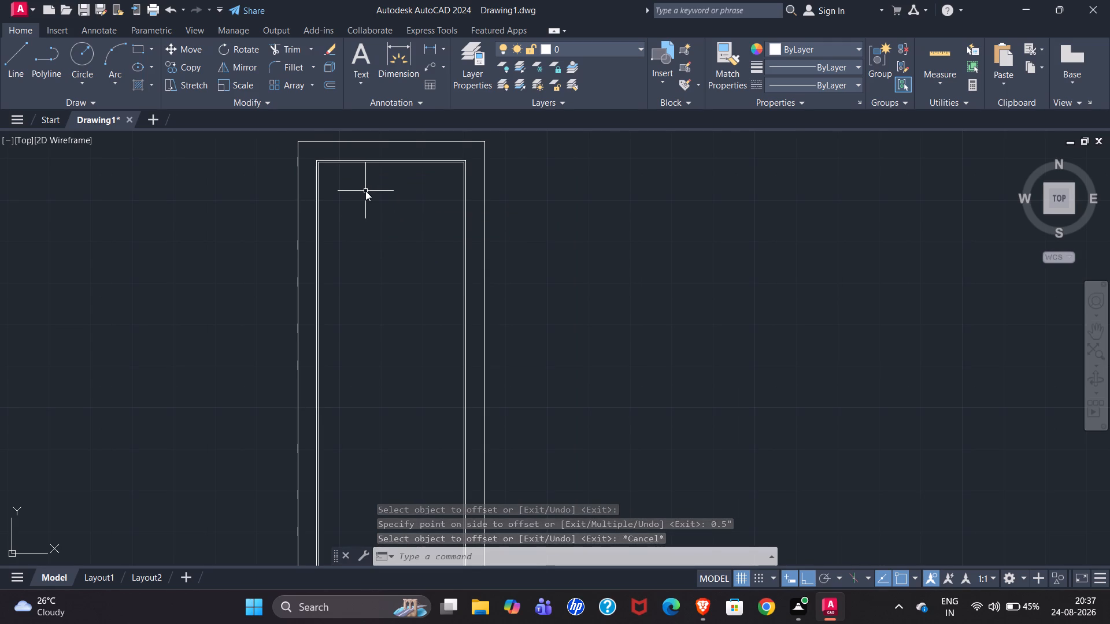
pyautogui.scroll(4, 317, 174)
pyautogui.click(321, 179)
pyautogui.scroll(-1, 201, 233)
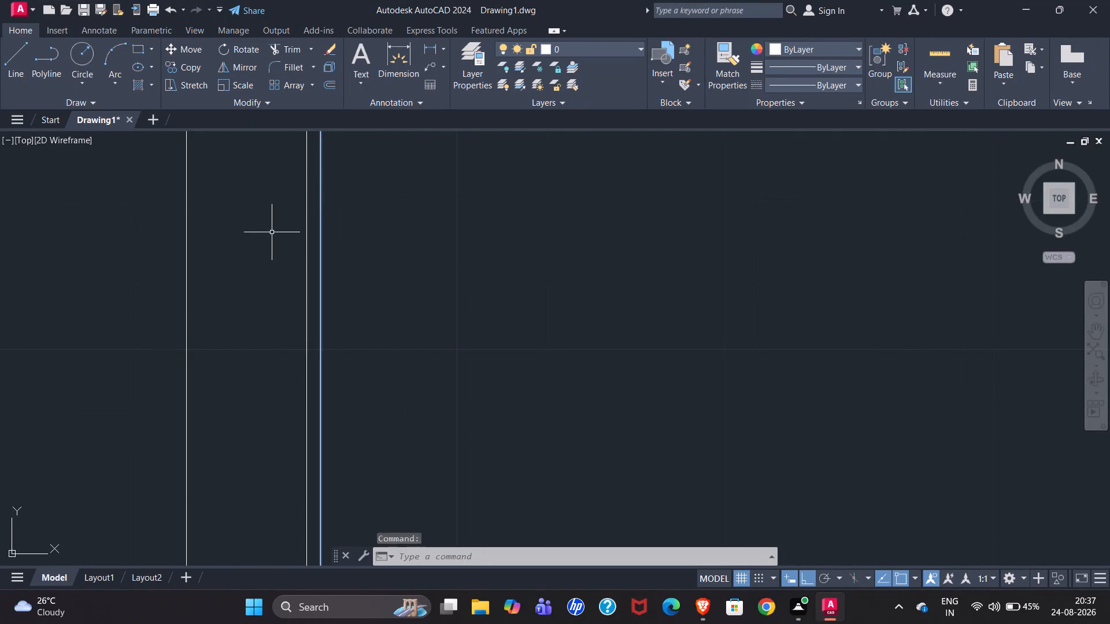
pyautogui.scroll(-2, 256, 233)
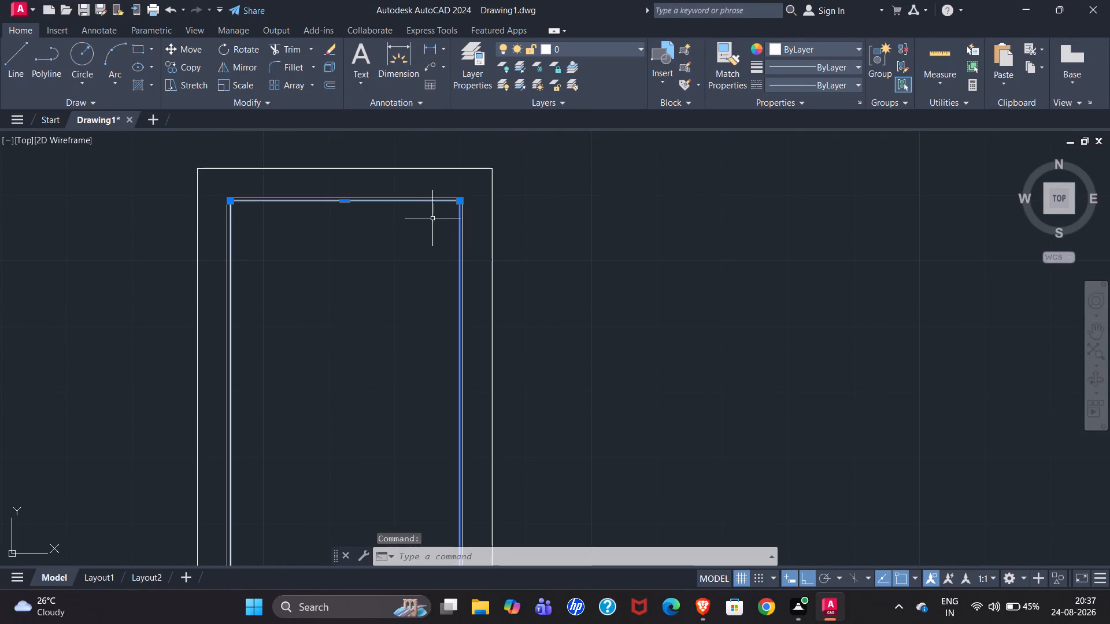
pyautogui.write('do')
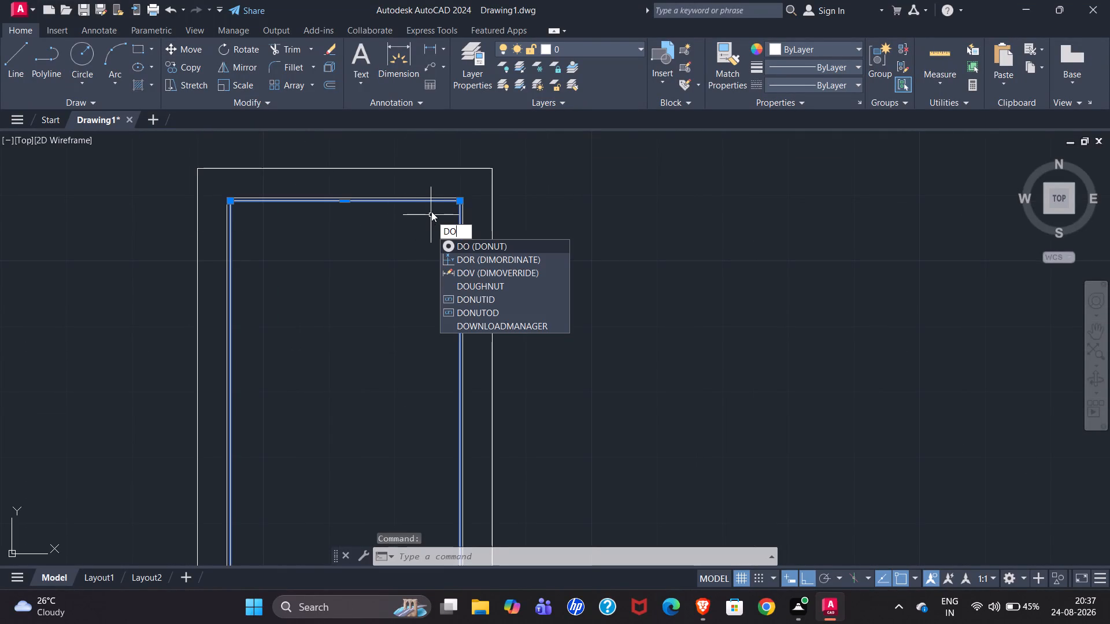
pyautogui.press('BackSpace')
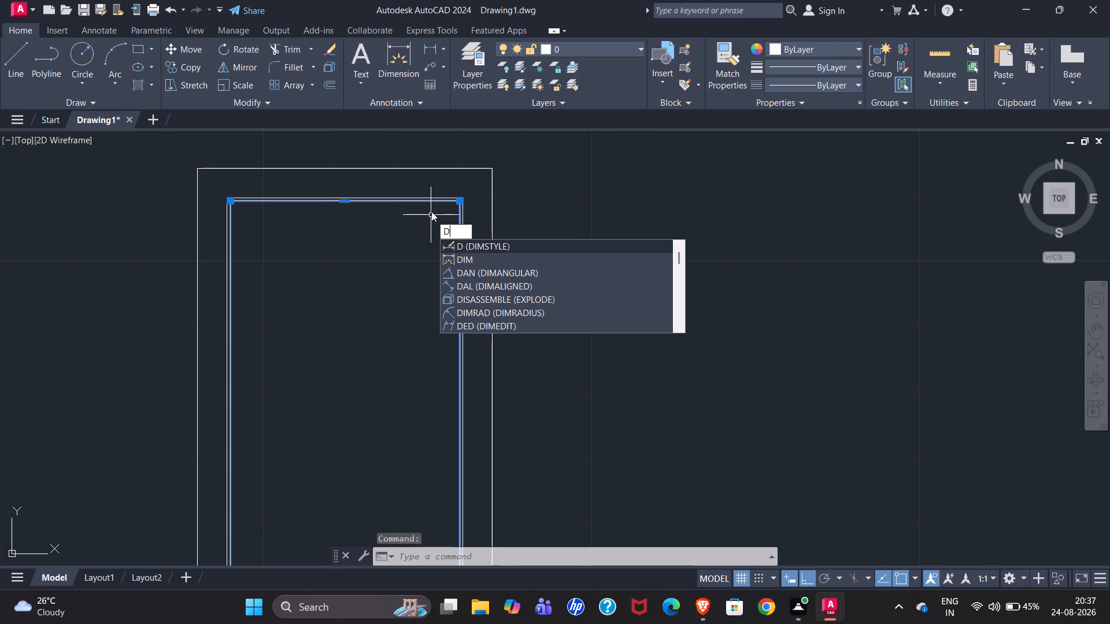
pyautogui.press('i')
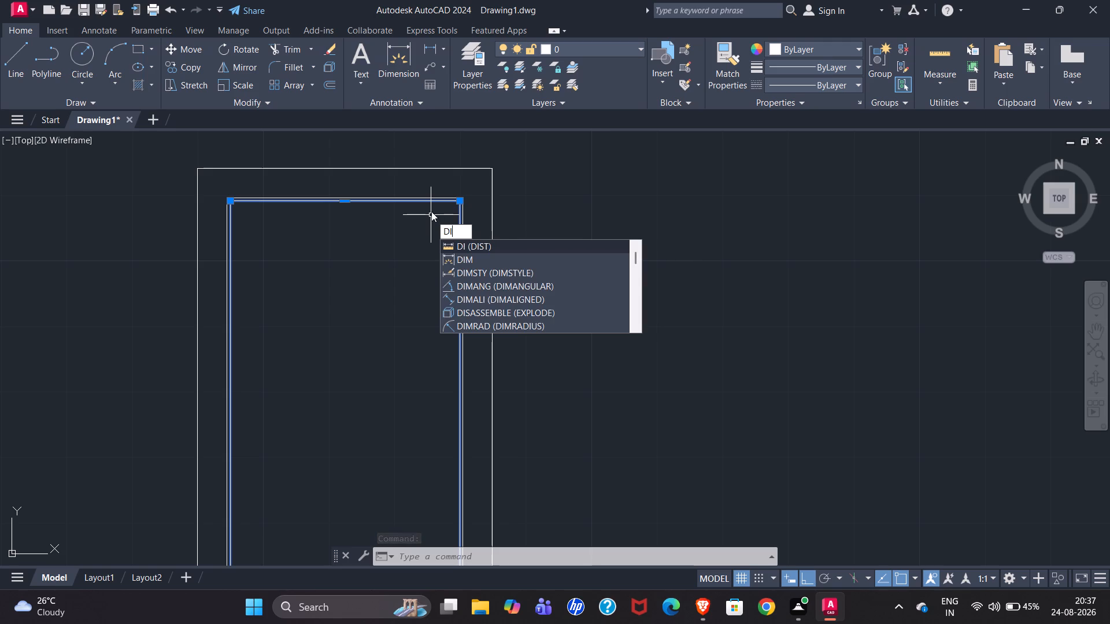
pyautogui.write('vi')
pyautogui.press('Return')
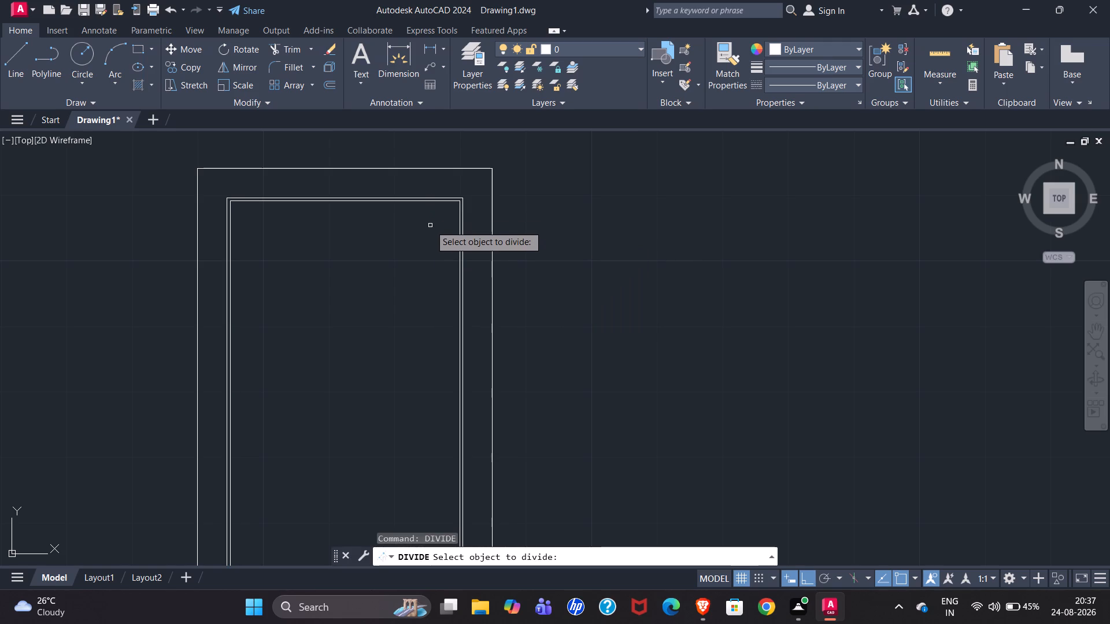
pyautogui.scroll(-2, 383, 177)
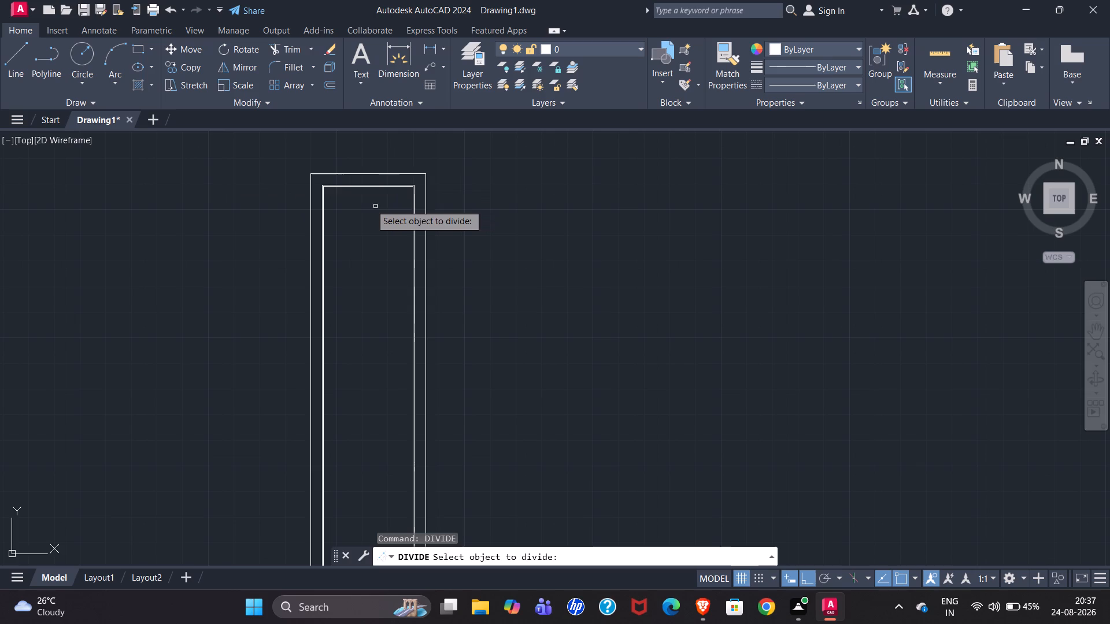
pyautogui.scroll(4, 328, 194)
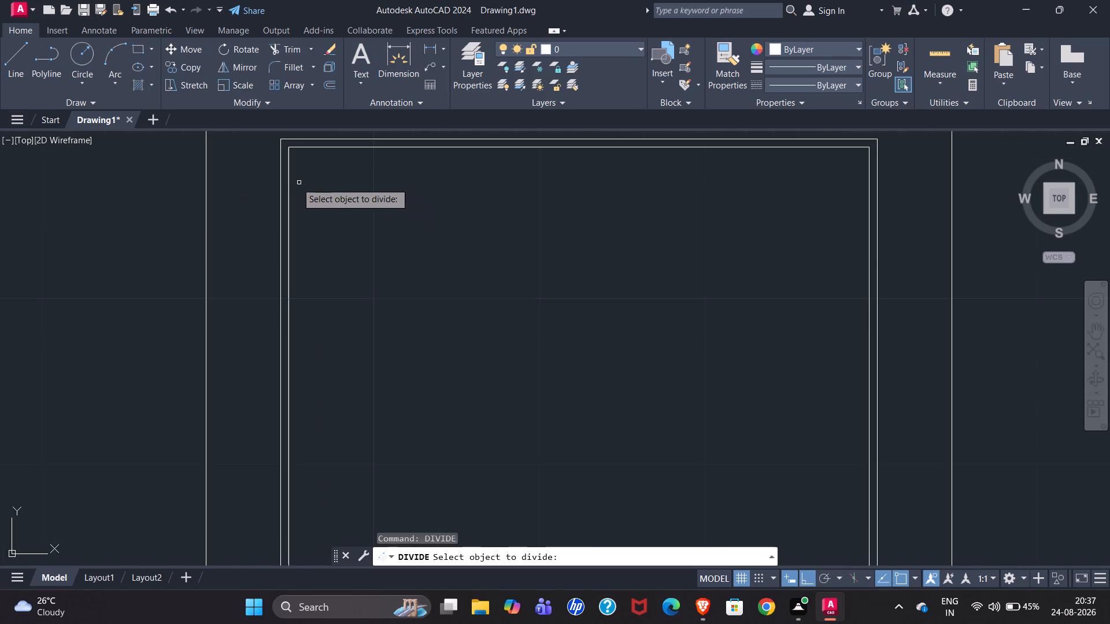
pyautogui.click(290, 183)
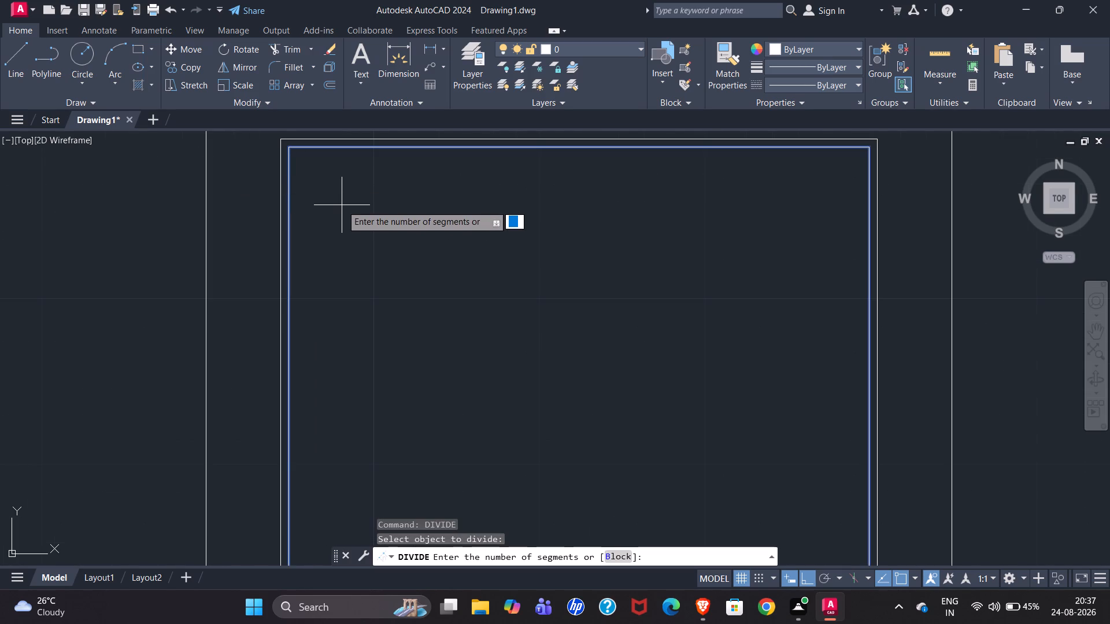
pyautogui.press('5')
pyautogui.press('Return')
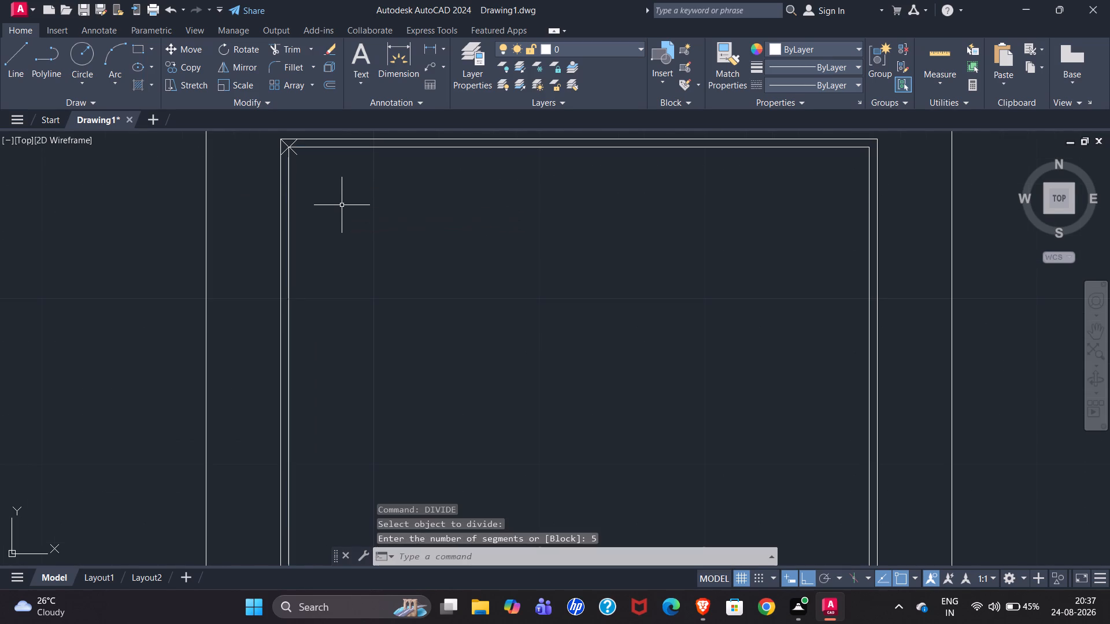
# Examine where the division points fall along the innermost rectangle from the window's head to its sill.
pyautogui.scroll(-3, 369, 188)
pyautogui.scroll(-2, 379, 241)
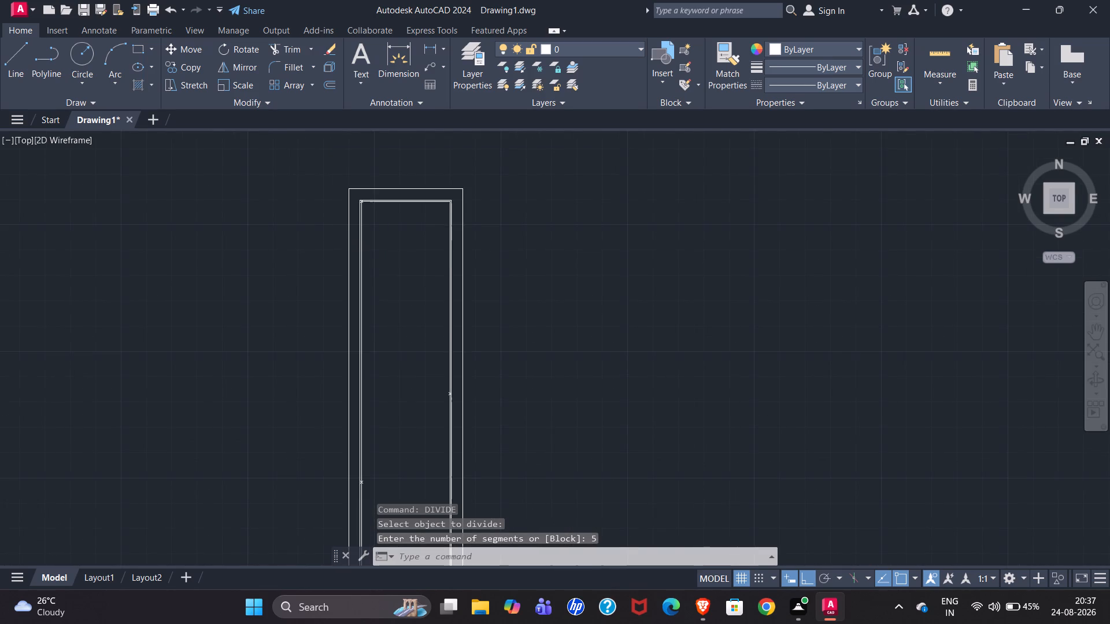
pyautogui.scroll(5, 370, 445)
pyautogui.scroll(-2, 357, 406)
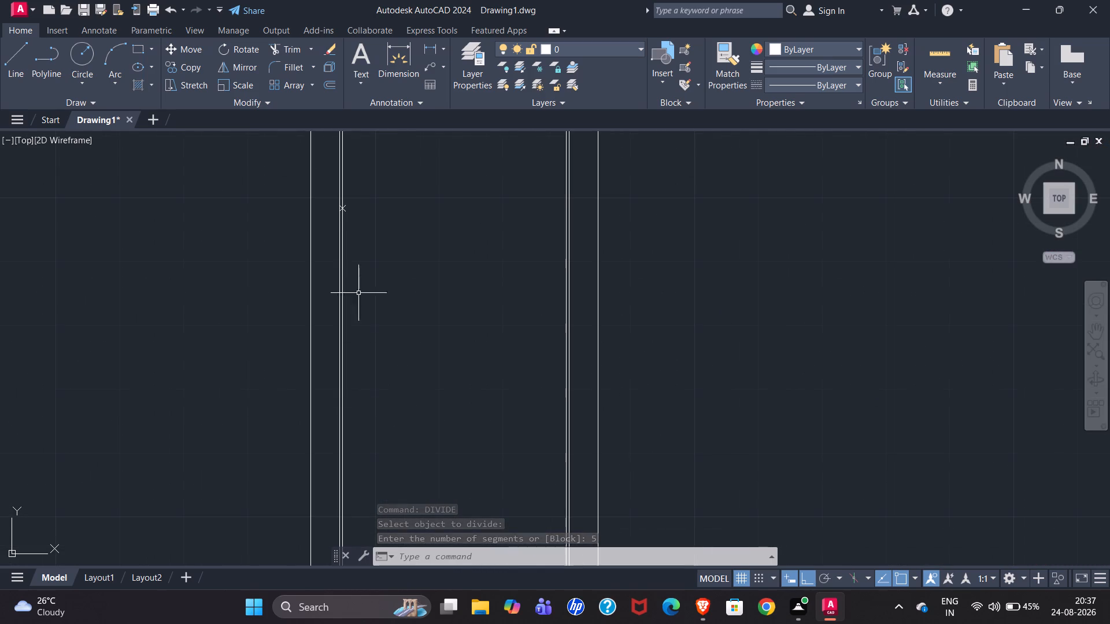
pyautogui.scroll(-4, 356, 231)
pyautogui.scroll(3, 366, 377)
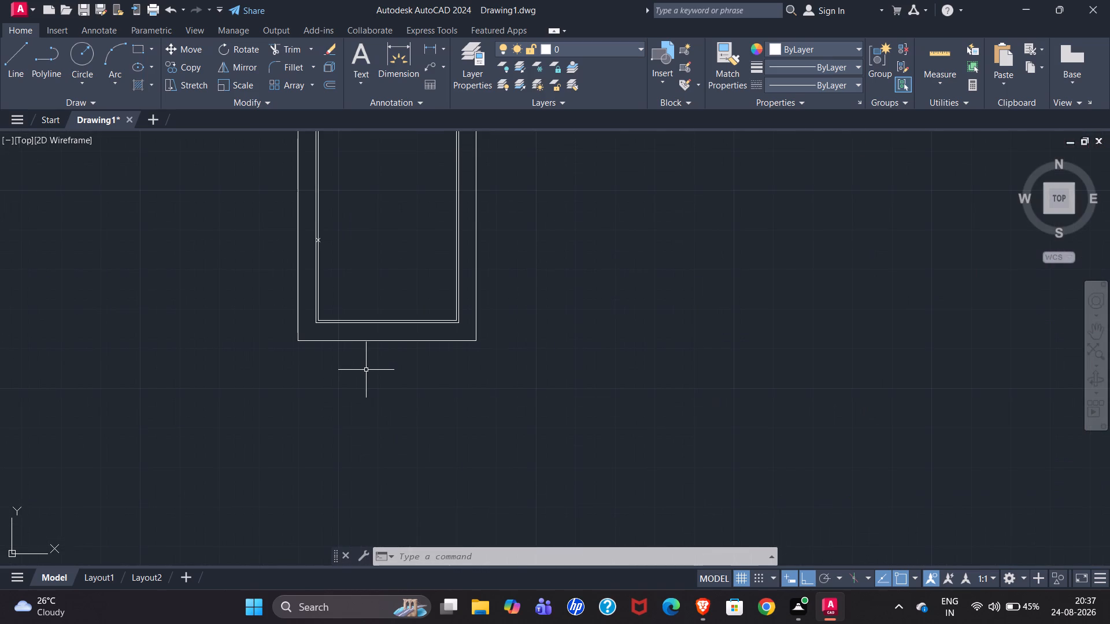
pyautogui.scroll(-1, 344, 345)
pyautogui.scroll(3, 342, 273)
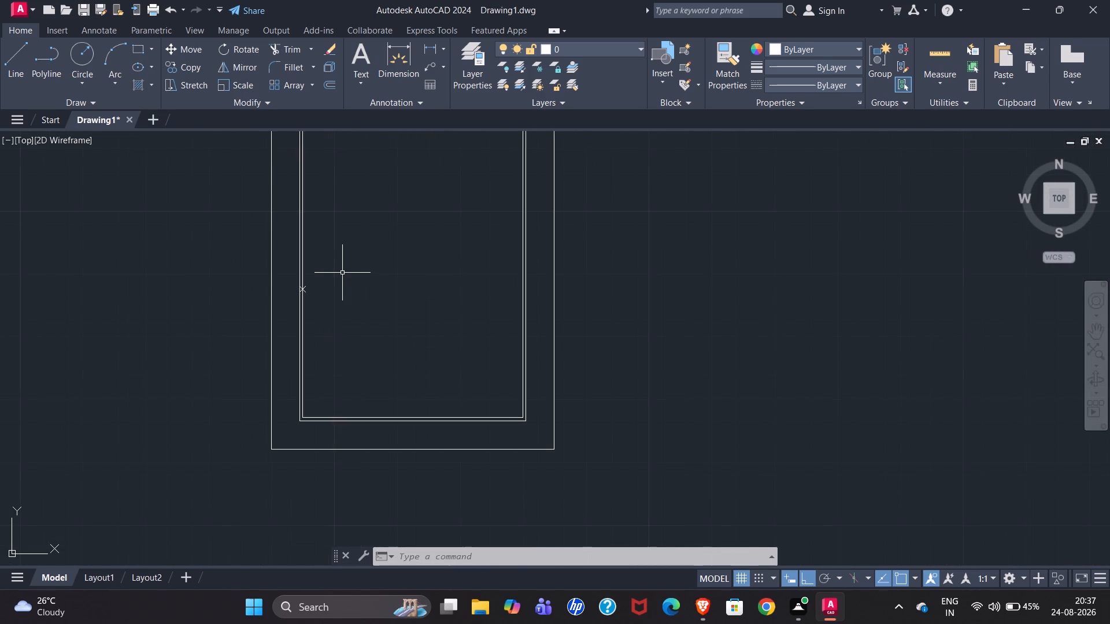
pyautogui.scroll(-6, 330, 294)
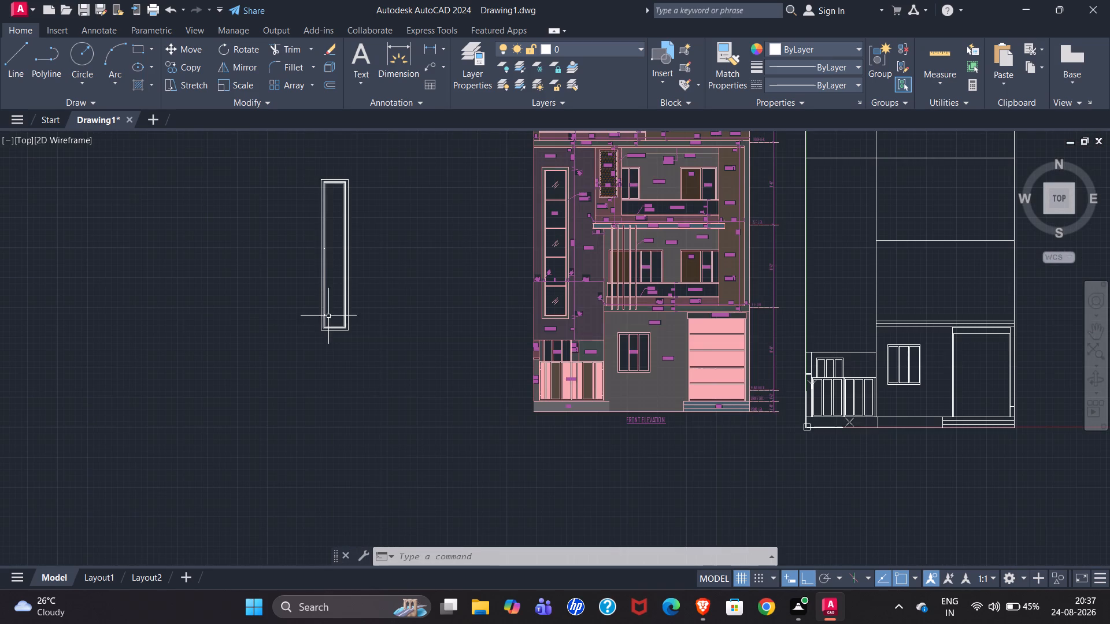
pyautogui.scroll(4, 317, 165)
pyautogui.scroll(2, 369, 277)
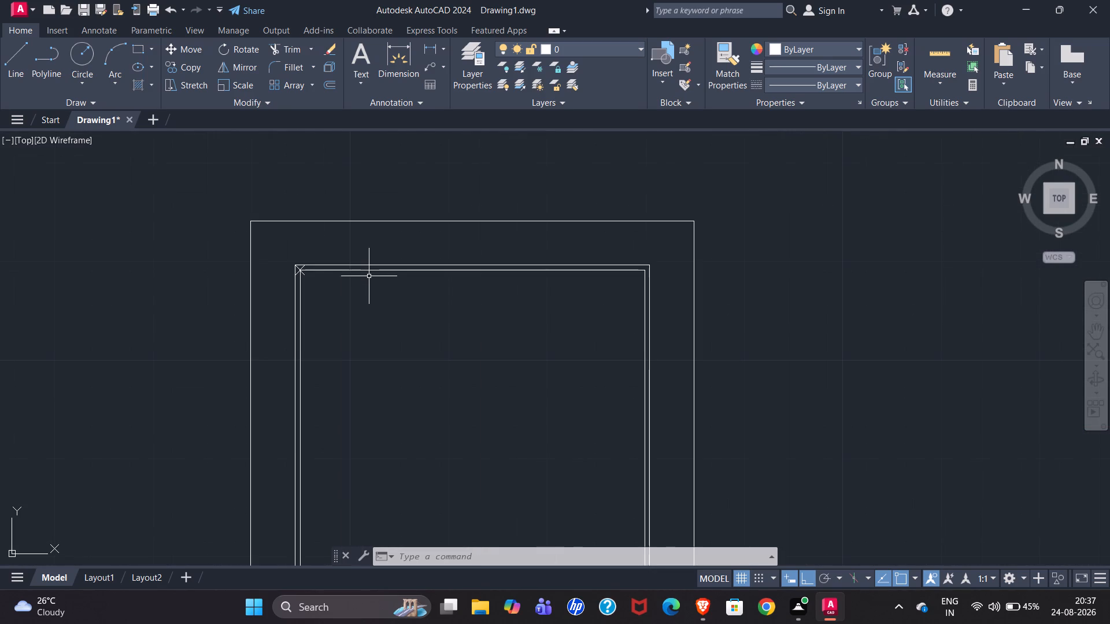
pyautogui.scroll(-2, 351, 229)
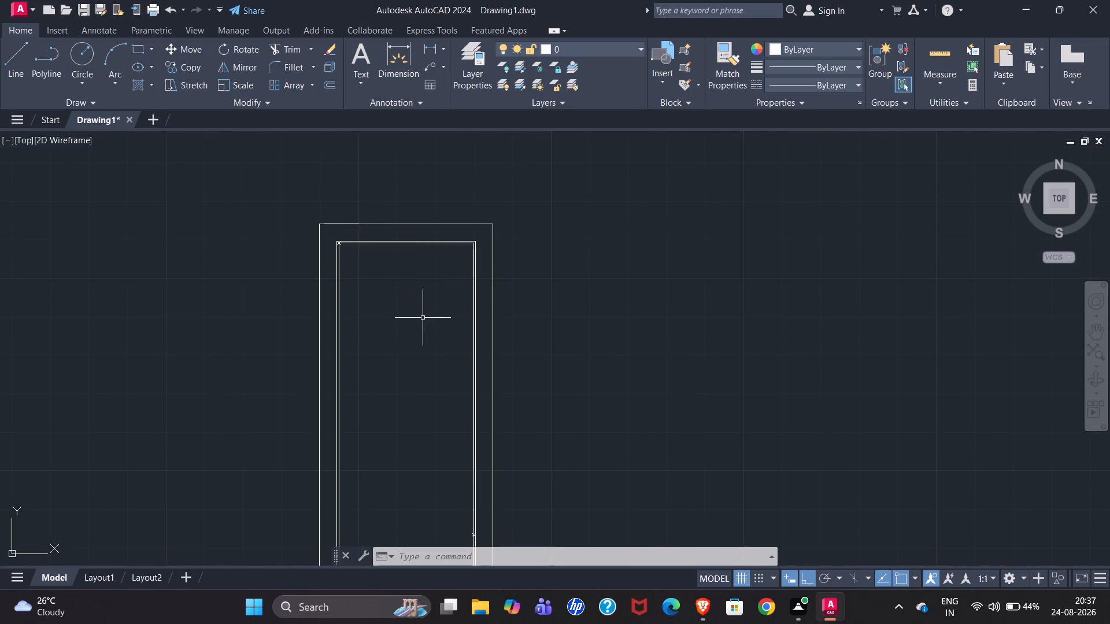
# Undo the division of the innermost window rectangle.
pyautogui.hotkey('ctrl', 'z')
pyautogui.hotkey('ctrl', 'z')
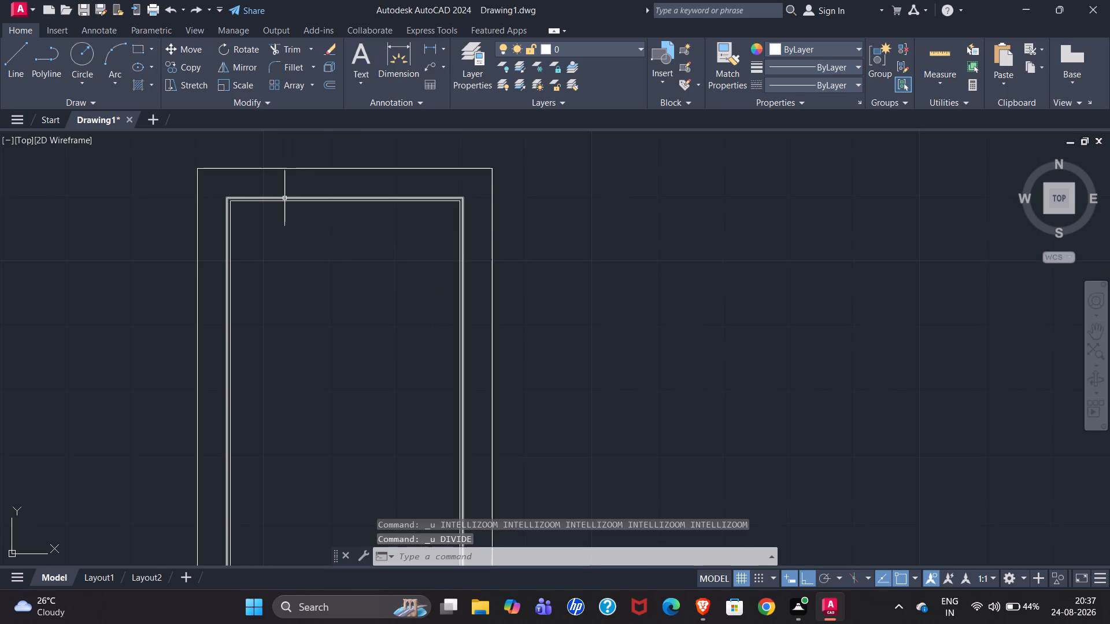
# Explode the new tall window's innermost rectangle into separate lines.
pyautogui.click(285, 200)
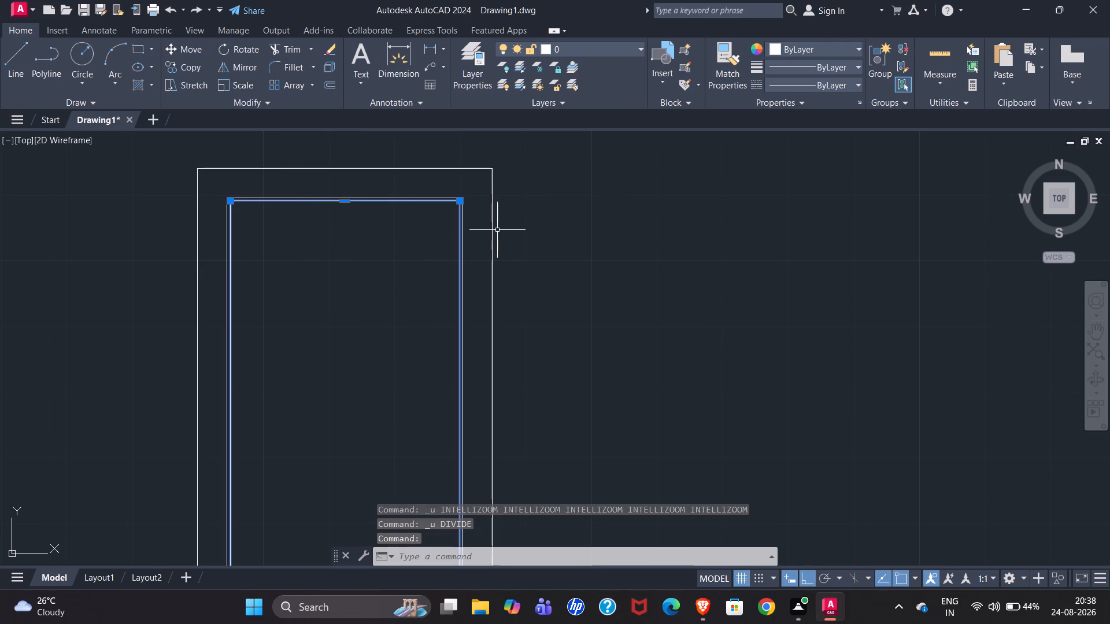
pyautogui.press('x')
pyautogui.press('Return')
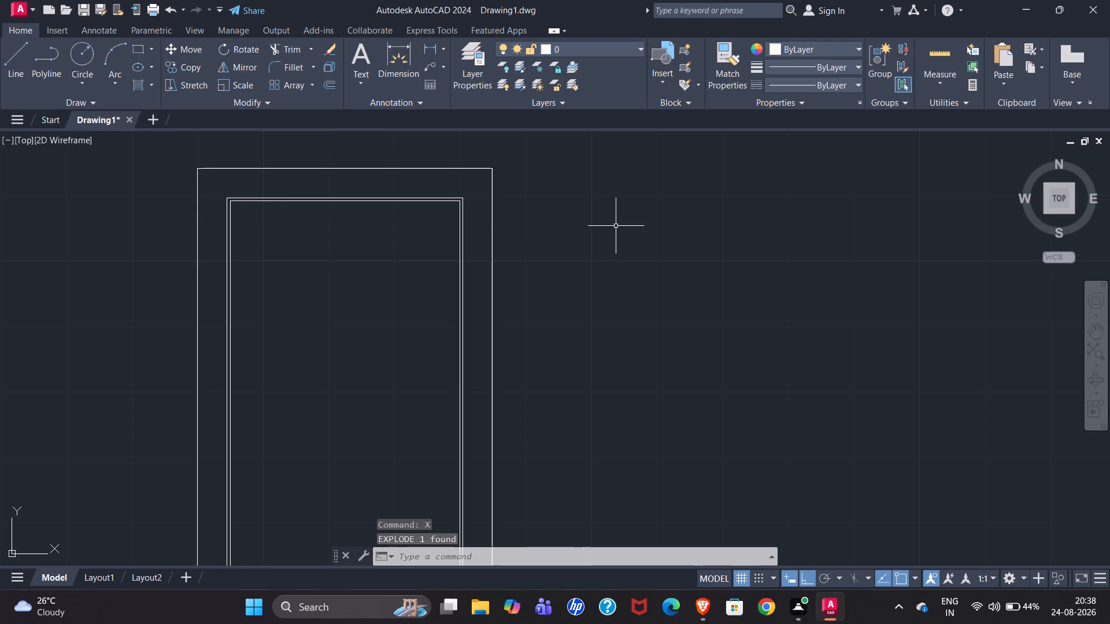
# Divide the left vertical line of the exploded innermost rectangle into 5 segments.
pyautogui.write('di')
pyautogui.press('v')
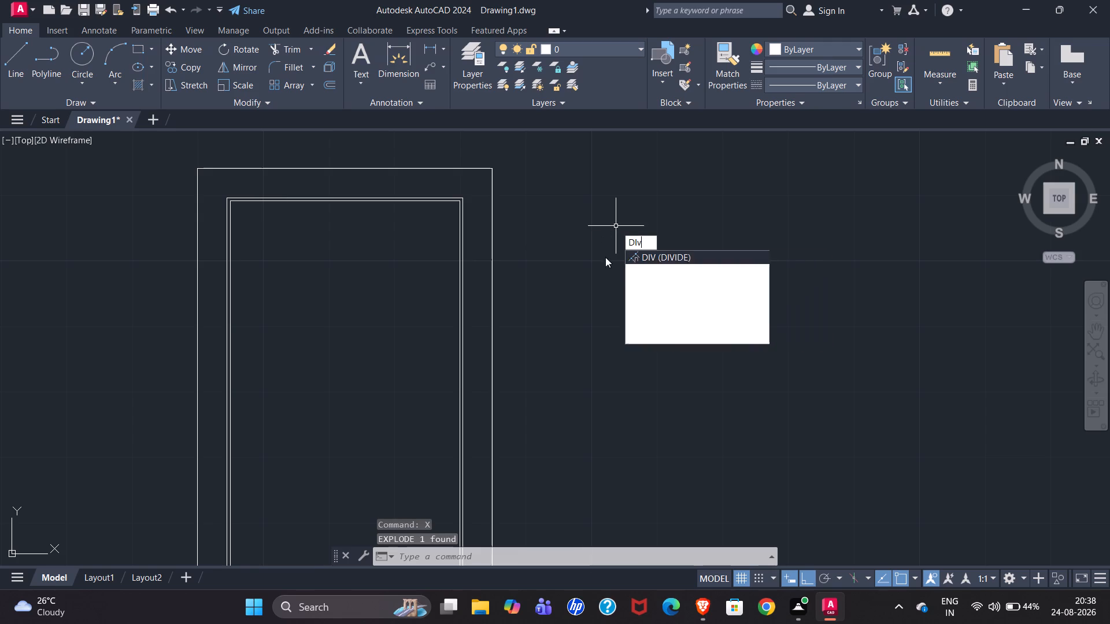
pyautogui.press('Return')
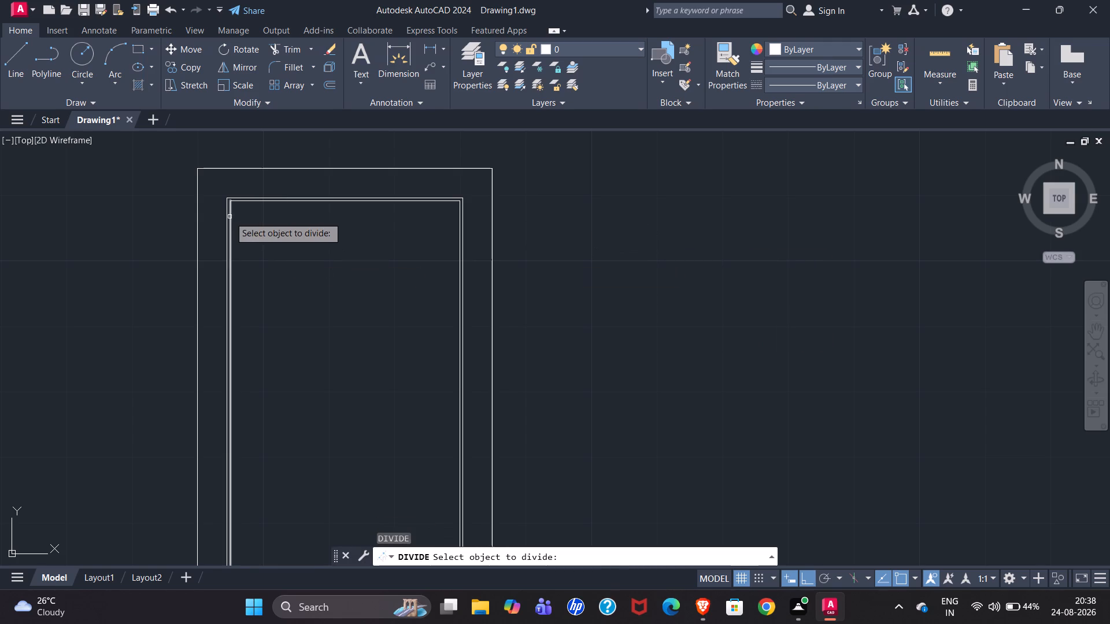
pyautogui.click(230, 217)
pyautogui.press('5')
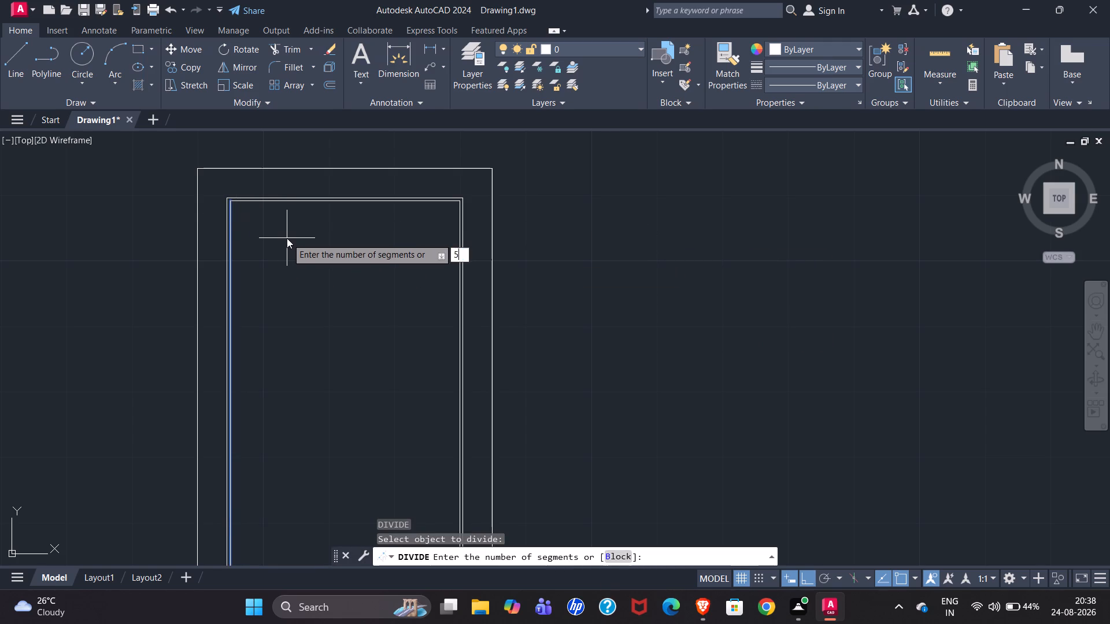
pyautogui.press('Return')
# Compare the division points on the new window's left line with the reference window's horizontal glazing bars and panes.
pyautogui.scroll(-3, 329, 222)
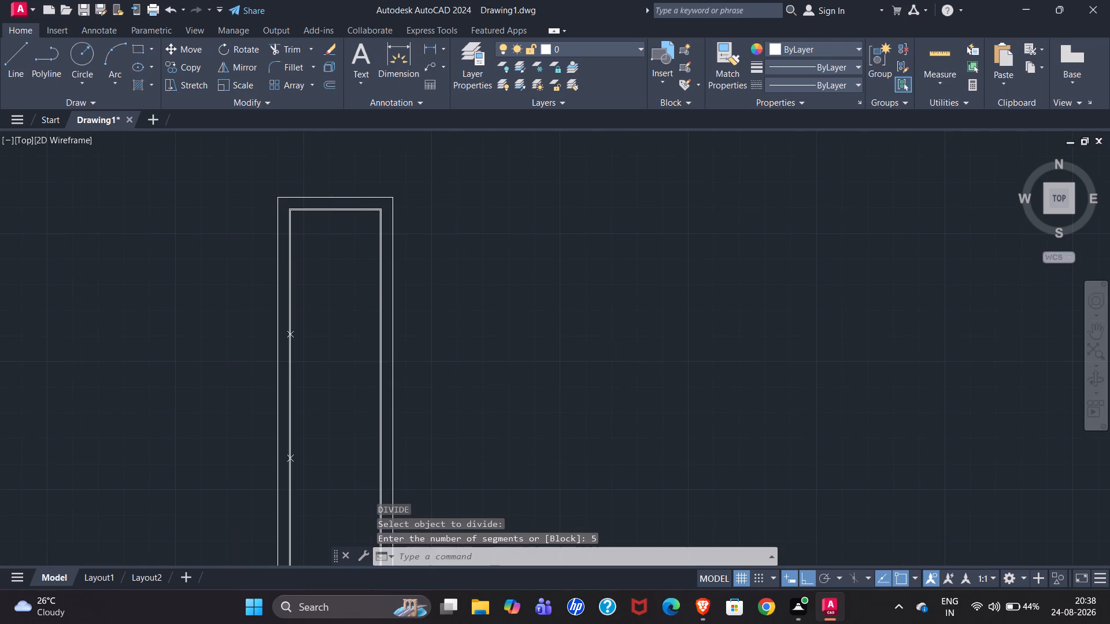
pyautogui.scroll(-1, 358, 258)
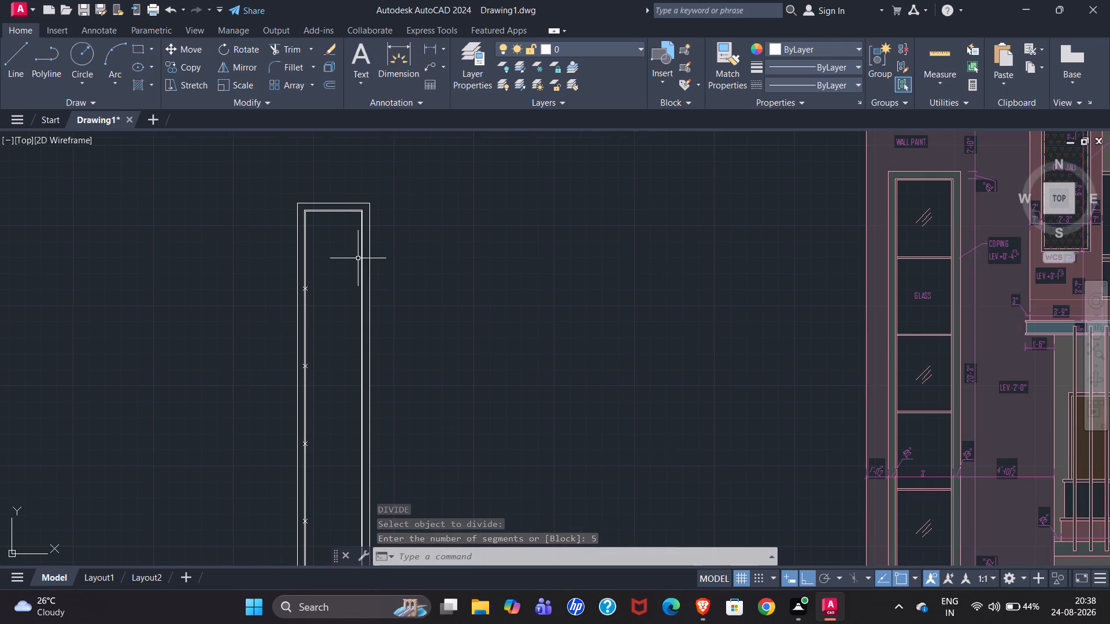
pyautogui.scroll(1, 328, 428)
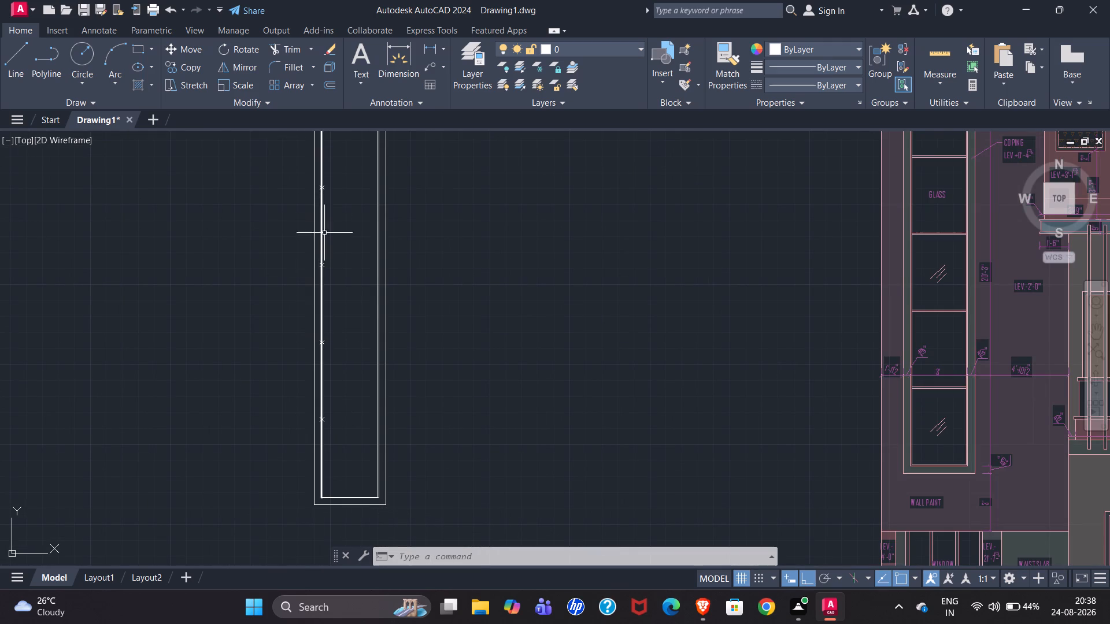
pyautogui.scroll(-1, 337, 306)
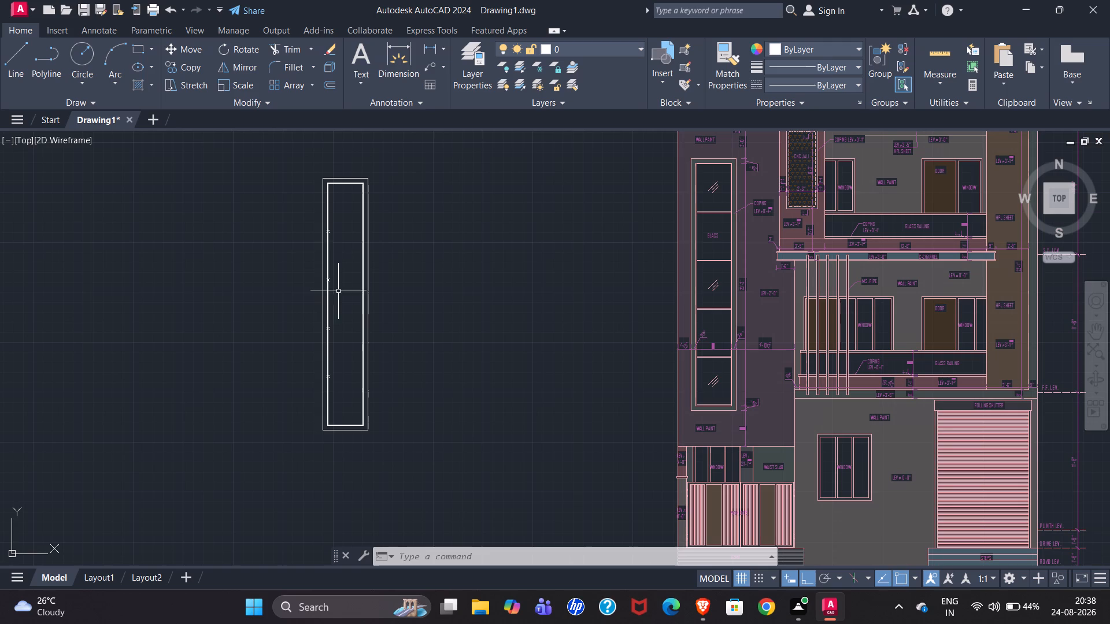
pyautogui.scroll(3, 324, 233)
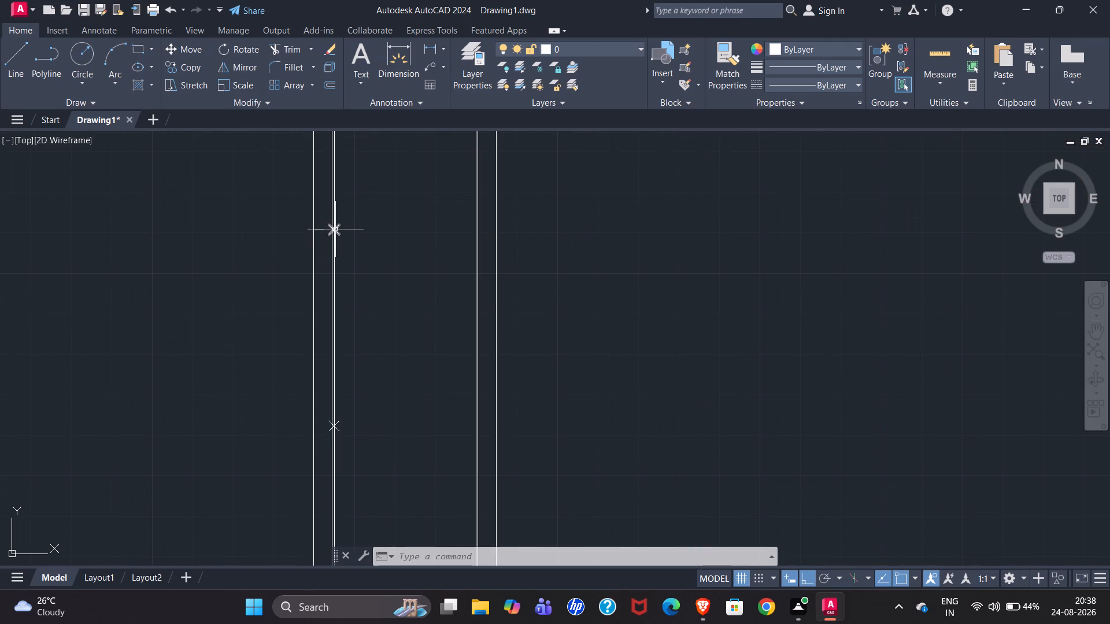
pyautogui.scroll(-2, 311, 292)
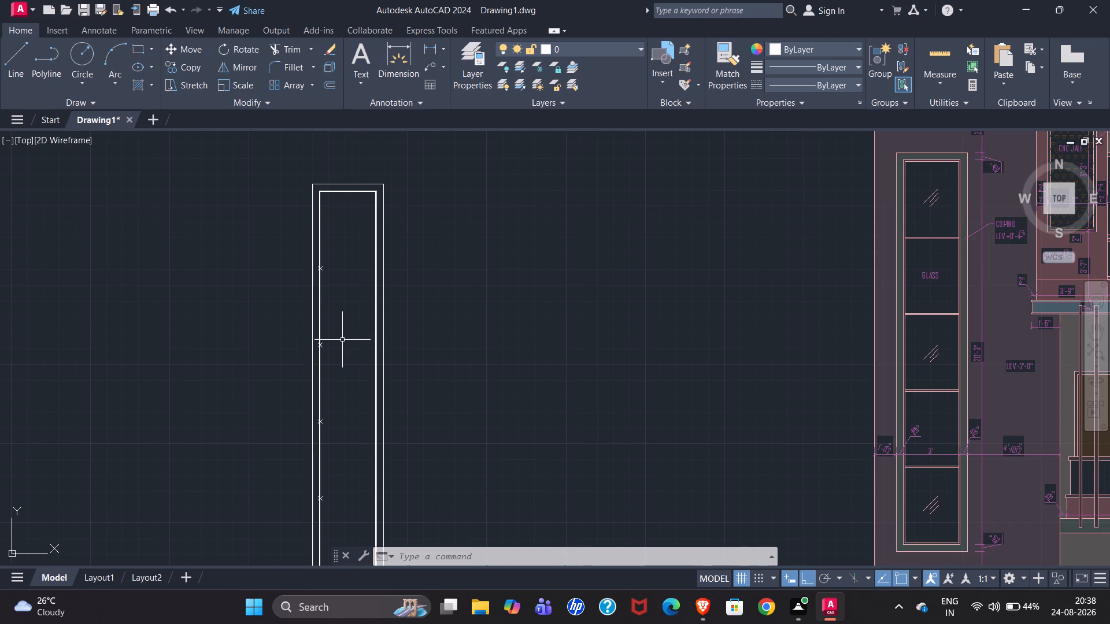
pyautogui.scroll(3, 327, 272)
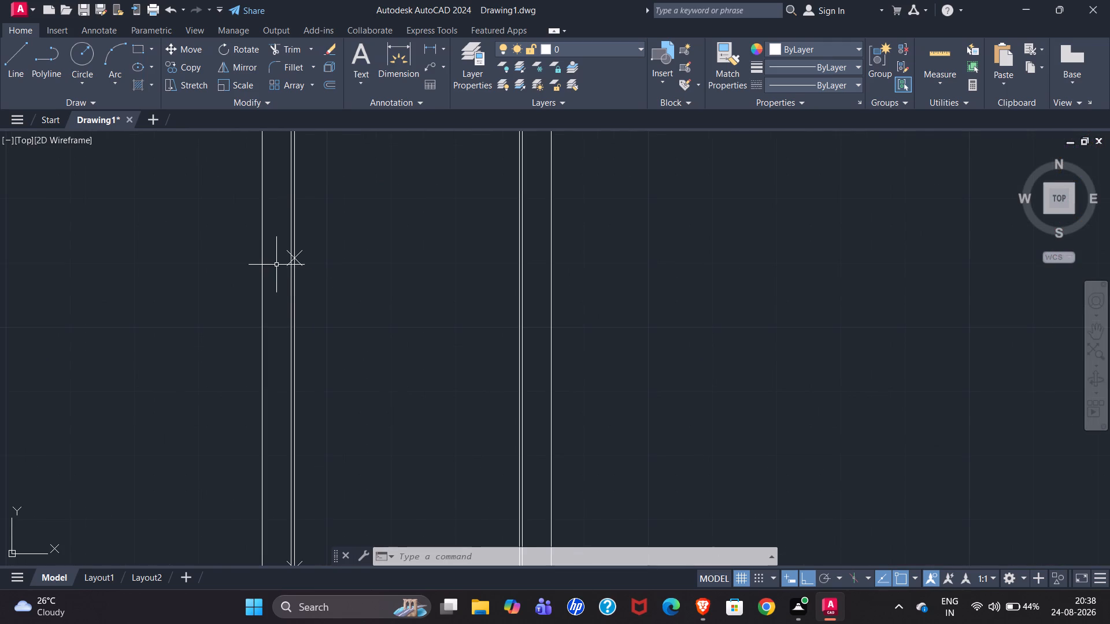
pyautogui.scroll(-2, 219, 277)
pyautogui.scroll(-2, 268, 307)
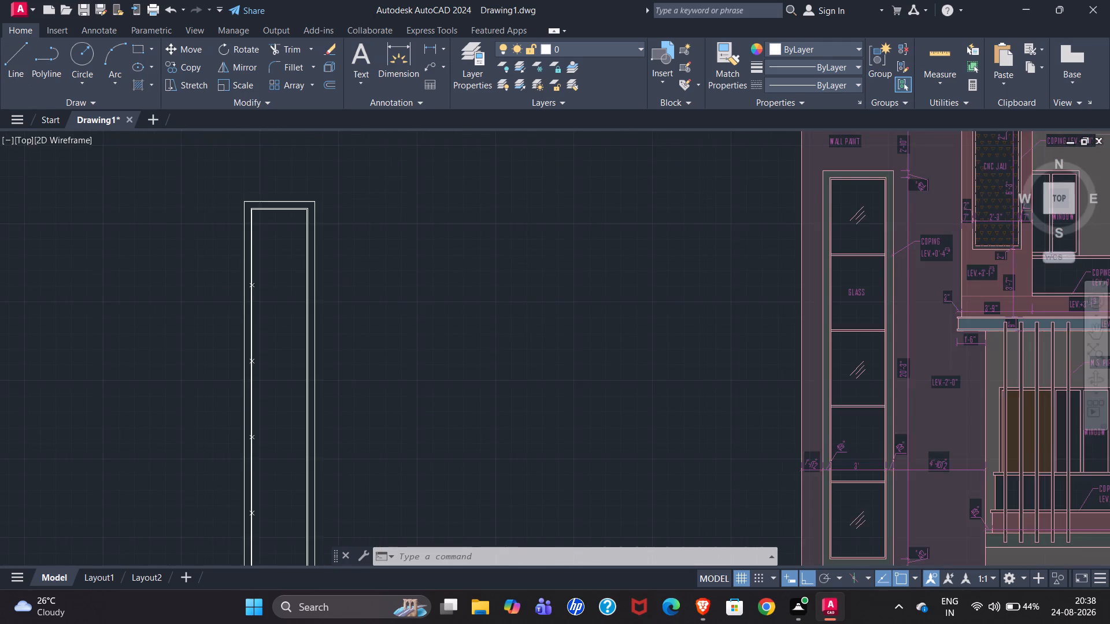
pyautogui.scroll(4, 639, 291)
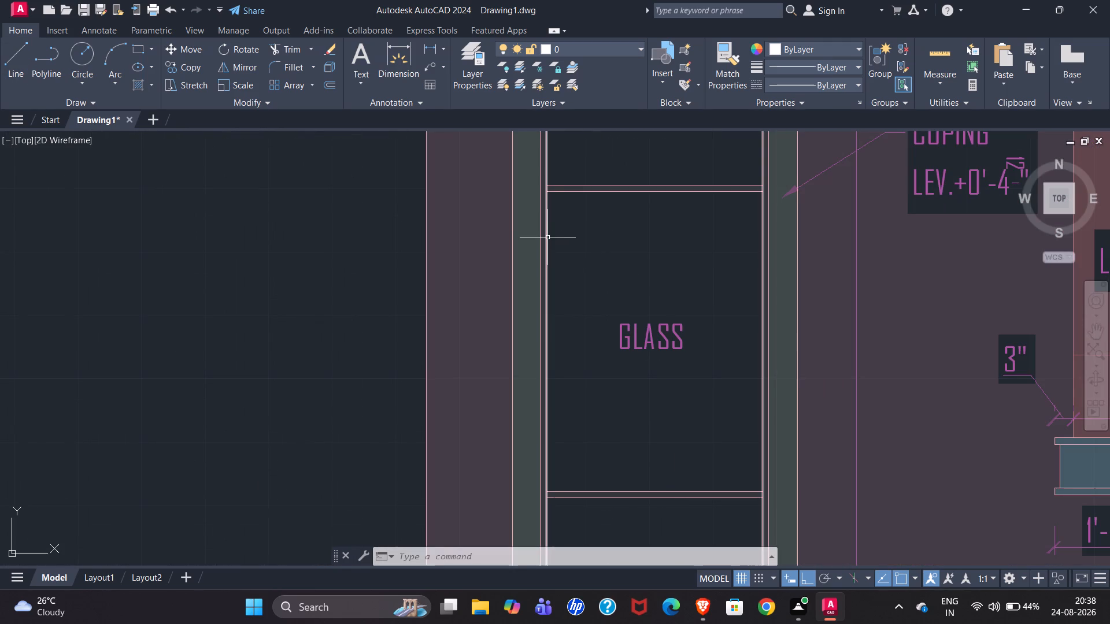
pyautogui.scroll(-4, 664, 246)
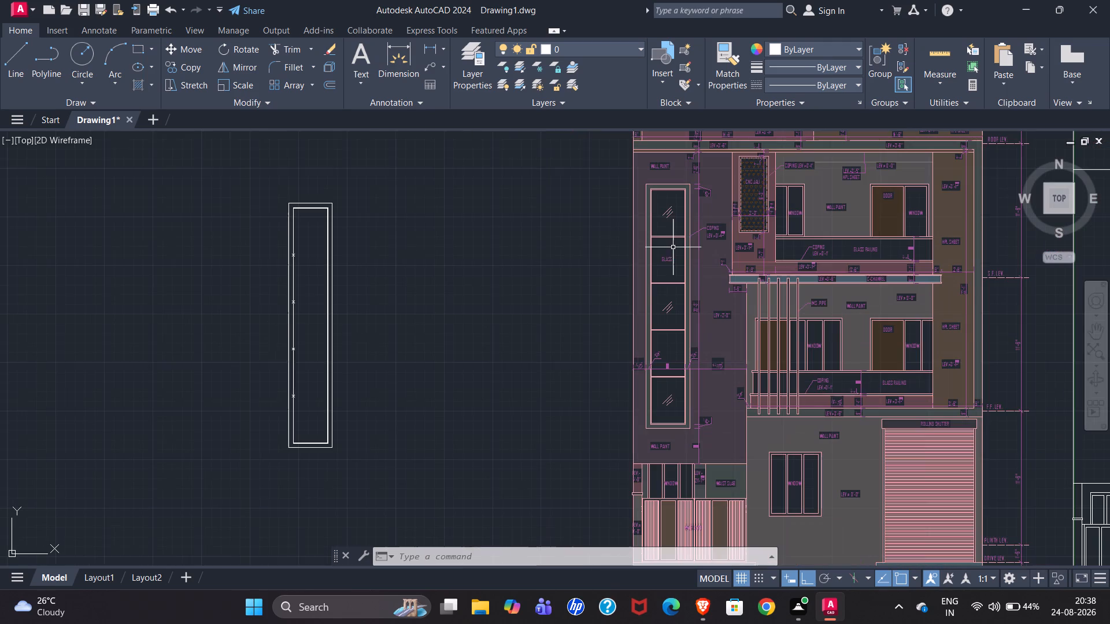
# Draw a horizontal line about 2'-11" long from the top division point to the opposite inner line of the new window.
pyautogui.scroll(2, 280, 247)
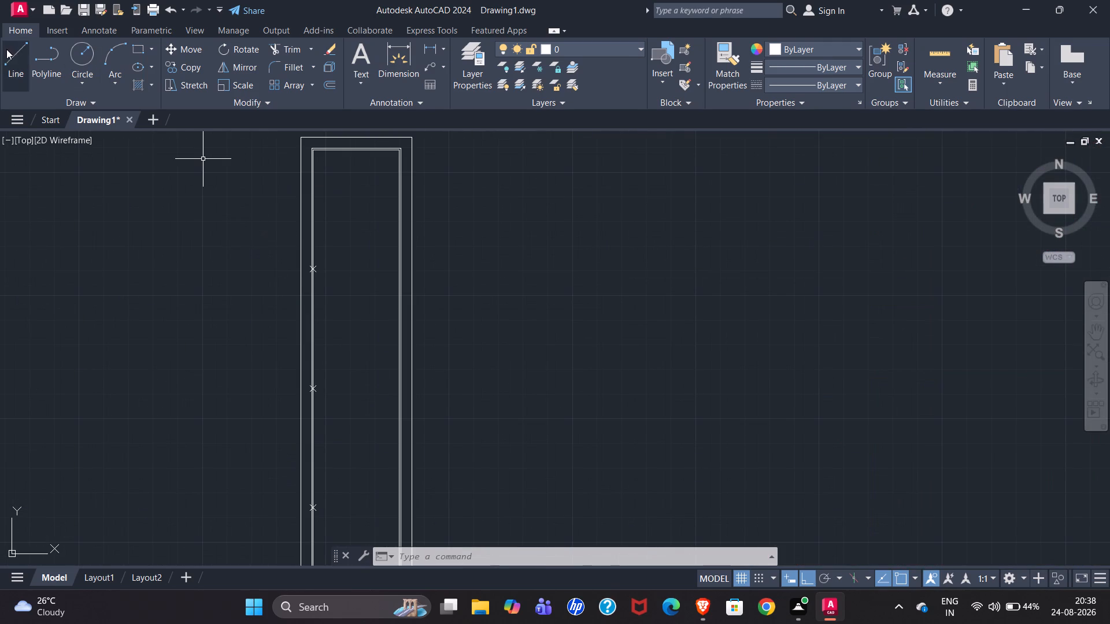
pyautogui.click(6, 49)
pyautogui.scroll(5, 316, 276)
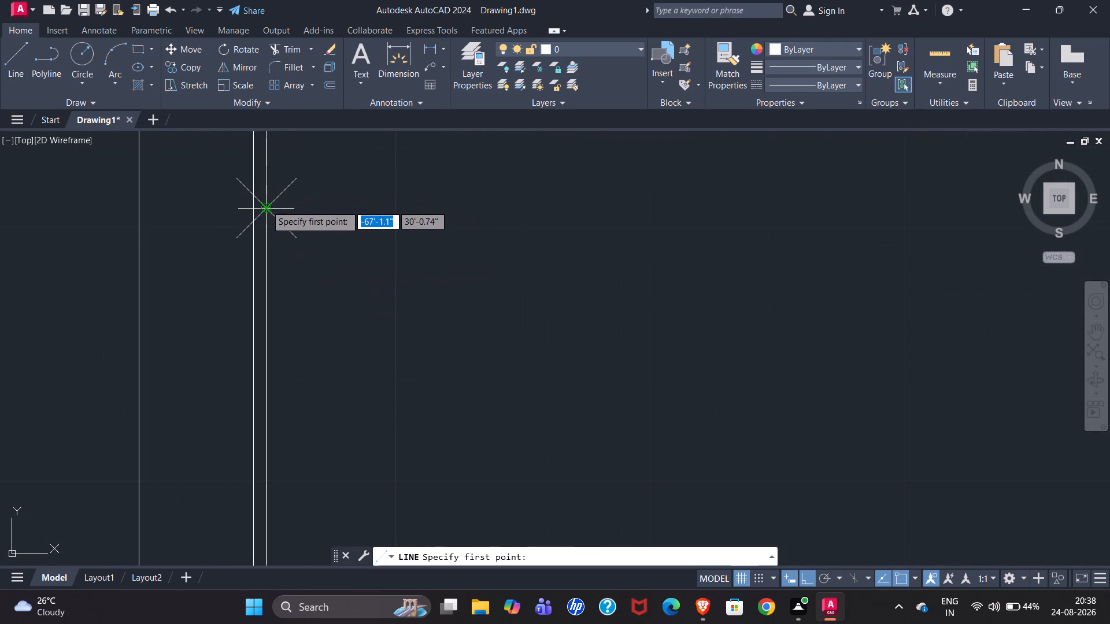
pyautogui.click(266, 209)
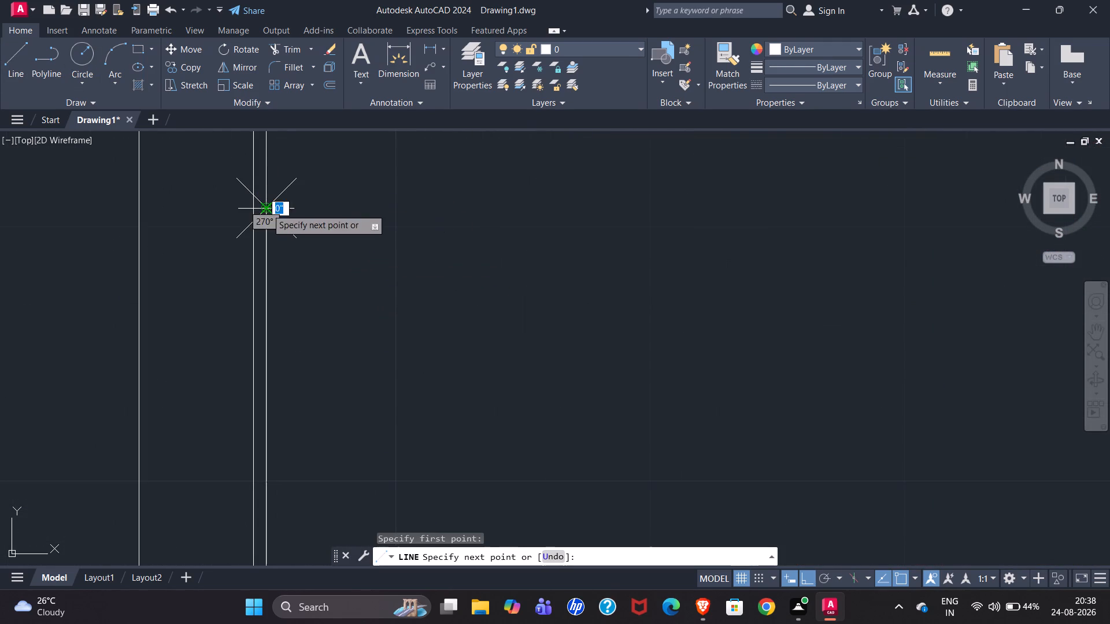
pyautogui.scroll(-2, 165, 307)
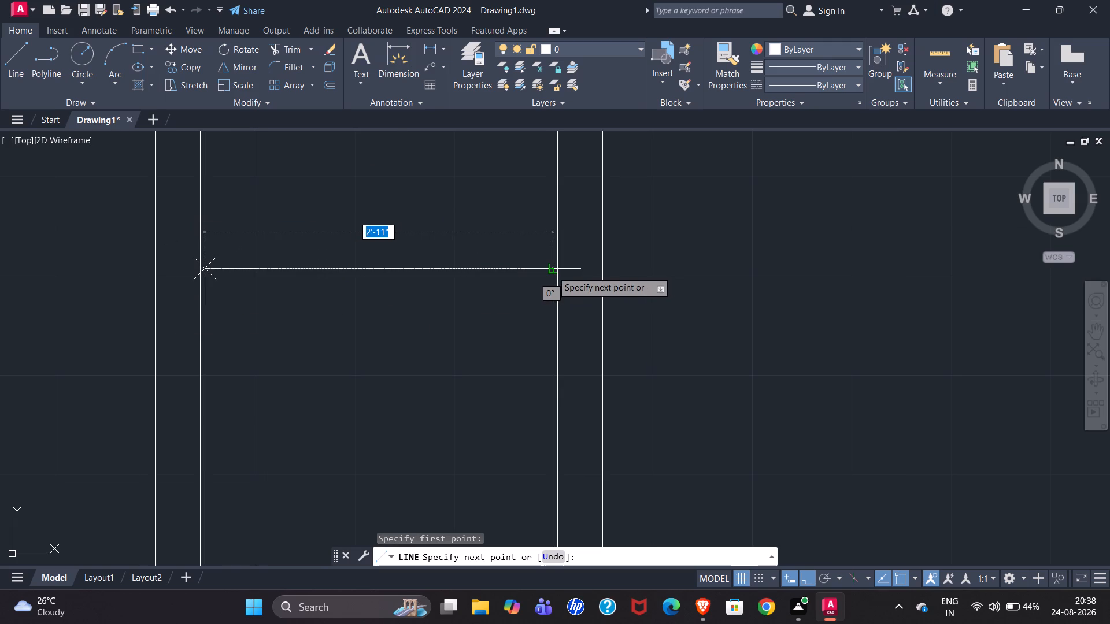
pyautogui.click(552, 271)
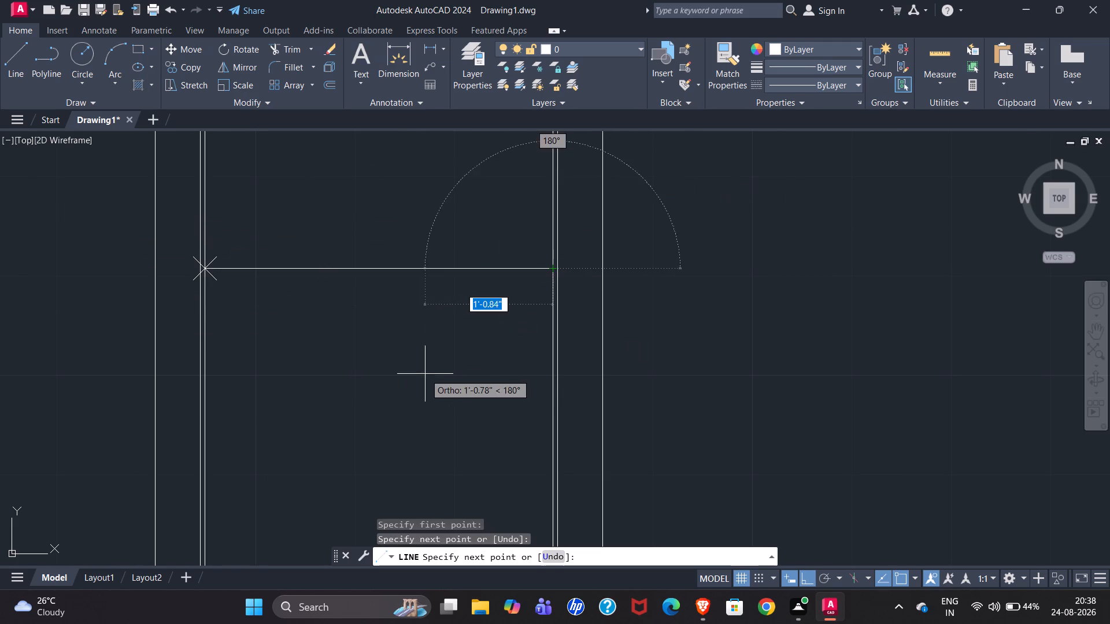
pyautogui.press('Escape')
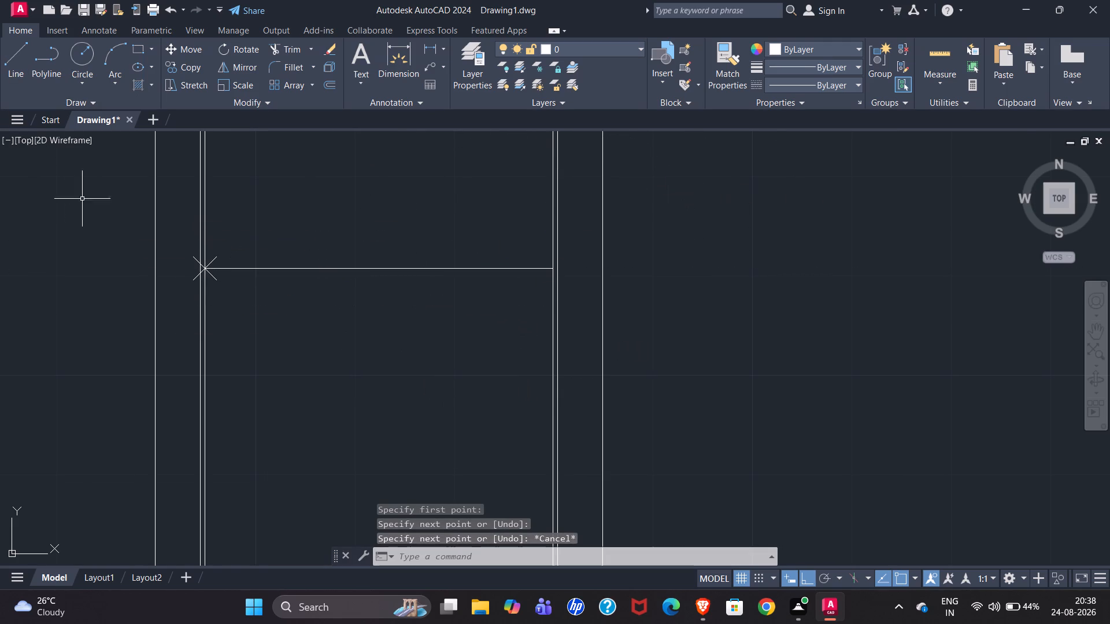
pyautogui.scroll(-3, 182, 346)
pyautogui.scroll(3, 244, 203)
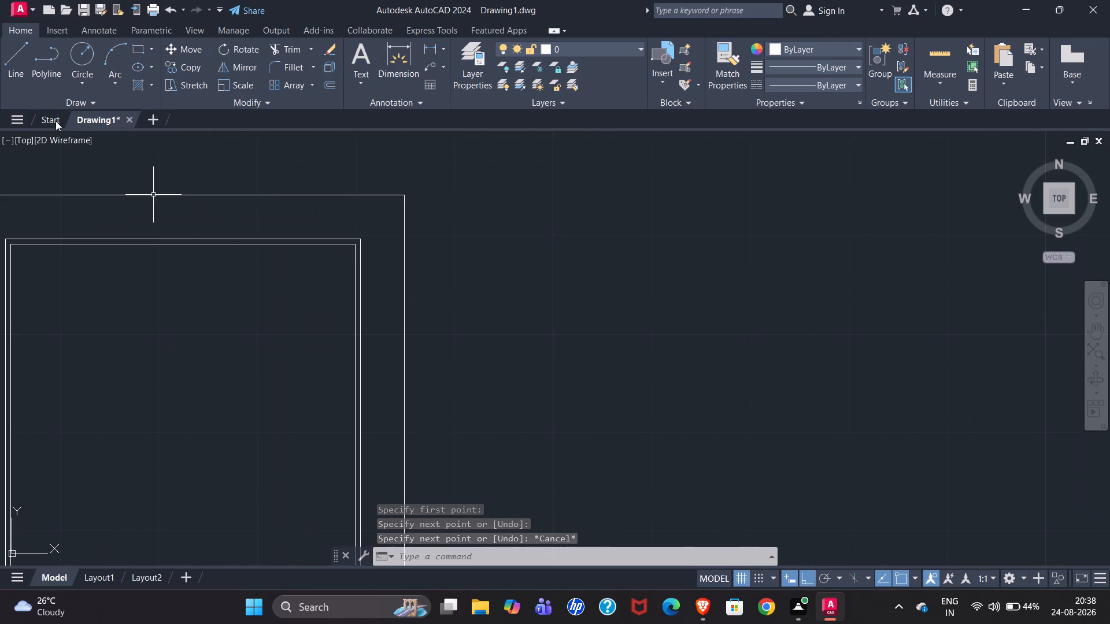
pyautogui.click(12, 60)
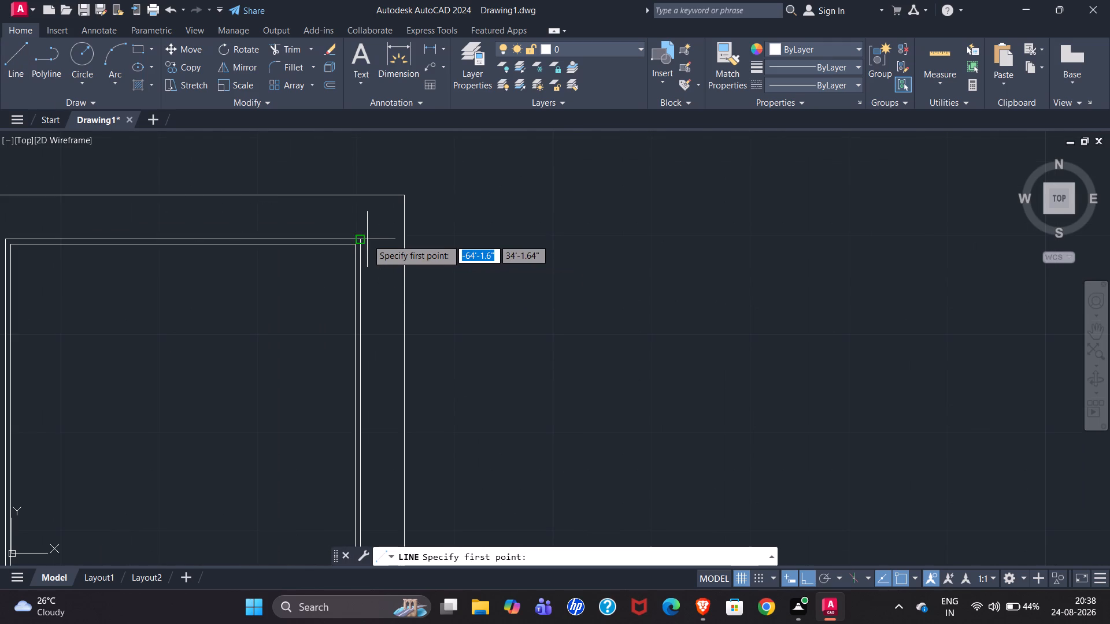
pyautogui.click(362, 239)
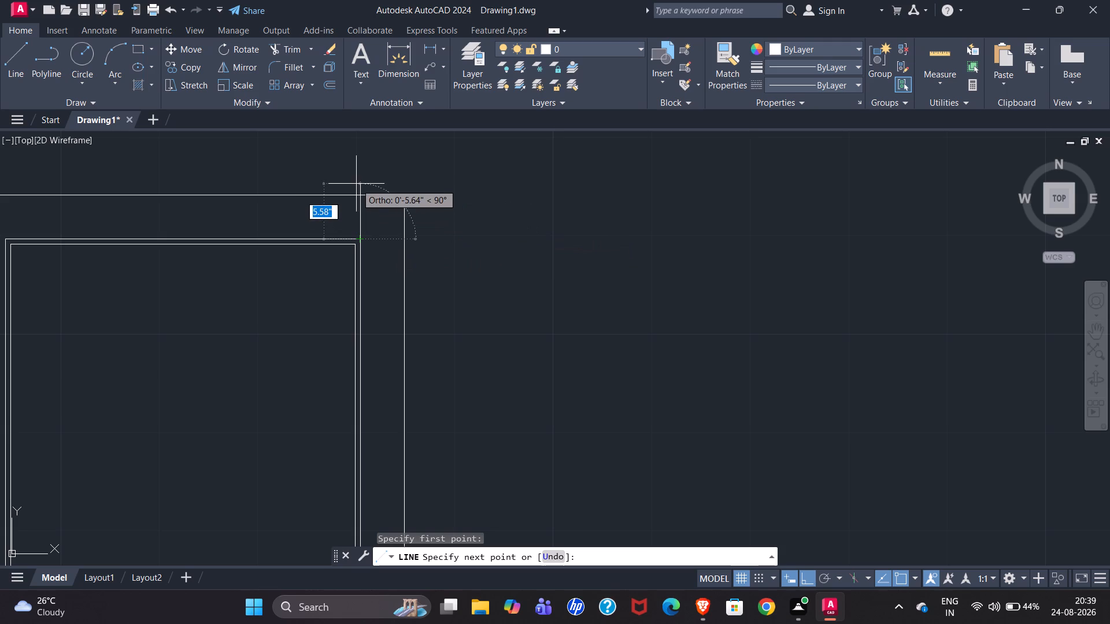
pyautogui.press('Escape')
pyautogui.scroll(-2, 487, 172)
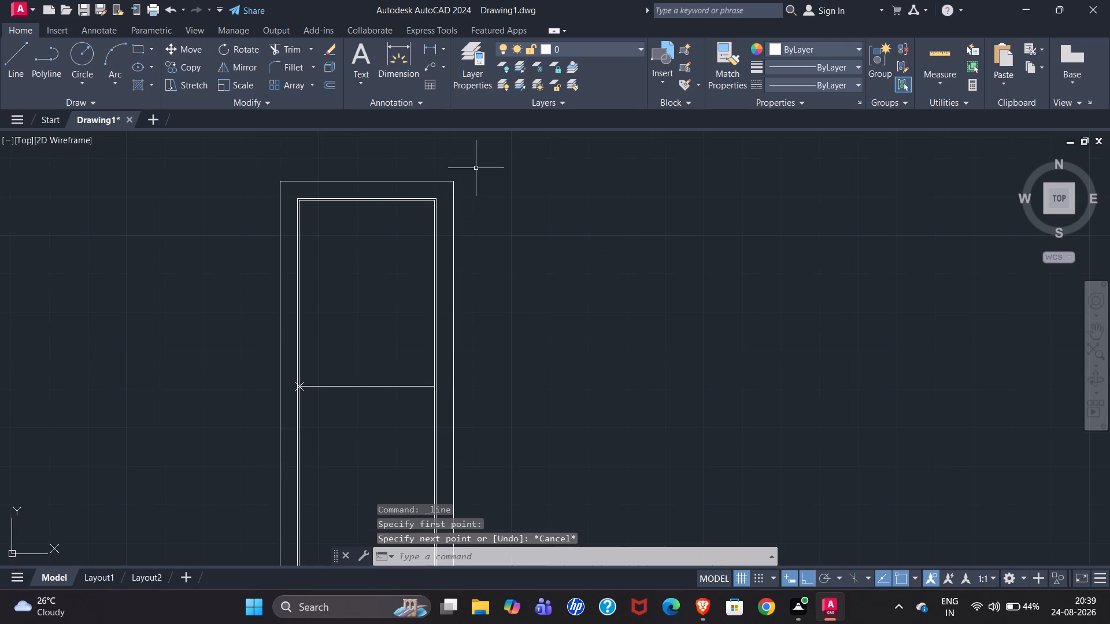
# Offset the horizontal glazing line 0.5" above and 0.5" below to form a three-line glazing bar.
pyautogui.scroll(3, 351, 417)
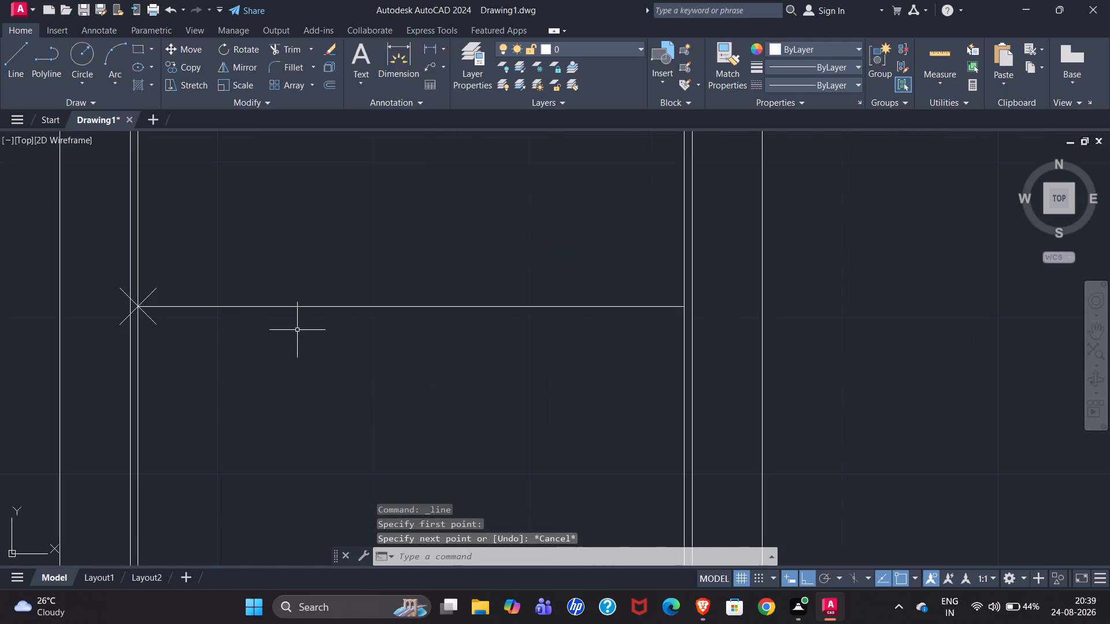
pyautogui.scroll(-2, 308, 211)
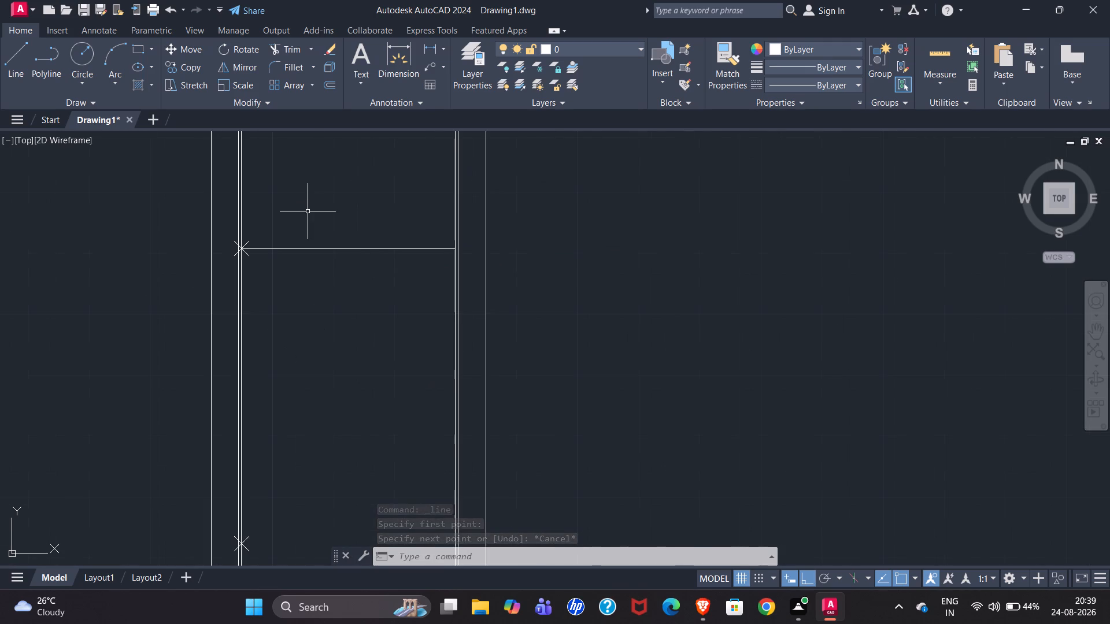
pyautogui.click(299, 247)
pyautogui.scroll(3, 308, 229)
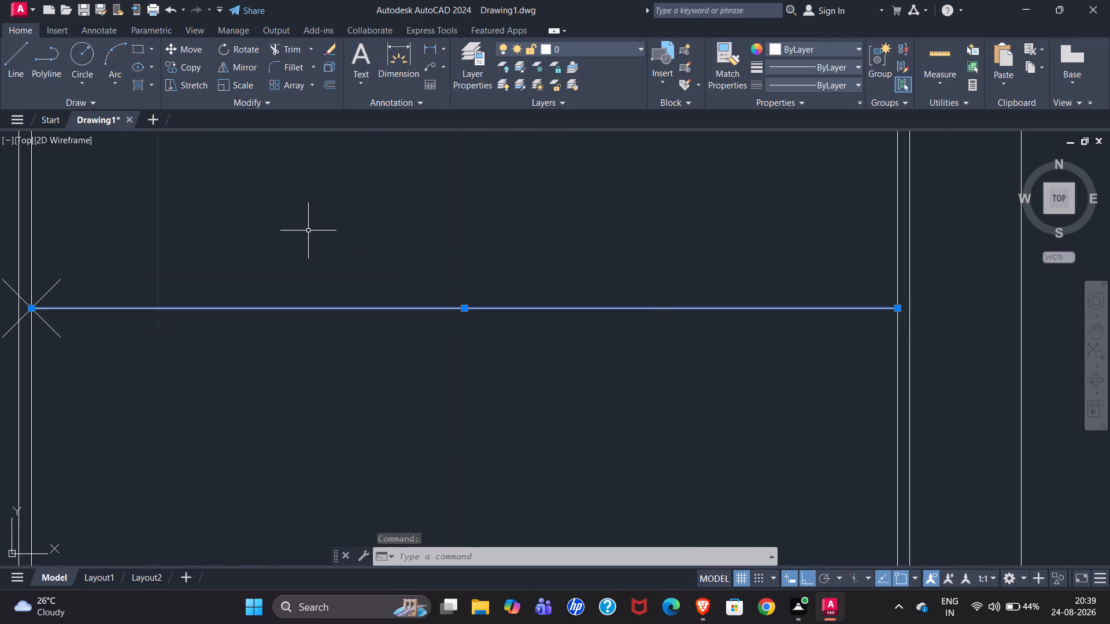
pyautogui.press('o')
pyautogui.press('f')
pyautogui.press('Return')
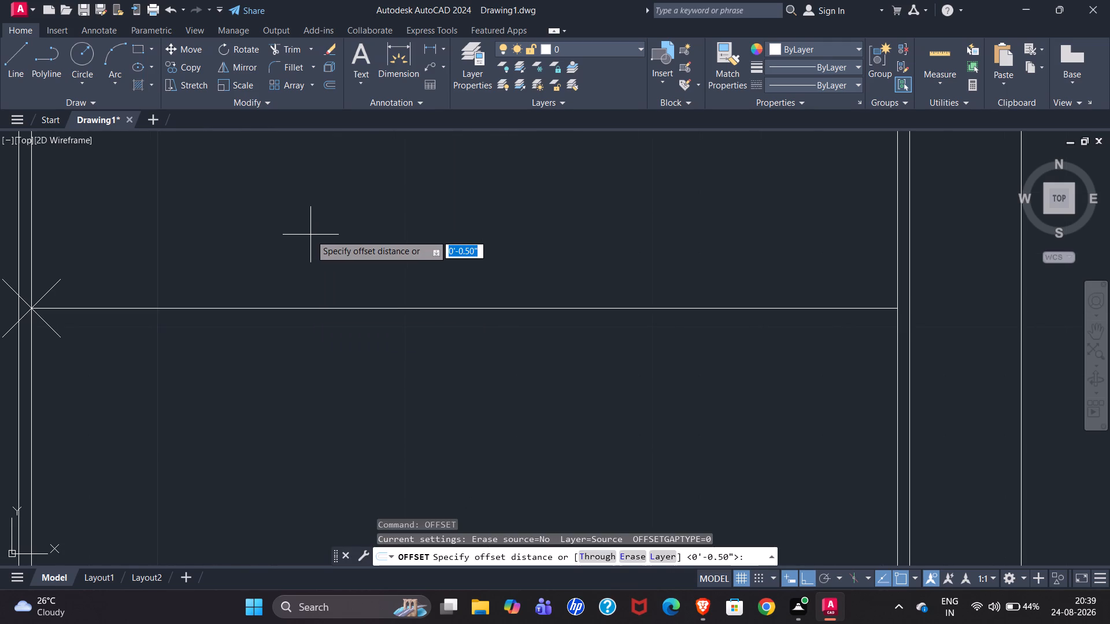
pyautogui.press('Return')
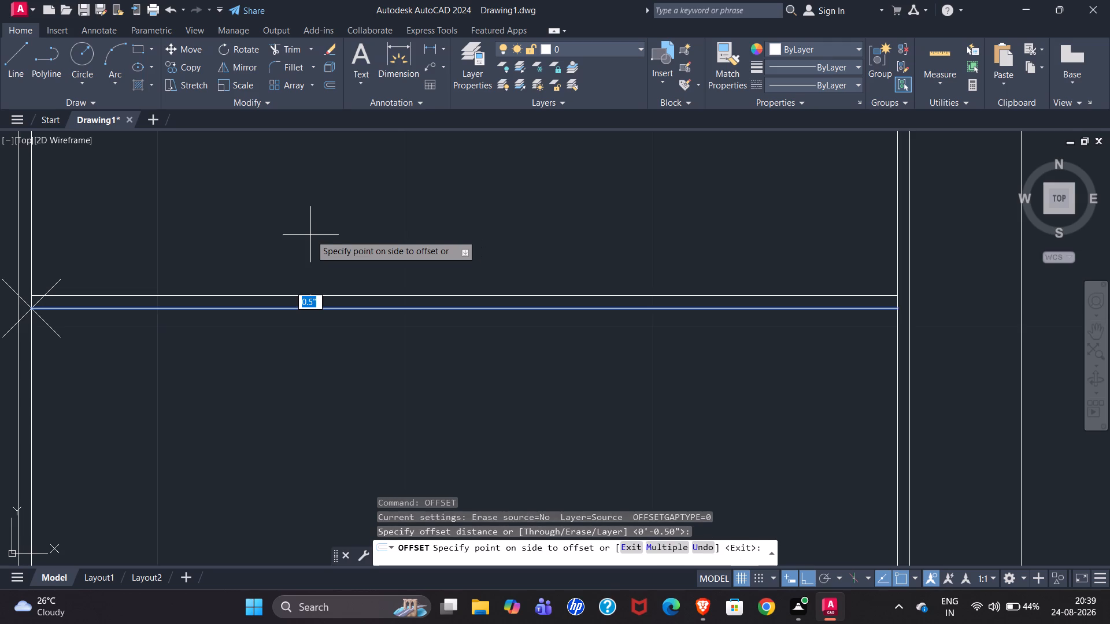
pyautogui.click(310, 234)
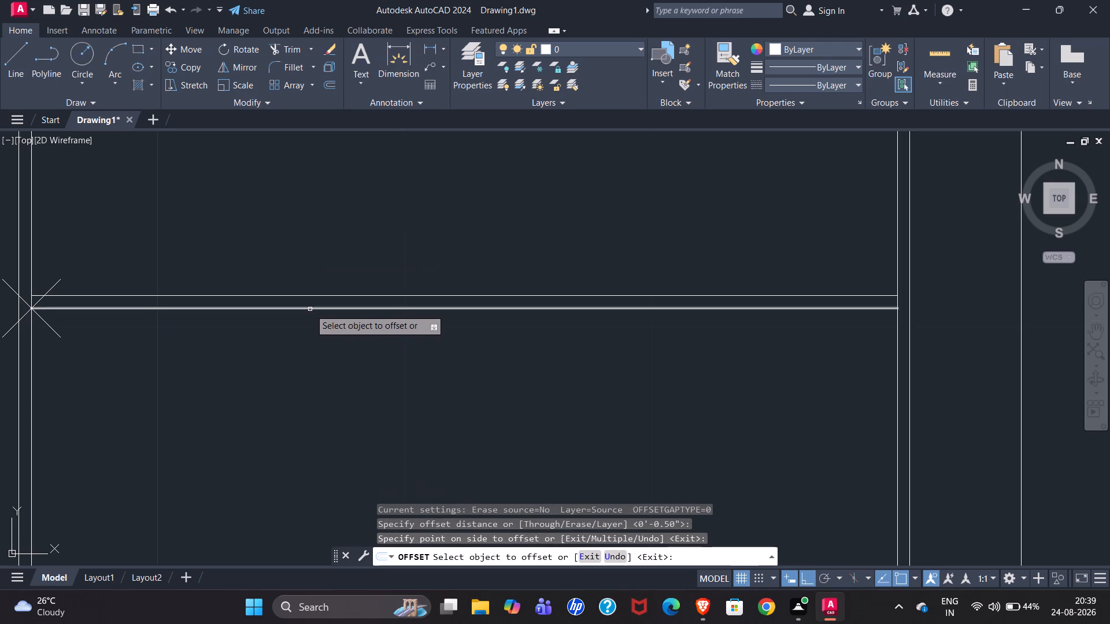
pyautogui.click(310, 309)
pyautogui.click(313, 339)
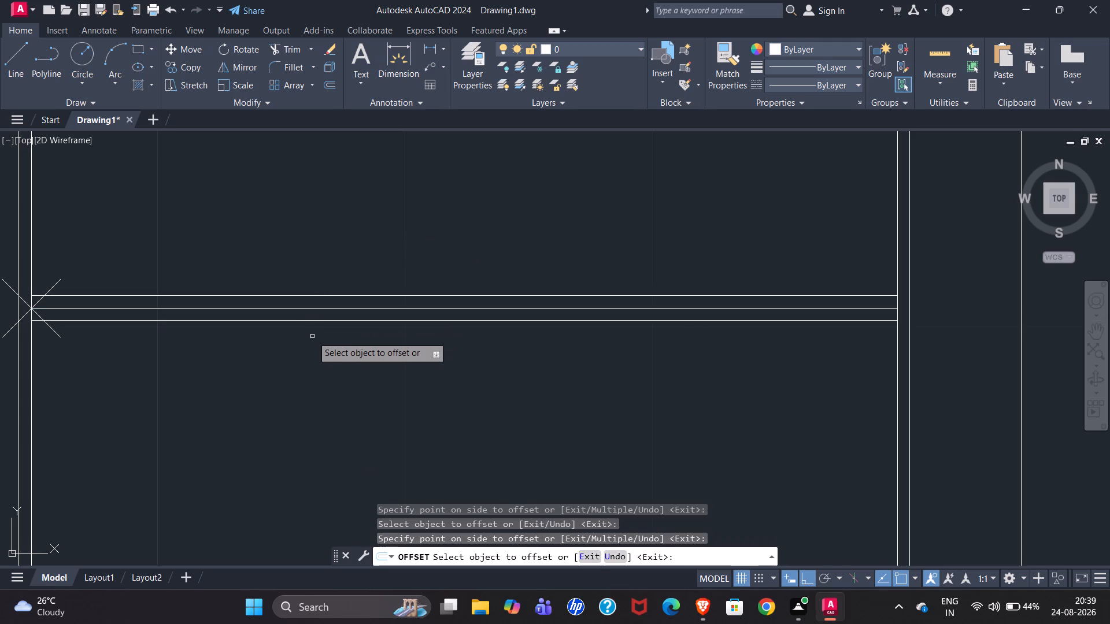
pyautogui.press('Escape')
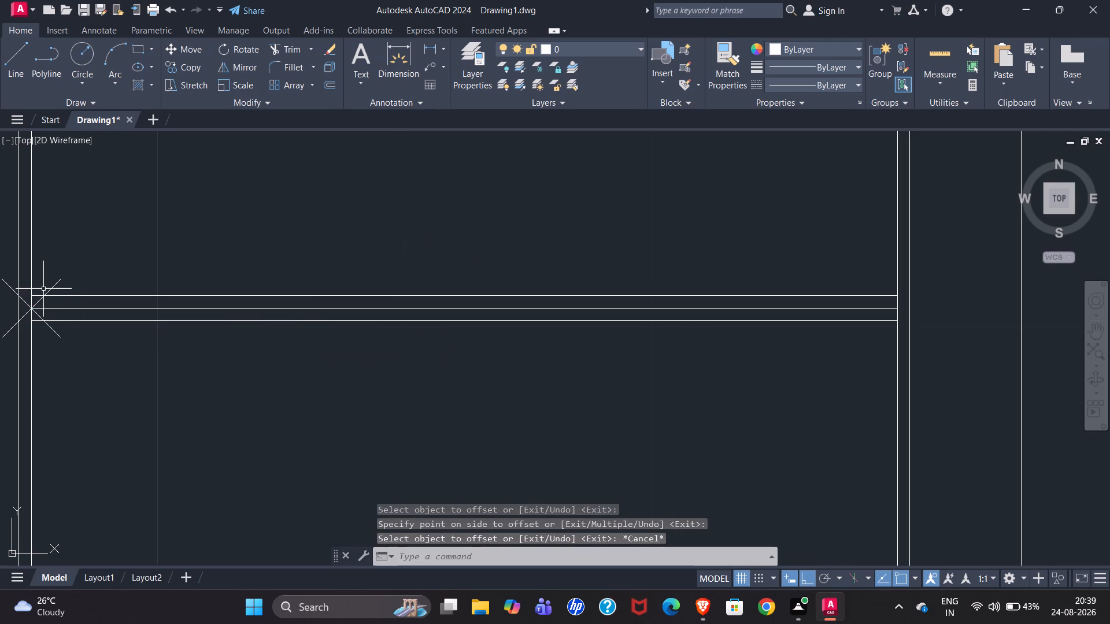
# Copy the three glazing-bar lines from the top division point to the other three division points on the window's left line.
pyautogui.moveTo(88, 274); pyautogui.dragTo(90, 364)
pyautogui.moveTo(96, 352); pyautogui.dragTo(166, 300)
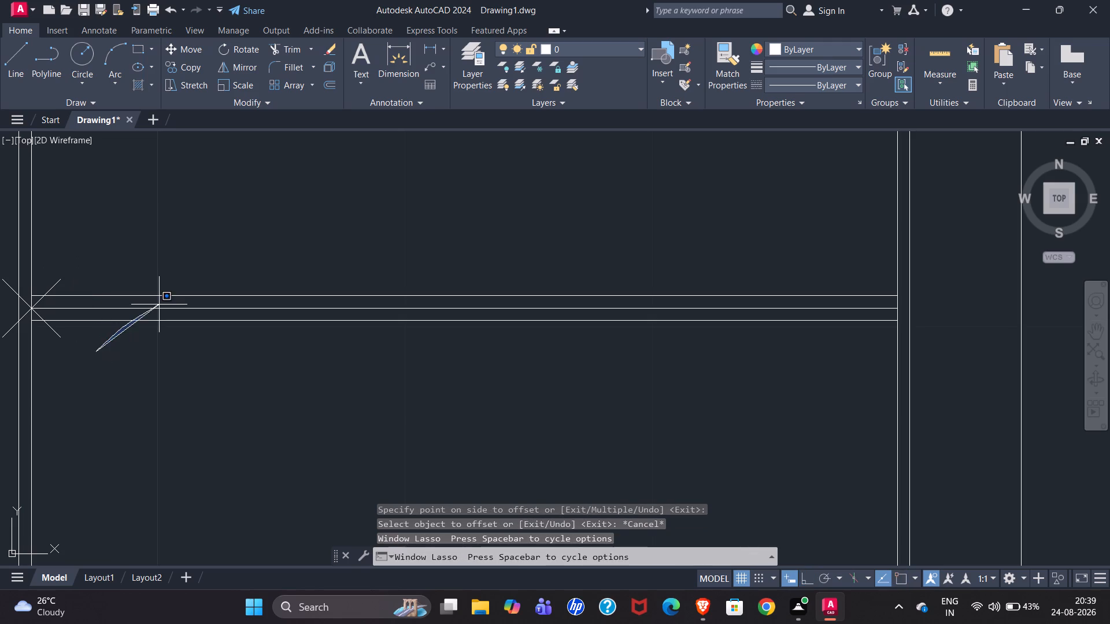
pyautogui.moveTo(166, 300); pyautogui.dragTo(199, 286)
pyautogui.click(204, 303)
pyautogui.click(208, 296)
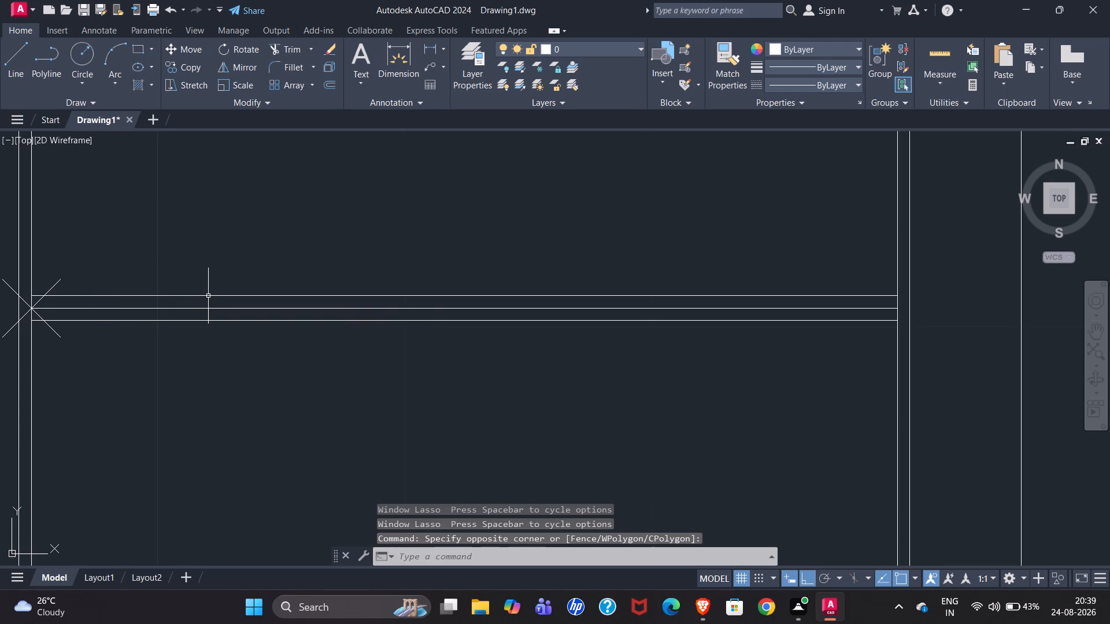
pyautogui.click(208, 296)
pyautogui.click(220, 298)
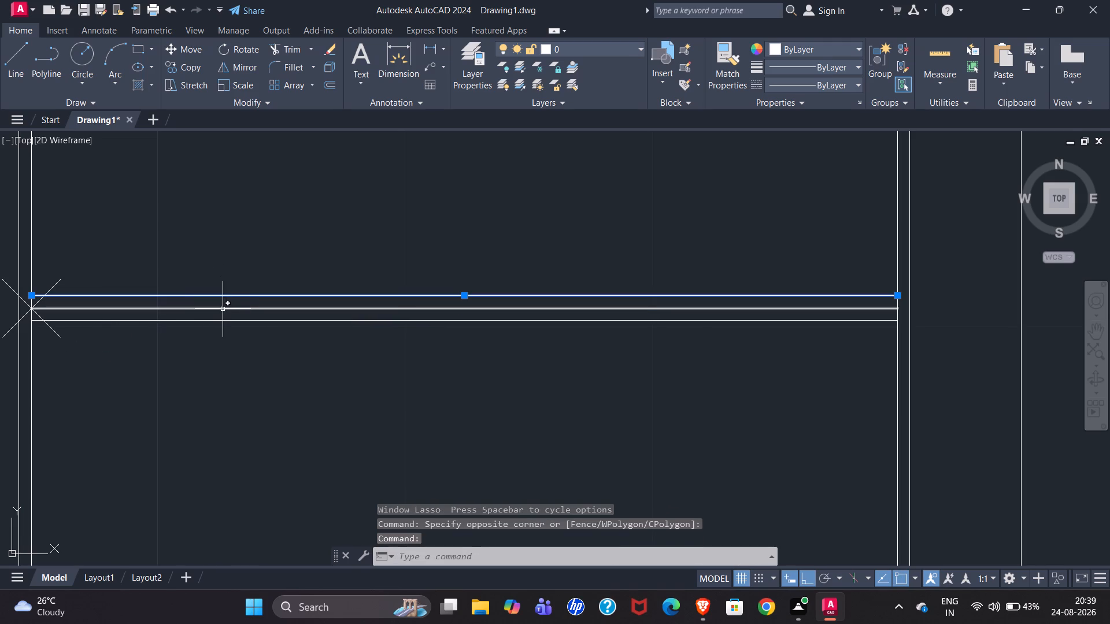
pyautogui.click(223, 309)
pyautogui.click(227, 322)
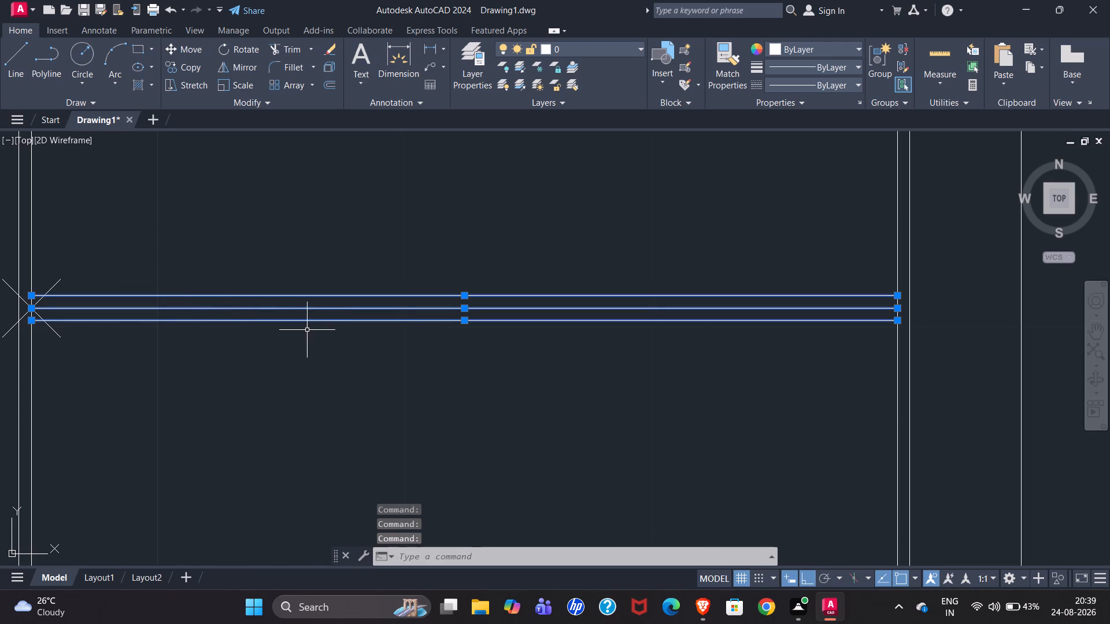
pyautogui.write('co')
pyautogui.press('Return')
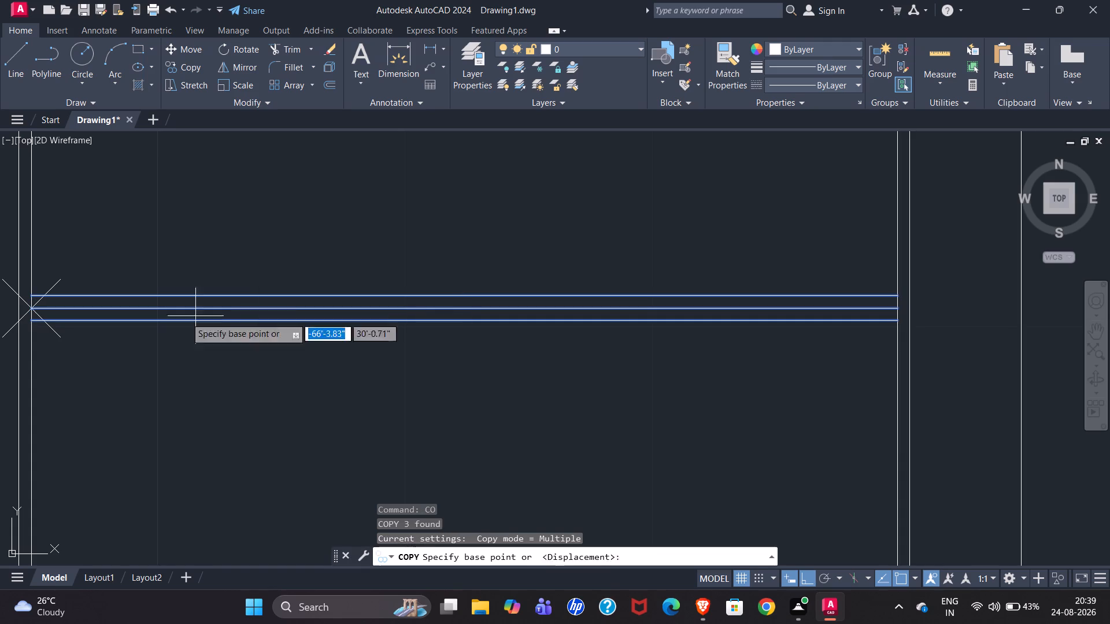
pyautogui.scroll(4, 19, 301)
pyautogui.click(102, 349)
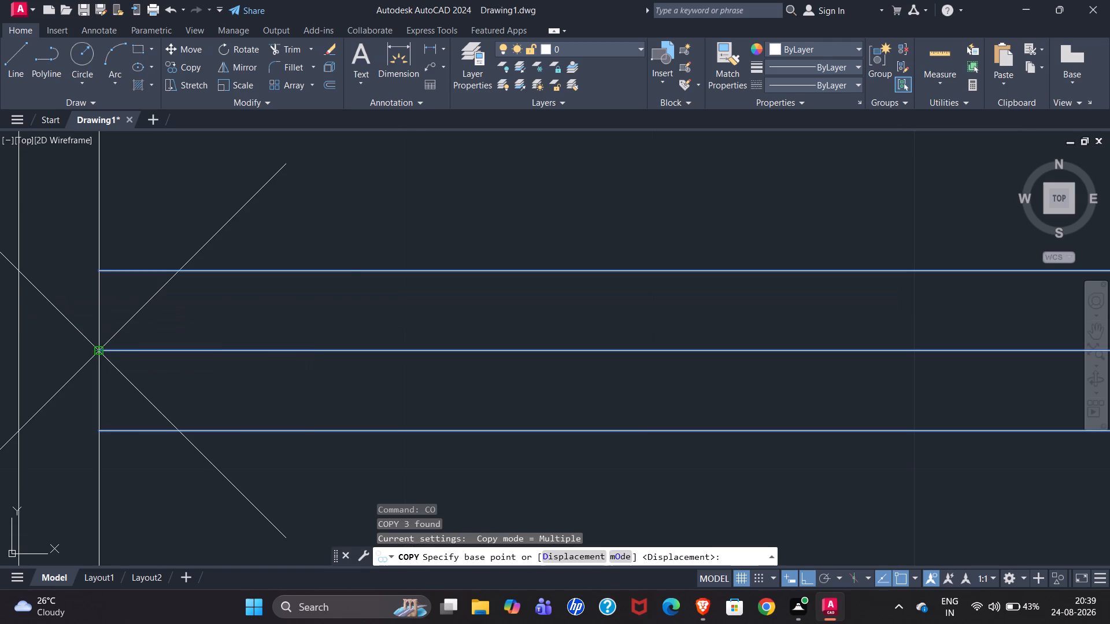
pyautogui.scroll(-7, 159, 200)
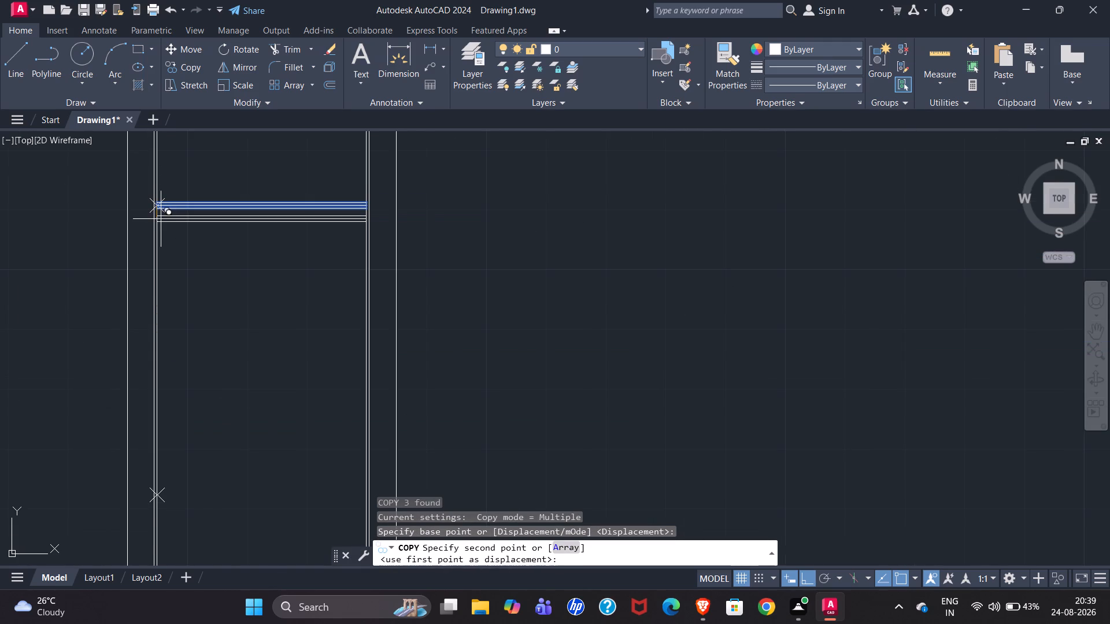
pyautogui.scroll(5, 143, 522)
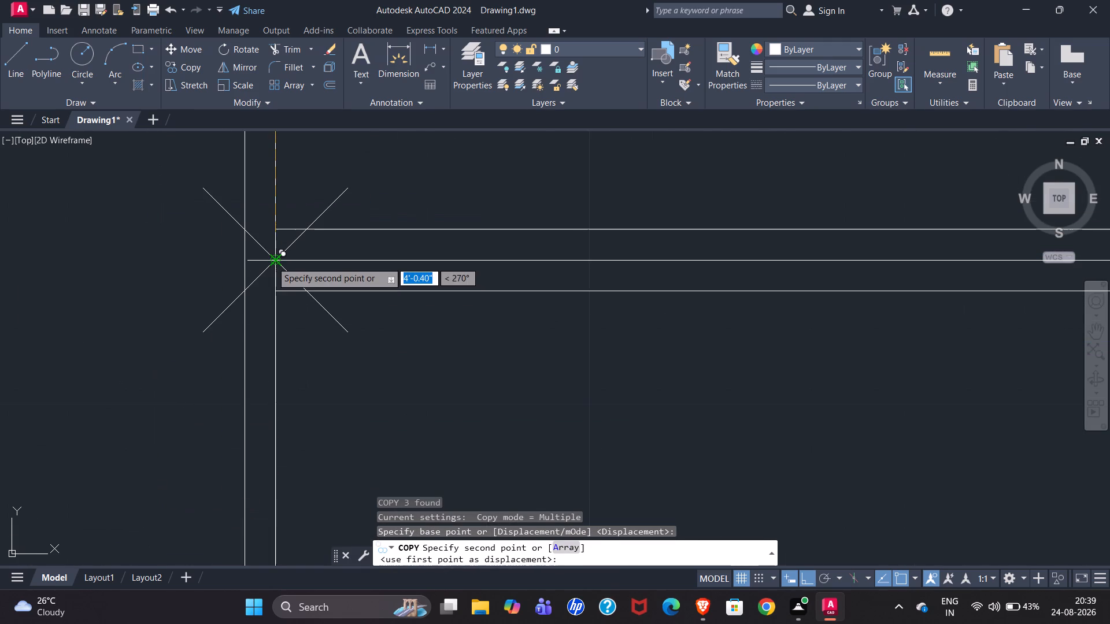
pyautogui.click(273, 262)
pyautogui.scroll(-6, 256, 158)
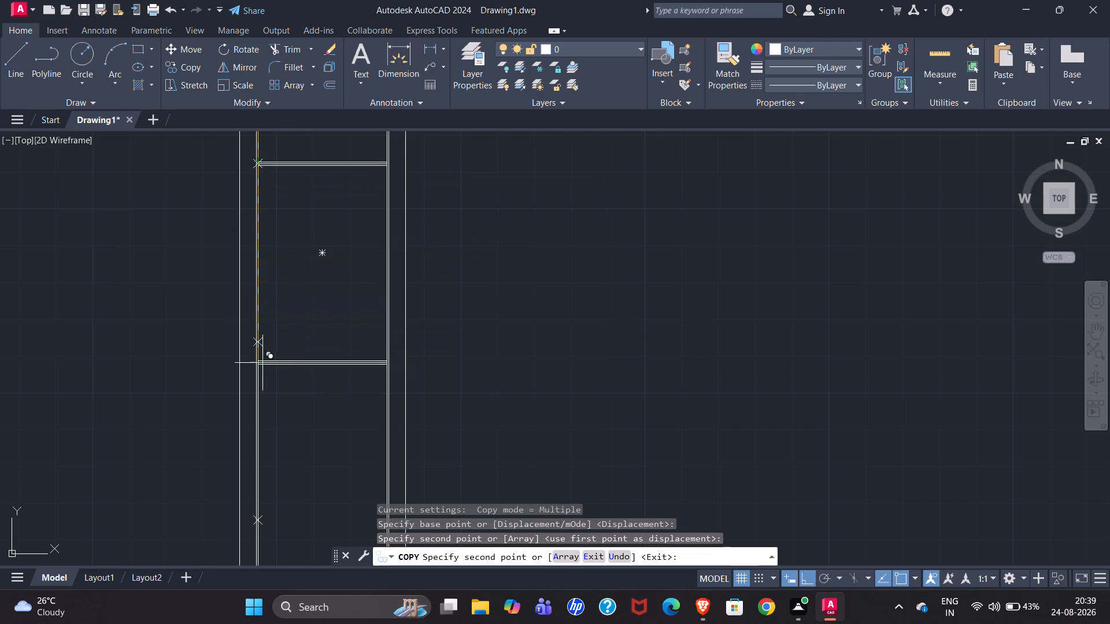
pyautogui.scroll(5, 264, 364)
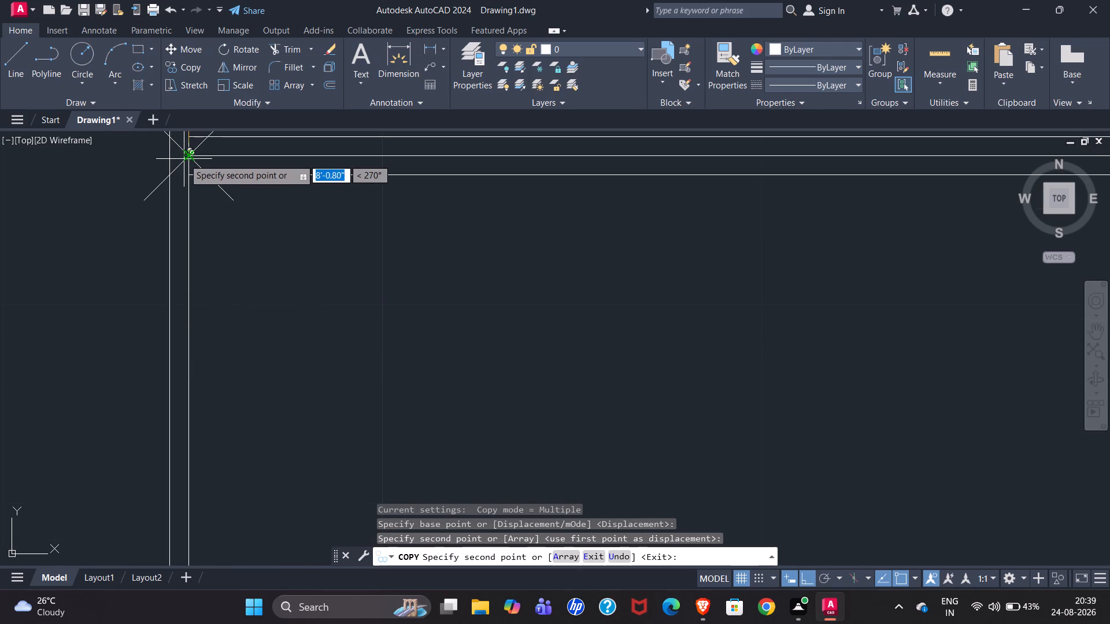
pyautogui.click(186, 157)
pyautogui.scroll(-3, 255, 323)
pyautogui.scroll(-3, 228, 263)
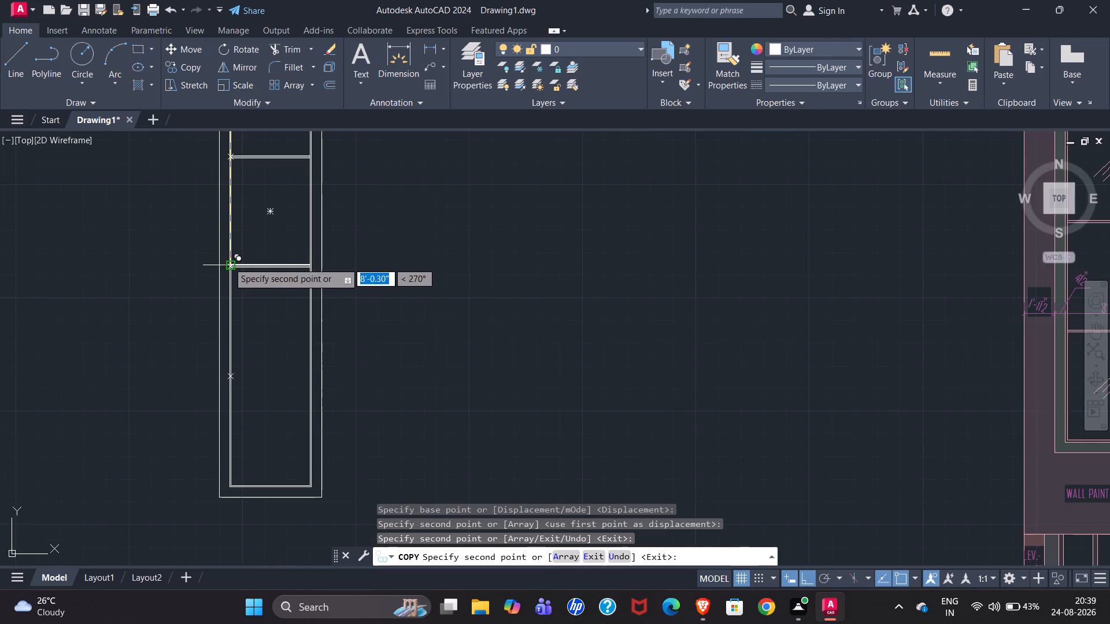
pyautogui.scroll(4, 223, 391)
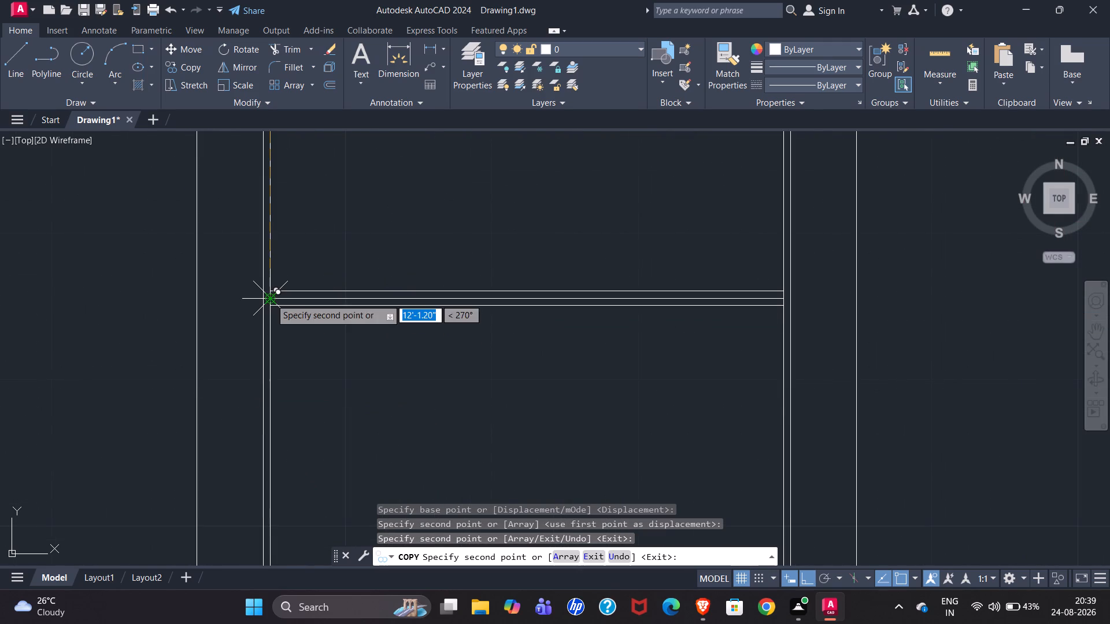
pyautogui.click(271, 299)
pyautogui.scroll(-3, 268, 202)
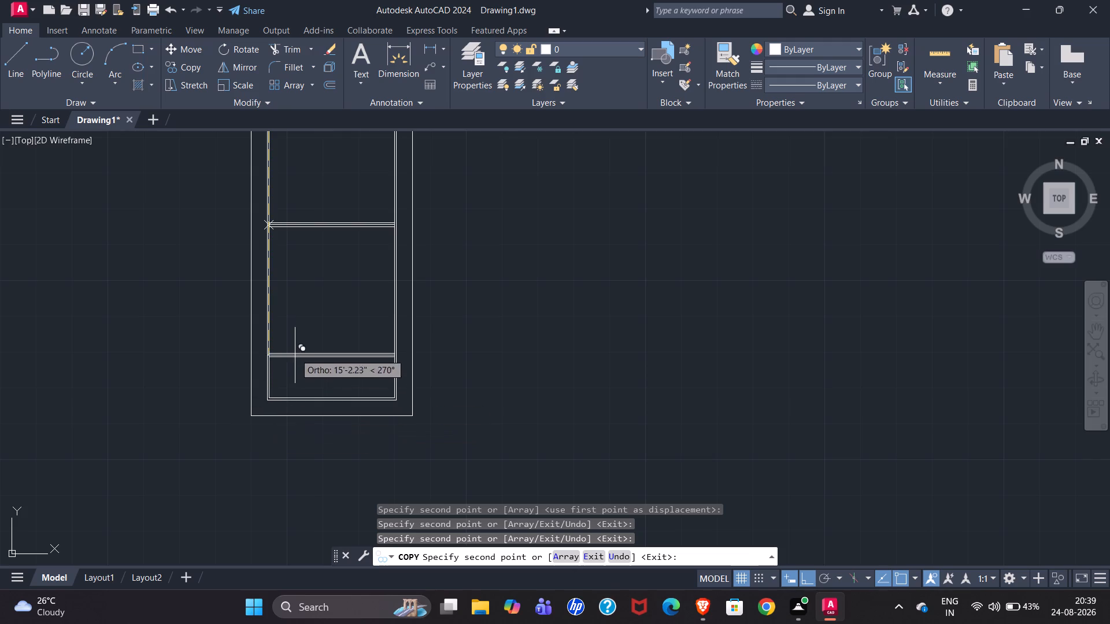
pyautogui.scroll(-3, 278, 354)
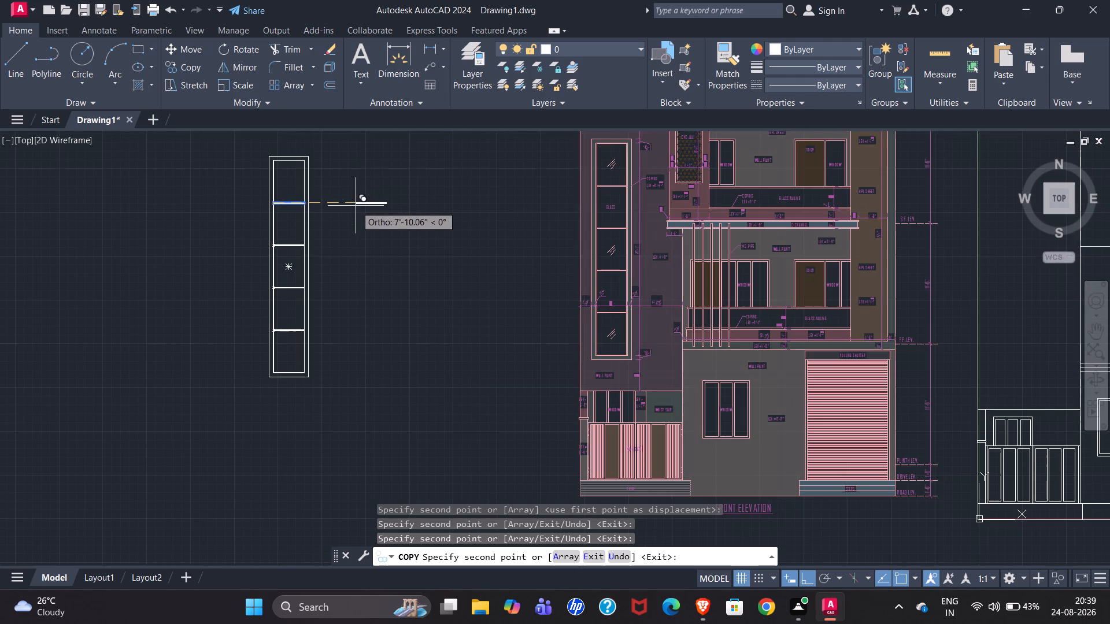
pyautogui.press('Escape')
# Delete the middle line of one of the new window's three-line glazing bars.
pyautogui.scroll(5, 262, 197)
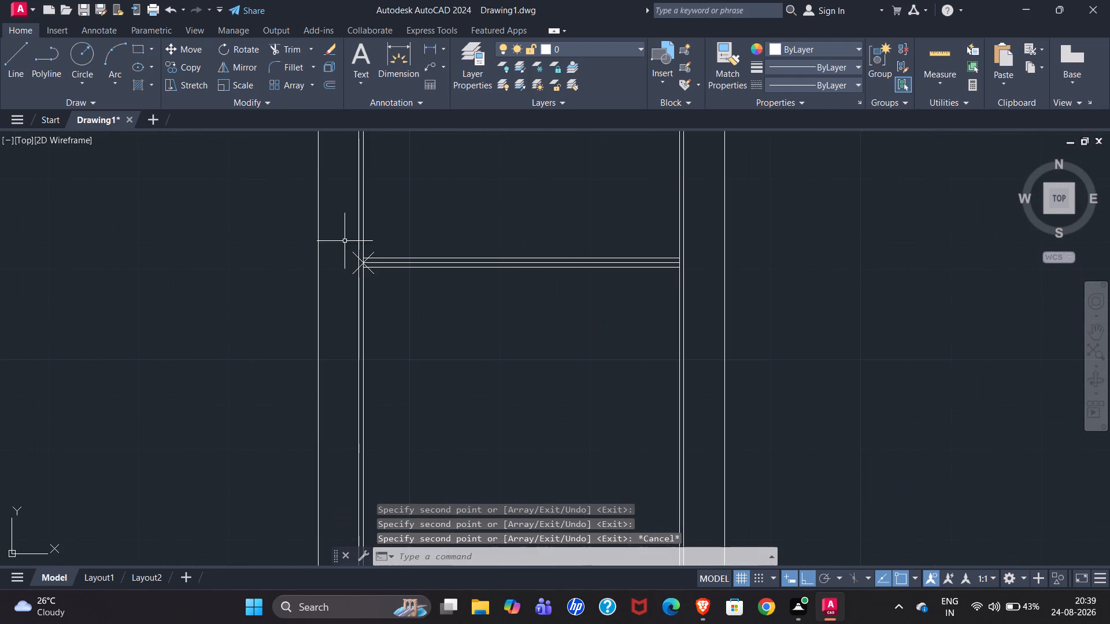
pyautogui.scroll(3, 396, 276)
pyautogui.click(368, 223)
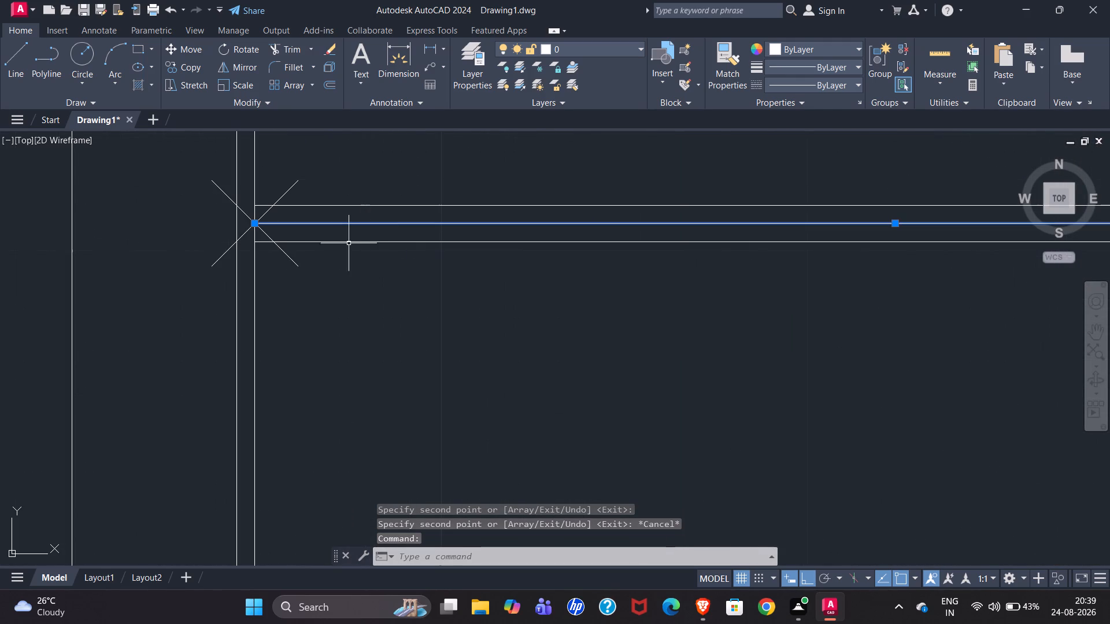
pyautogui.press('Delete')
pyautogui.scroll(-5, 295, 263)
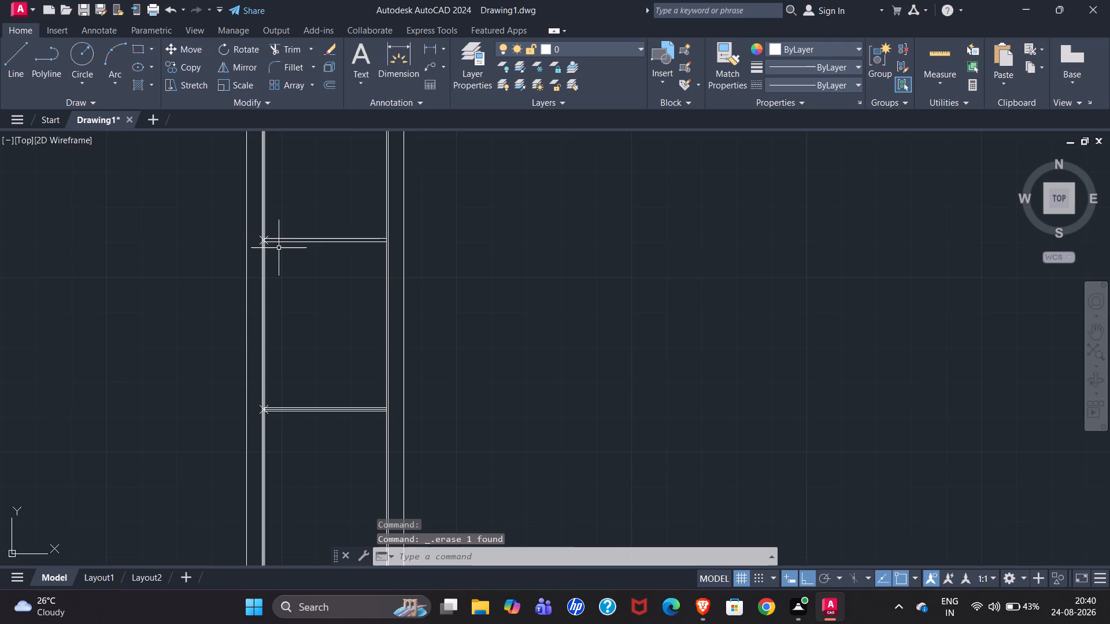
# Delete the middle line from each of the three remaining three-line glazing bars in the new window.
pyautogui.scroll(6, 293, 425)
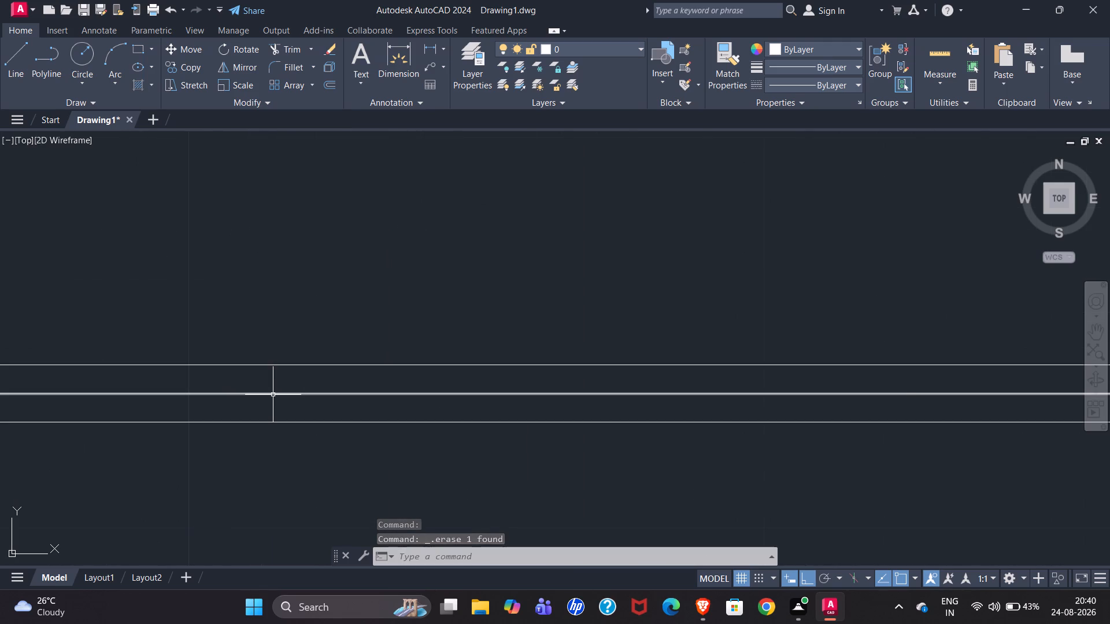
pyautogui.click(273, 395)
pyautogui.press('Delete')
pyautogui.scroll(-6, 334, 234)
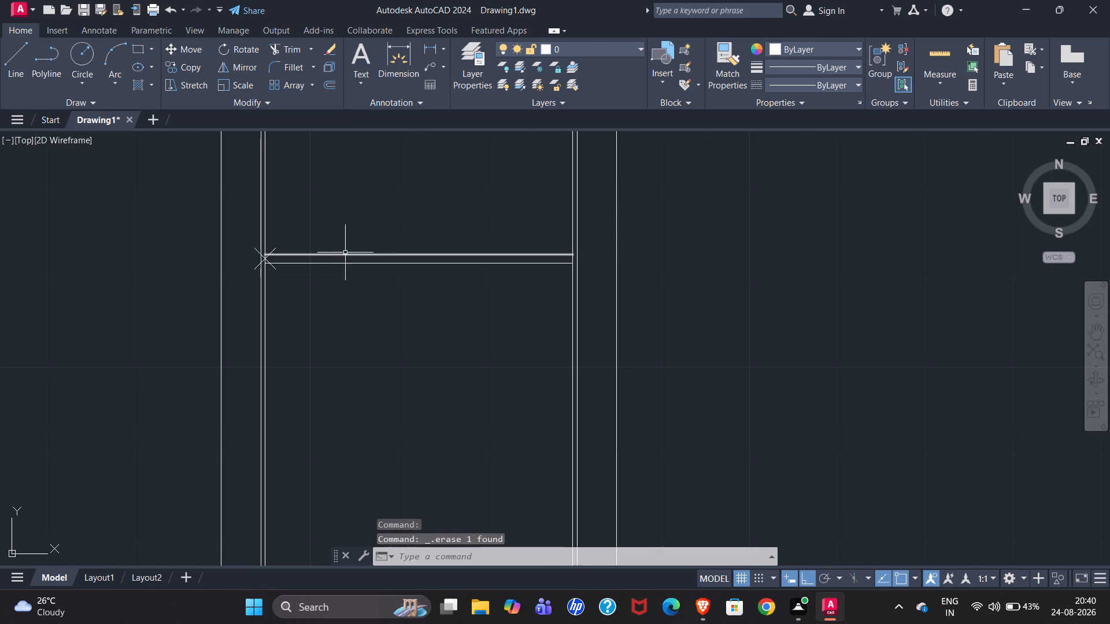
pyautogui.scroll(4, 324, 449)
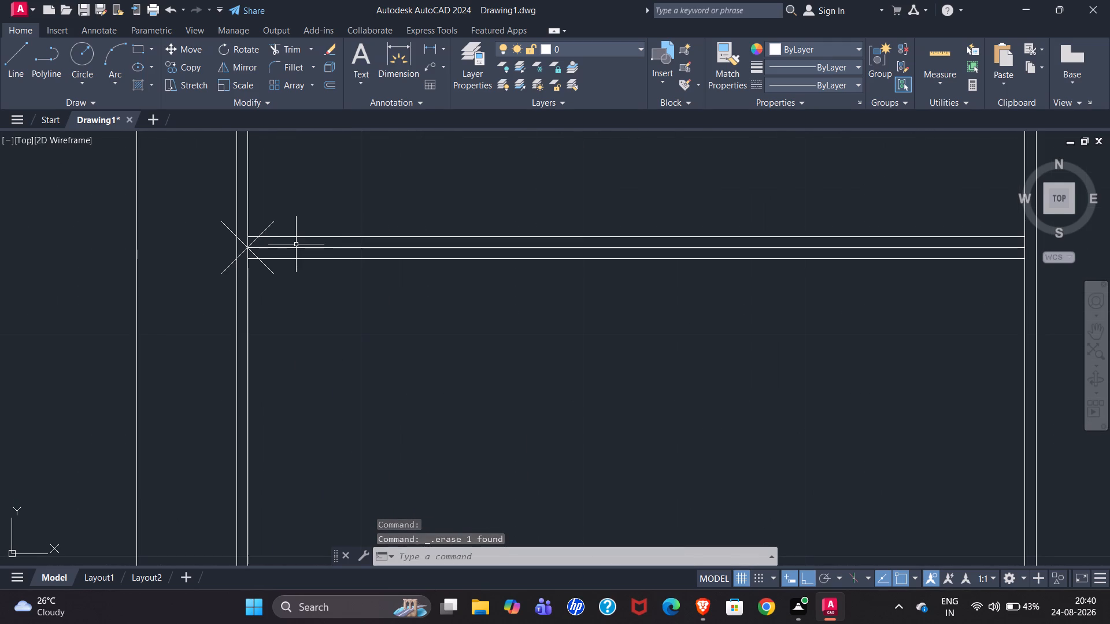
pyautogui.click(297, 247)
pyautogui.press('Delete')
pyautogui.scroll(-2, 296, 242)
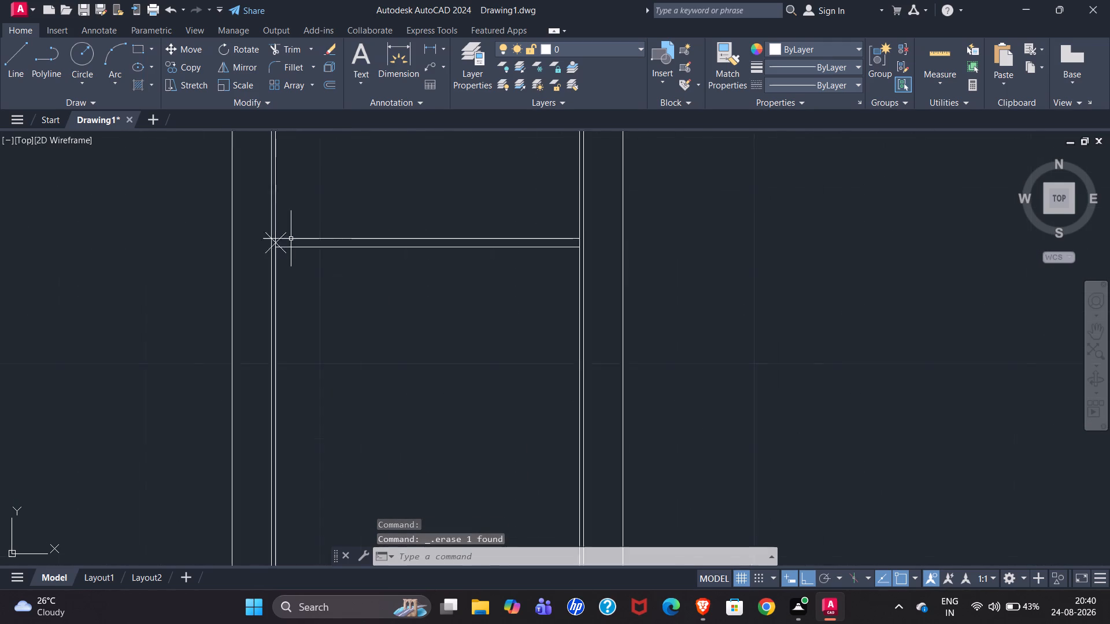
pyautogui.scroll(-2, 291, 239)
pyautogui.scroll(5, 297, 411)
pyautogui.click(271, 350)
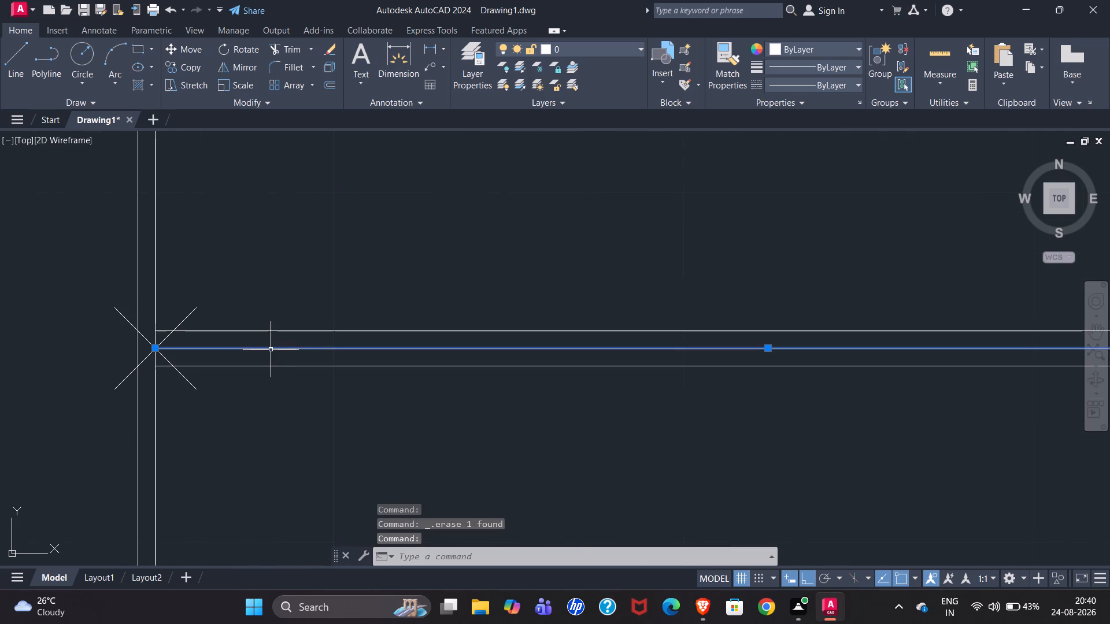
pyautogui.press('Delete')
# Select all the similar division-point markers on the new window's left line and delete them.
pyautogui.scroll(-9, 268, 318)
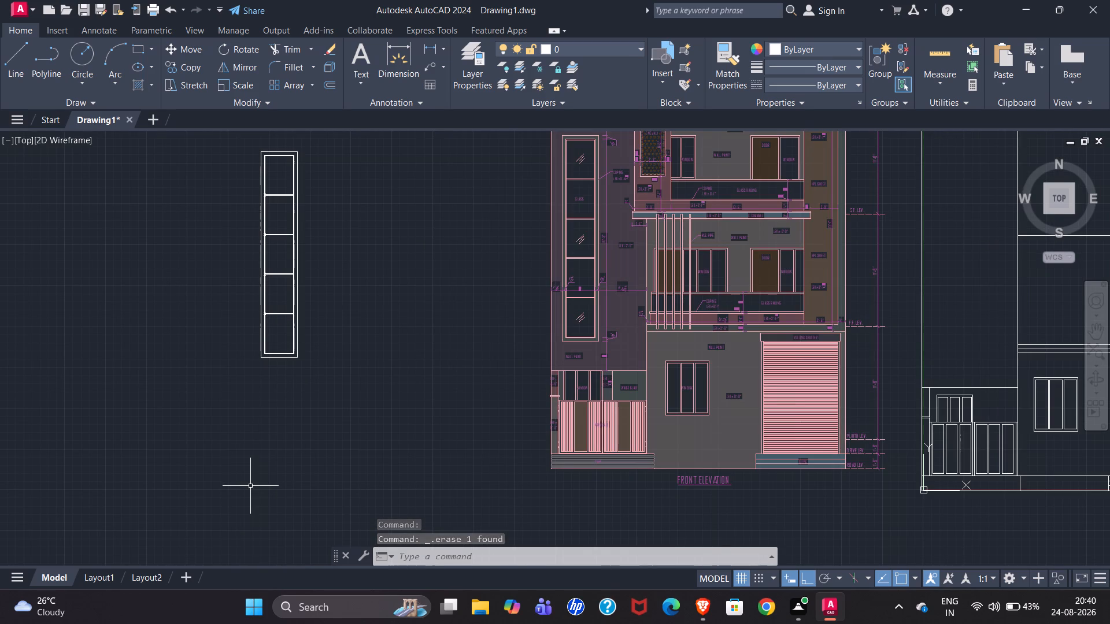
pyautogui.scroll(3, 248, 162)
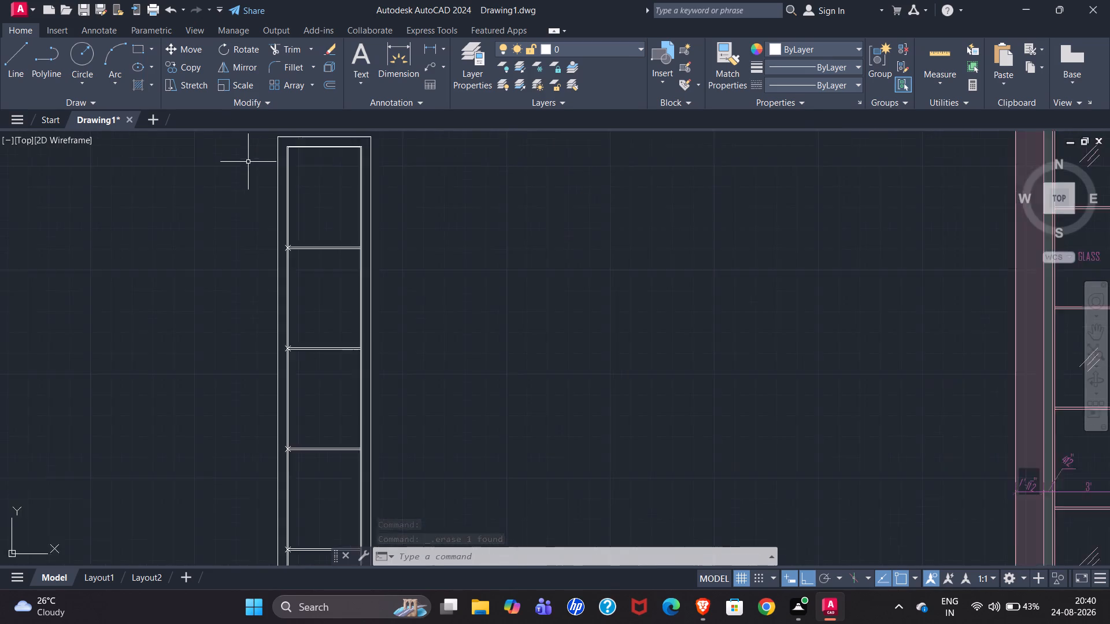
pyautogui.scroll(2, 248, 162)
pyautogui.scroll(-2, 335, 203)
pyautogui.scroll(5, 361, 321)
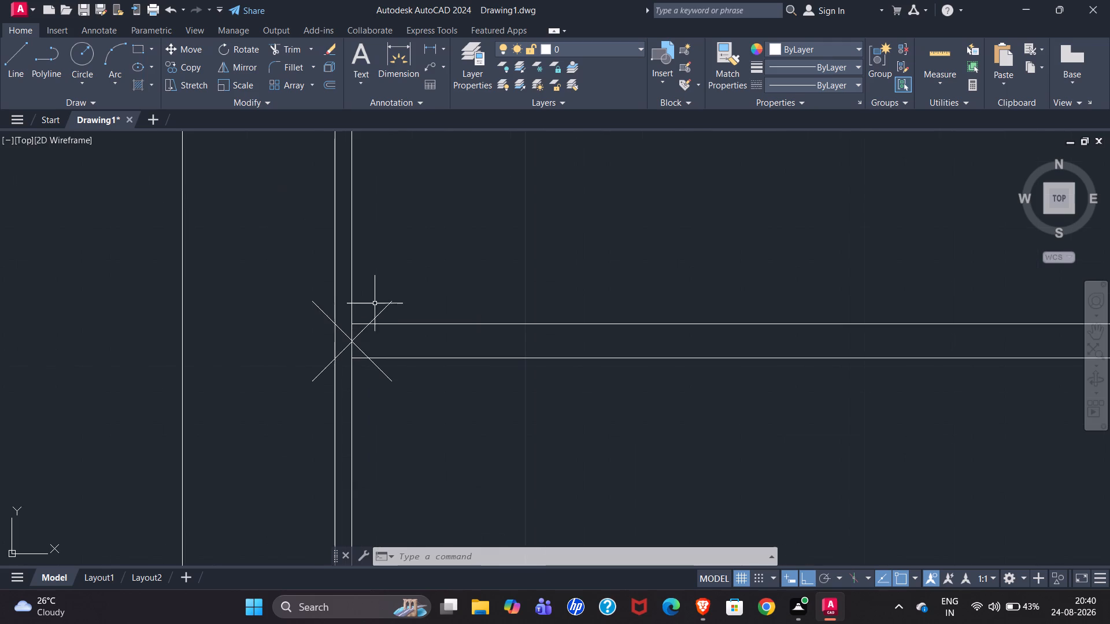
pyautogui.click(388, 304)
pyautogui.rightClick(371, 265)
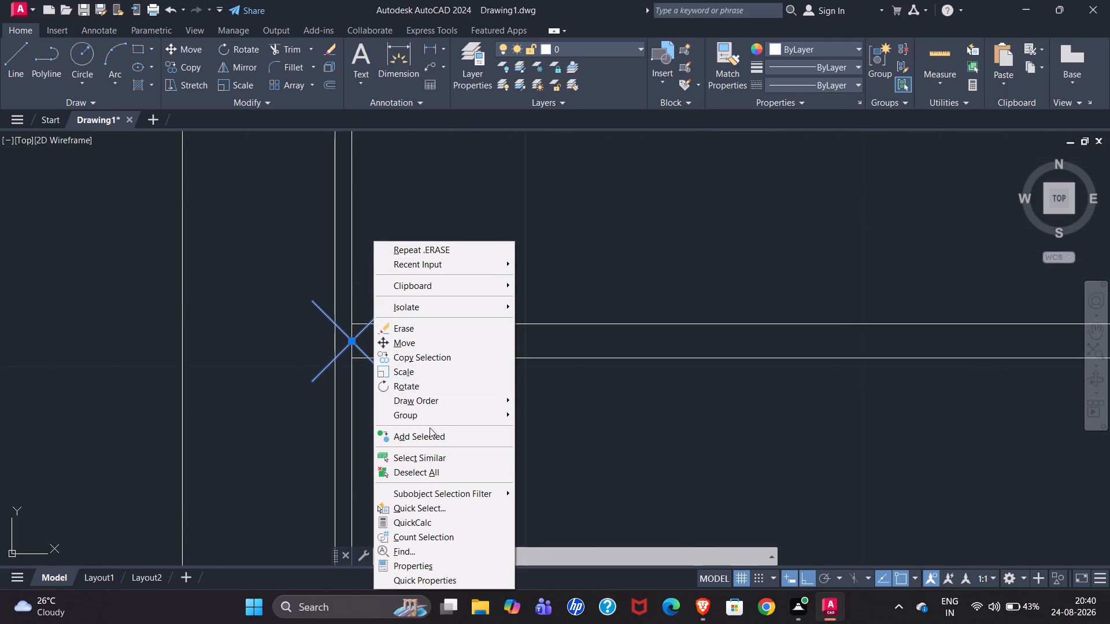
pyautogui.click(431, 455)
pyautogui.scroll(-4, 385, 337)
pyautogui.scroll(-2, 361, 269)
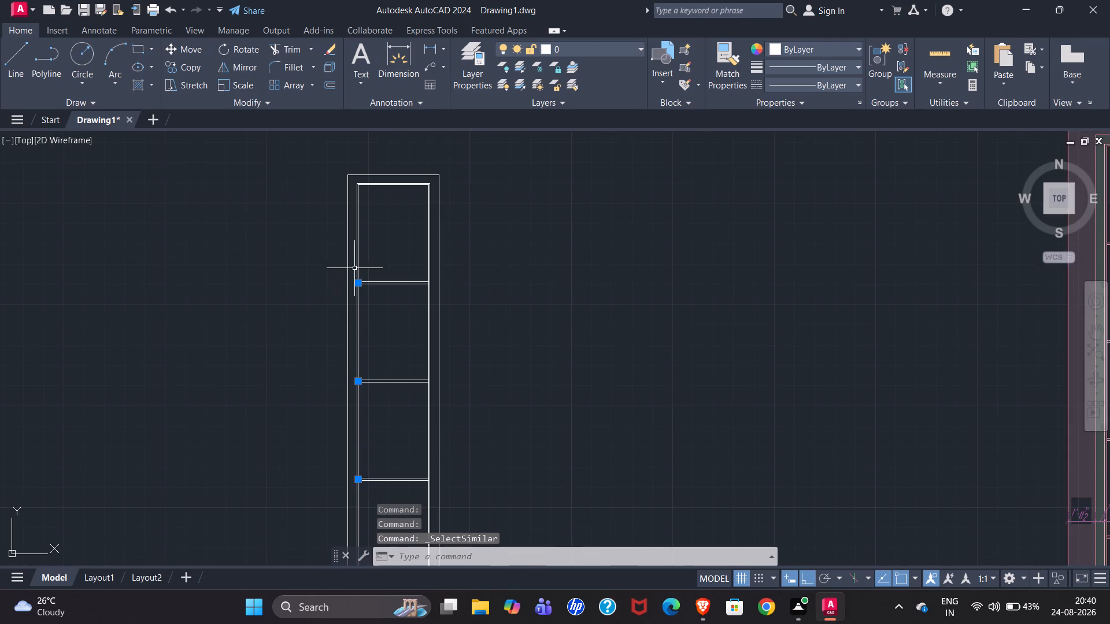
pyautogui.scroll(-1, 388, 299)
pyautogui.press('Delete')
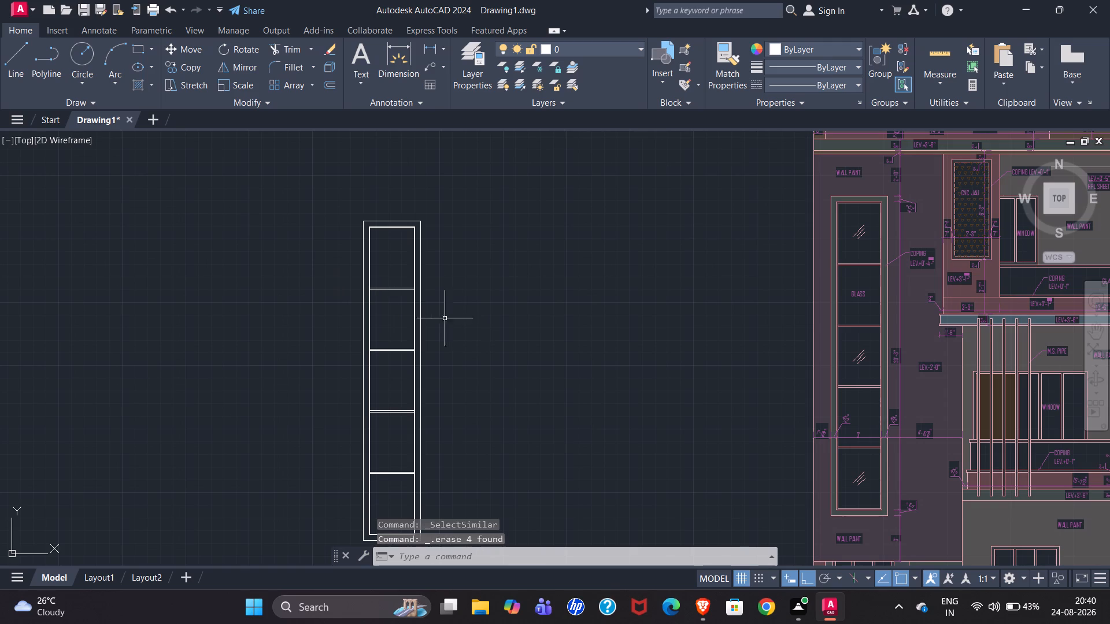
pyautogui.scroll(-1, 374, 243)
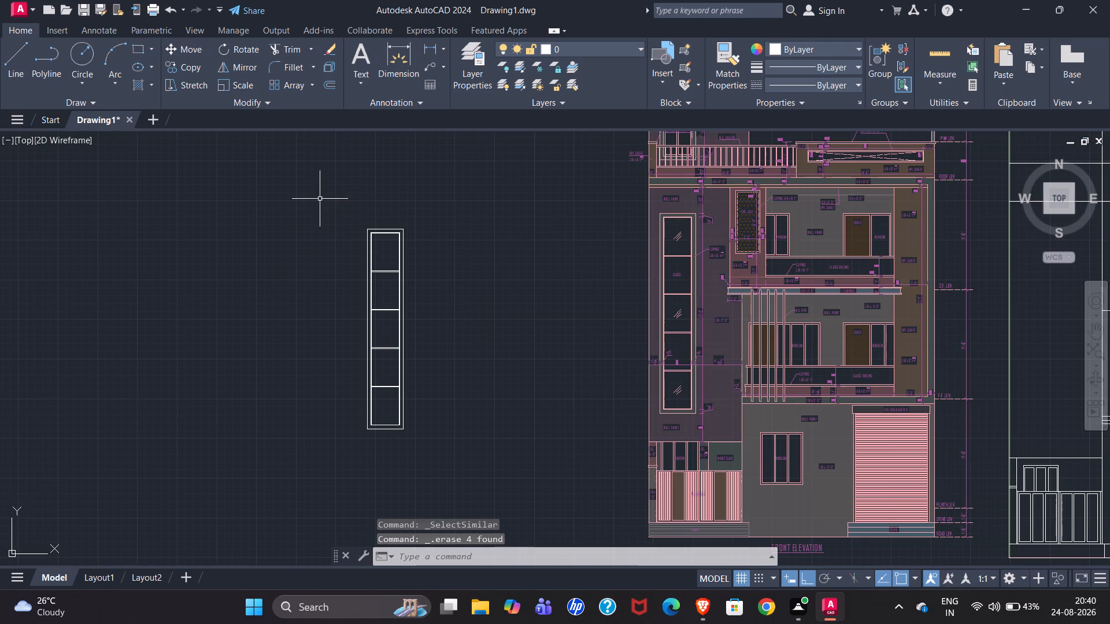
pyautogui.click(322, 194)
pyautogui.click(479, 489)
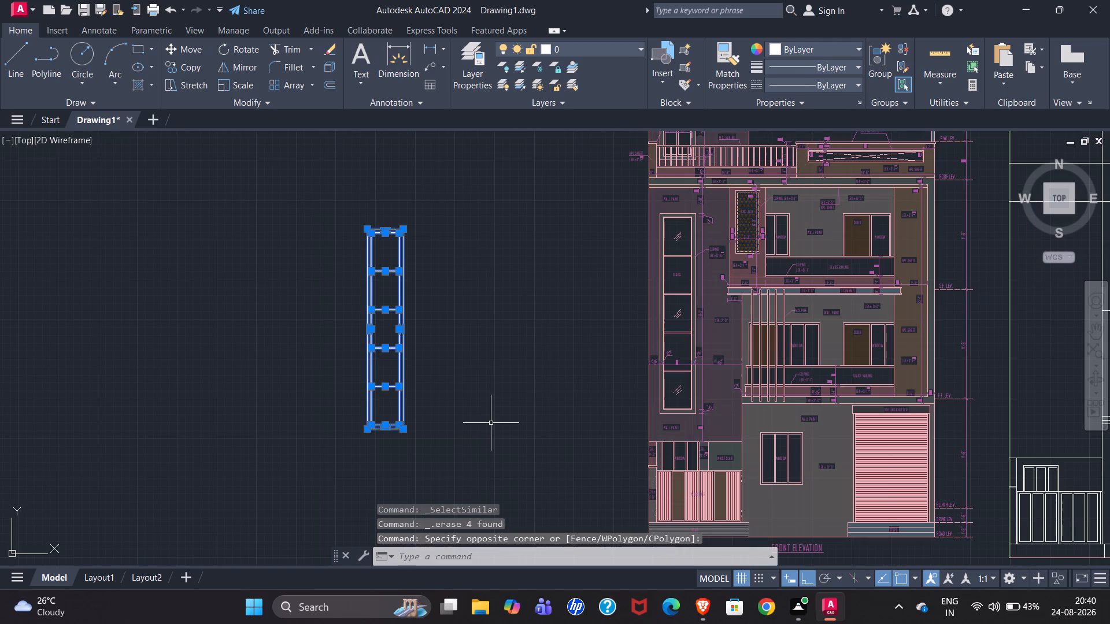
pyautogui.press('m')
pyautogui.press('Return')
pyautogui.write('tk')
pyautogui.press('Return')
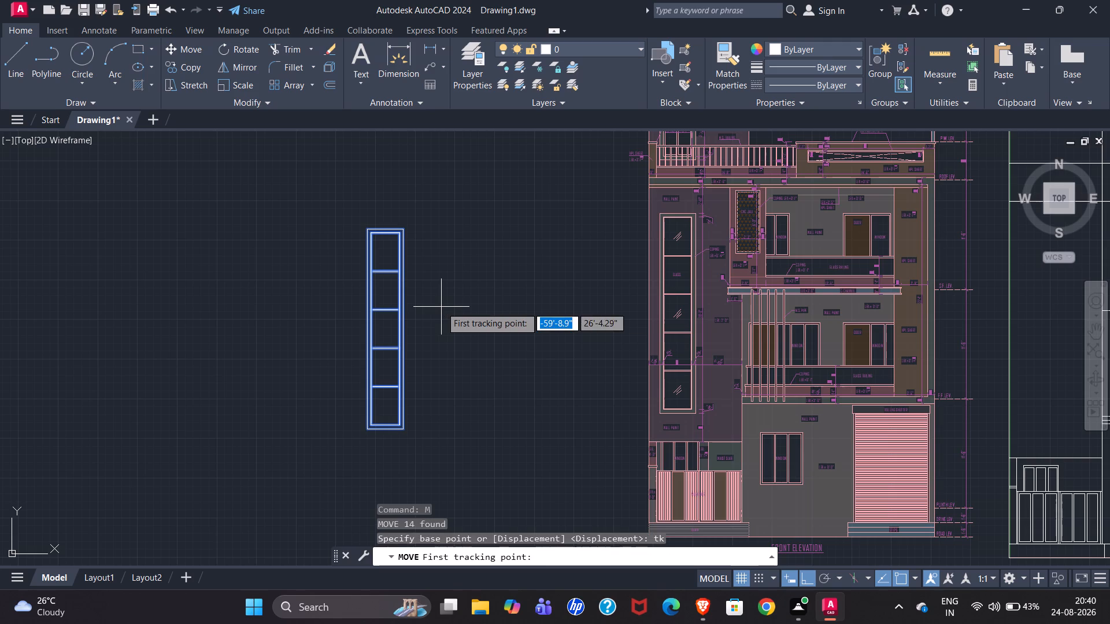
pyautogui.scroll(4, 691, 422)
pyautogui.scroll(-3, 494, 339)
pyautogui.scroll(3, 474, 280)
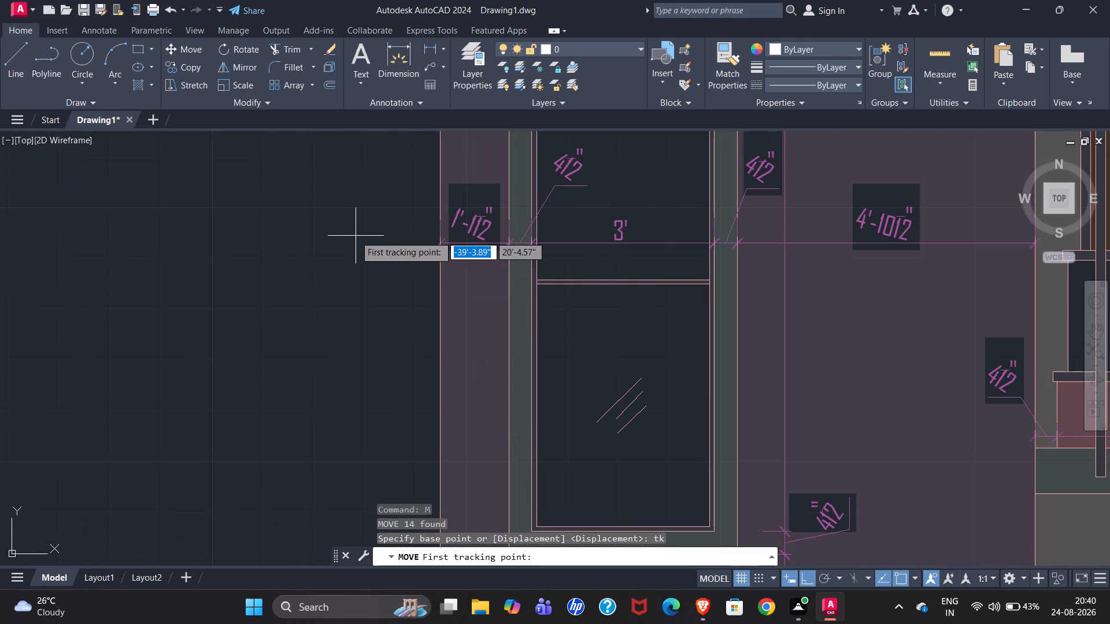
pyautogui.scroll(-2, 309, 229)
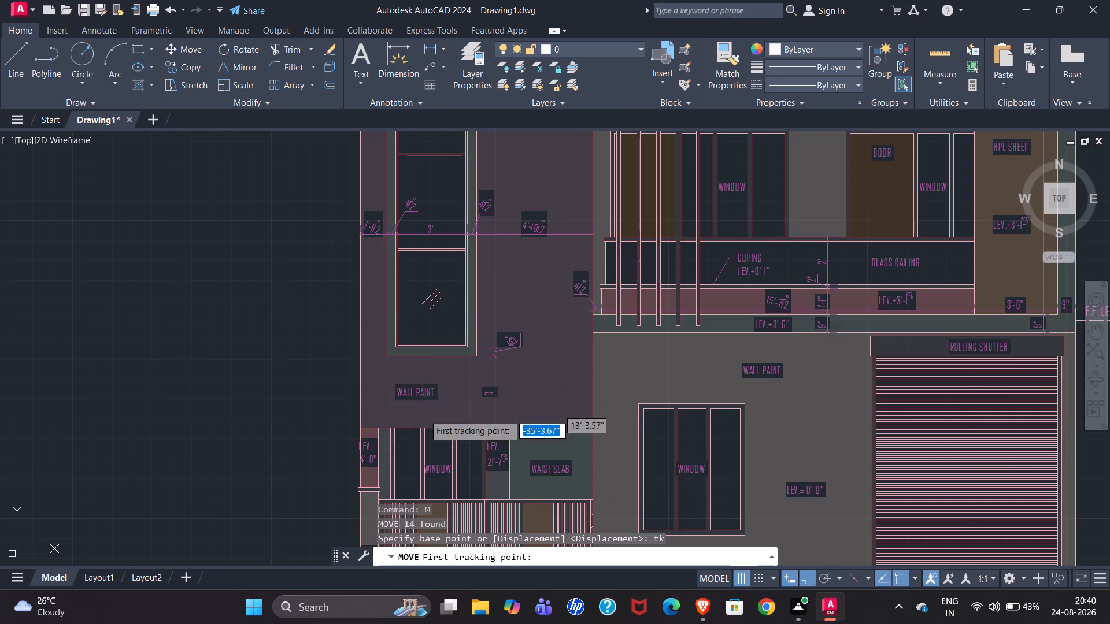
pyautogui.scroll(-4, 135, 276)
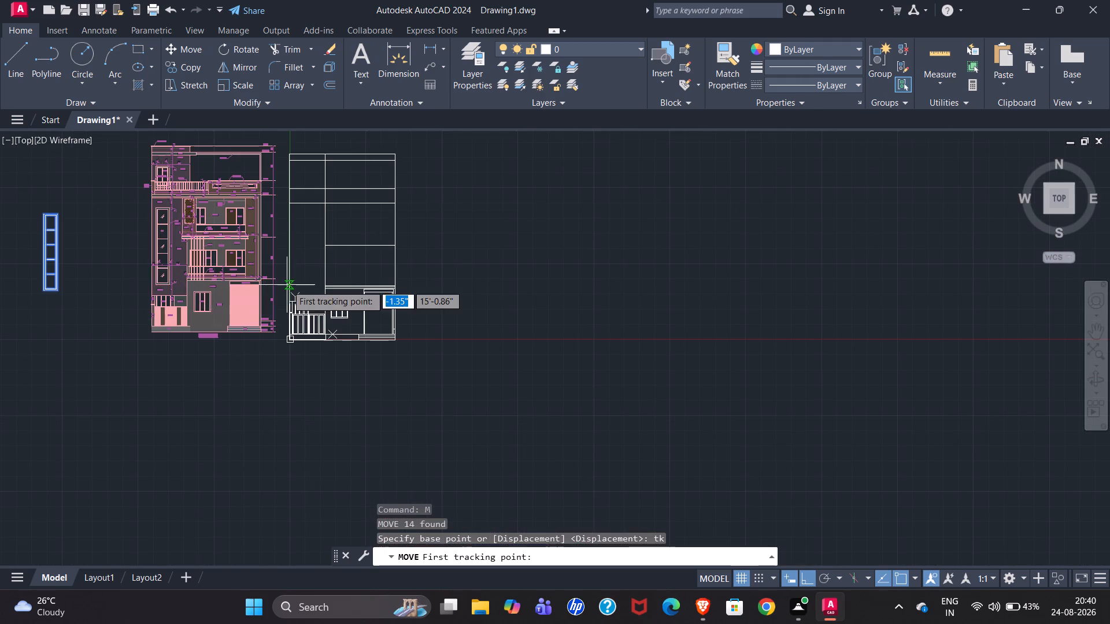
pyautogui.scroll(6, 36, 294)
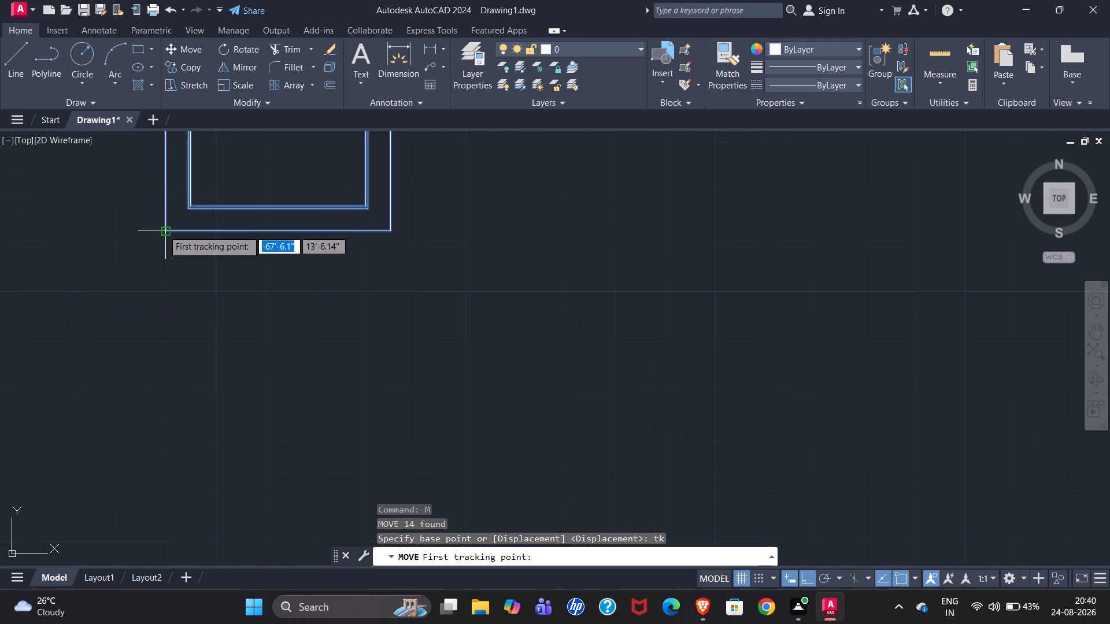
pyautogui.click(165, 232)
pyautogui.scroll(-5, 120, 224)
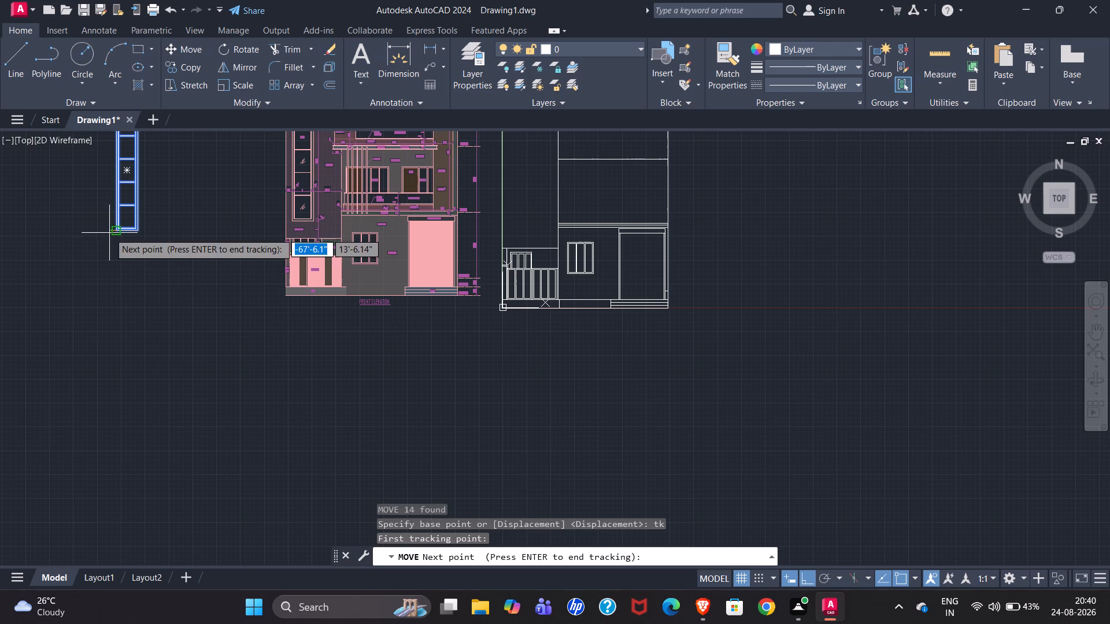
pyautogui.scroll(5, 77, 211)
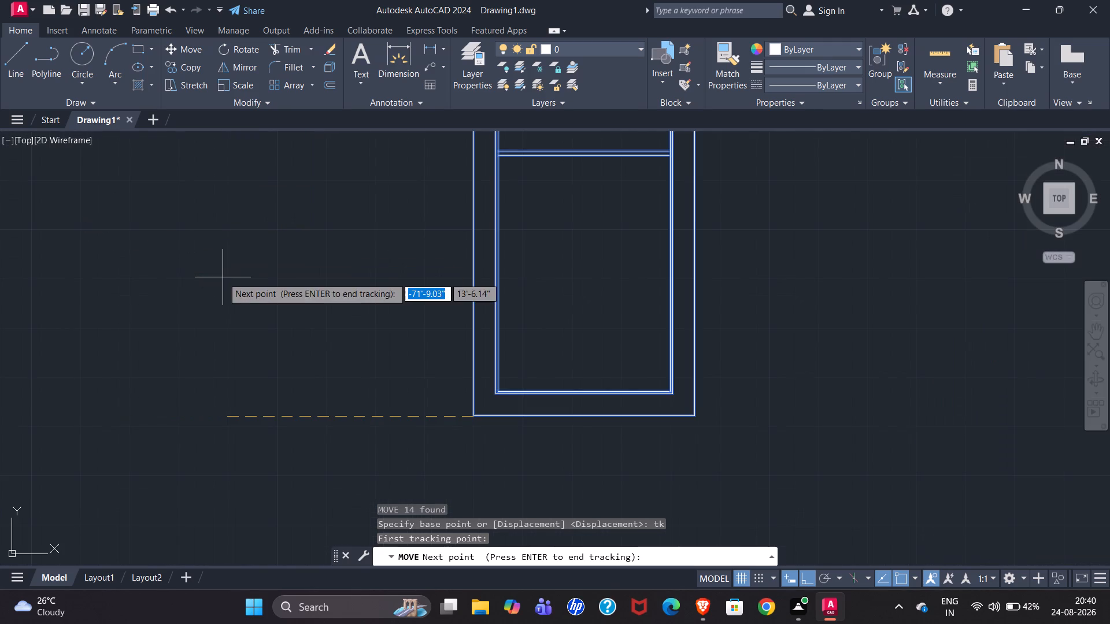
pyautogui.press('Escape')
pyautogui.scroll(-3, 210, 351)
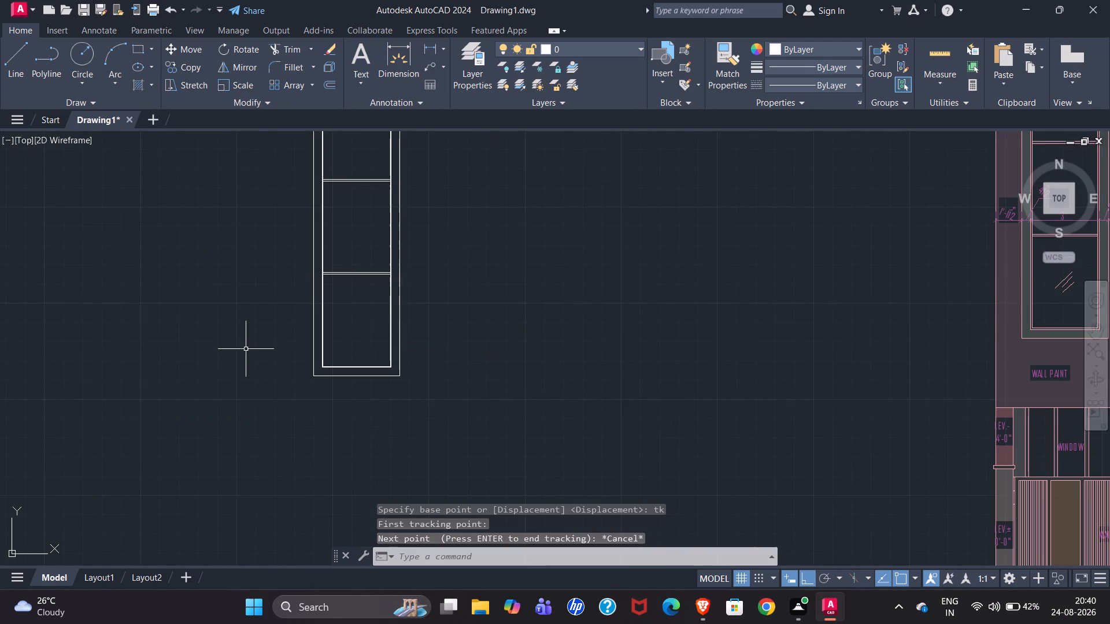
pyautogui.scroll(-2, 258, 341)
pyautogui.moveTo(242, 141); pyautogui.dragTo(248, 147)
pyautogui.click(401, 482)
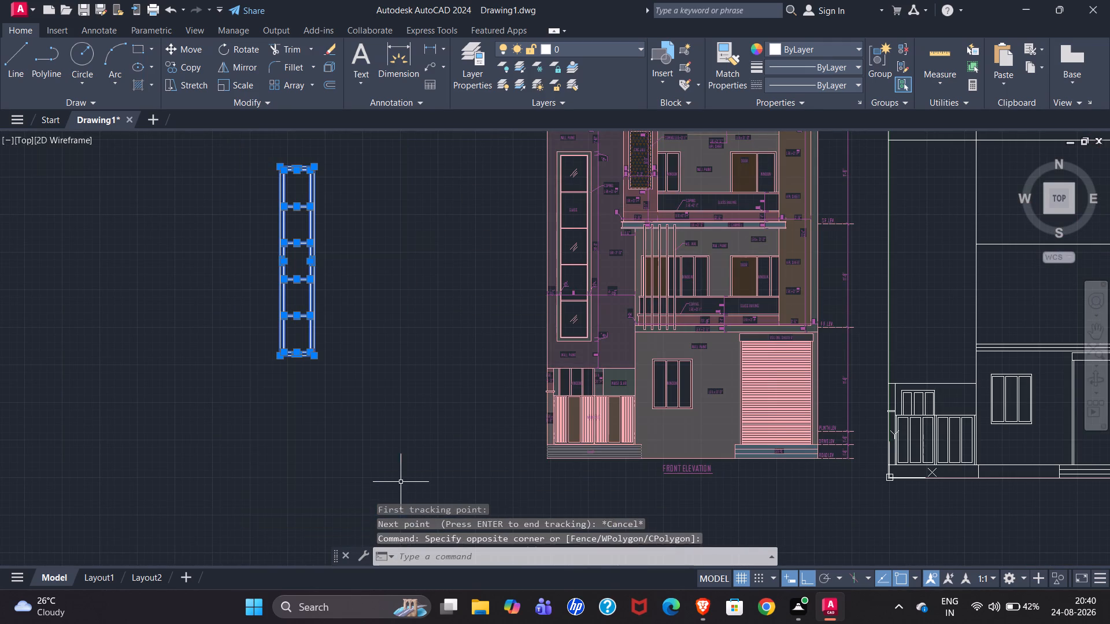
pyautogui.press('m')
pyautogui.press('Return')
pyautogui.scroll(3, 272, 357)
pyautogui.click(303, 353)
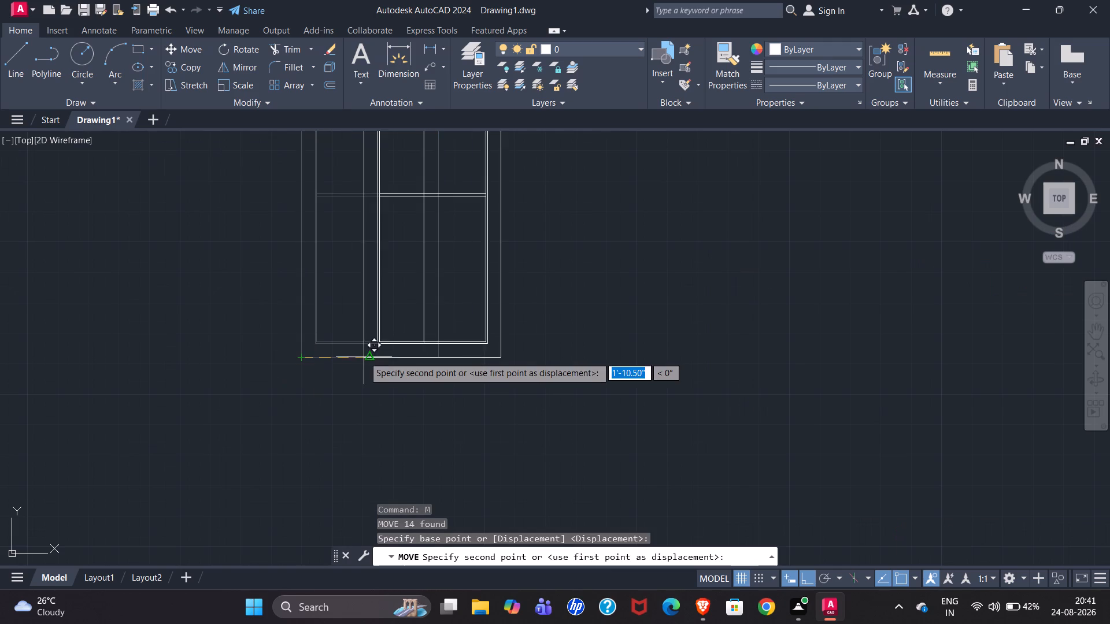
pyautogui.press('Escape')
# Move the whole tall window by its lower-left corner to 1'1.5" right of and 3' above the left end of the line above the gate.
pyautogui.scroll(-3, 301, 405)
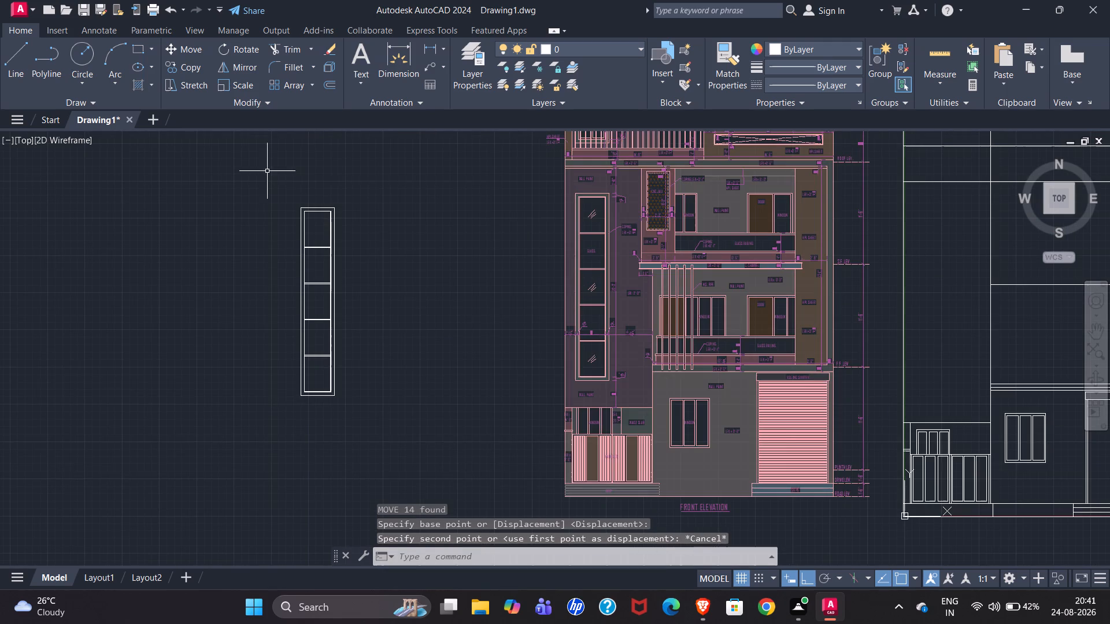
pyautogui.click(267, 169)
pyautogui.click(428, 530)
pyautogui.press('m')
pyautogui.press('Return')
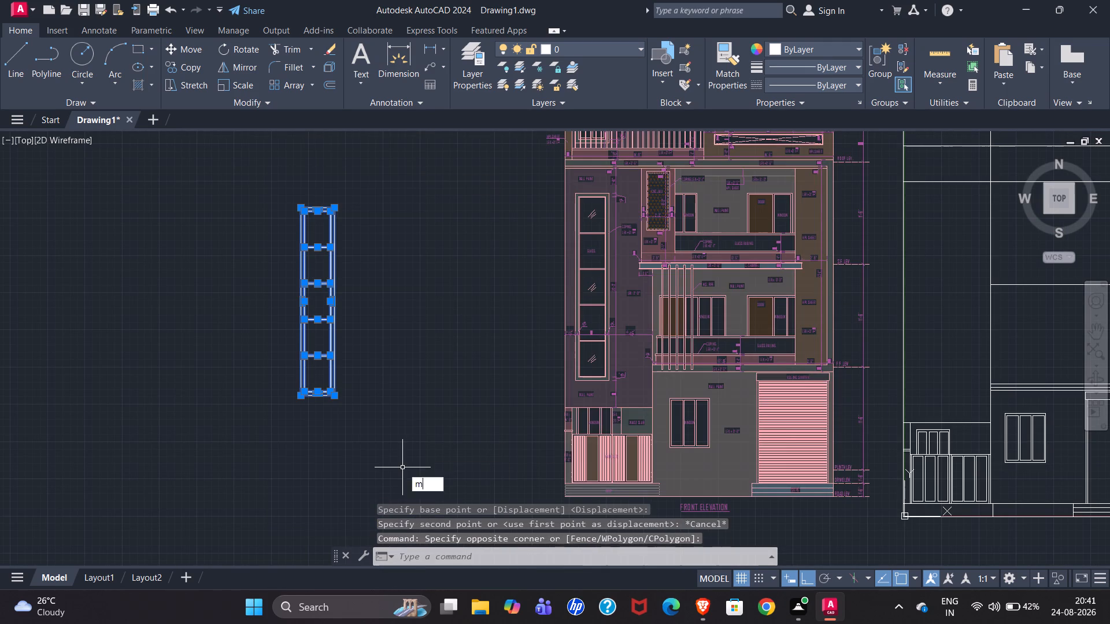
pyautogui.scroll(6, 298, 408)
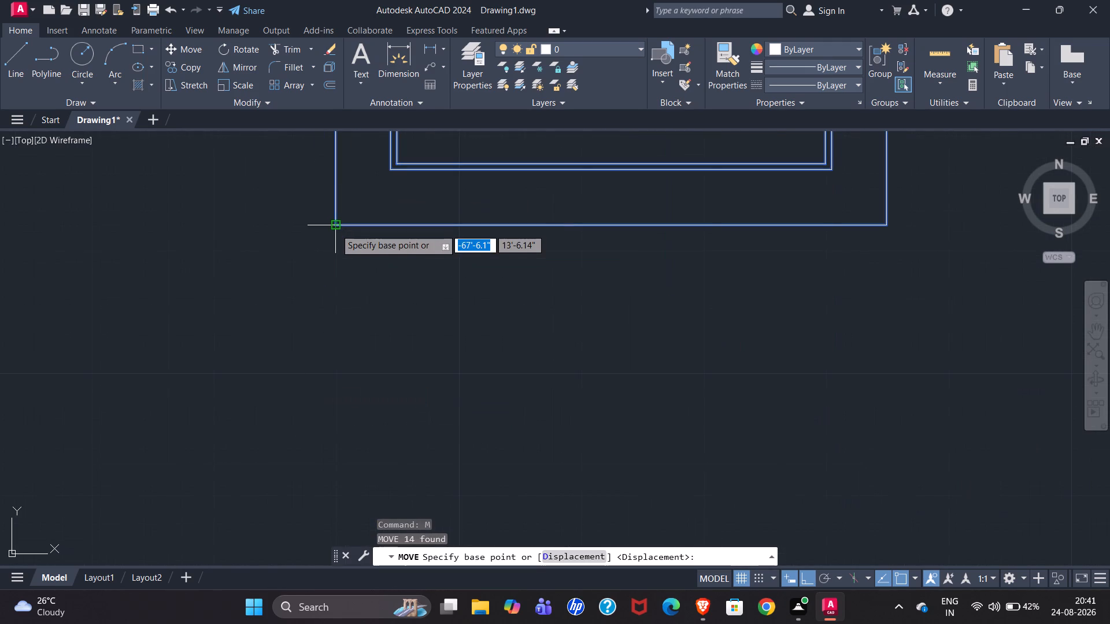
pyautogui.click(335, 226)
pyautogui.scroll(-2, 118, 342)
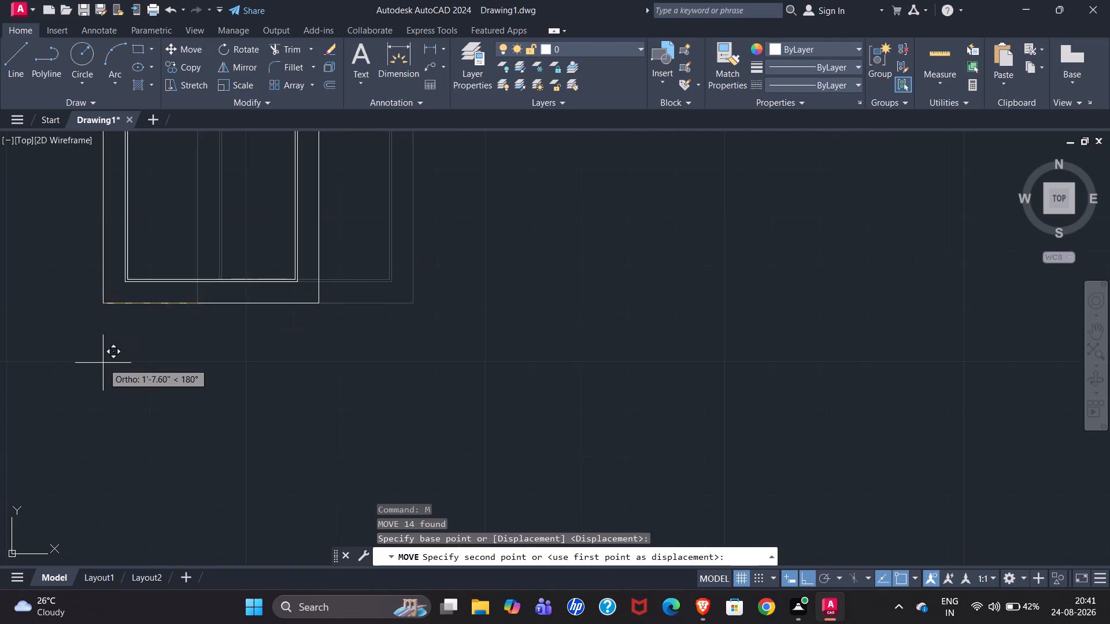
pyautogui.scroll(-2, 103, 363)
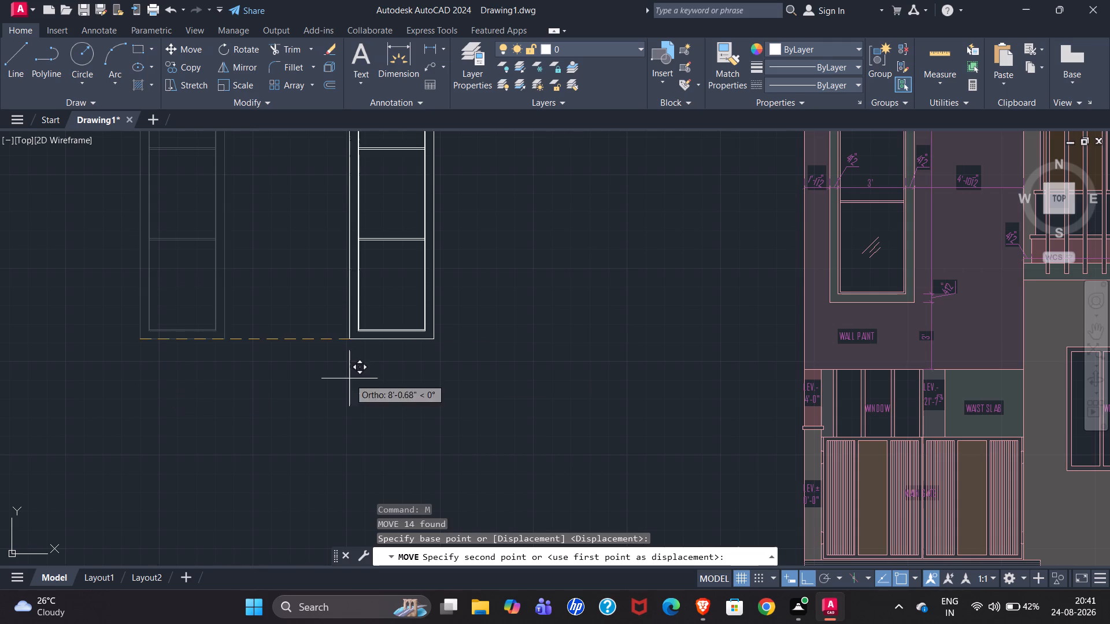
pyautogui.scroll(-3, 0, 416)
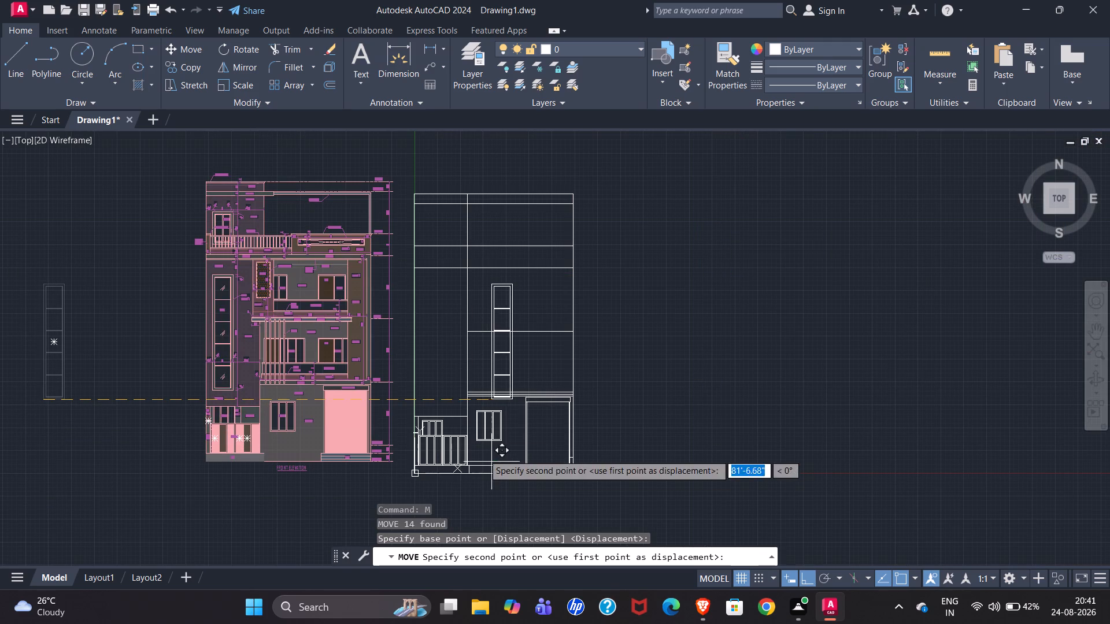
pyautogui.scroll(3, 427, 400)
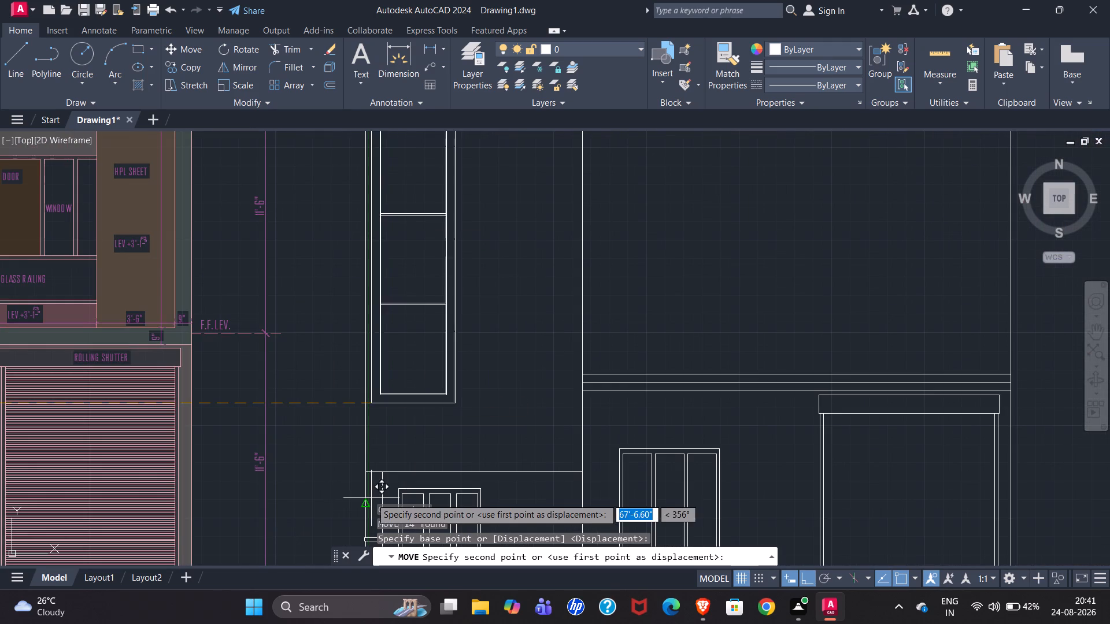
pyautogui.click(813, 580)
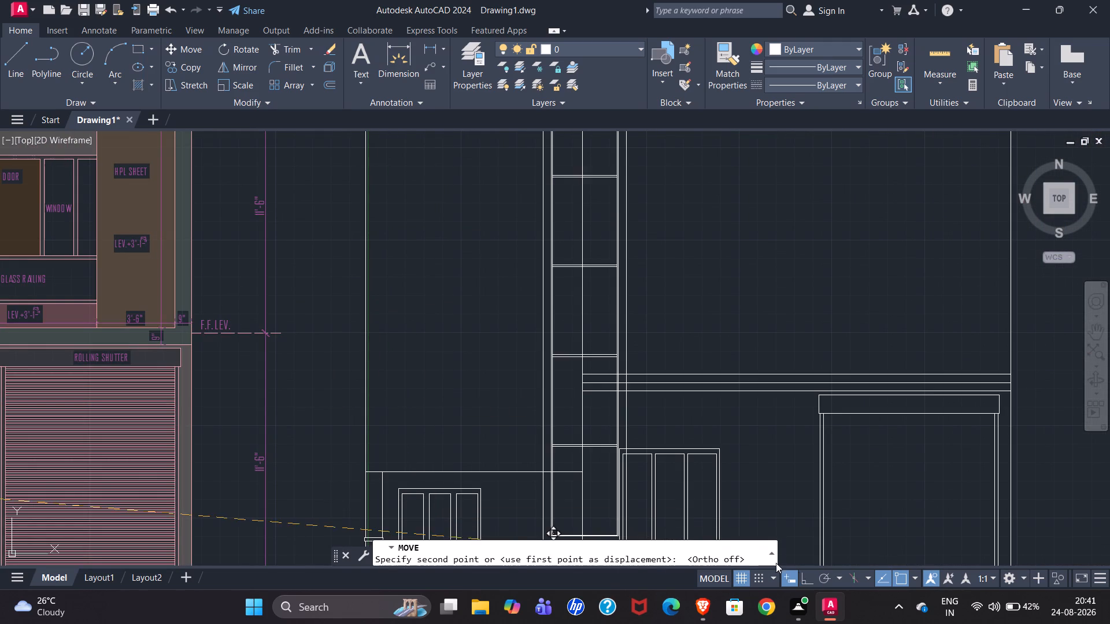
pyautogui.scroll(4, 353, 471)
pyautogui.scroll(-2, 401, 357)
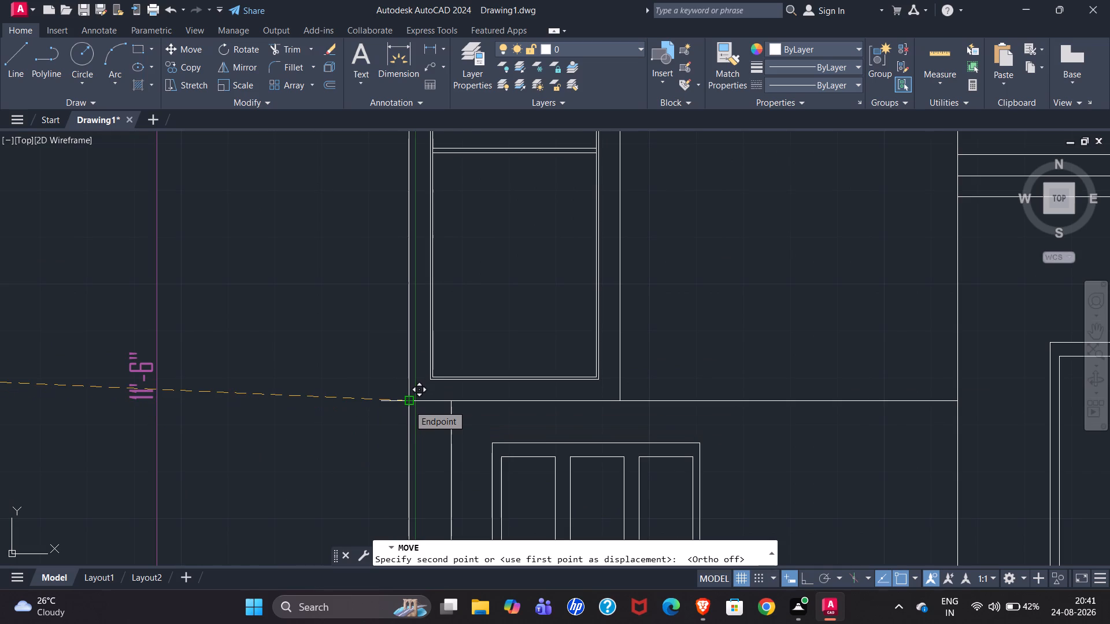
pyautogui.write('tk')
pyautogui.press('Return')
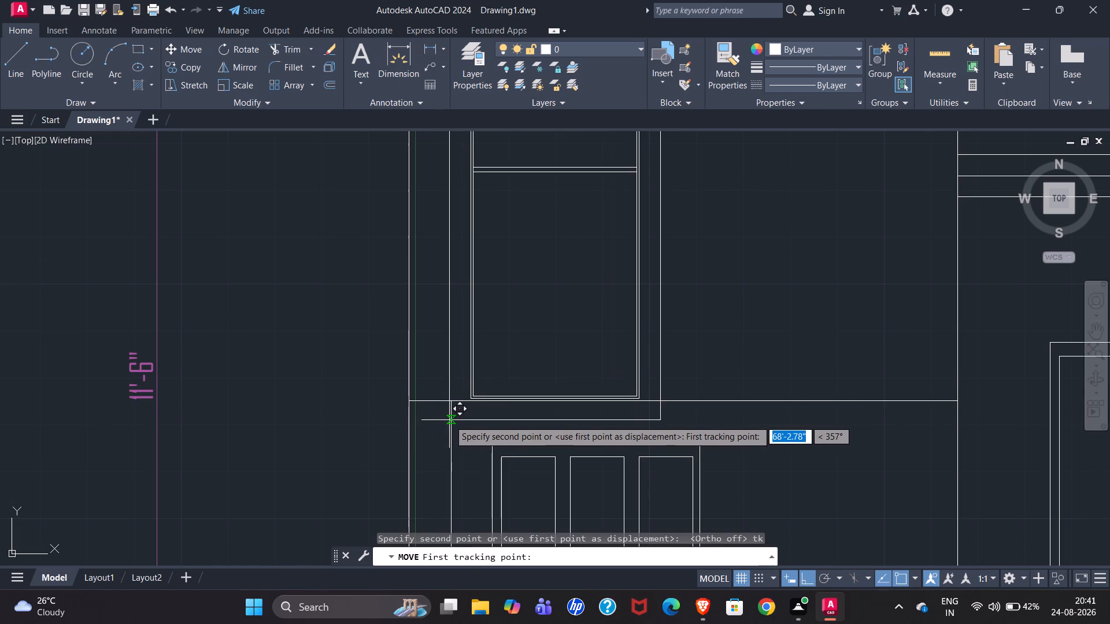
pyautogui.click(409, 403)
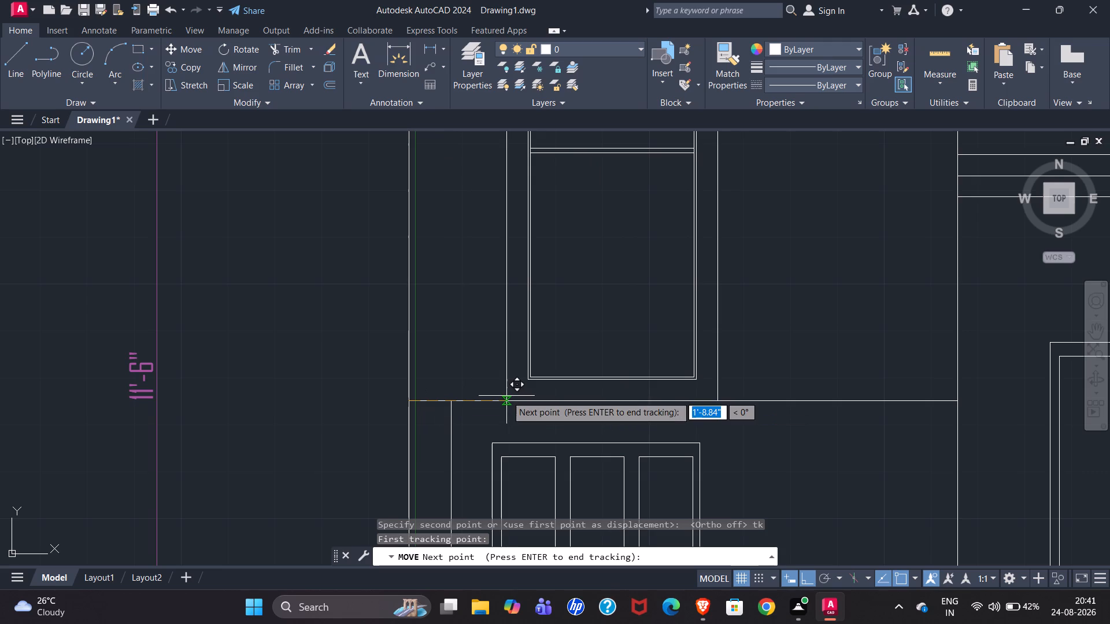
pyautogui.write('1\'1.5"')
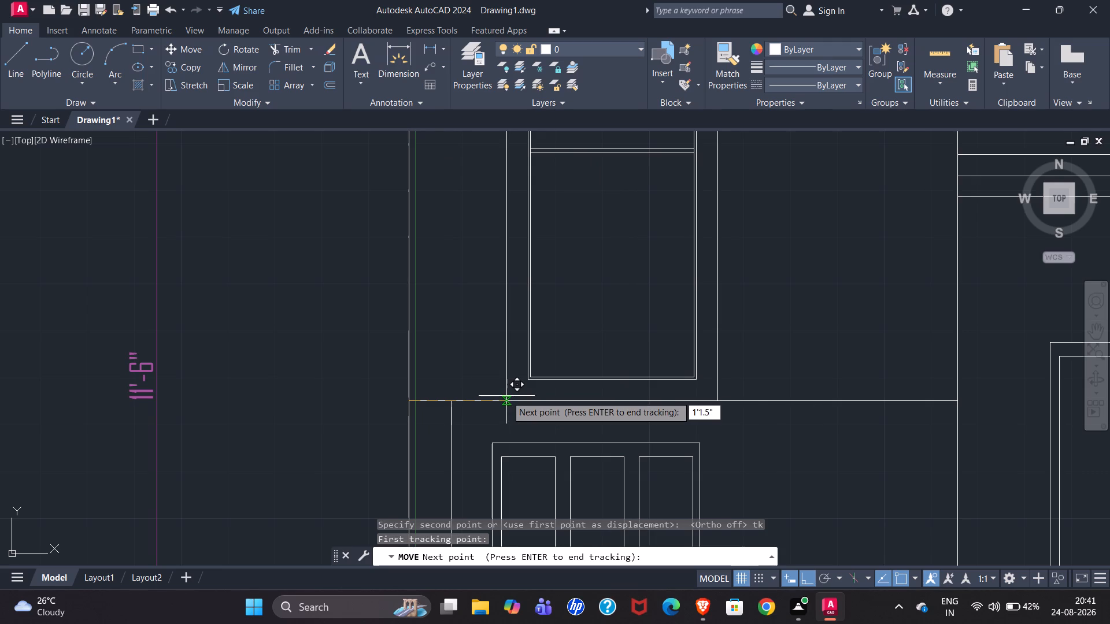
pyautogui.press('Return')
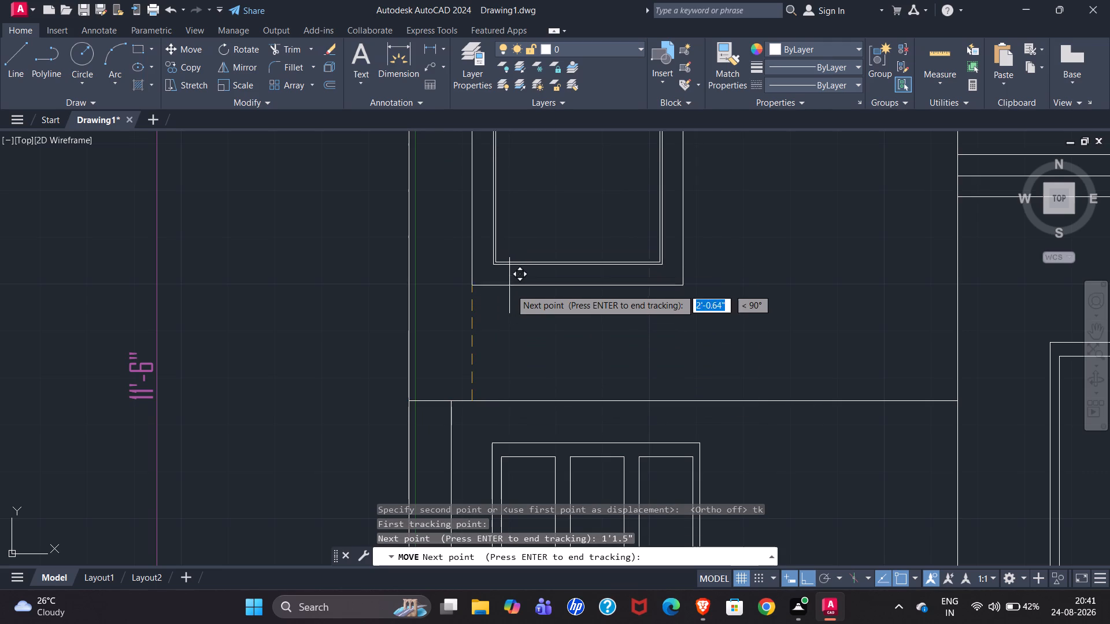
pyautogui.write("3'")
pyautogui.press('Return')
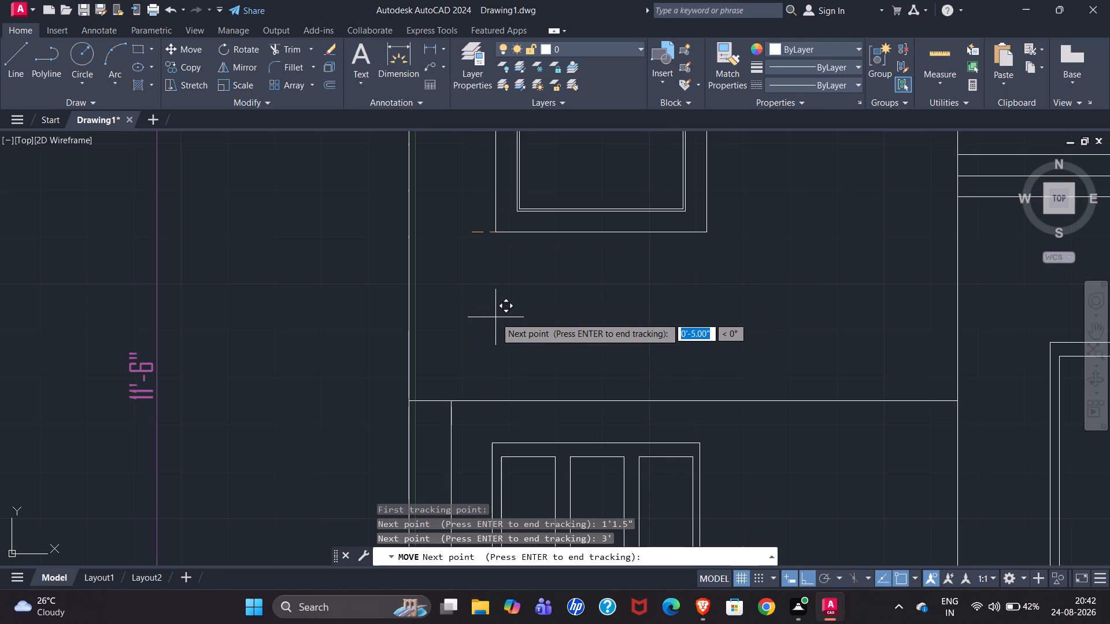
pyautogui.press('Return')
# Compare the placed window with the reference elevation and examine the reference's dimensions around the tall window.
pyautogui.scroll(-3, 479, 320)
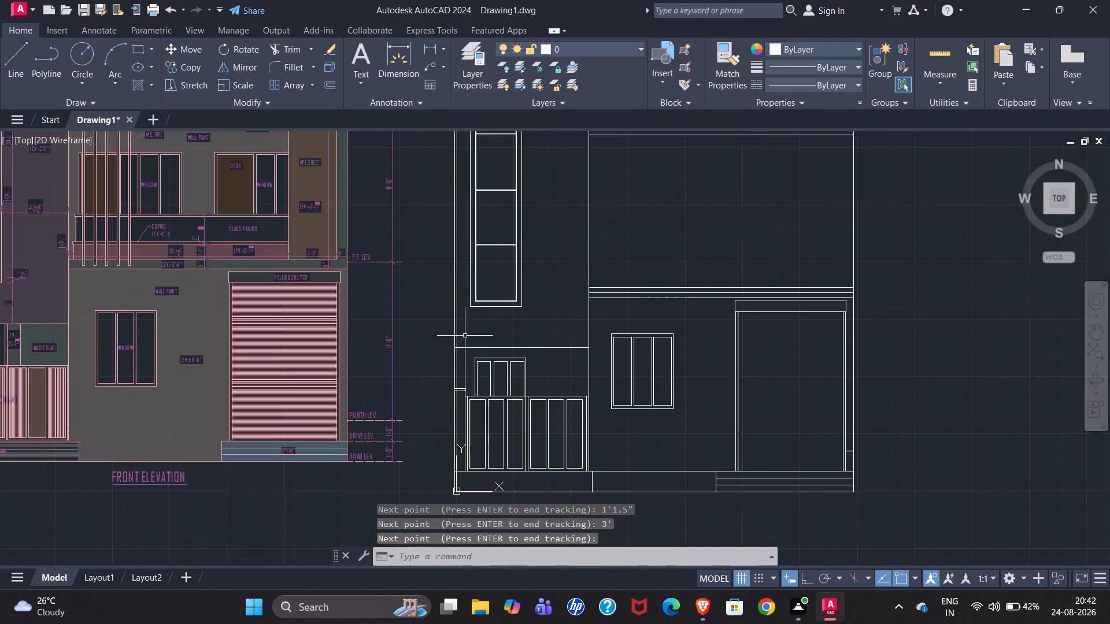
pyautogui.scroll(-2, 510, 367)
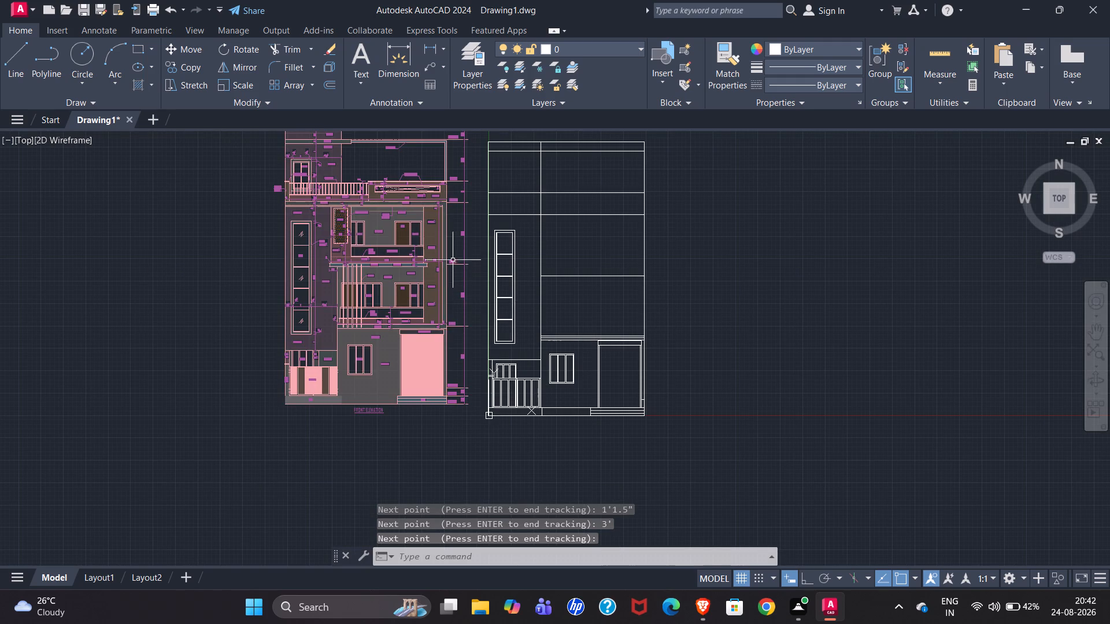
pyautogui.scroll(1, 302, 325)
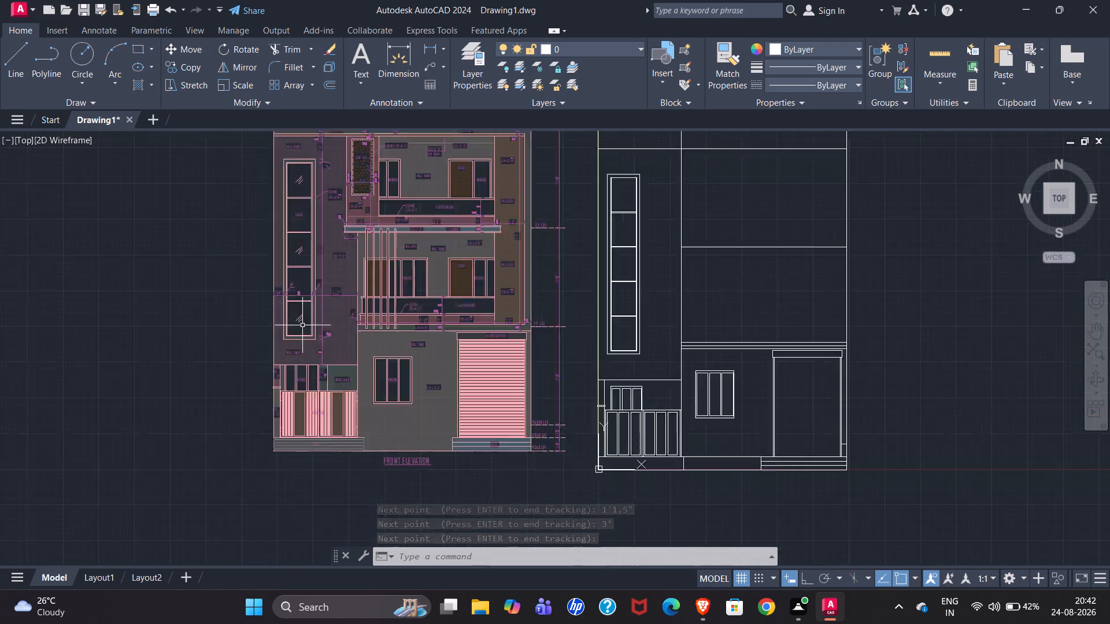
pyautogui.scroll(3, 302, 325)
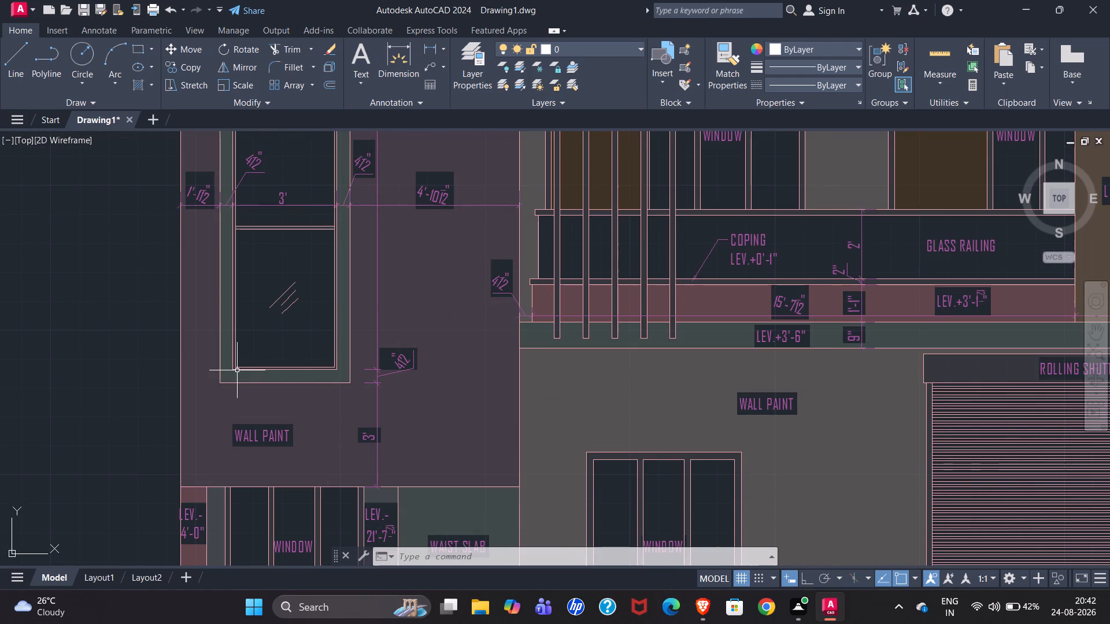
pyautogui.scroll(-1, 119, 378)
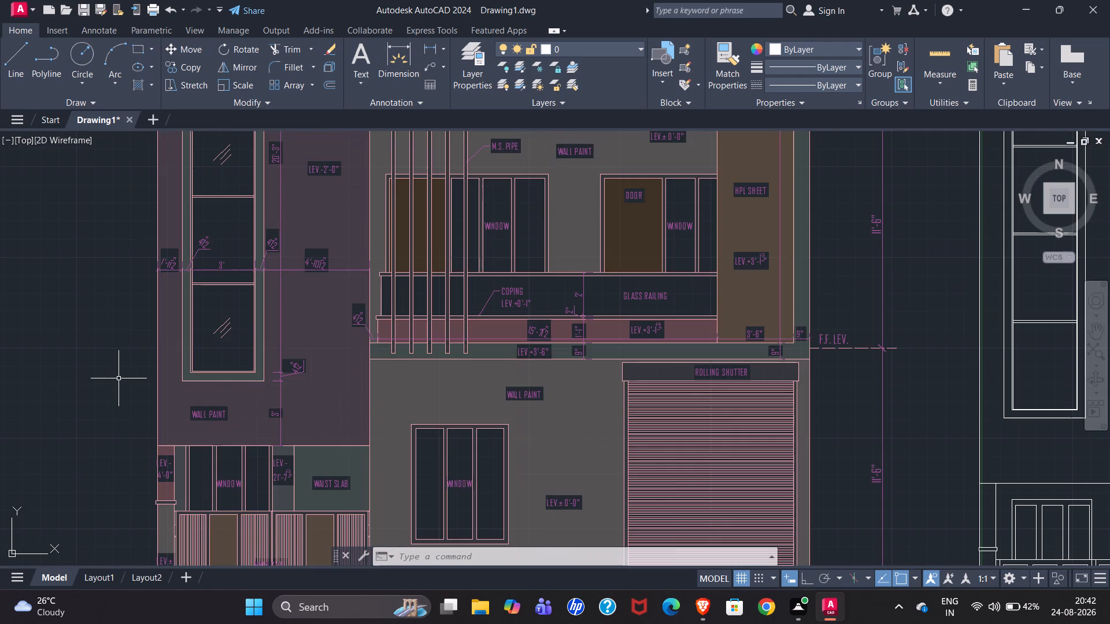
pyautogui.scroll(4, 280, 269)
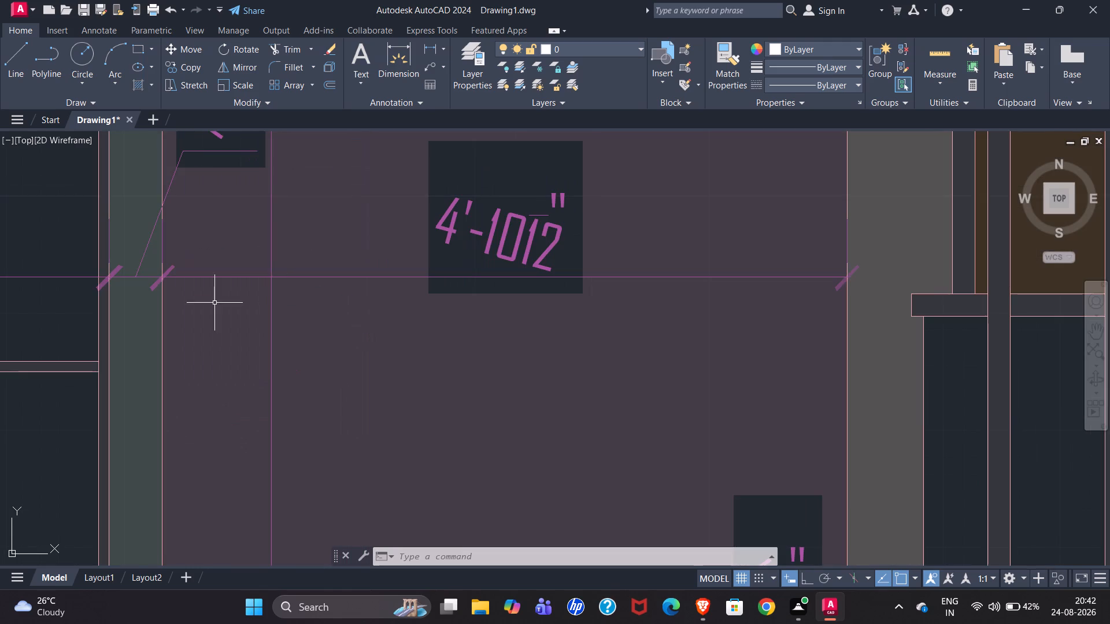
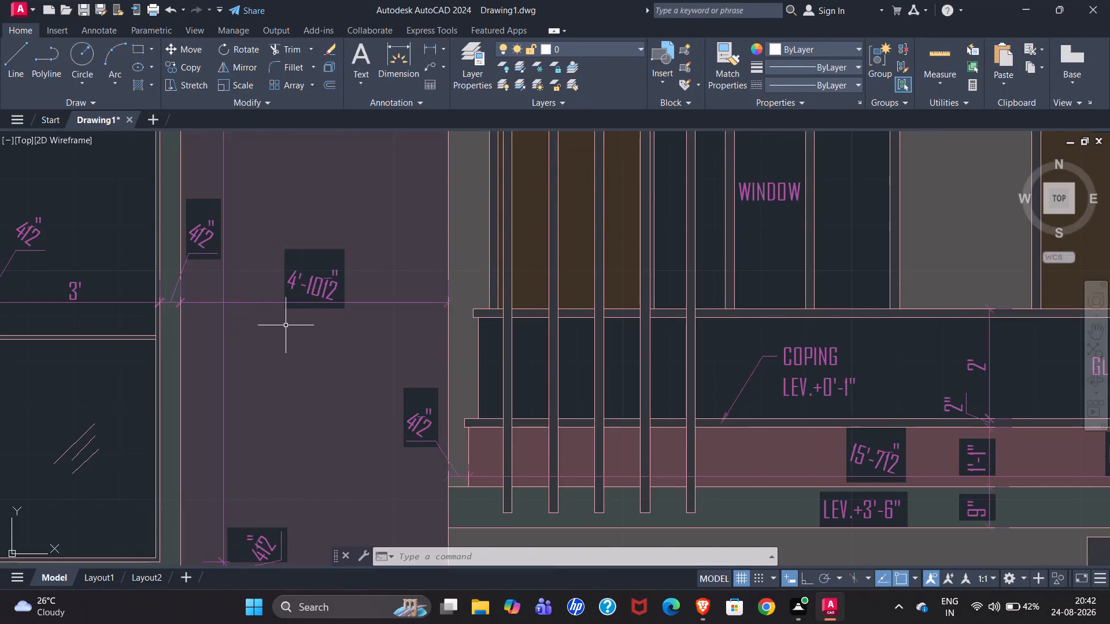
# Examine the reference elevation's dimensions between the tall window and the first-floor balcony, and compare them with the redrawn elevation.
pyautogui.scroll(-1, 295, 315)
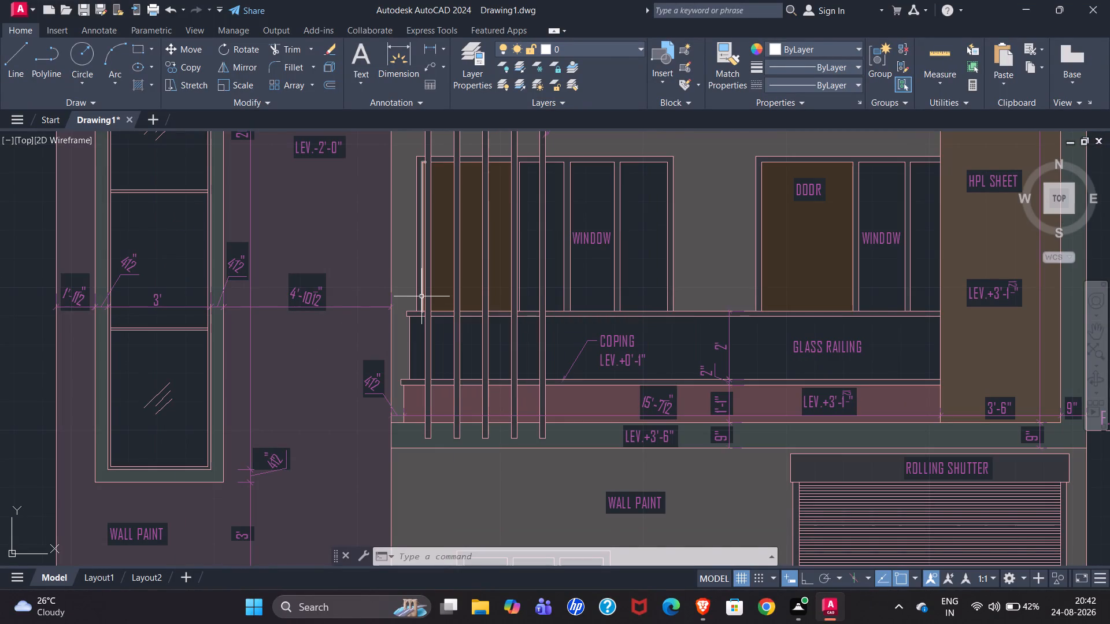
pyautogui.scroll(-3, 255, 279)
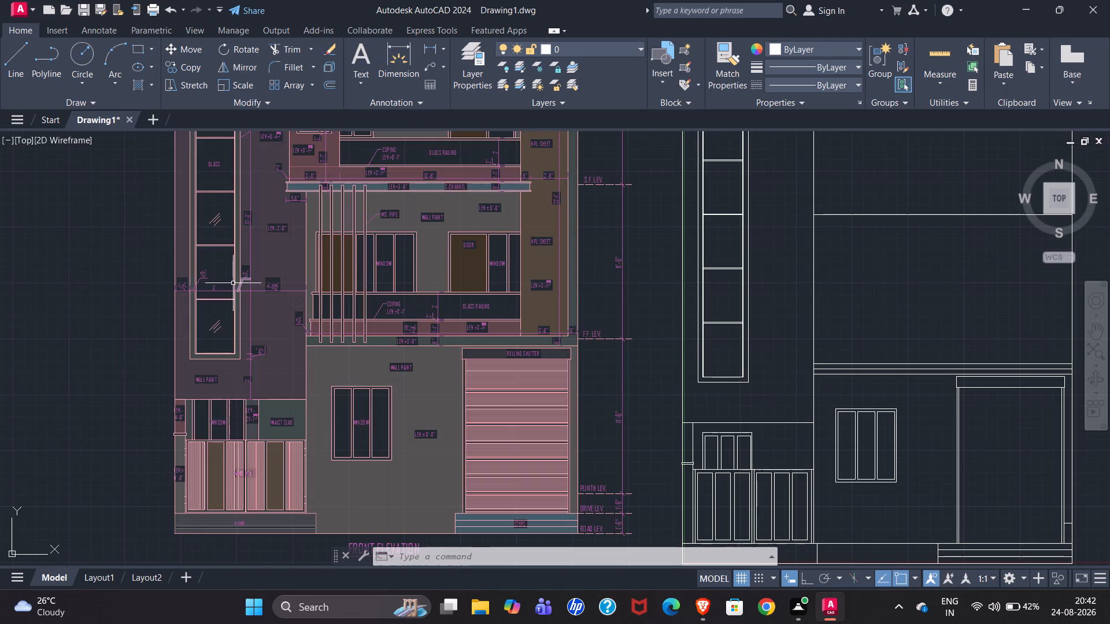
pyautogui.scroll(3, 487, 271)
pyautogui.scroll(-2, 487, 272)
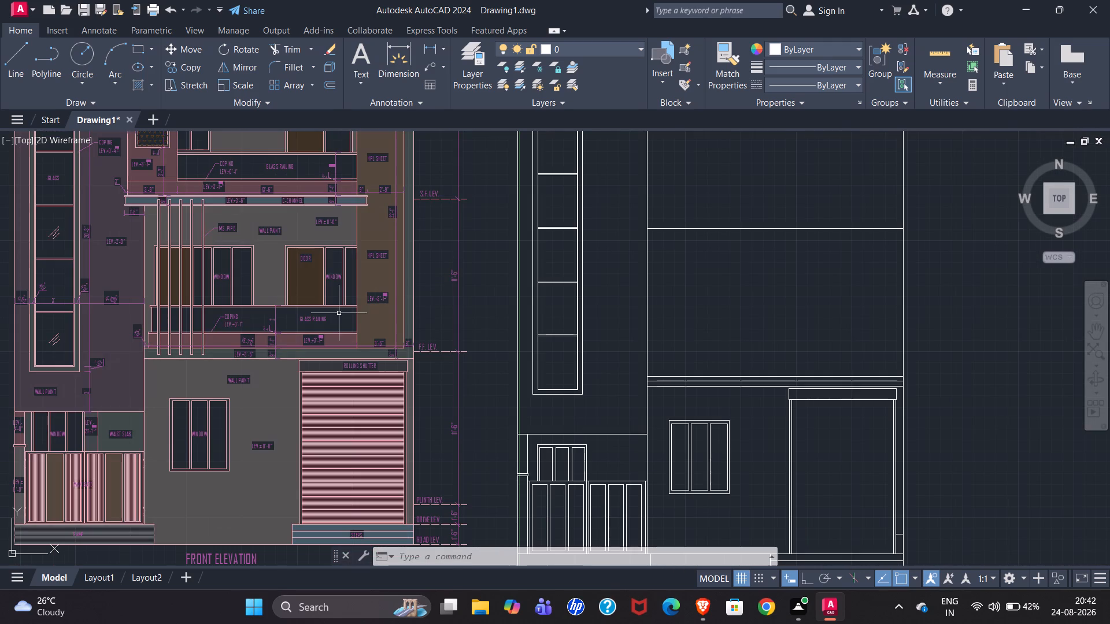
pyautogui.scroll(2, 102, 328)
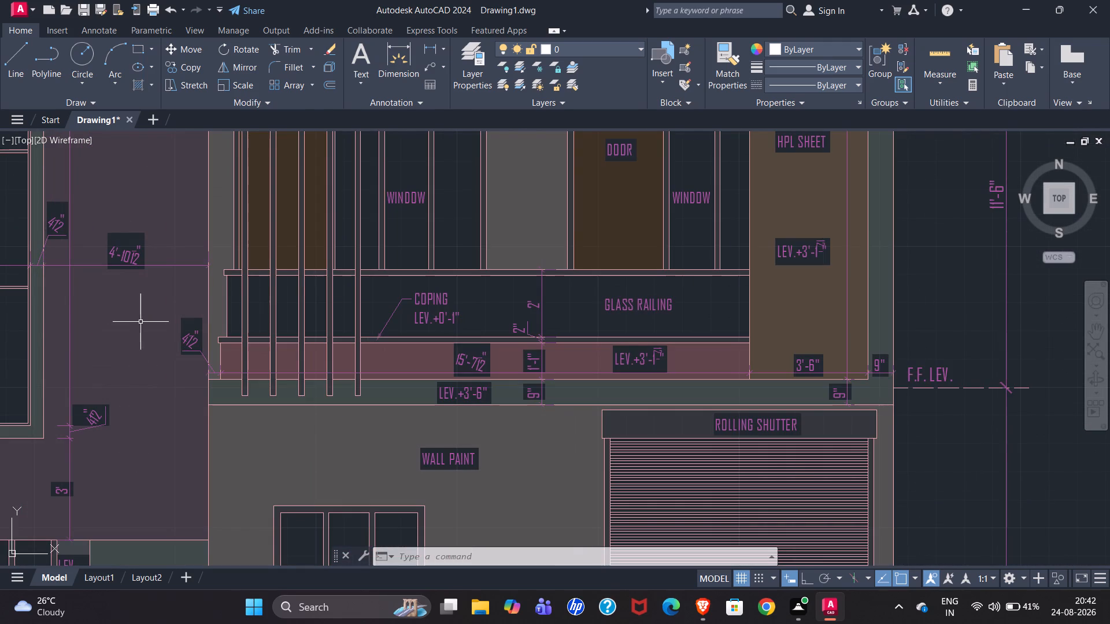
pyautogui.scroll(-2, 29, 310)
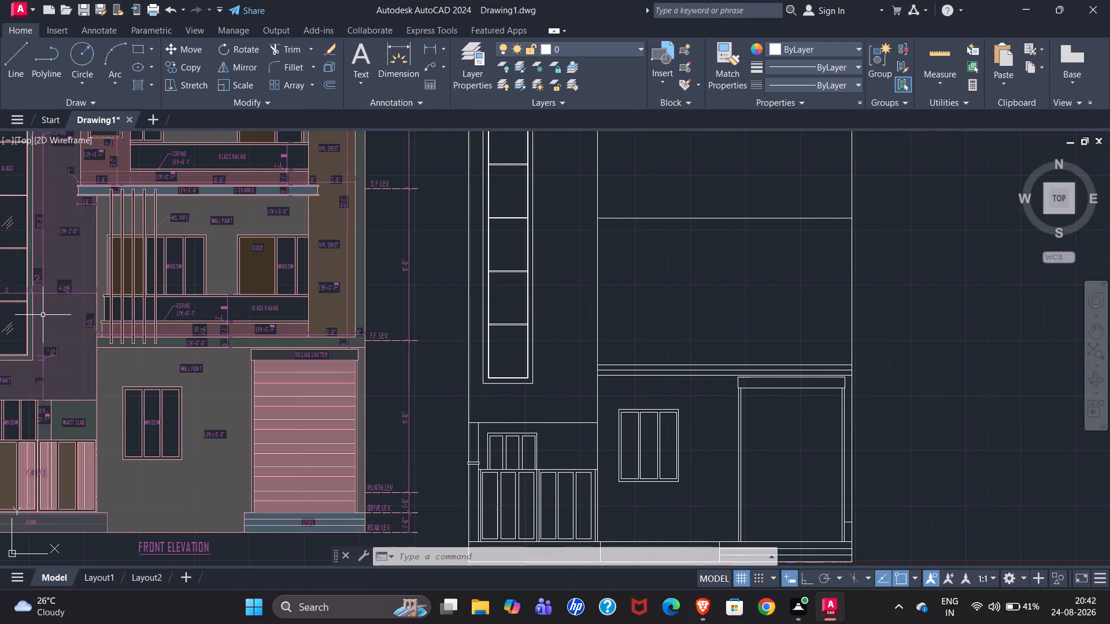
# Check the horizontal distance from the vertical wall line to the tall window's outer frame using a temporary line.
pyautogui.click(15, 43)
pyautogui.scroll(4, 534, 217)
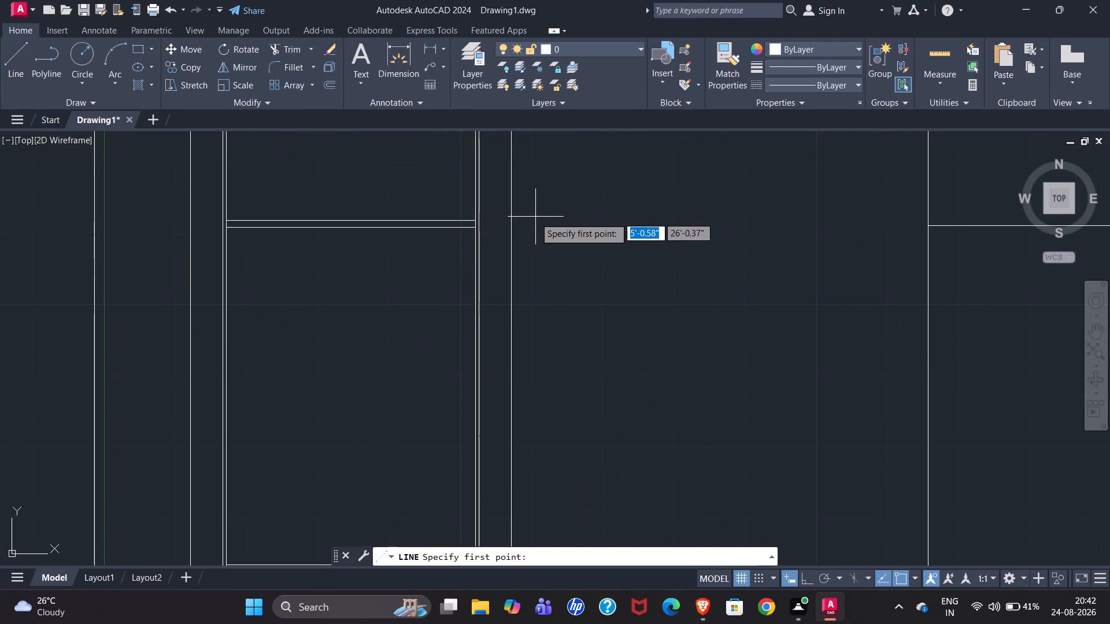
pyautogui.click(929, 224)
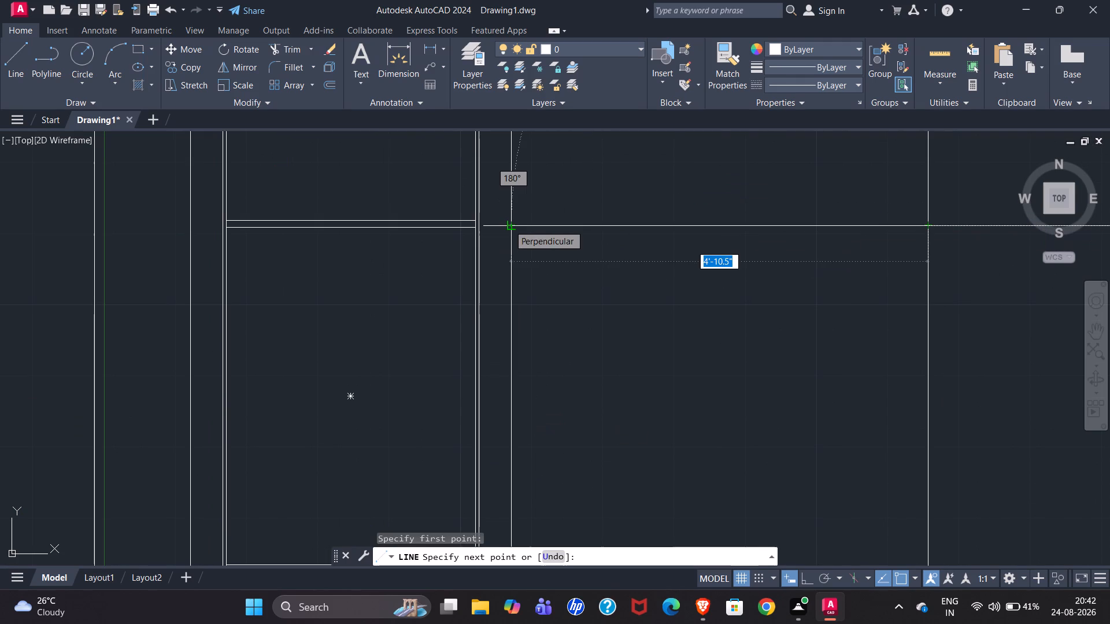
pyautogui.press('Escape')
pyautogui.scroll(-1, 538, 232)
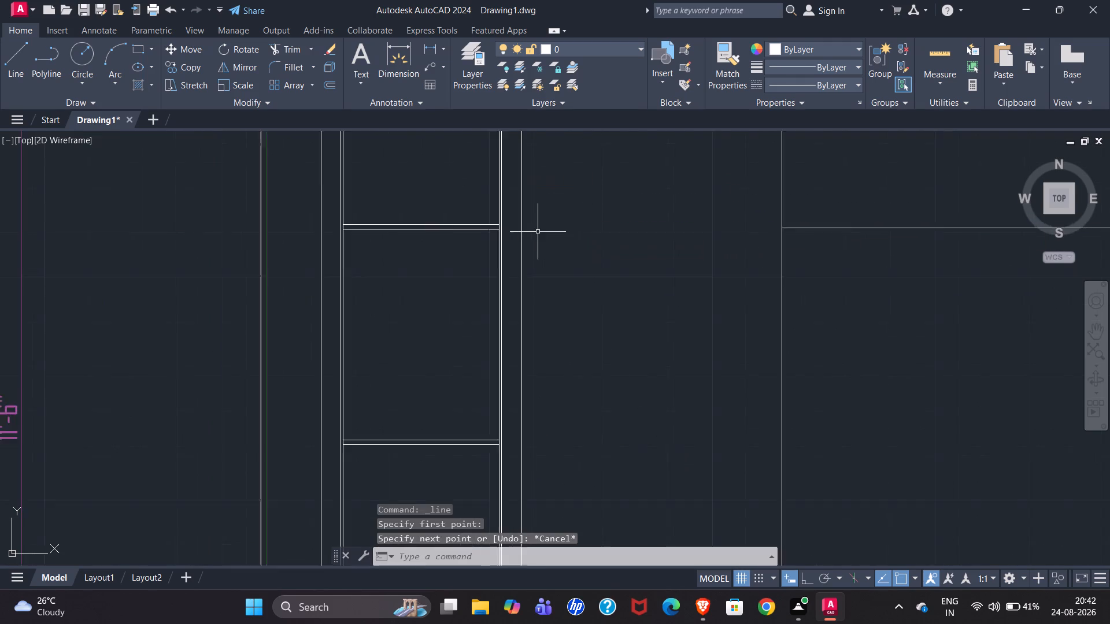
# Compare the redrawn band lines above the ground-floor window and shutter with the reference's first-floor slab and balcony base.
pyautogui.scroll(-2, 538, 232)
pyautogui.scroll(-2, 477, 287)
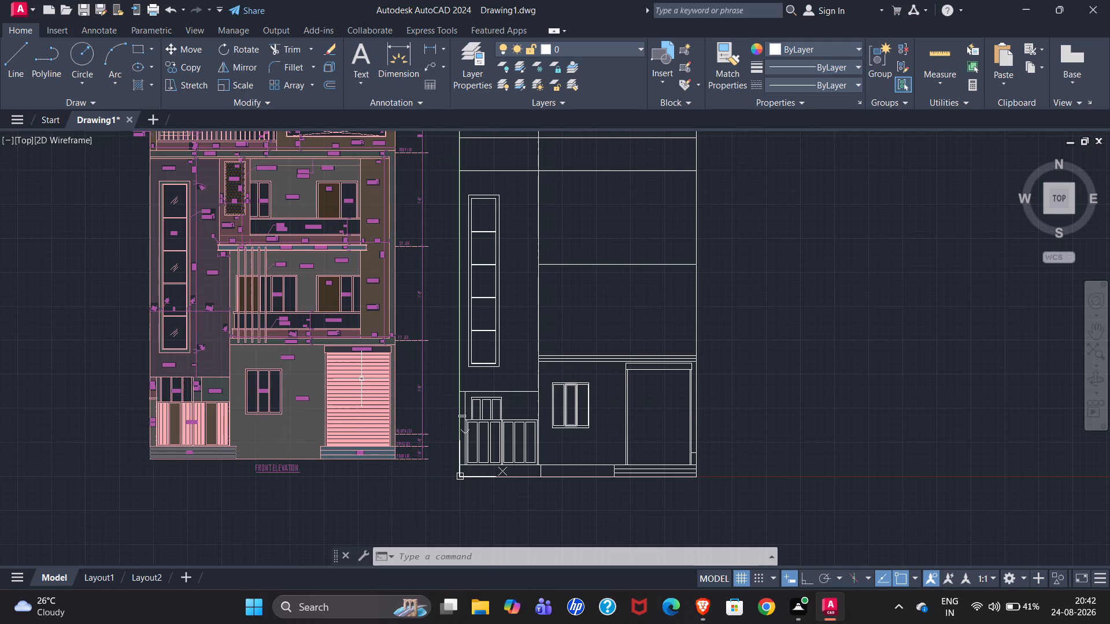
pyautogui.scroll(-2, 89, 377)
pyautogui.scroll(2, 139, 281)
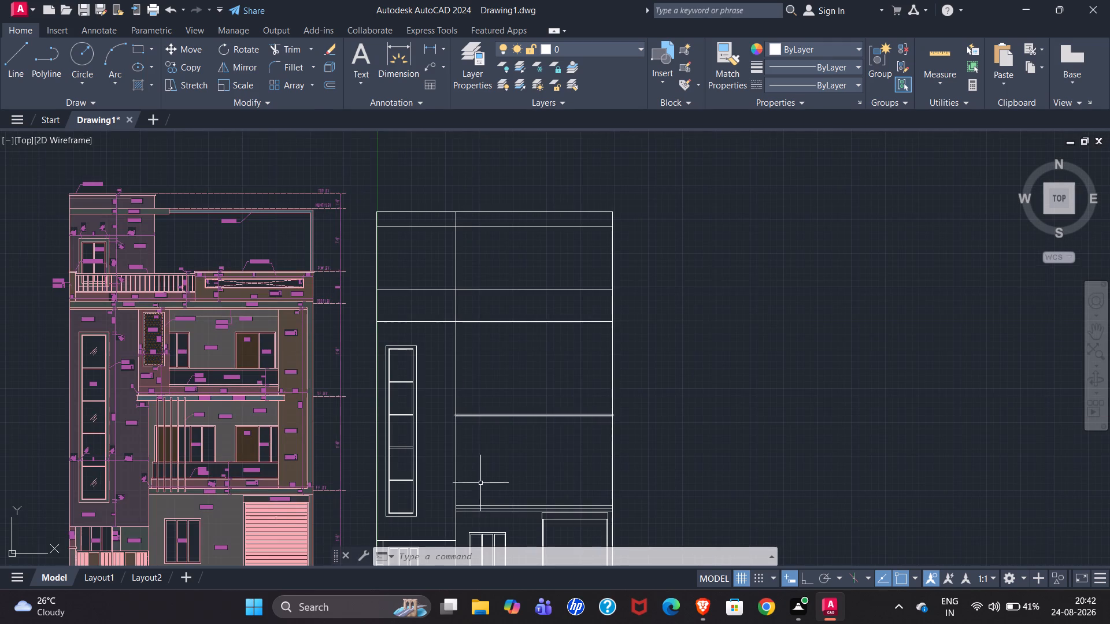
pyautogui.scroll(-1, 421, 338)
pyautogui.scroll(3, 483, 448)
pyautogui.scroll(-2, 568, 382)
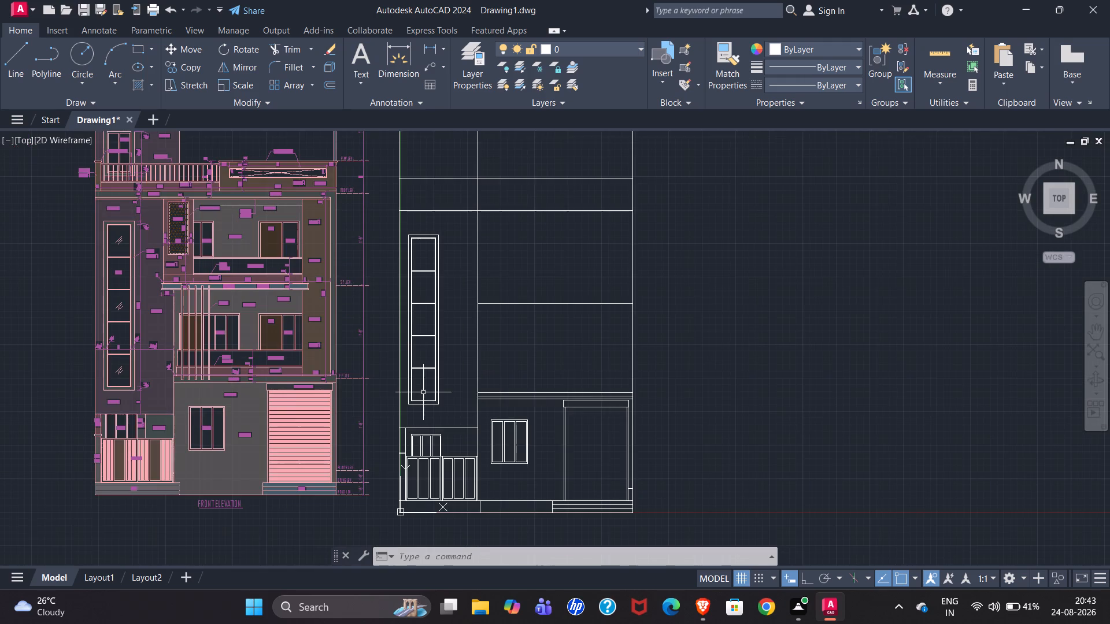
pyautogui.scroll(4, 237, 362)
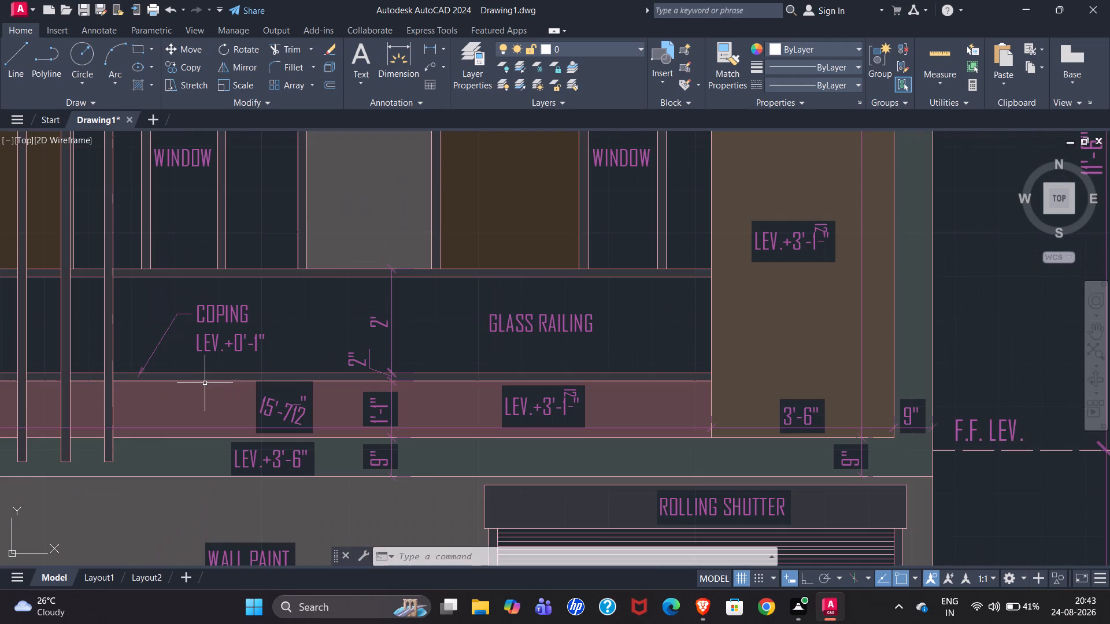
pyautogui.scroll(-2, 265, 334)
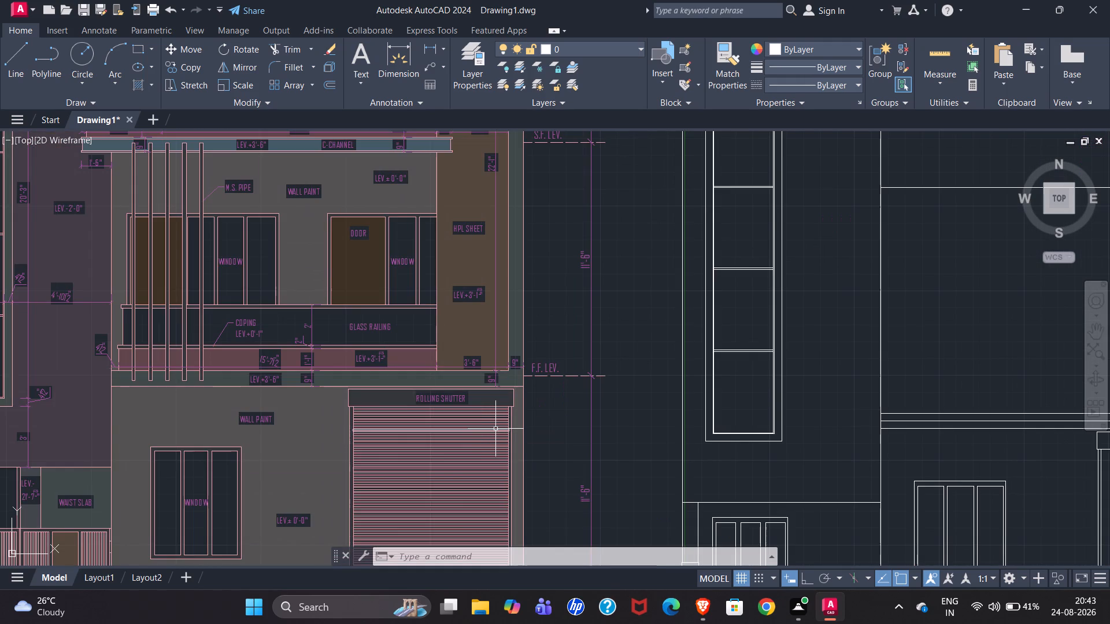
pyautogui.scroll(-1, 105, 306)
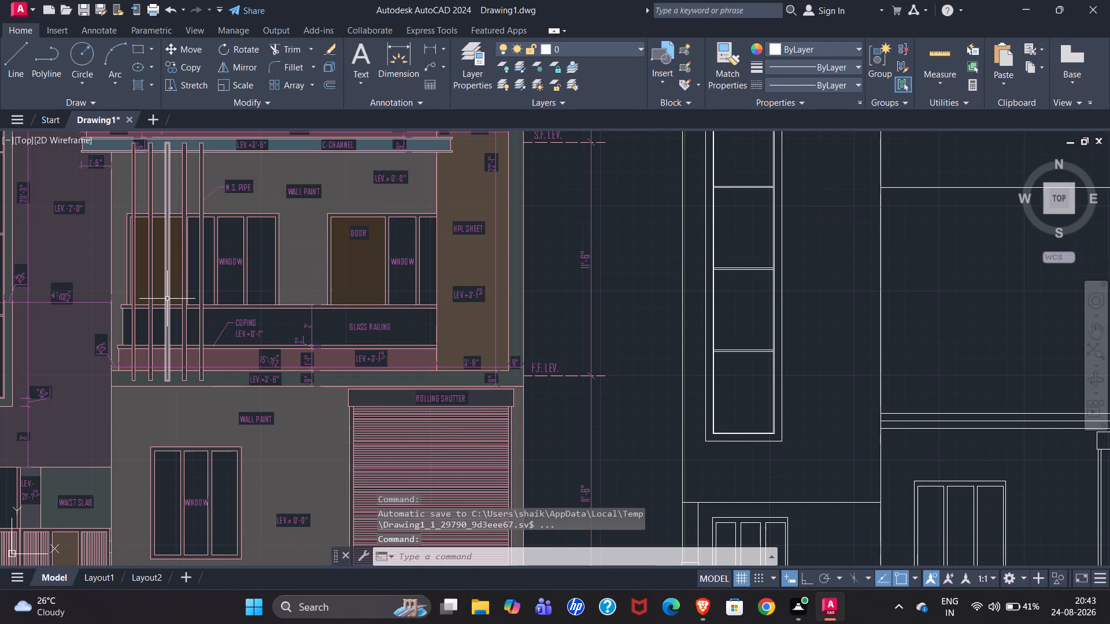
pyautogui.scroll(2, 664, 408)
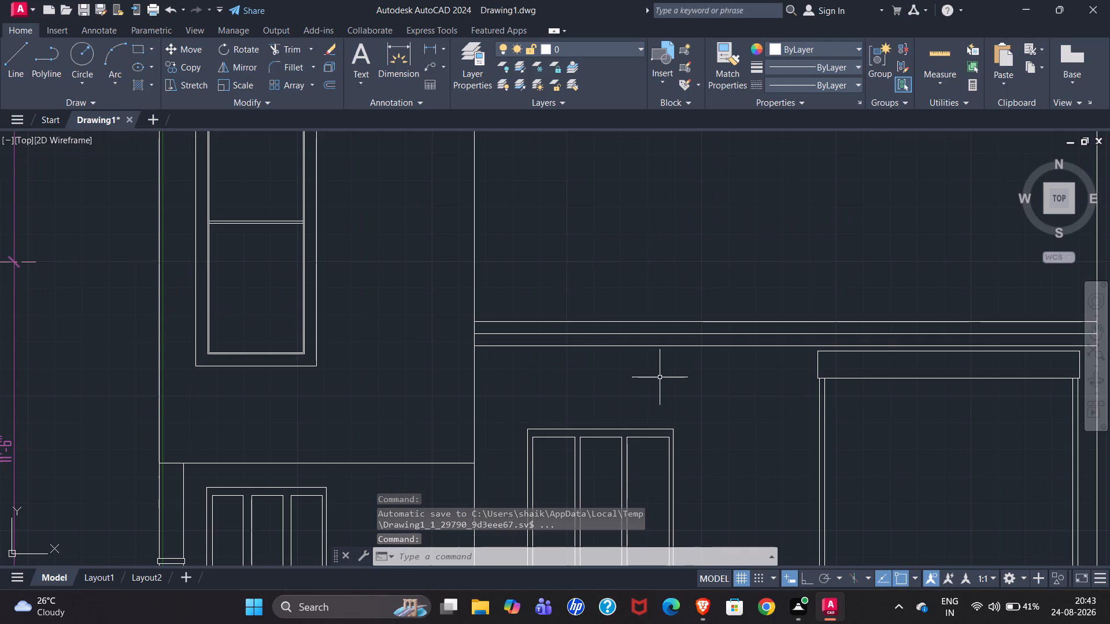
pyautogui.click(618, 333)
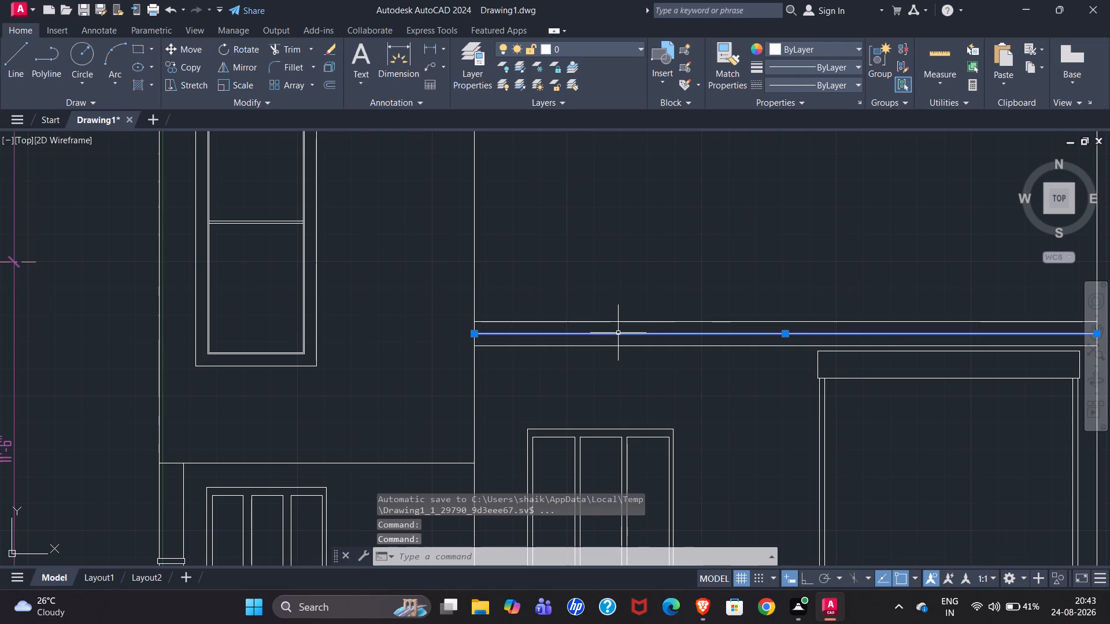
pyautogui.scroll(-2, 636, 335)
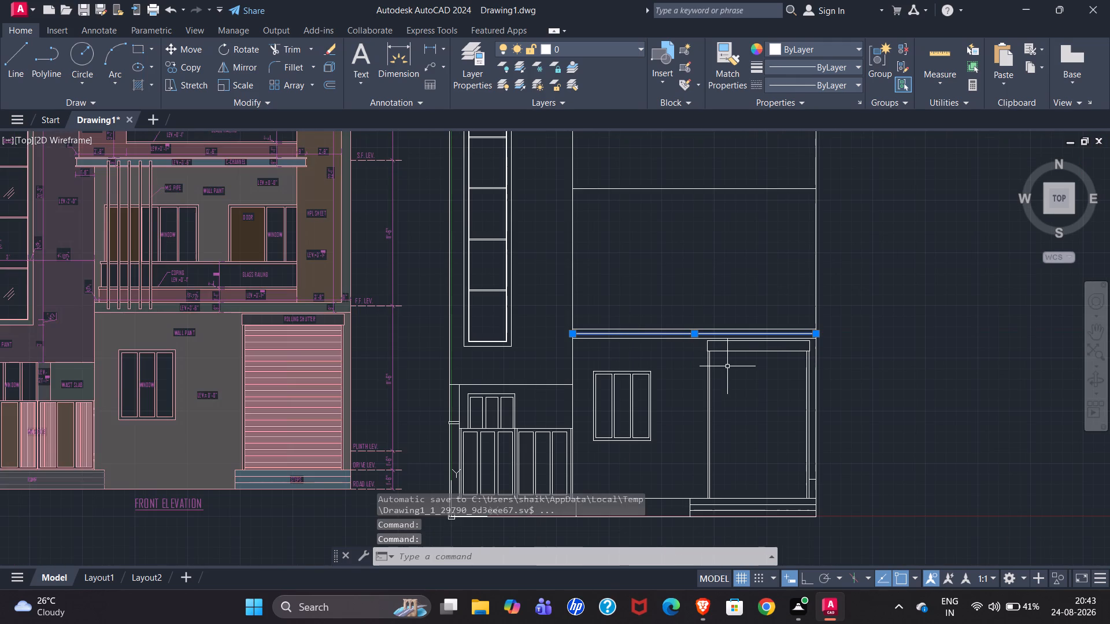
pyautogui.press('Escape')
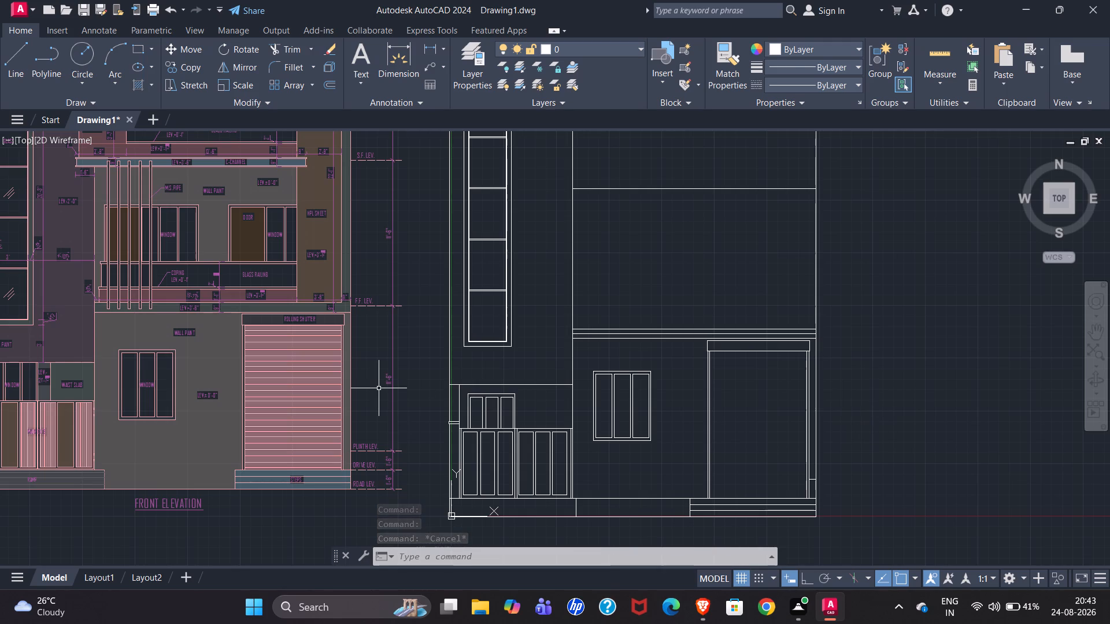
# Examine the reference's dimensions for the first-floor balcony base, coping, glass railing and adjoining HPL sheet panel.
pyautogui.scroll(1, 286, 315)
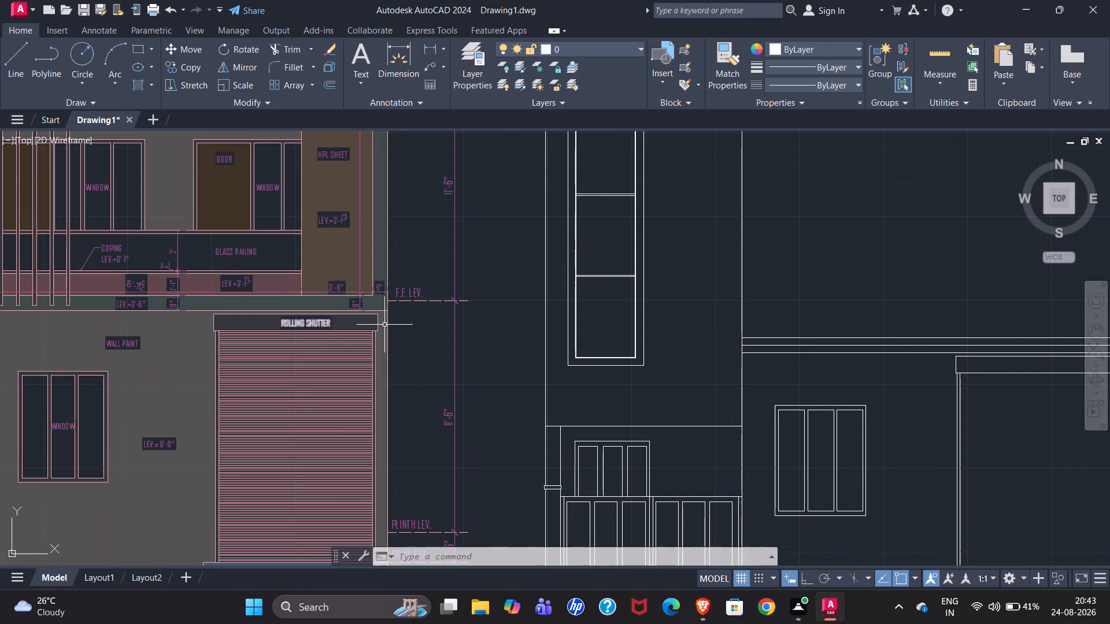
pyautogui.scroll(-1, 430, 333)
pyautogui.scroll(2, 186, 314)
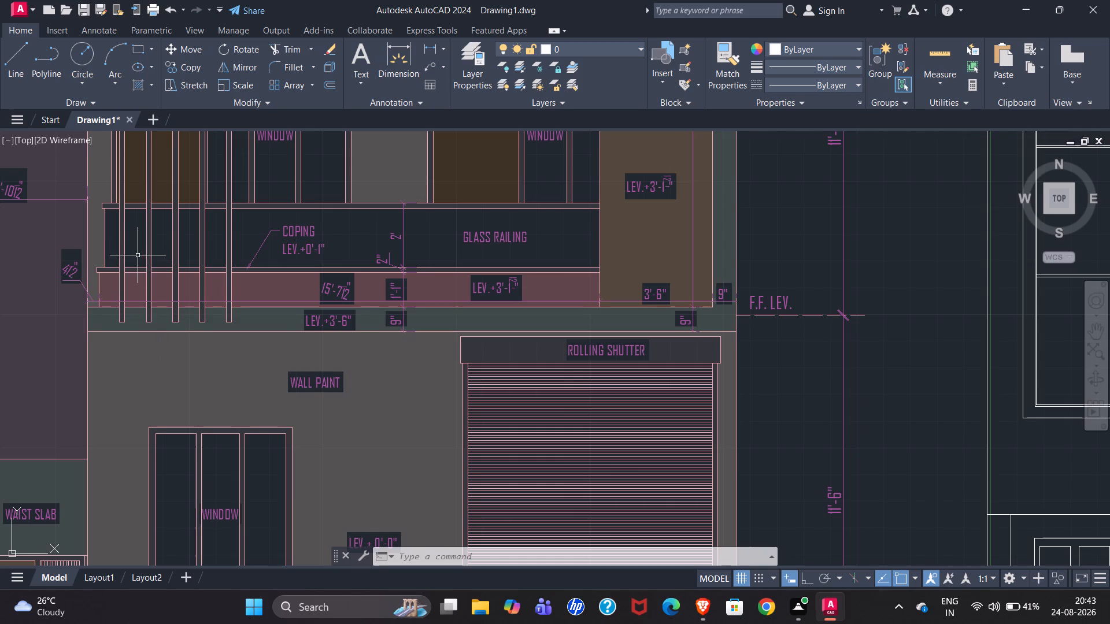
pyautogui.scroll(2, 131, 251)
pyautogui.scroll(-2, 90, 250)
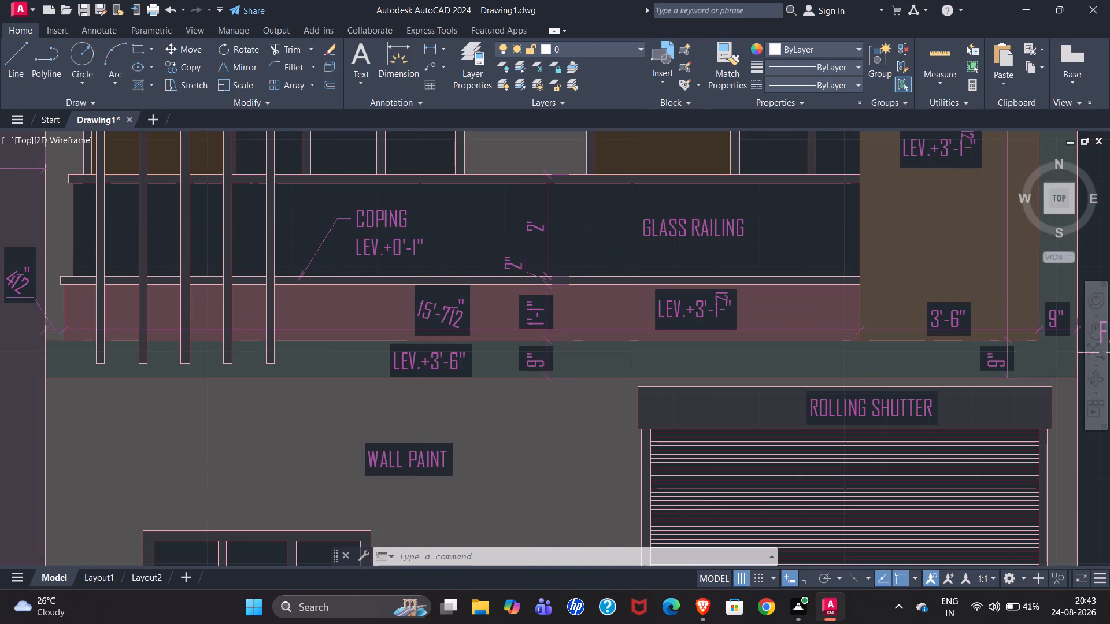
pyautogui.scroll(-1, 96, 278)
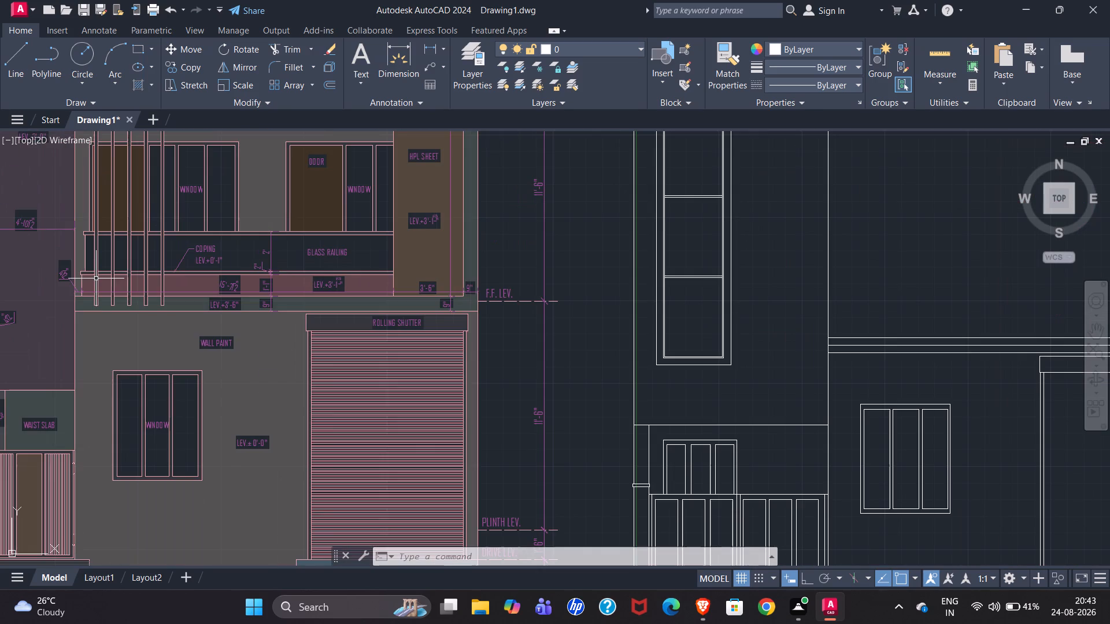
pyautogui.scroll(-3, 175, 207)
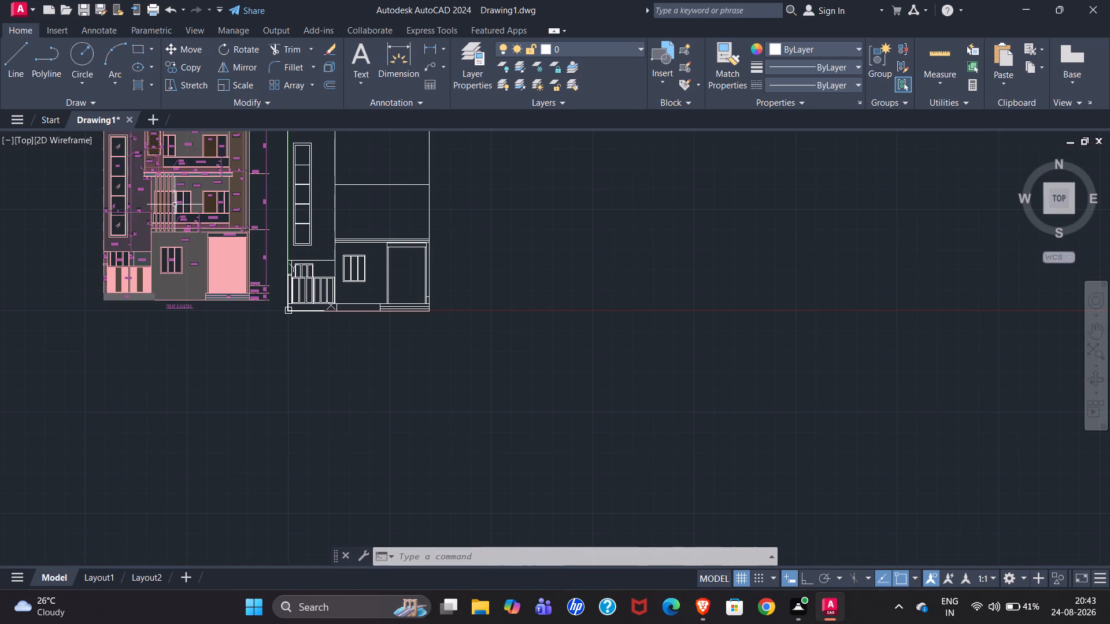
pyautogui.scroll(3, 151, 177)
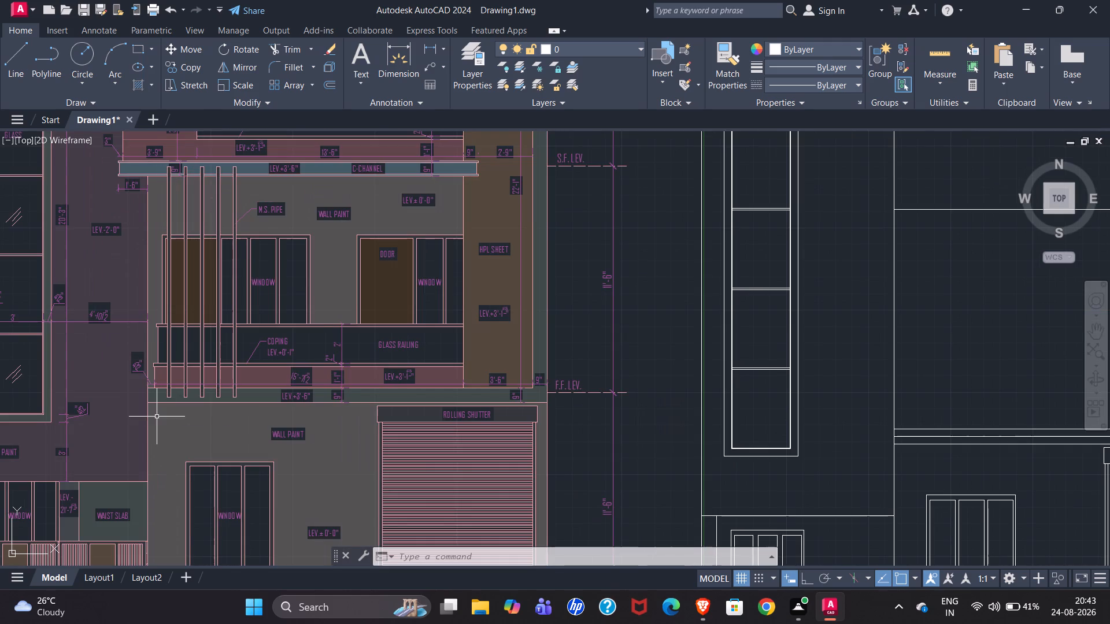
pyautogui.scroll(1, 146, 403)
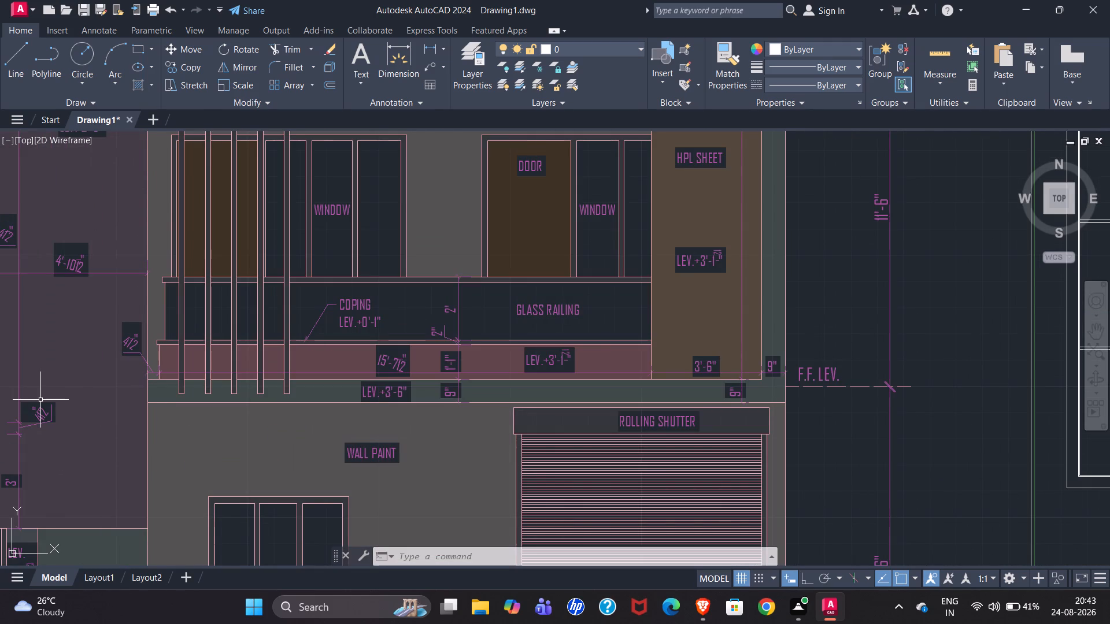
pyautogui.scroll(-2, 40, 400)
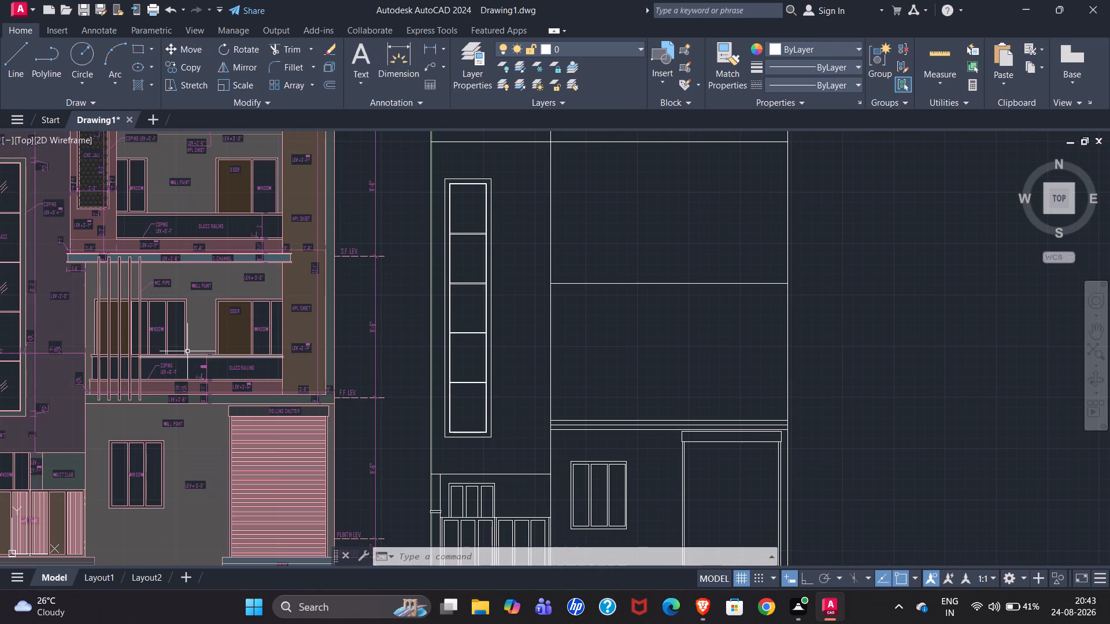
# Examine the reference's dimensions around the roof-level band and the upper corner of the HPL sheet frame.
pyautogui.scroll(-1, 308, 315)
pyautogui.scroll(2, 290, 194)
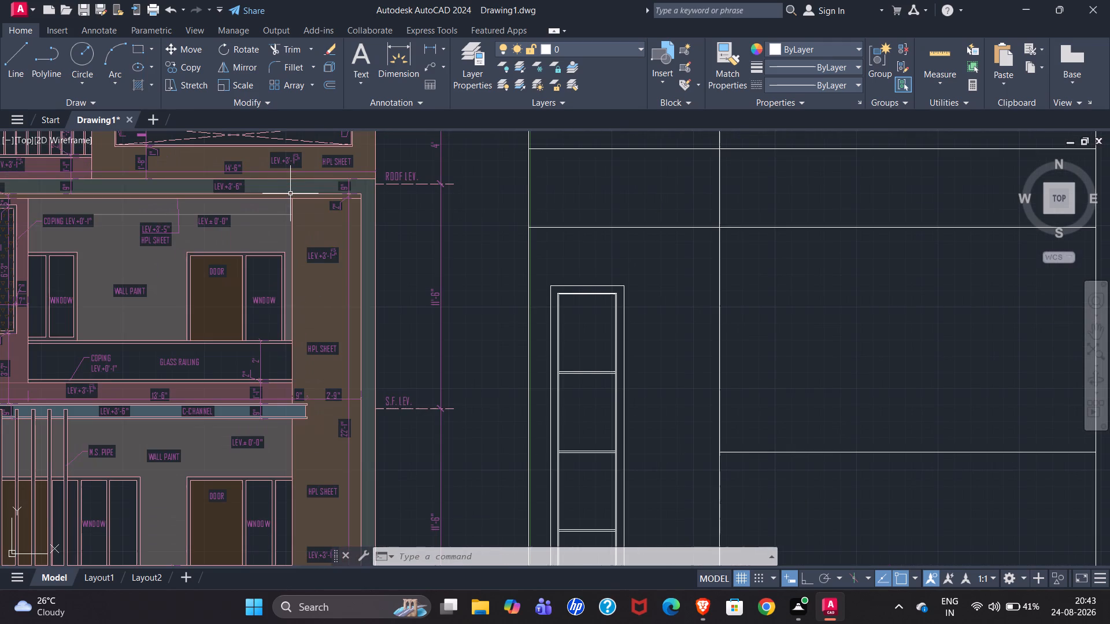
pyautogui.scroll(2, 341, 203)
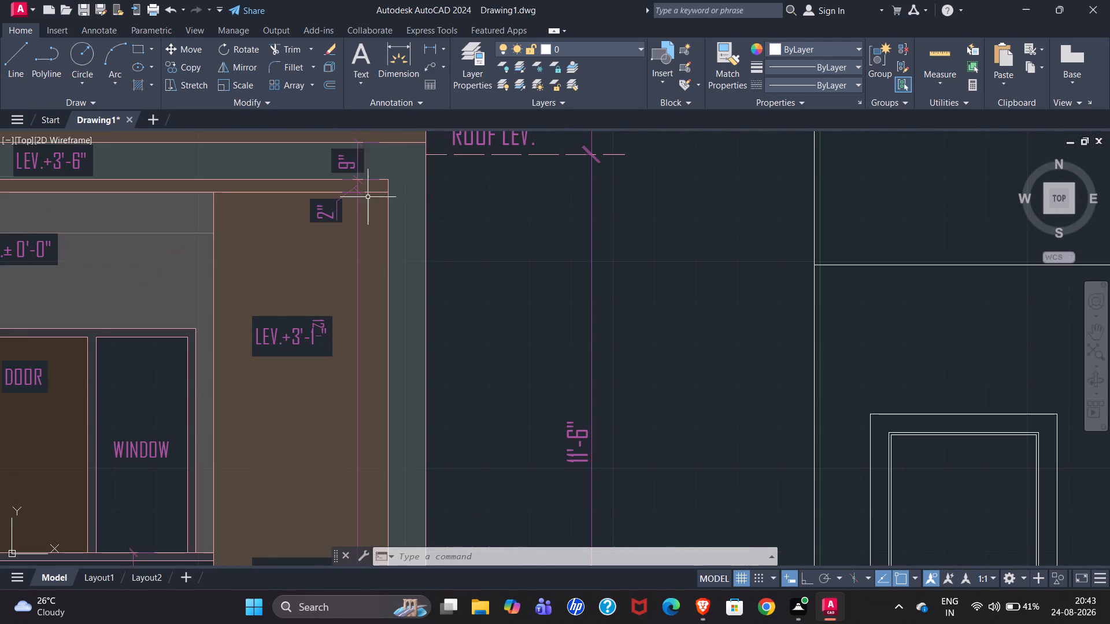
pyautogui.scroll(3, 372, 188)
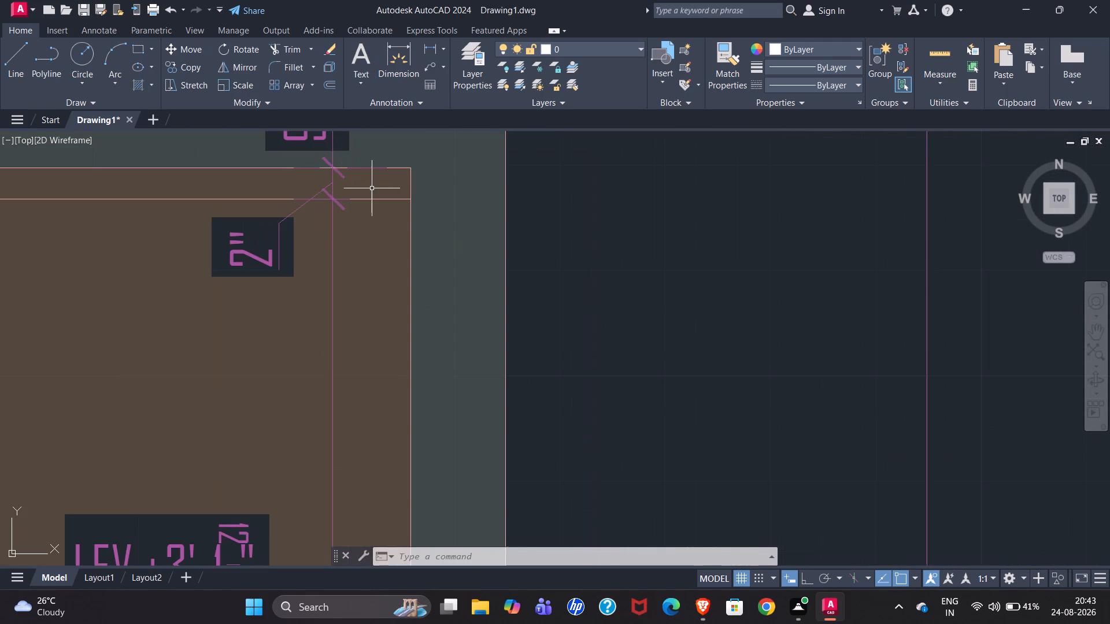
pyautogui.scroll(-3, 368, 194)
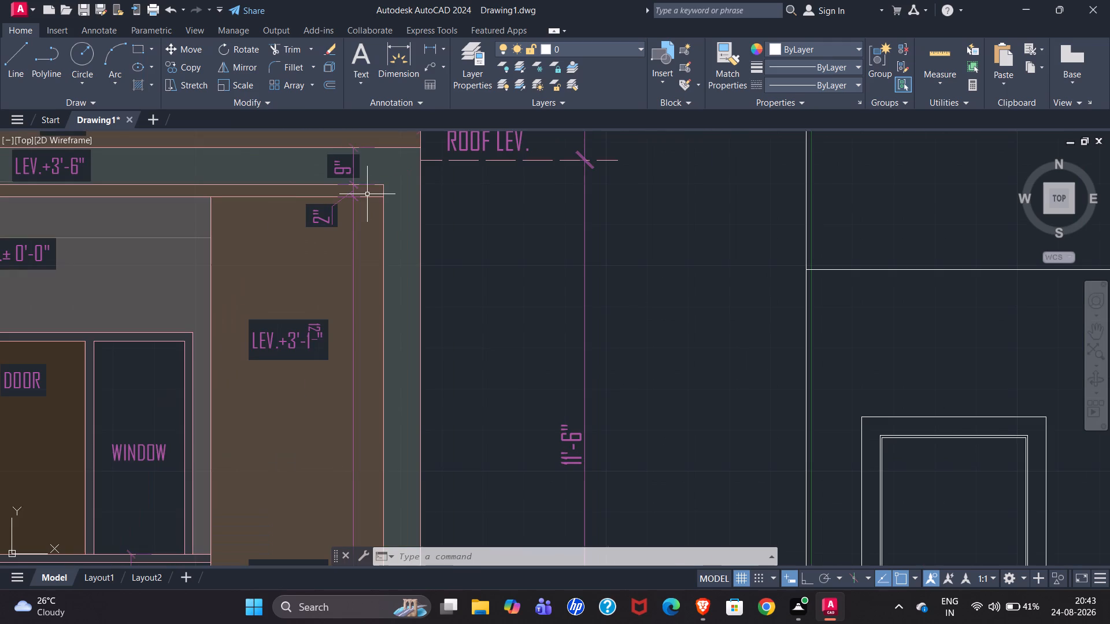
pyautogui.scroll(-1, 366, 180)
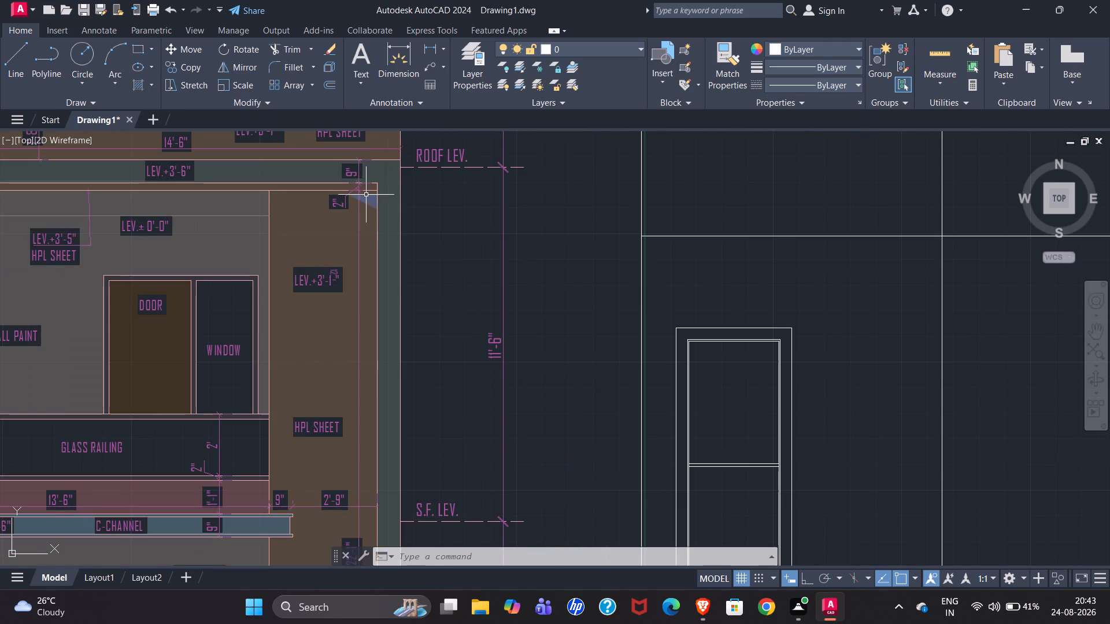
pyautogui.scroll(-1, 349, 178)
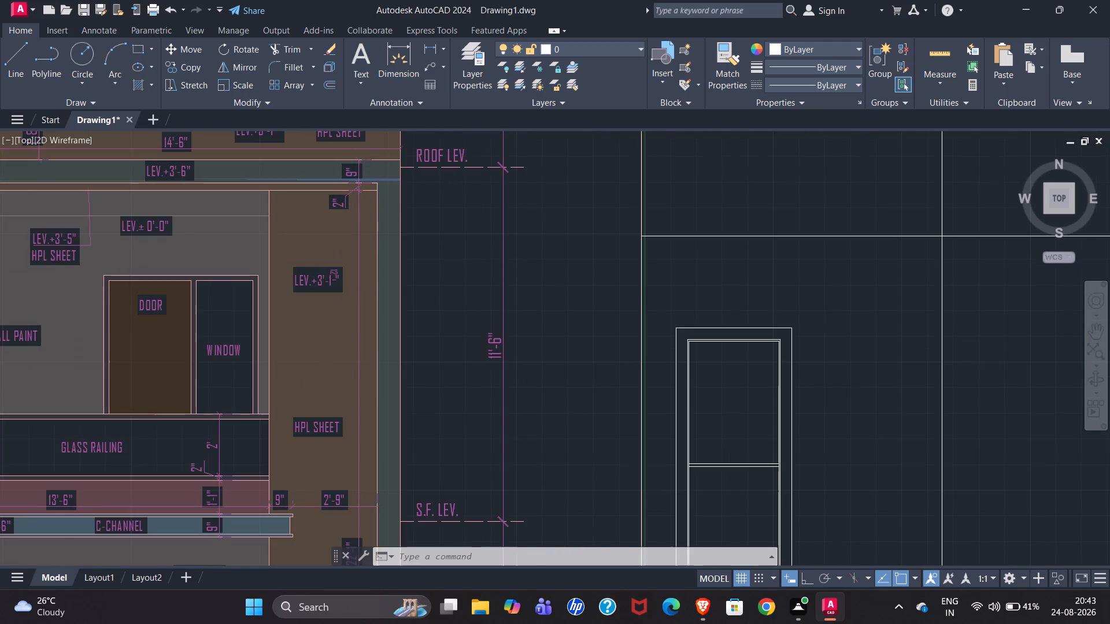
pyautogui.scroll(-1, 349, 178)
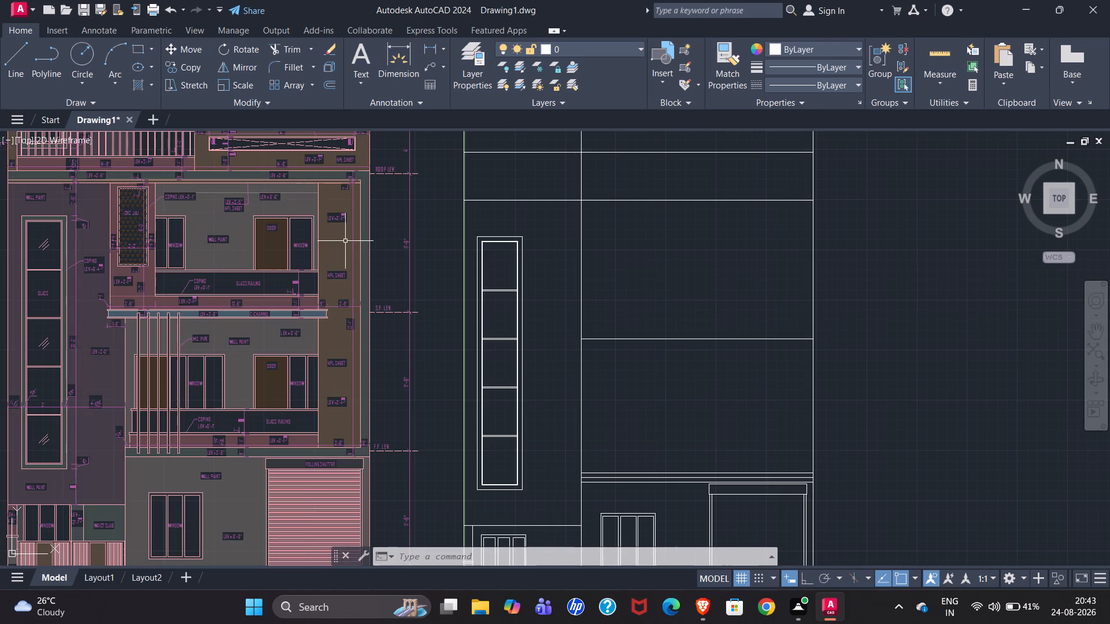
pyautogui.scroll(2, 320, 162)
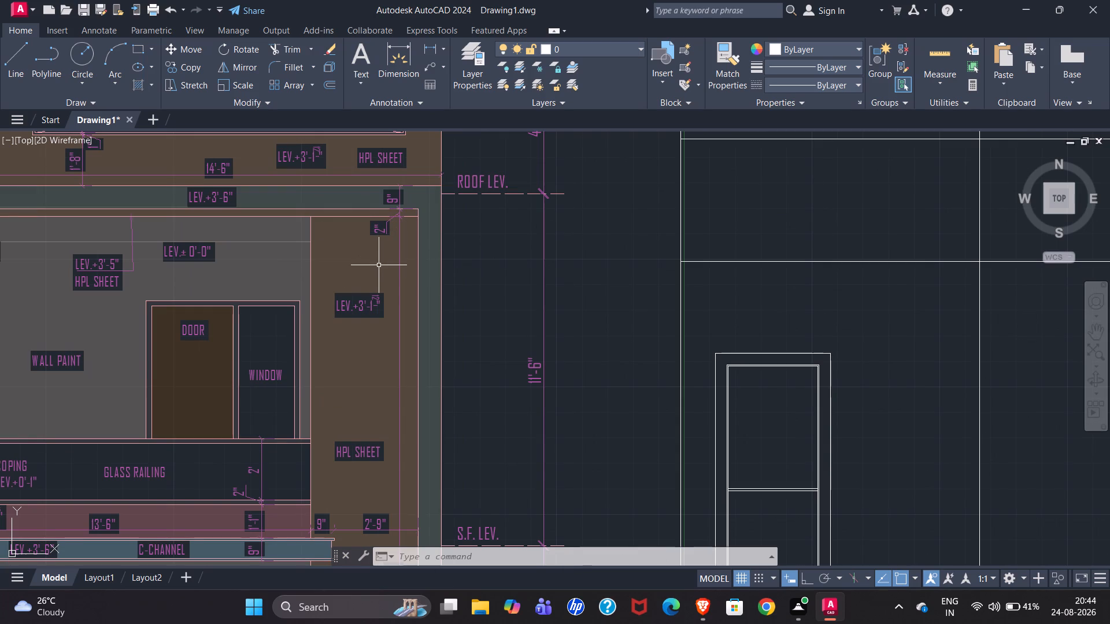
pyautogui.scroll(-1, 366, 237)
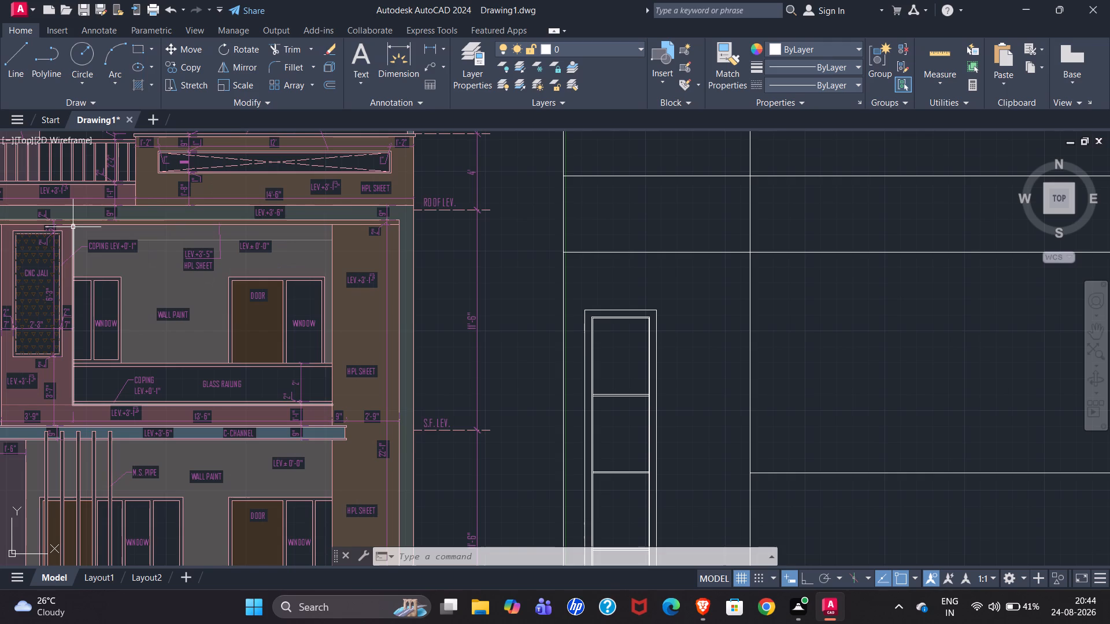
# Examine the reference's dimensions where the HPL sheet panel and balcony base meet the first-floor slab above the rolling shutter.
pyautogui.scroll(-1, 418, 144)
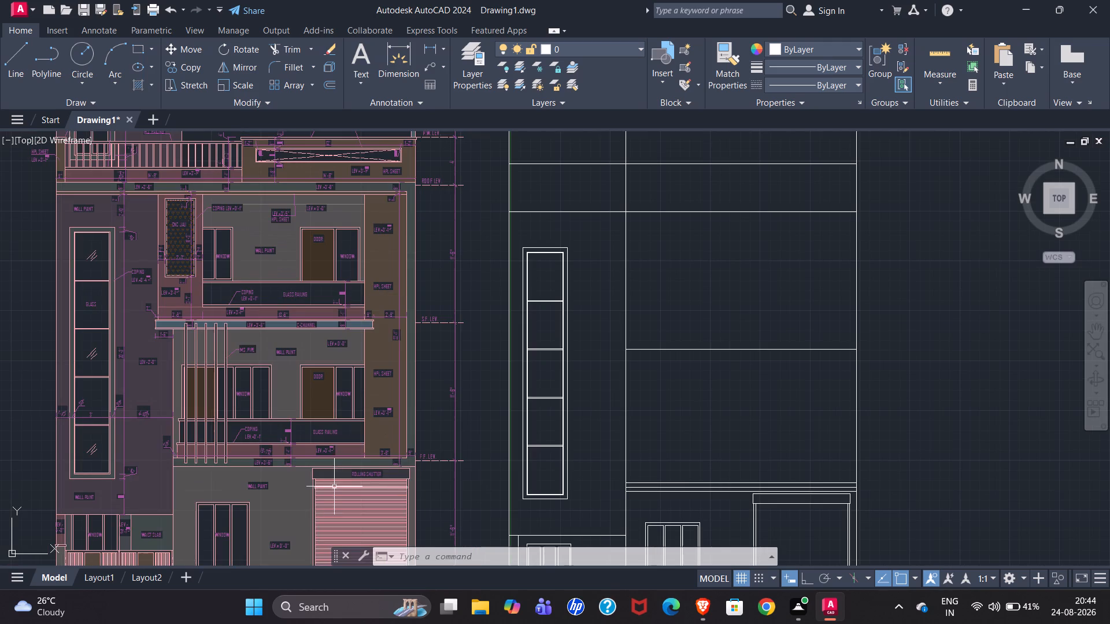
pyautogui.scroll(2, 352, 476)
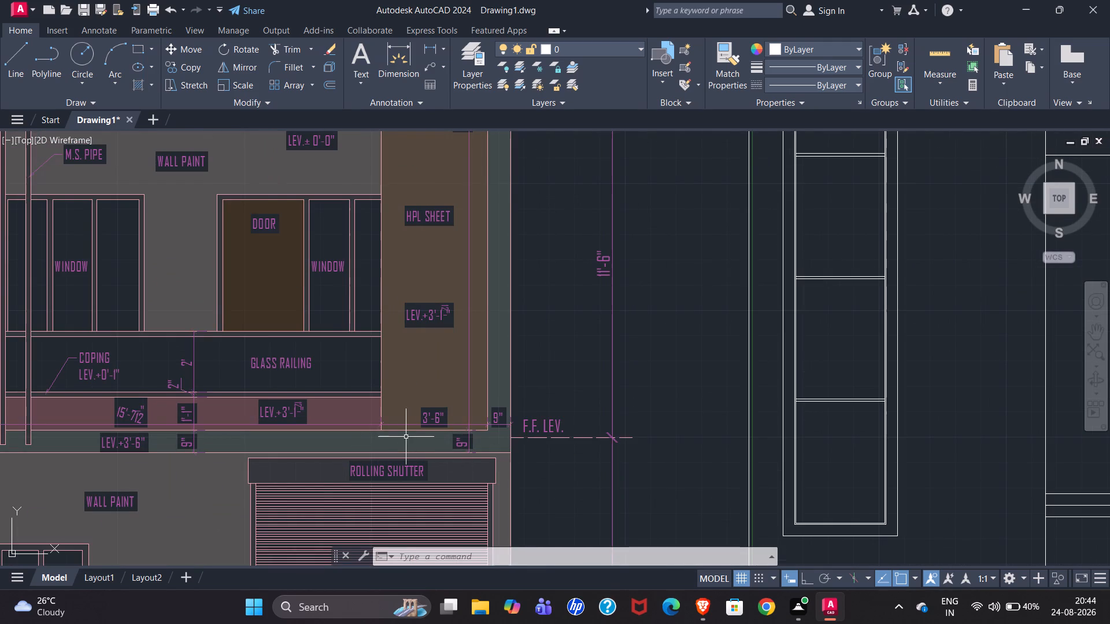
pyautogui.scroll(3, 417, 430)
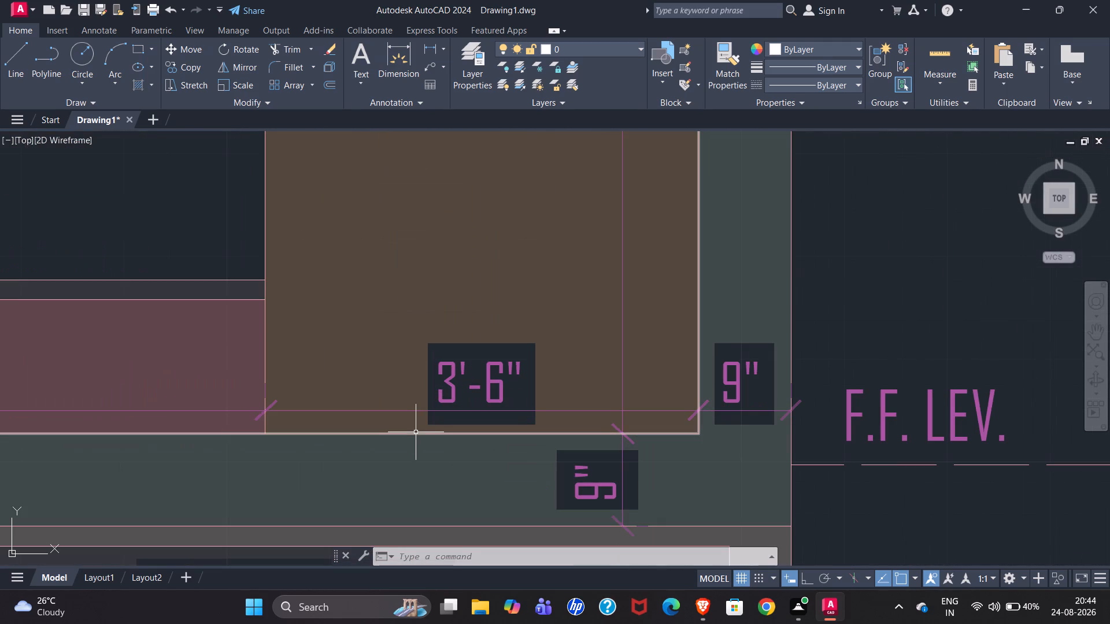
pyautogui.scroll(-1, 402, 434)
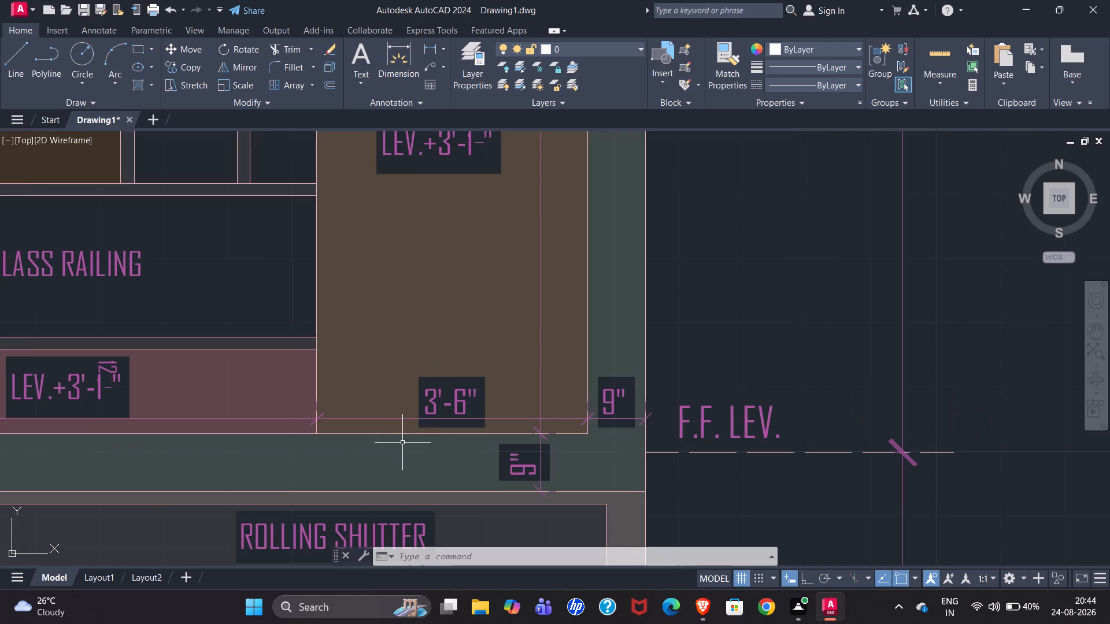
pyautogui.scroll(-1, 432, 432)
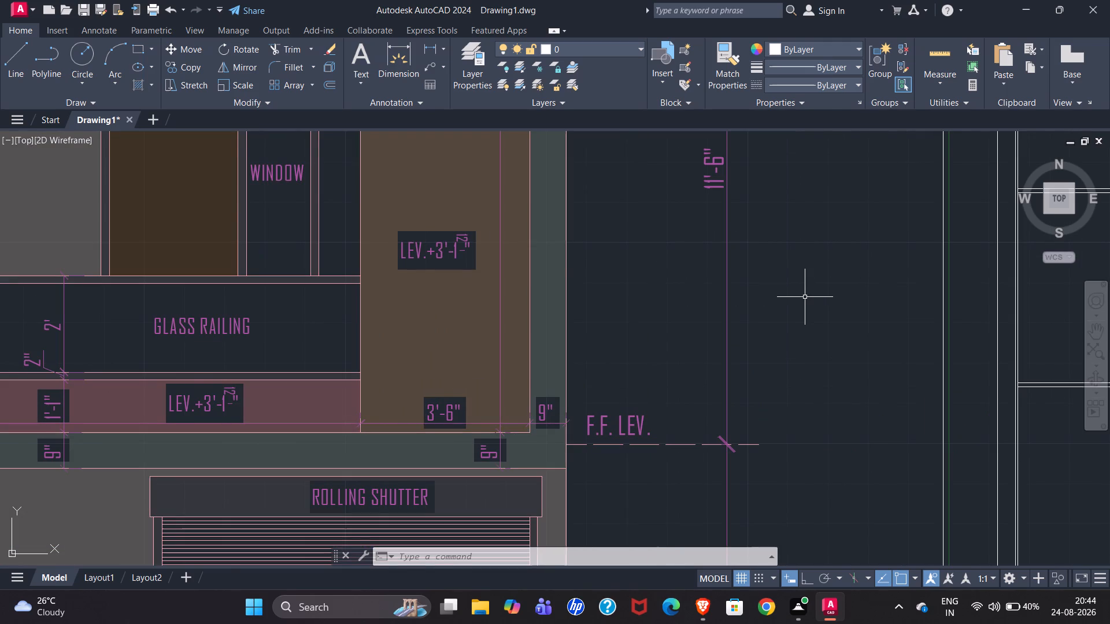
pyautogui.scroll(-1, 806, 296)
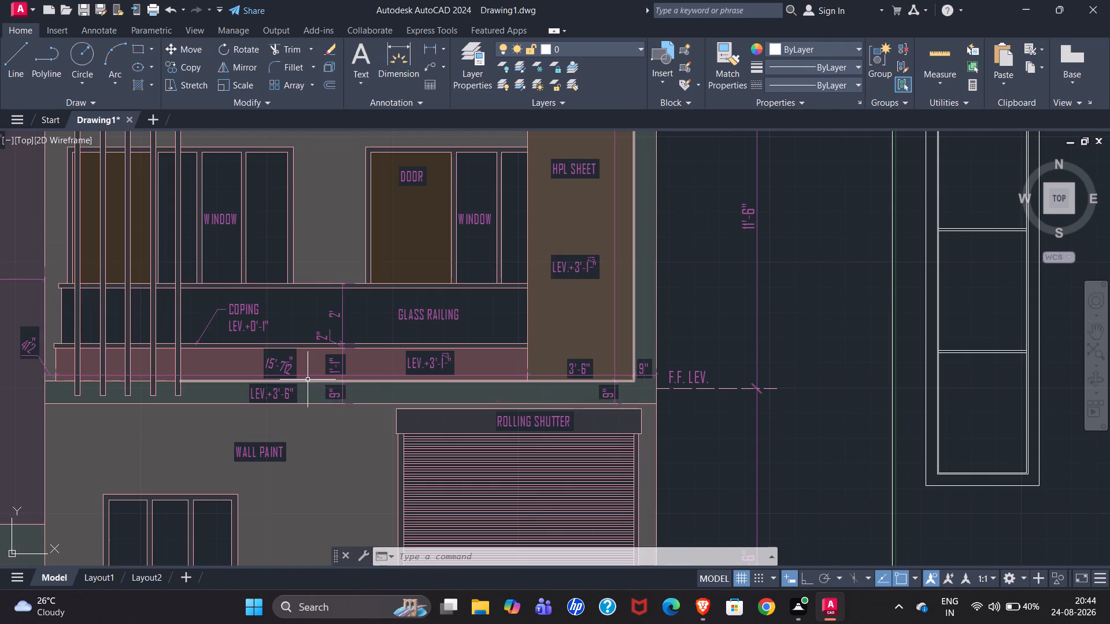
pyautogui.scroll(1, 308, 380)
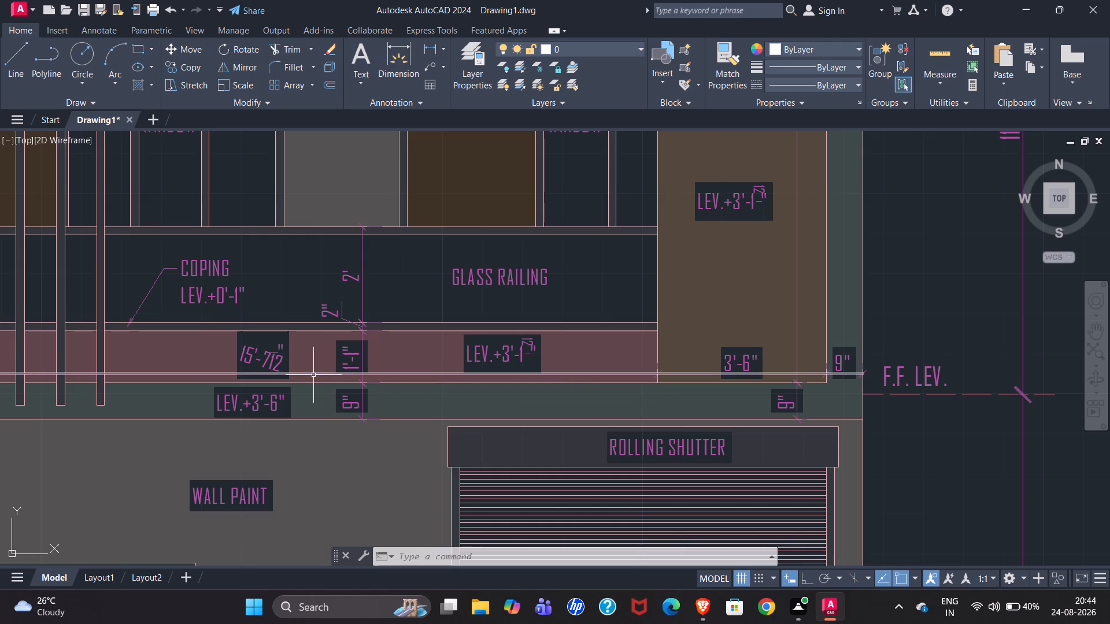
pyautogui.scroll(-1, 601, 336)
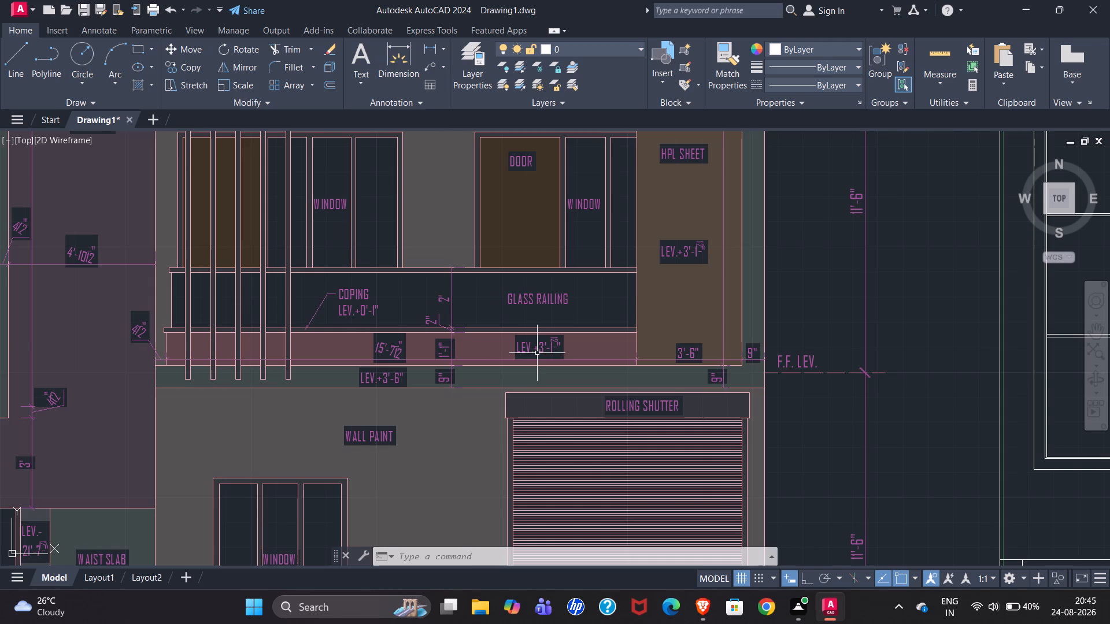
# Compare the redrawn elevation with the reference between the first-floor and roof levels, including the HPL sheet's extent below the roof band.
pyautogui.scroll(-1, 463, 382)
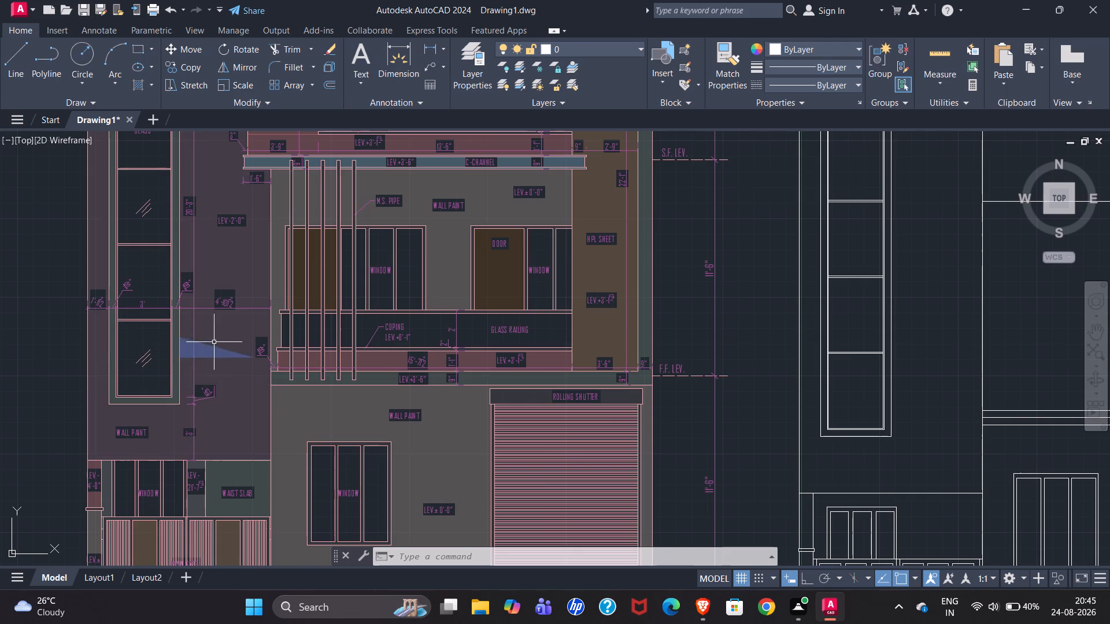
pyautogui.scroll(-2, 0, 377)
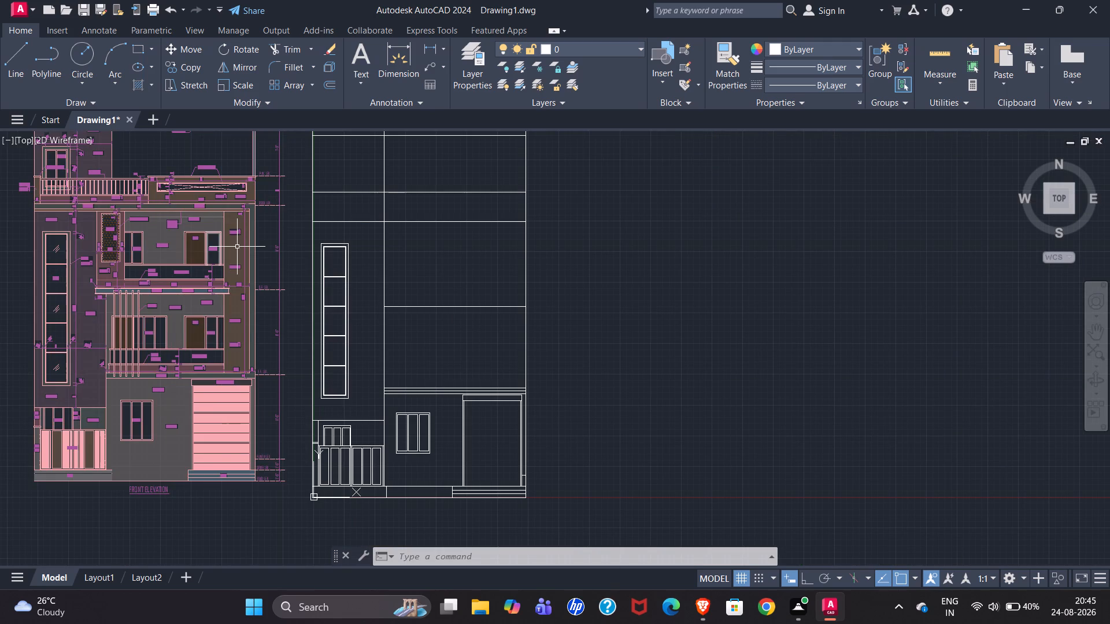
pyautogui.scroll(2, 149, 283)
pyautogui.scroll(-1, 128, 295)
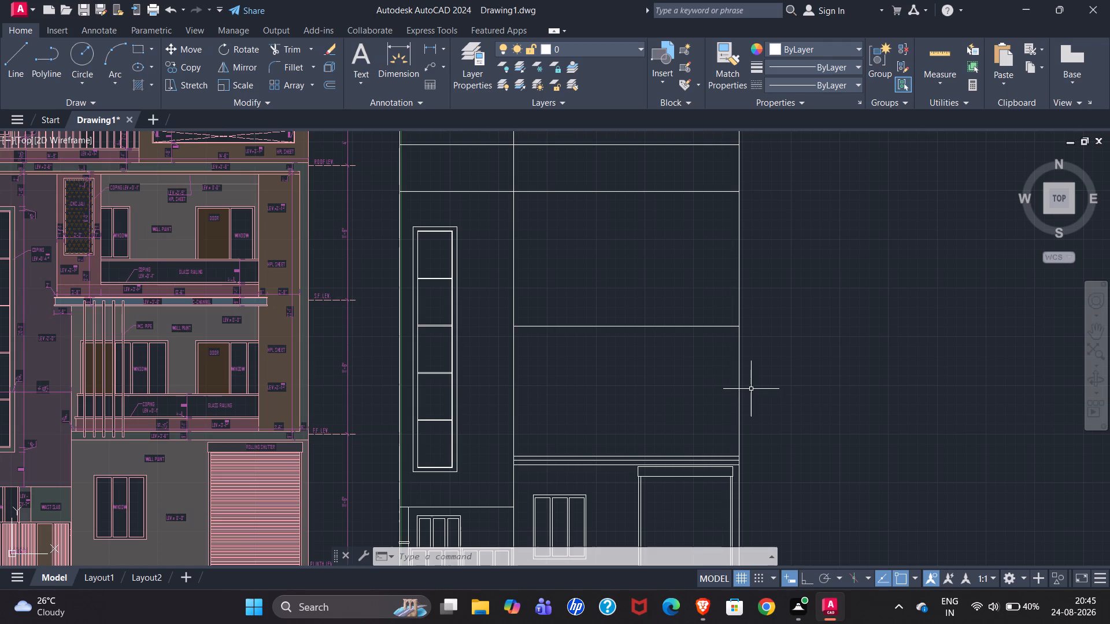
pyautogui.scroll(-1, 751, 389)
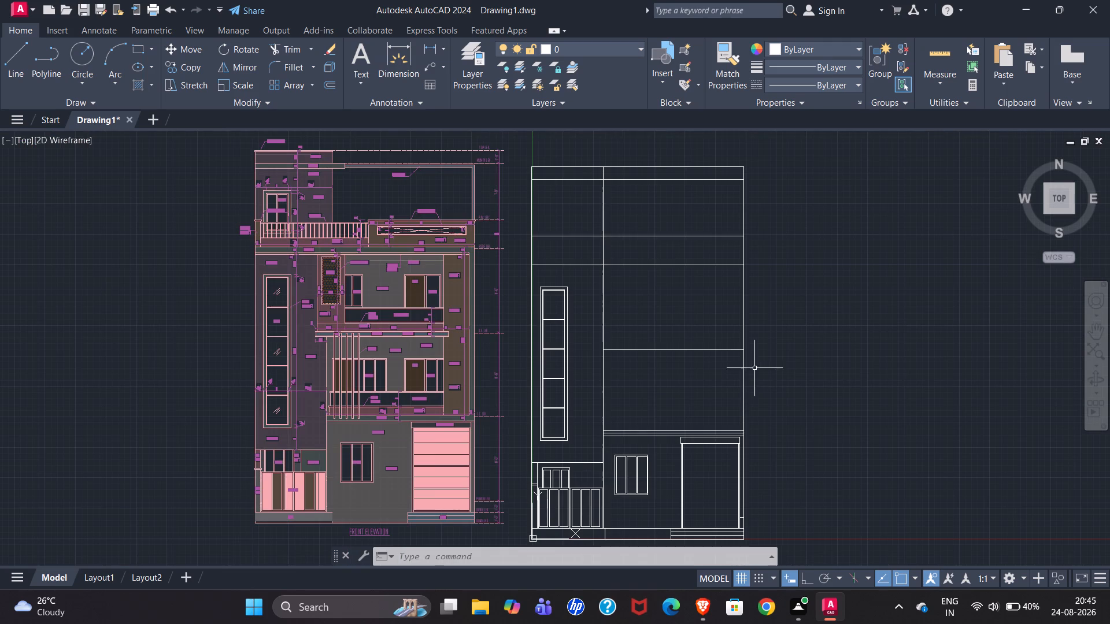
pyautogui.scroll(2, 468, 223)
pyautogui.scroll(-1, 461, 227)
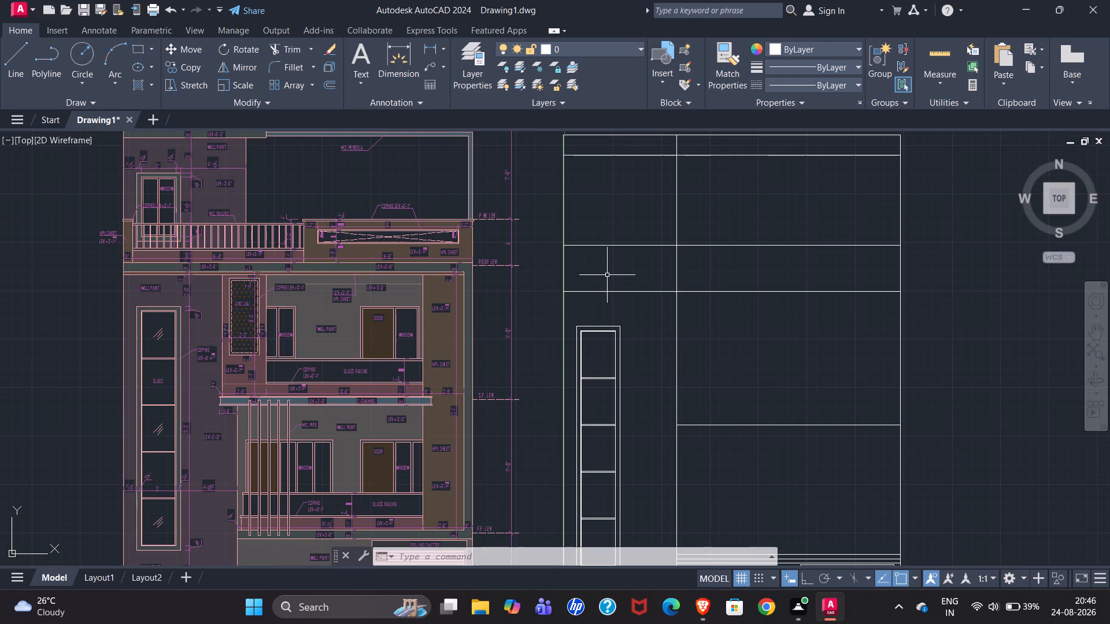
pyautogui.scroll(2, 381, 269)
pyautogui.scroll(-1, 267, 244)
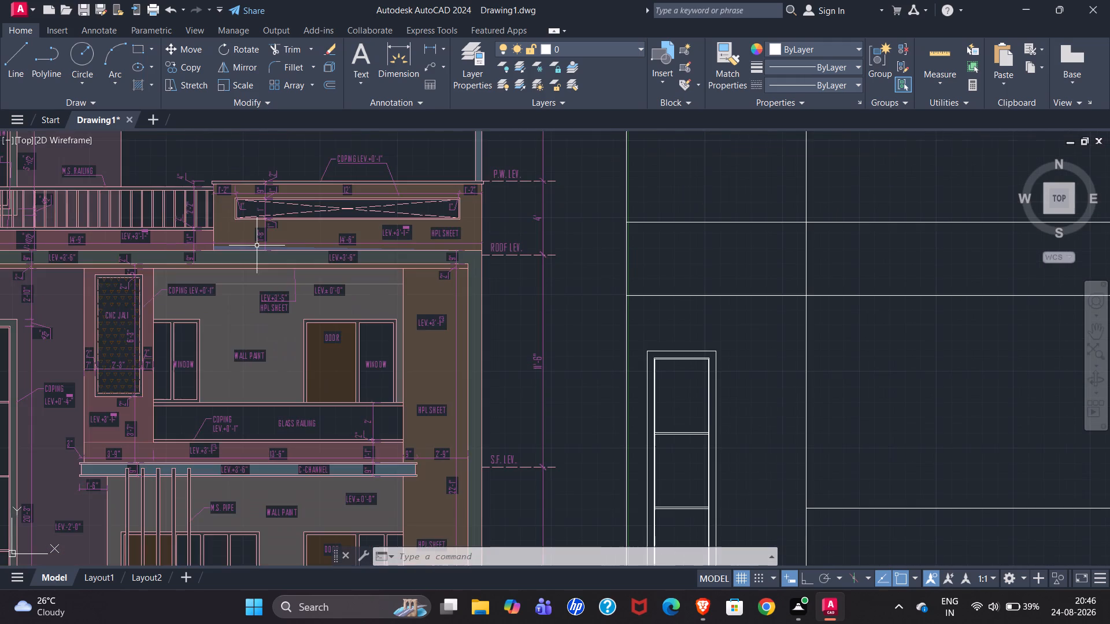
pyautogui.scroll(-1, 239, 246)
pyautogui.scroll(-1, 643, 270)
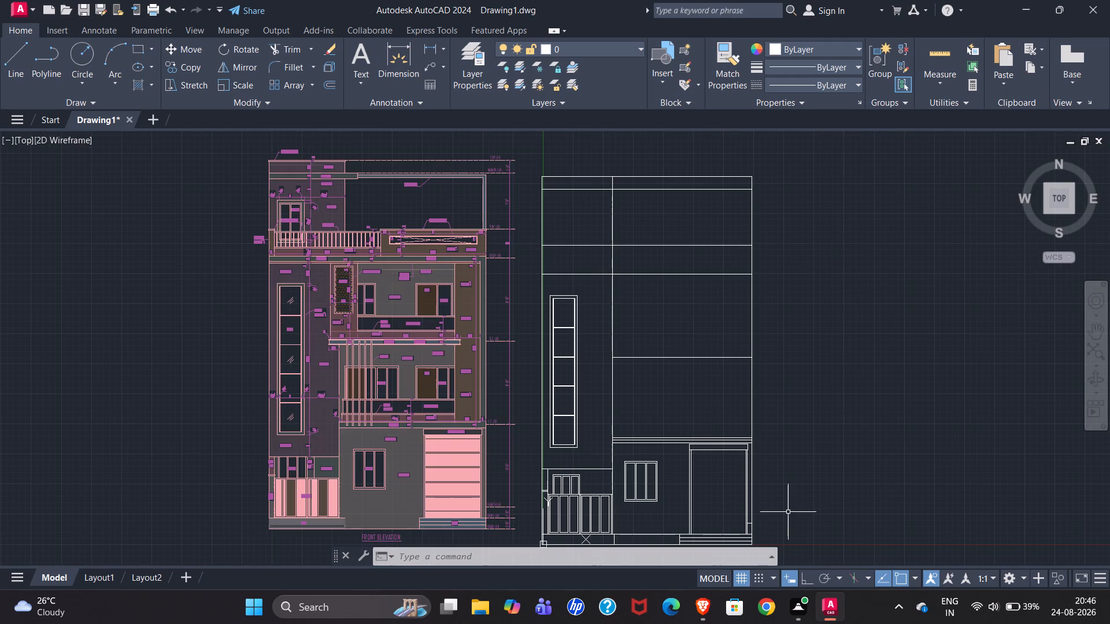
pyautogui.scroll(4, 484, 251)
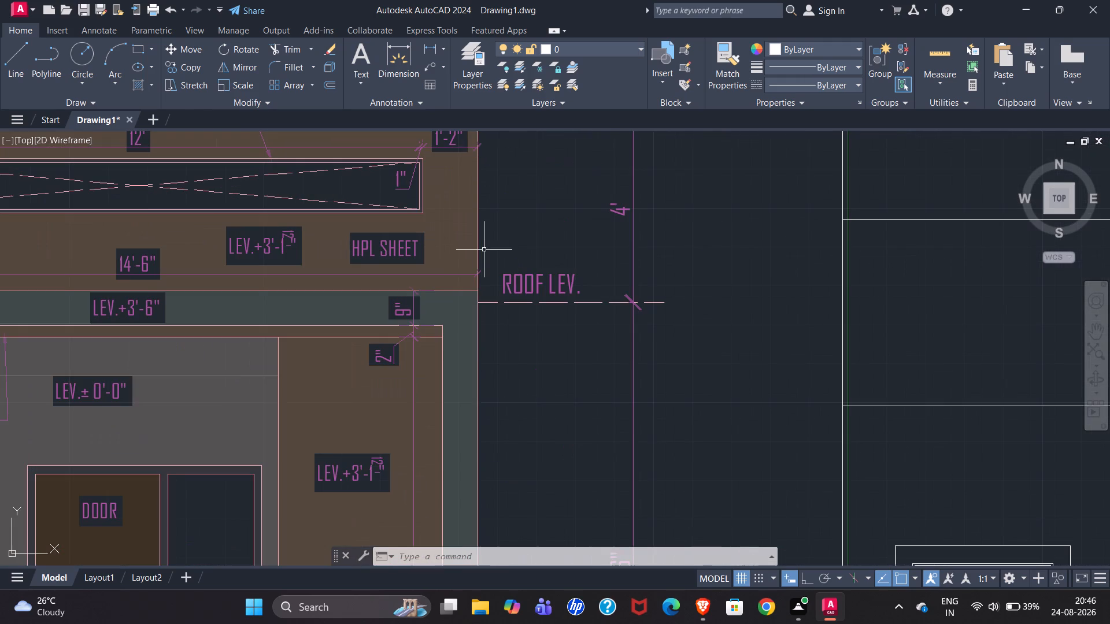
pyautogui.scroll(-3, 476, 250)
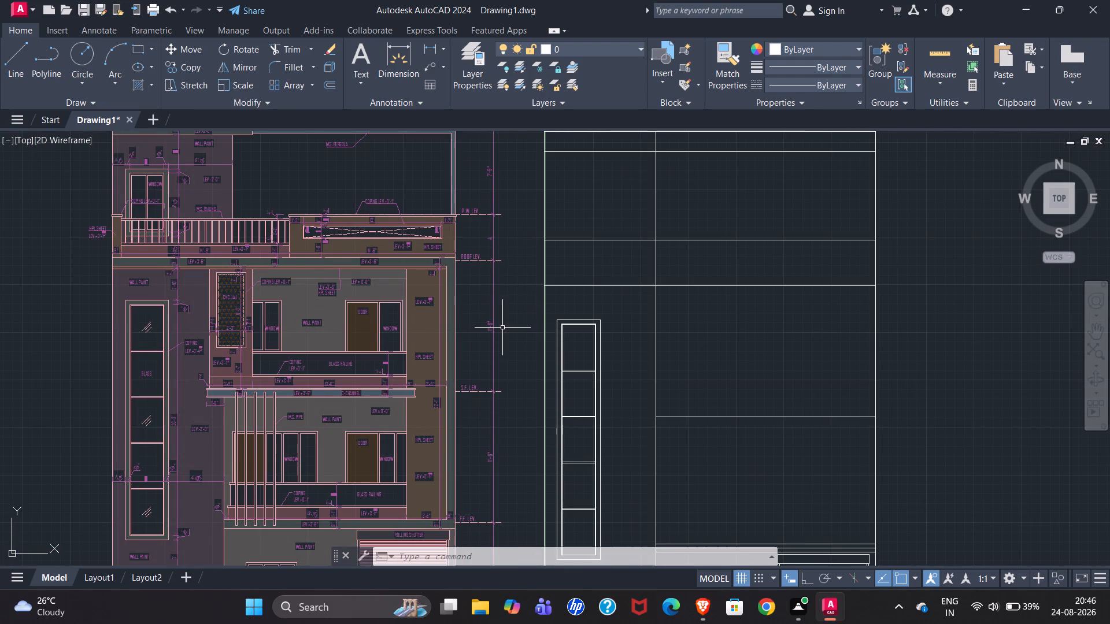
pyautogui.scroll(-1, 425, 257)
pyautogui.scroll(1, 468, 402)
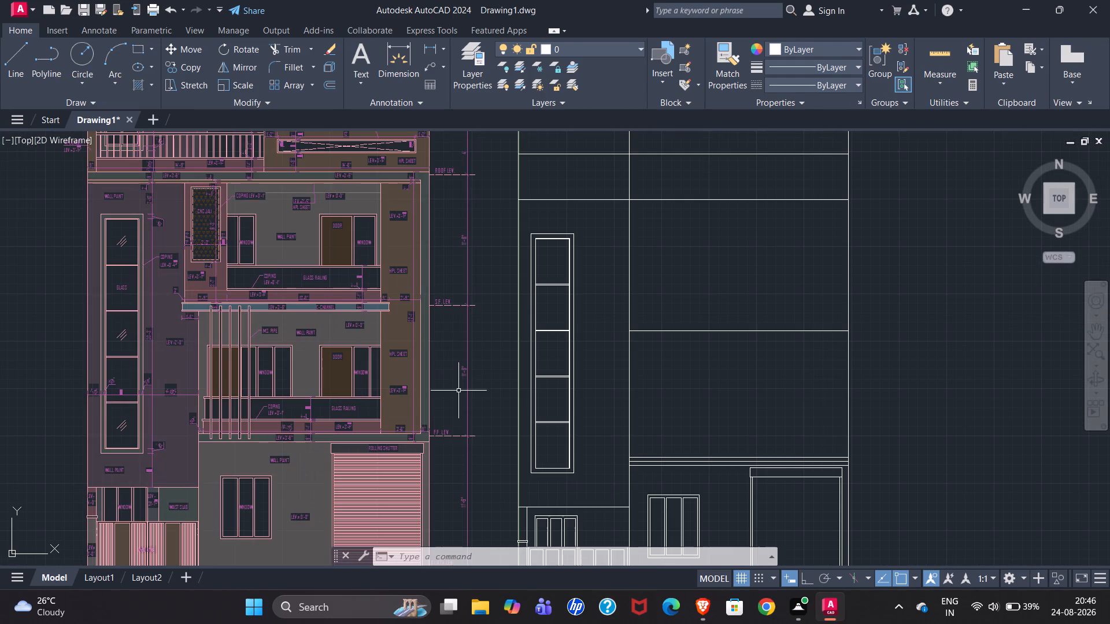
pyautogui.scroll(-1, 763, 357)
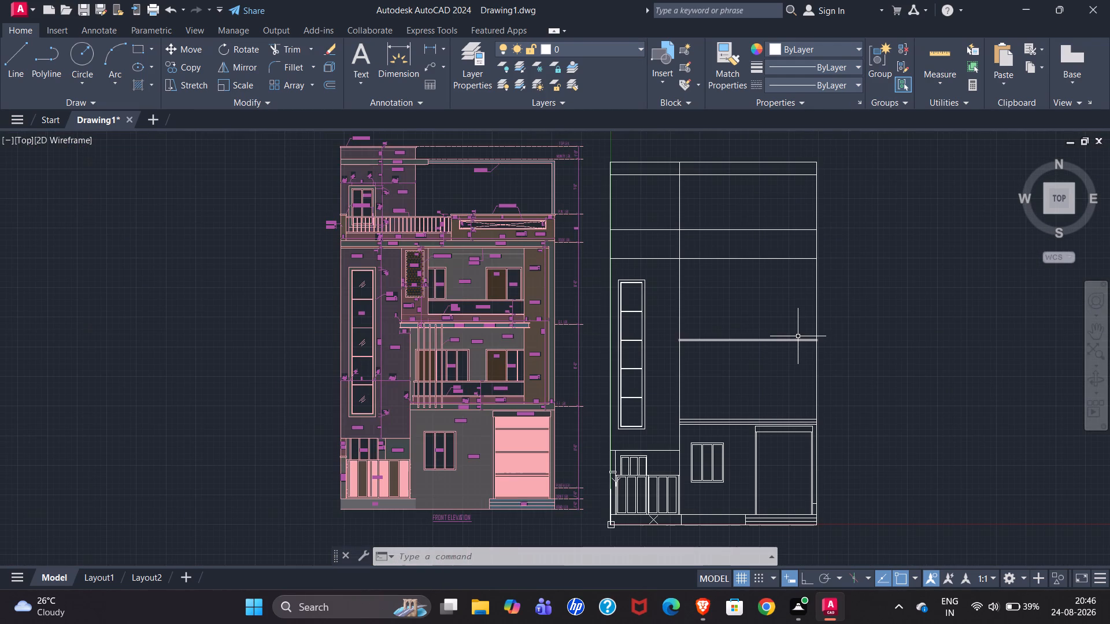
# Draw a vertical line along the redrawn elevation's right wall edge from the roof-level line down to the top band line above the shutter.
pyautogui.click(9, 50)
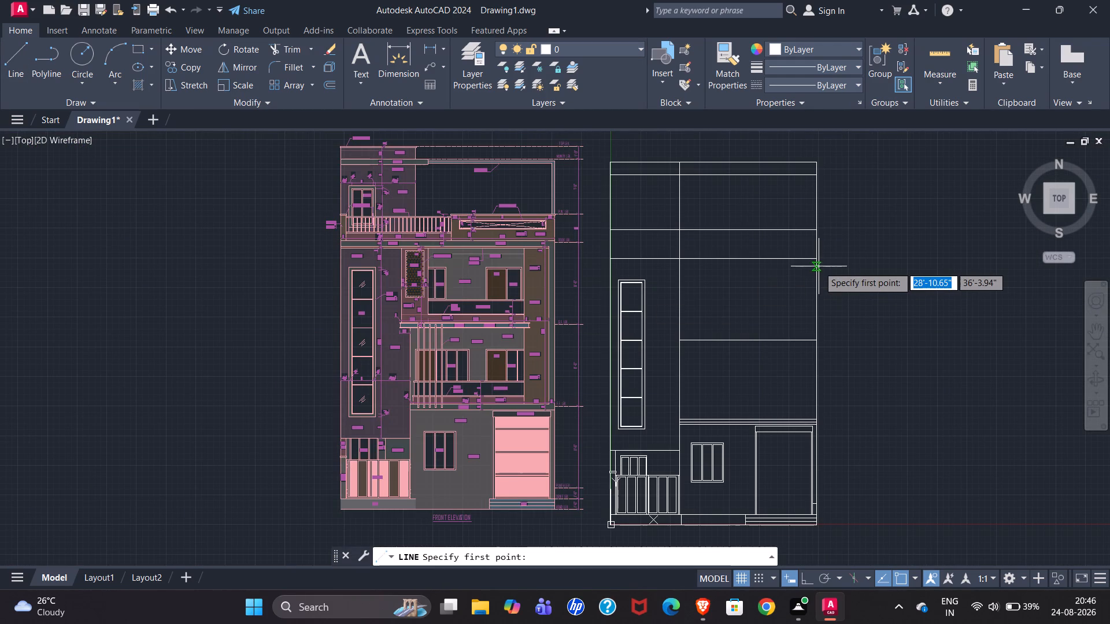
pyautogui.scroll(4, 817, 260)
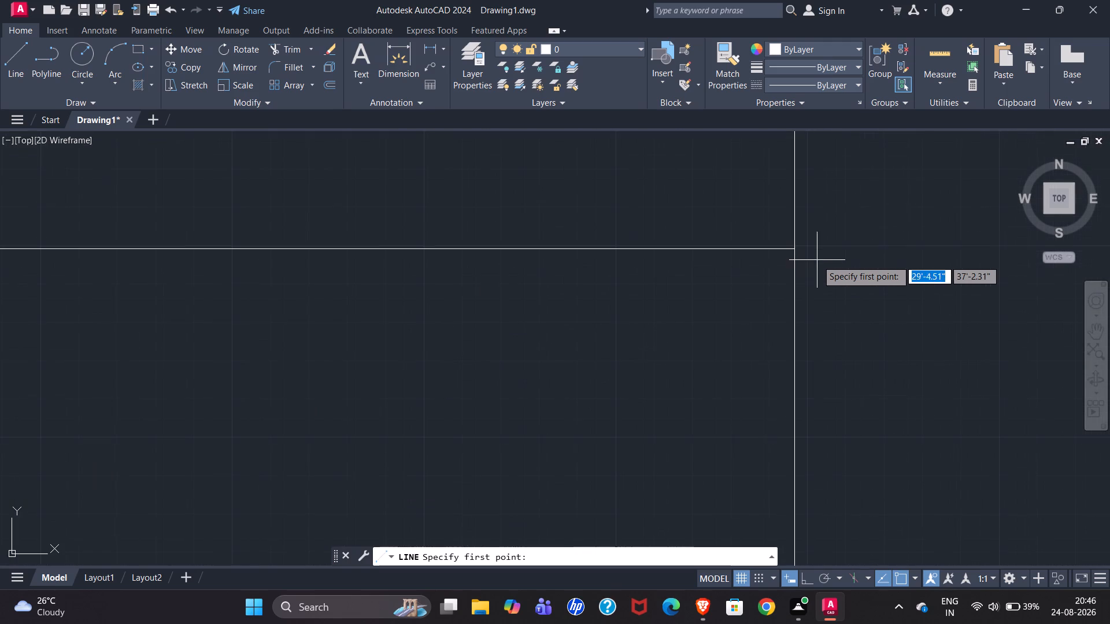
pyautogui.click(793, 250)
pyautogui.scroll(-3, 805, 210)
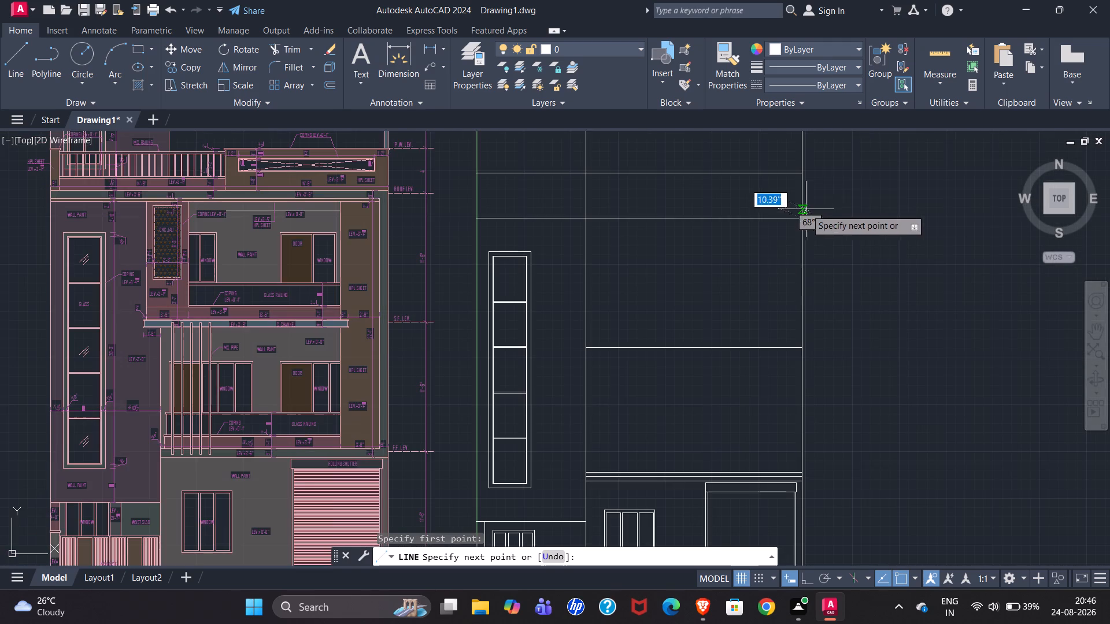
pyautogui.scroll(3, 789, 501)
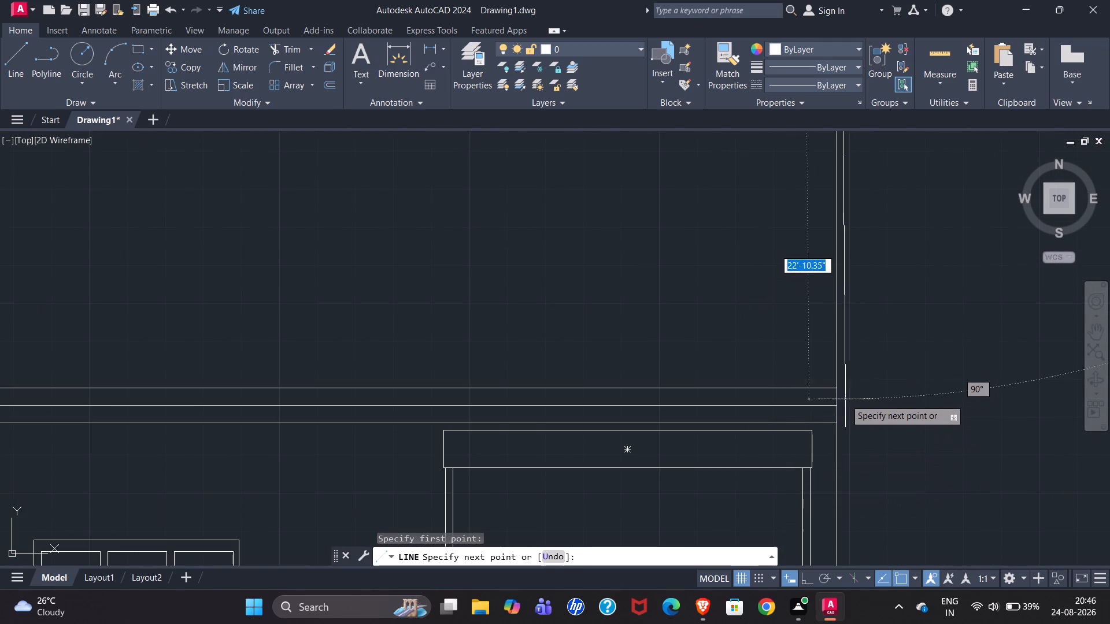
pyautogui.click(838, 391)
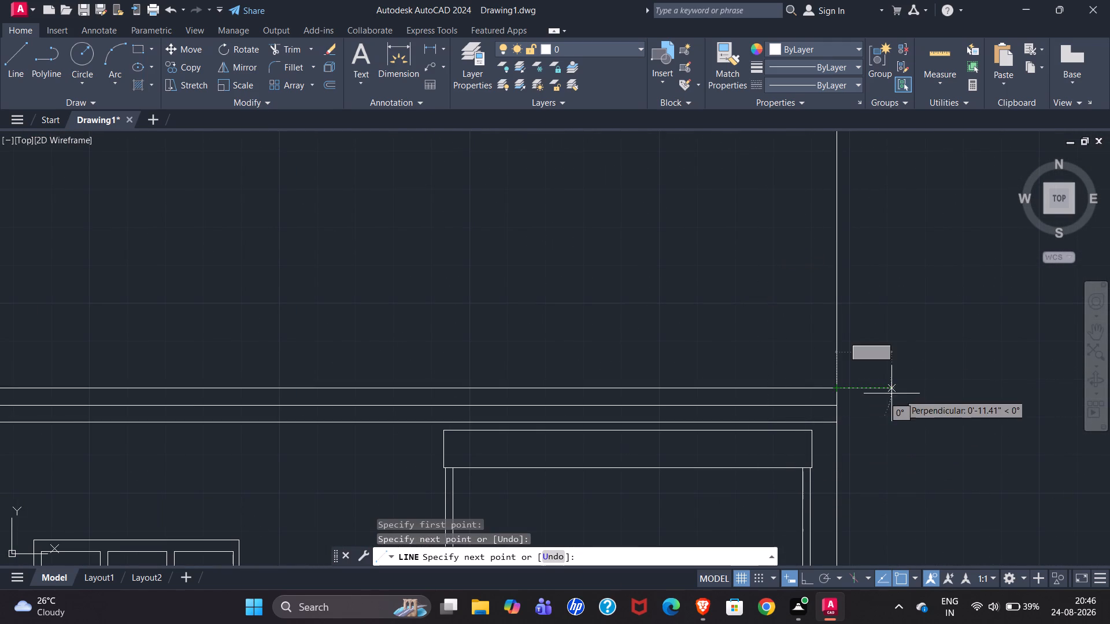
pyautogui.scroll(-2, 919, 397)
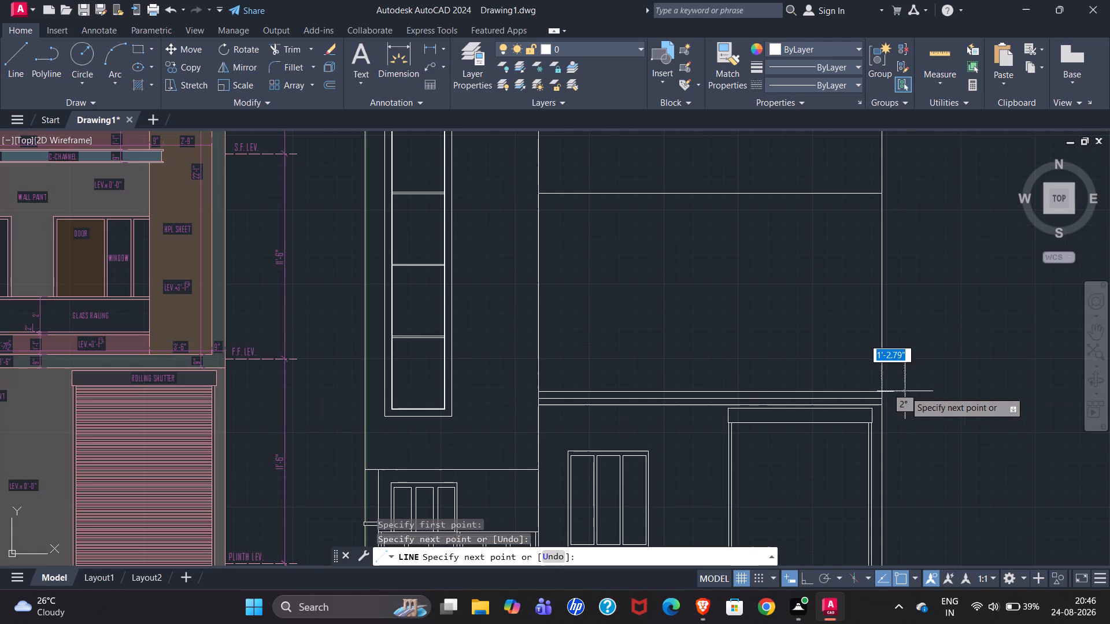
pyautogui.press('`')
pyautogui.press('Escape')
pyautogui.press('Escape')
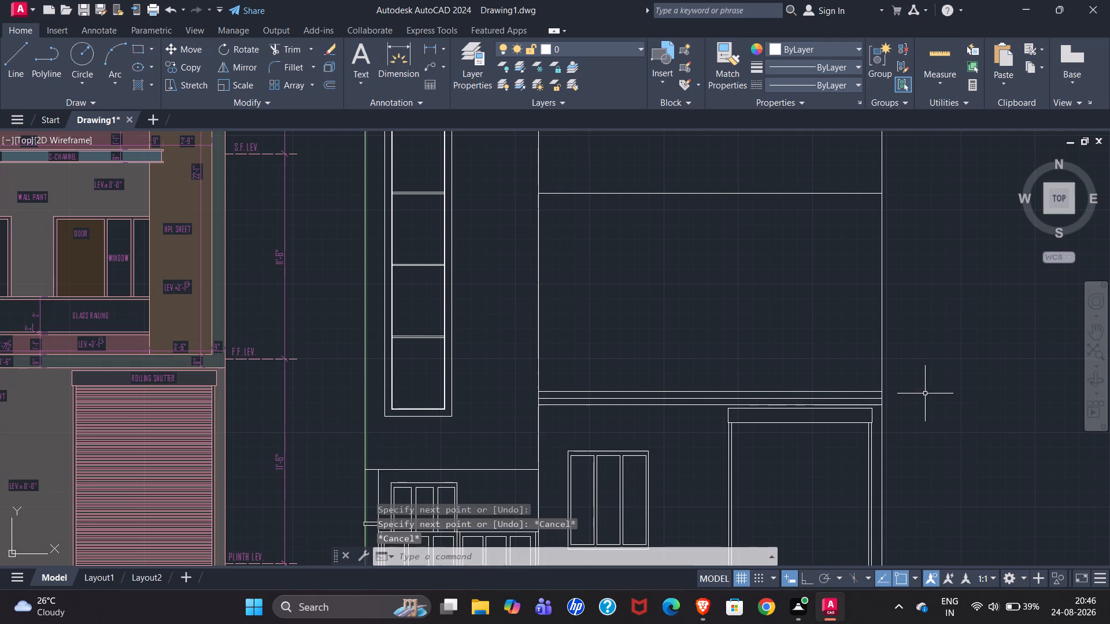
# Offset the new vertical line at the right wall edge 9" inward.
pyautogui.click(882, 327)
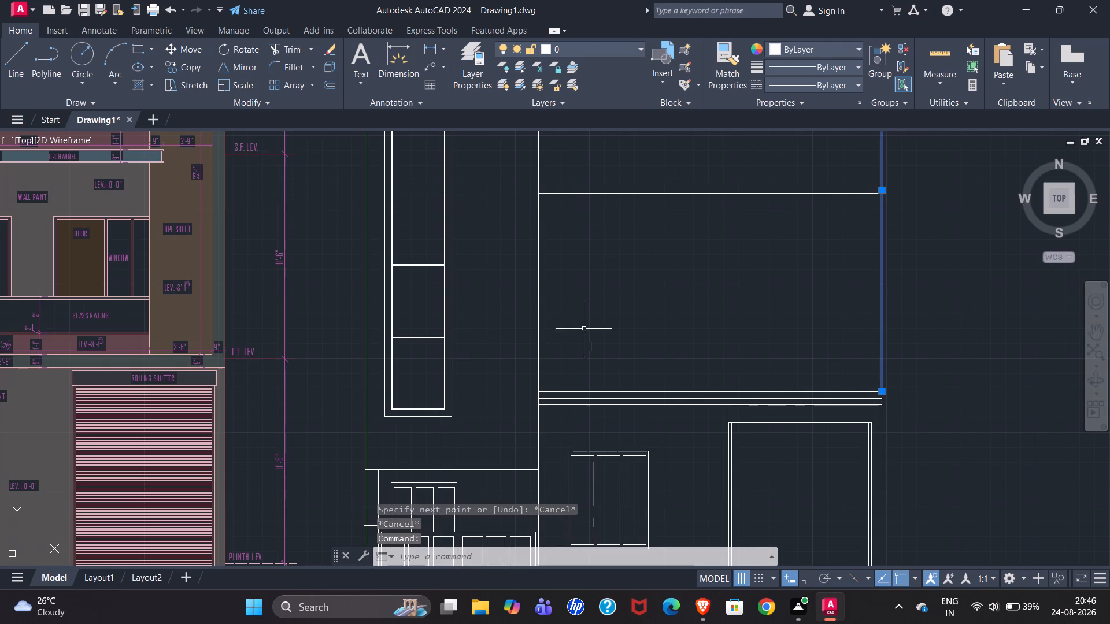
pyautogui.press('o')
pyautogui.press('Return')
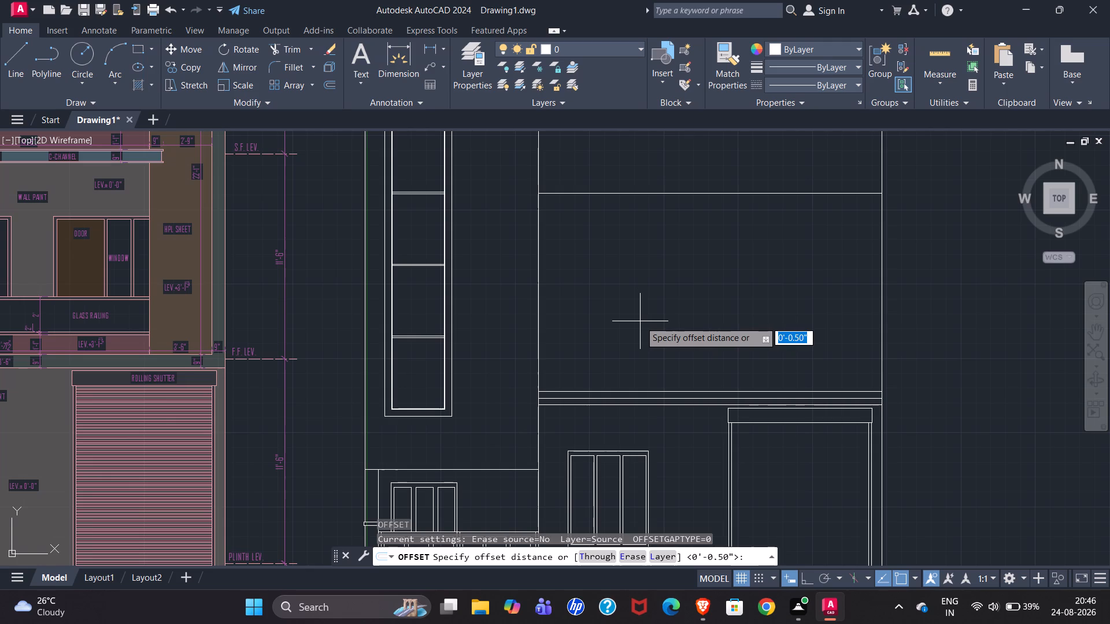
pyautogui.press('9')
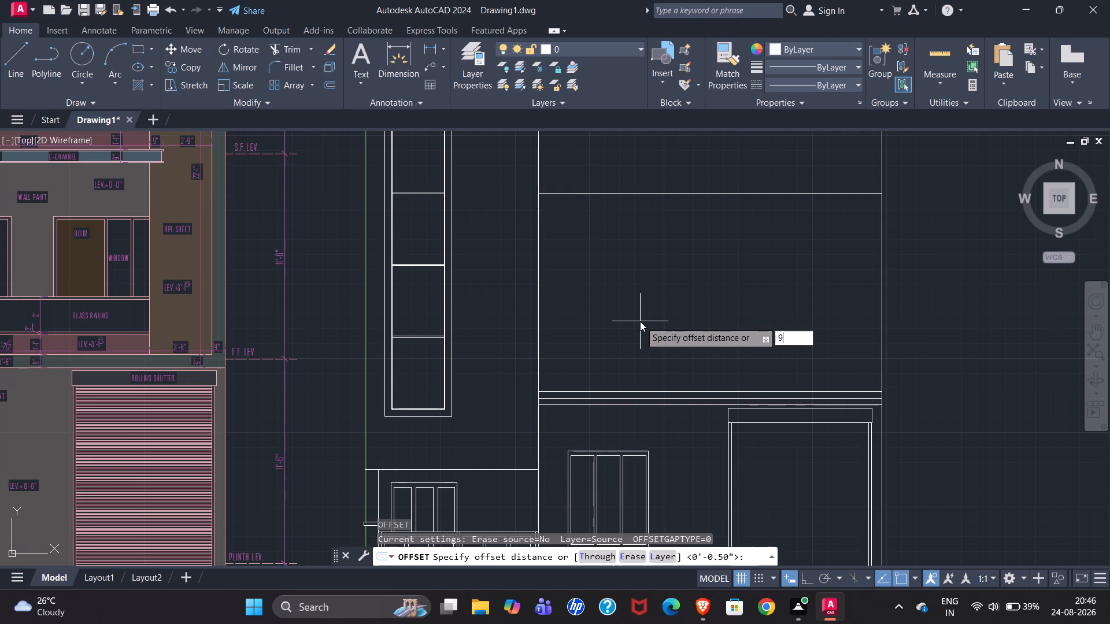
pyautogui.hotkey('shift', '"')
pyautogui.press('Return')
pyautogui.click(656, 325)
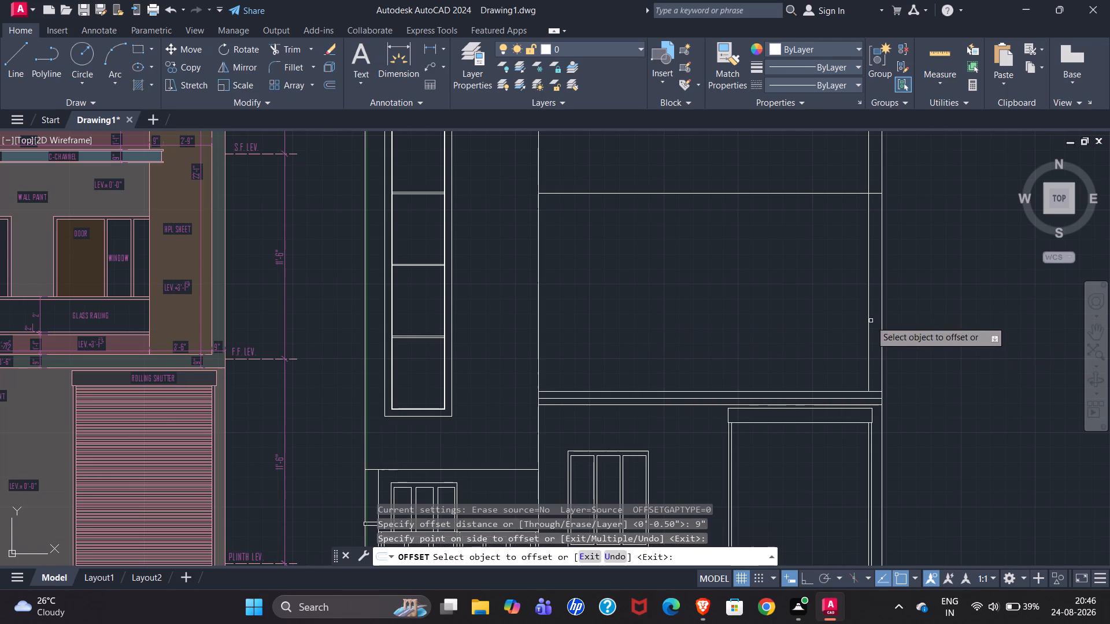
# Offset the inner vertical line a further 3'6" inward to set the HPL sheet panel's width.
pyautogui.click(867, 320)
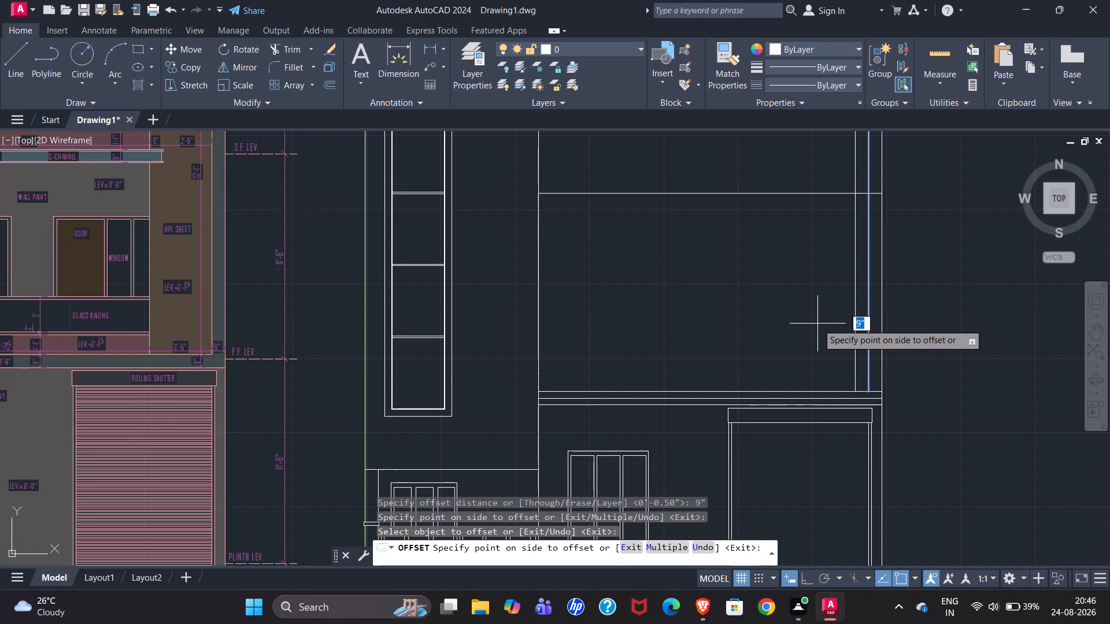
pyautogui.press('3')
pyautogui.write('\'6"')
pyautogui.press('Return')
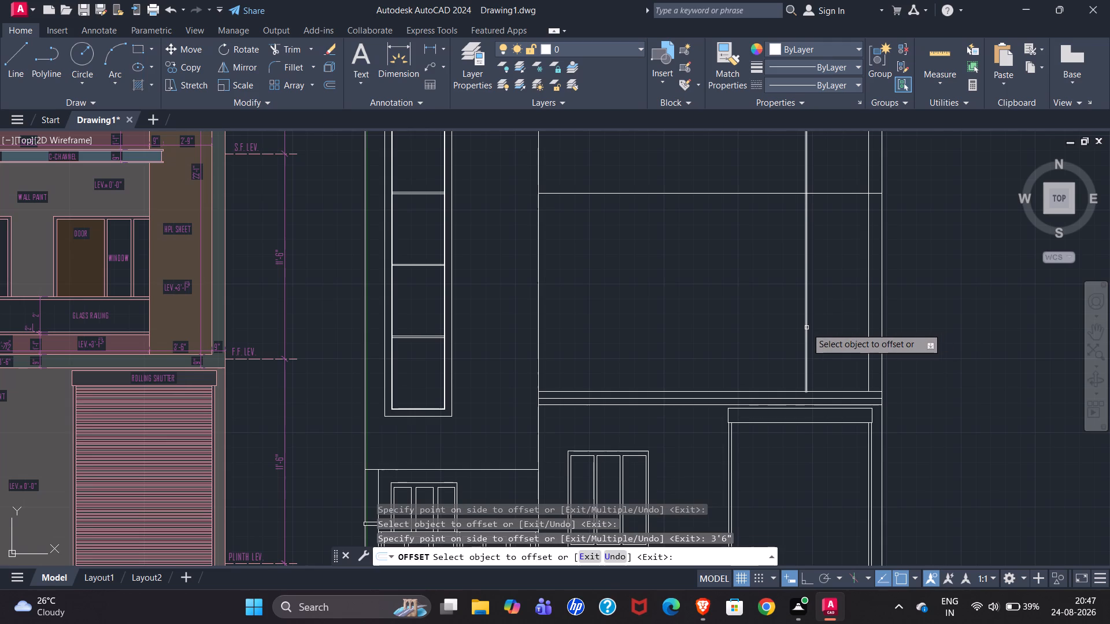
pyautogui.click(761, 327)
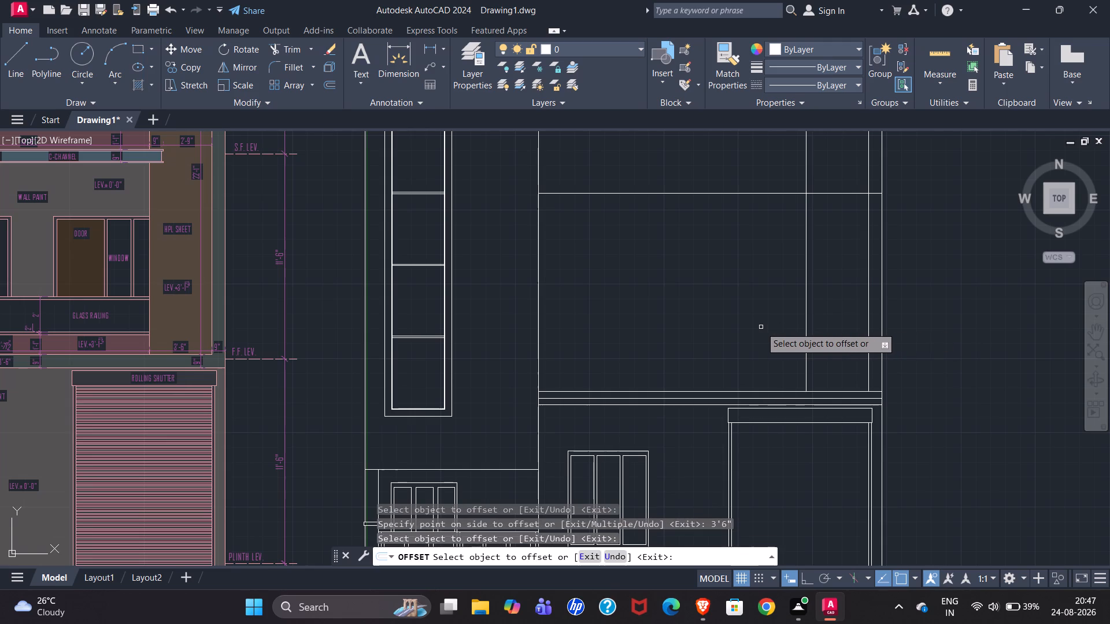
pyautogui.press('Escape')
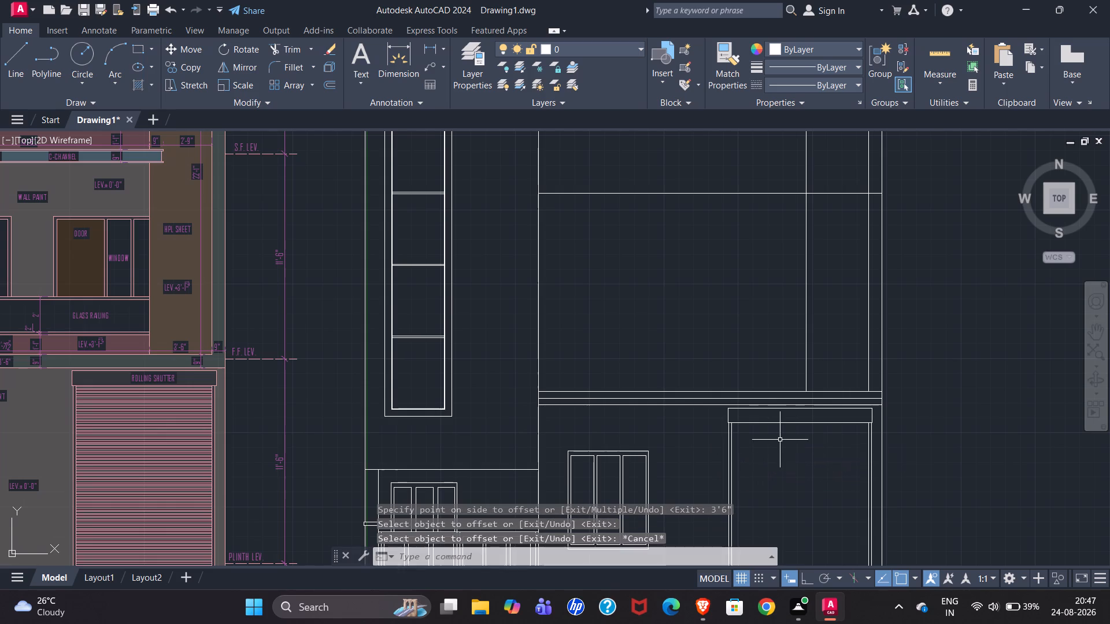
pyautogui.scroll(2, 877, 422)
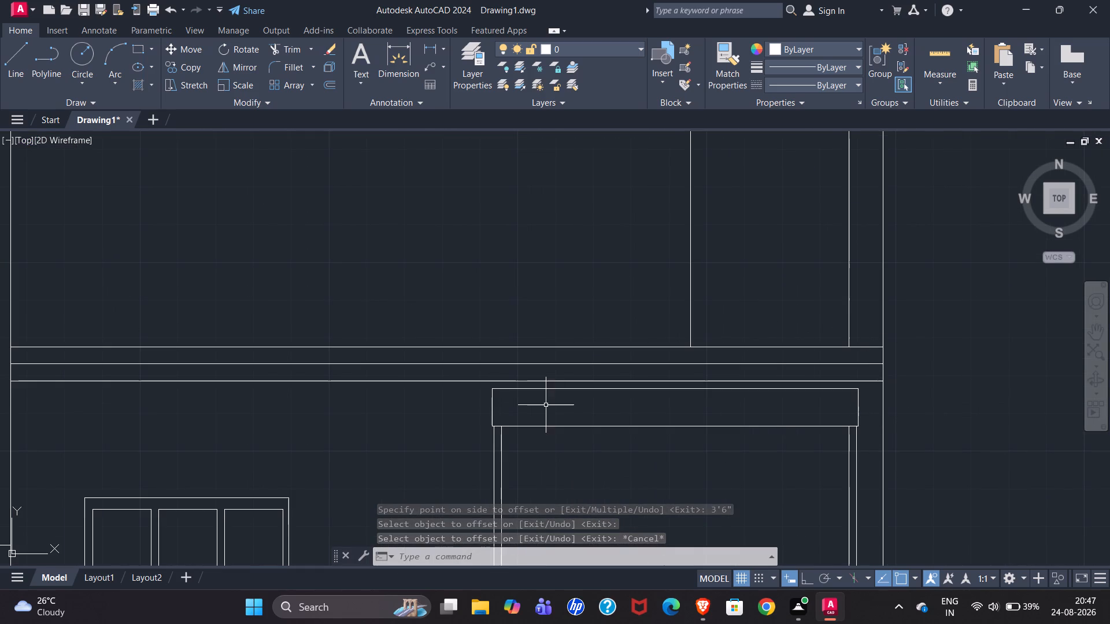
# Trim the second-floor level line out of the HPL sheet panel and the 9" strip beside the right wall edge.
pyautogui.scroll(-3, 664, 380)
pyautogui.scroll(3, 314, 363)
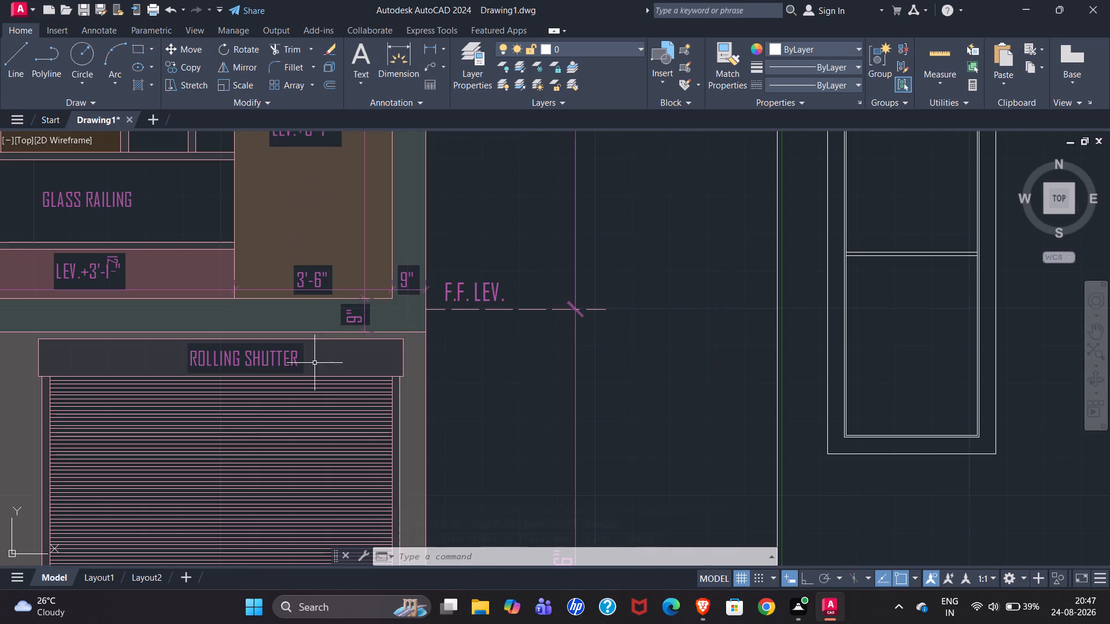
pyautogui.scroll(-2, 244, 342)
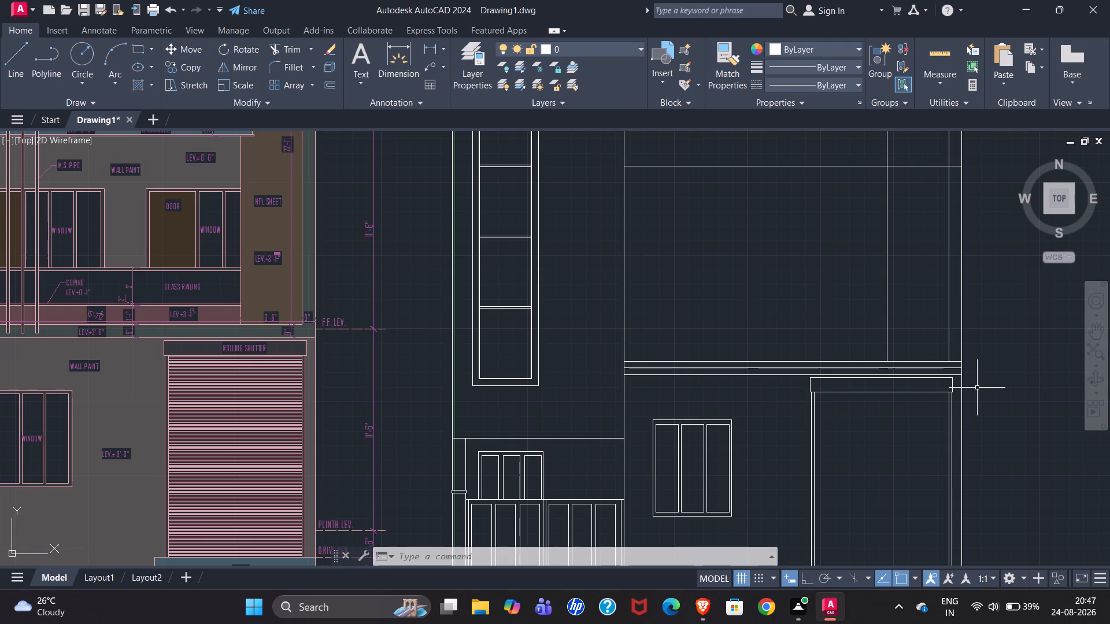
pyautogui.scroll(2, 978, 383)
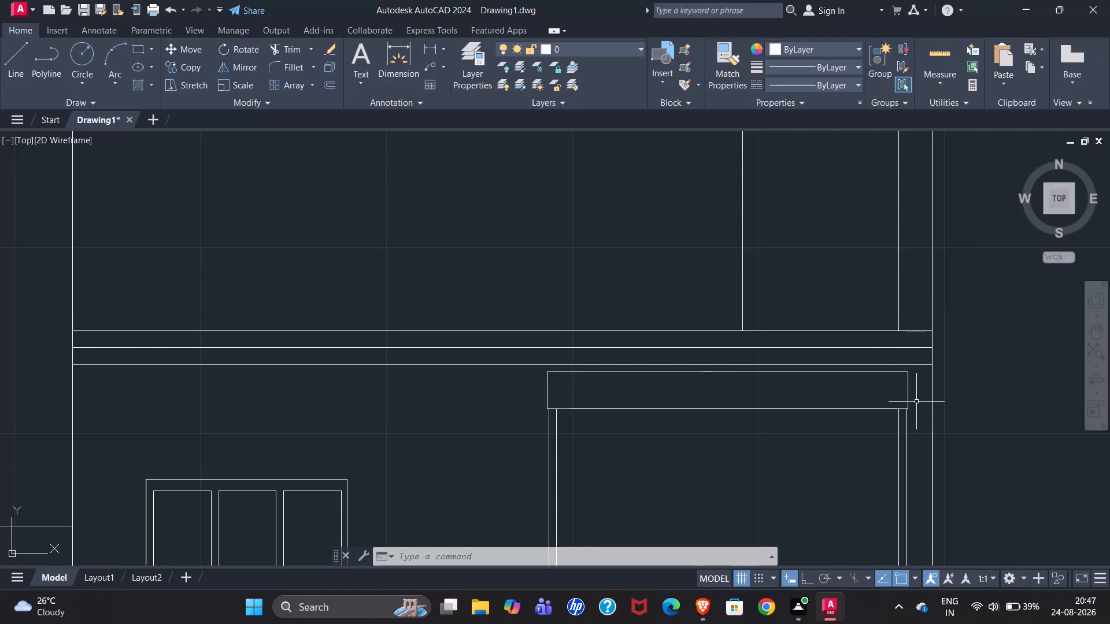
pyautogui.scroll(-2, 860, 400)
pyautogui.scroll(-2, 749, 340)
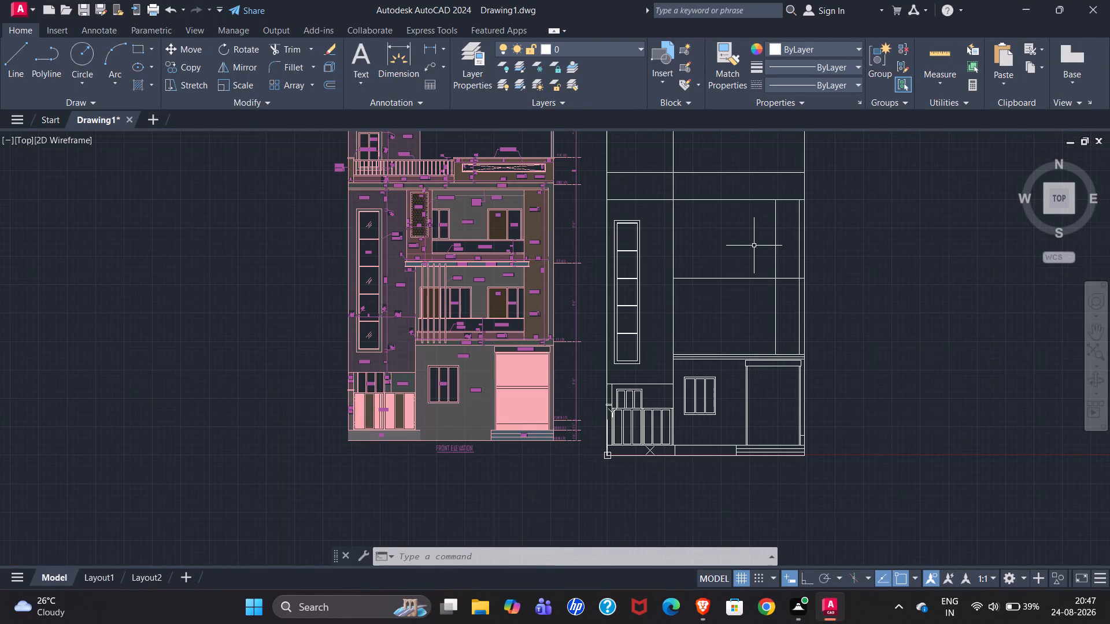
pyautogui.scroll(3, 789, 282)
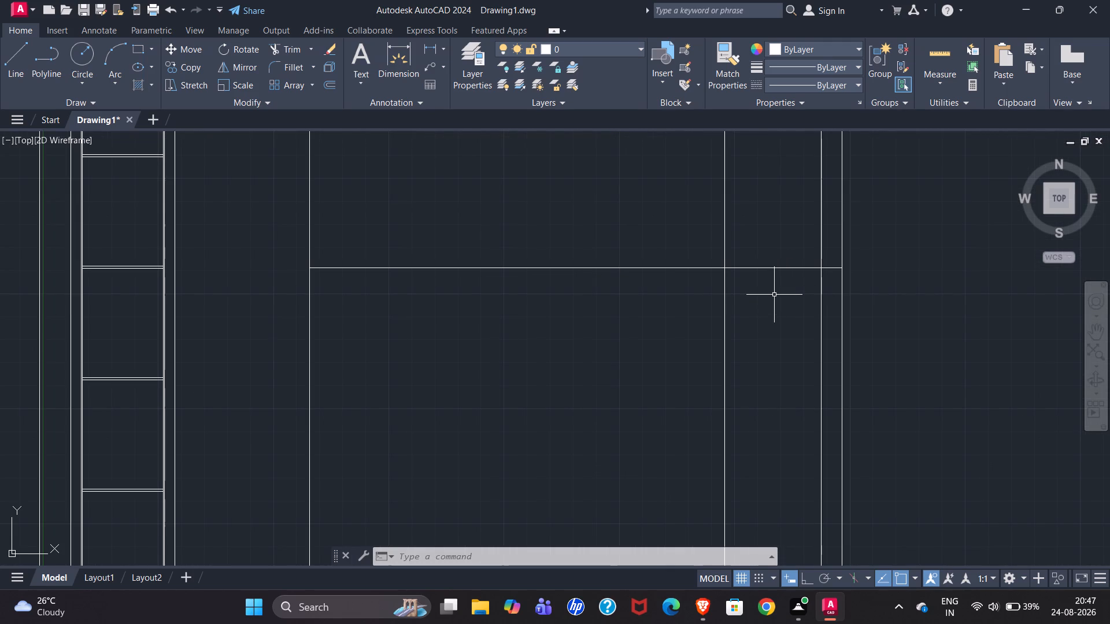
pyautogui.write('tr')
pyautogui.press('Return')
pyautogui.moveTo(776, 244); pyautogui.dragTo(776, 274)
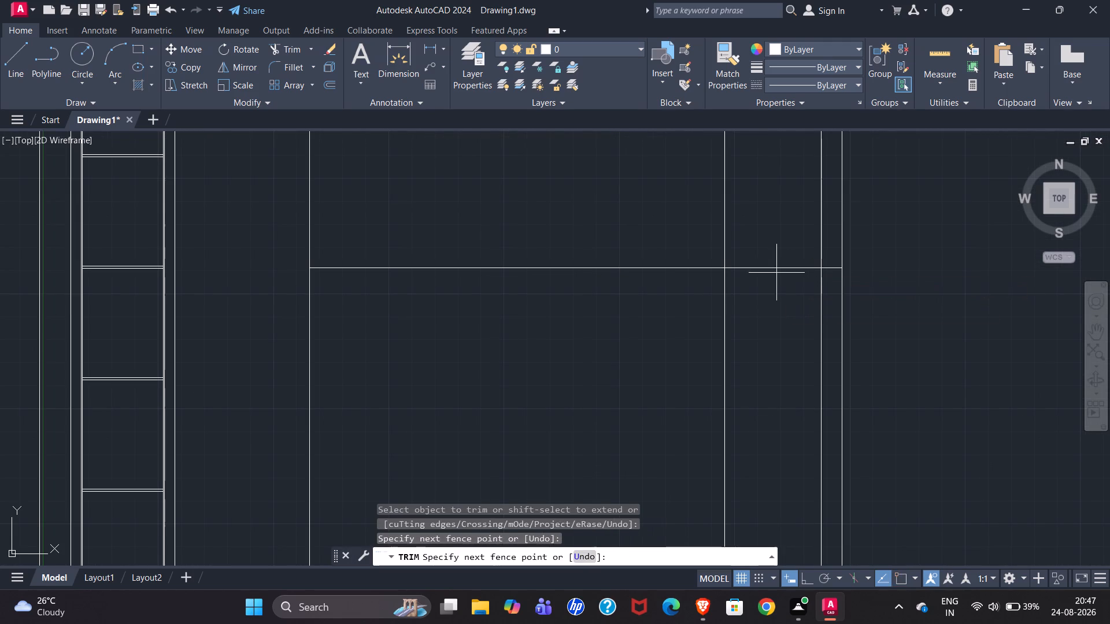
pyautogui.moveTo(776, 274); pyautogui.dragTo(777, 295)
pyautogui.moveTo(833, 278); pyautogui.dragTo(834, 255)
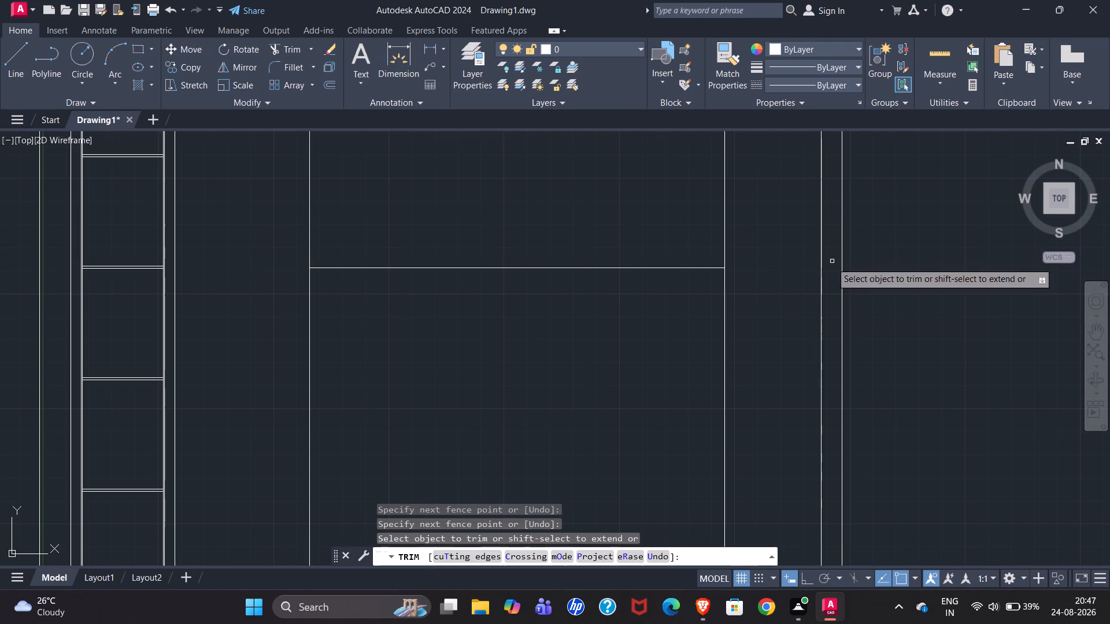
pyautogui.scroll(-3, 791, 294)
pyautogui.press('Escape')
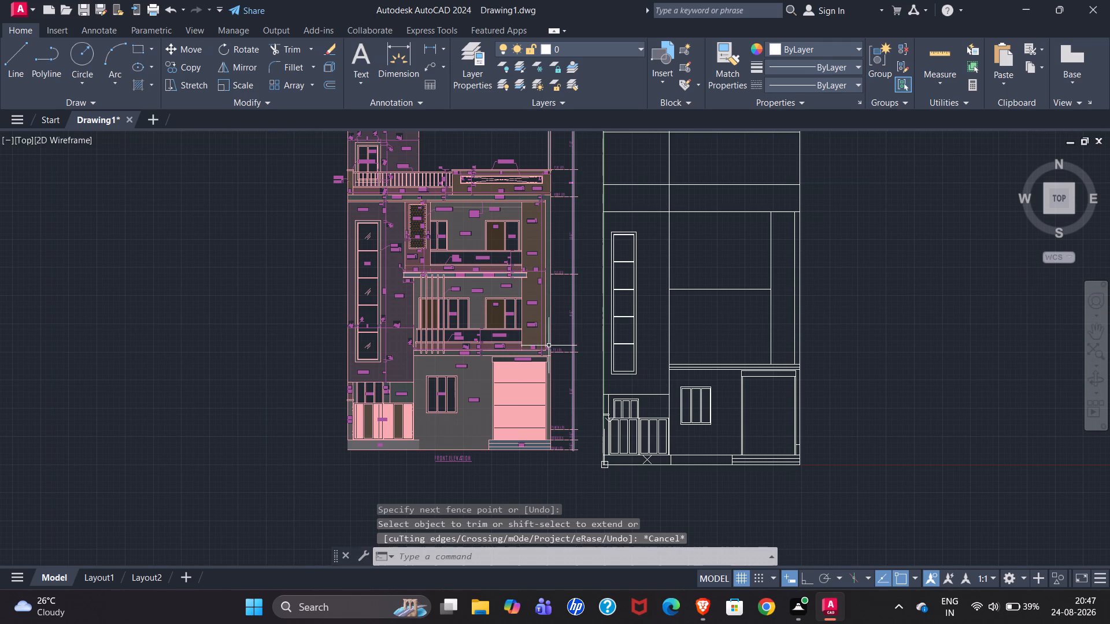
# Examine the reference's first-floor balcony: parapet, coping, glass railing and M.S. pipes, with their dimensions above the 9" band.
pyautogui.scroll(2, 542, 346)
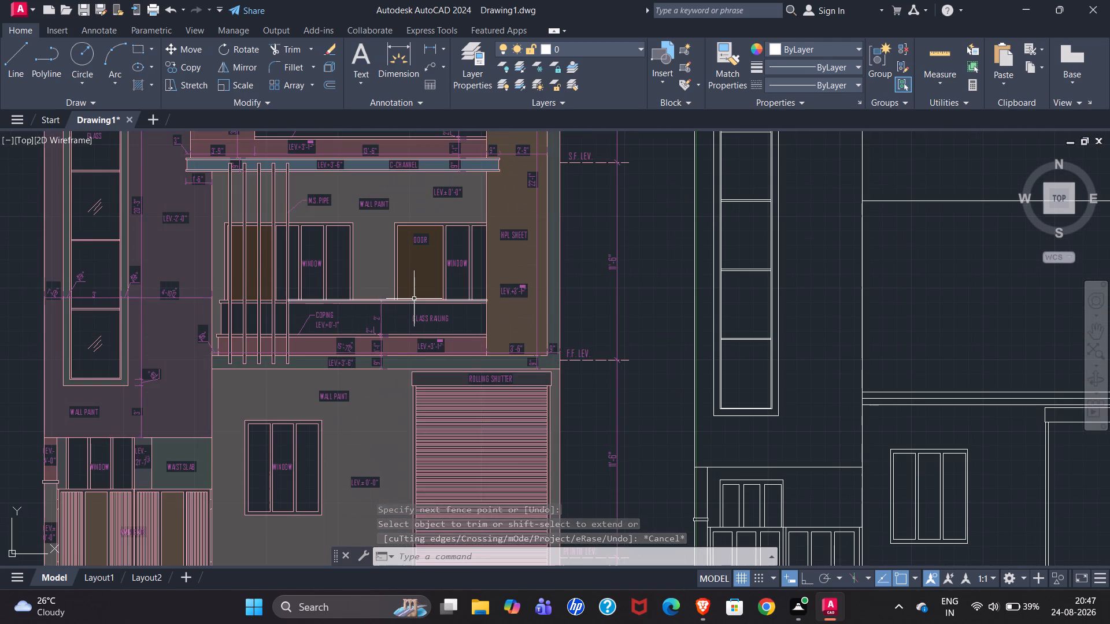
pyautogui.scroll(3, 443, 261)
pyautogui.scroll(-2, 401, 281)
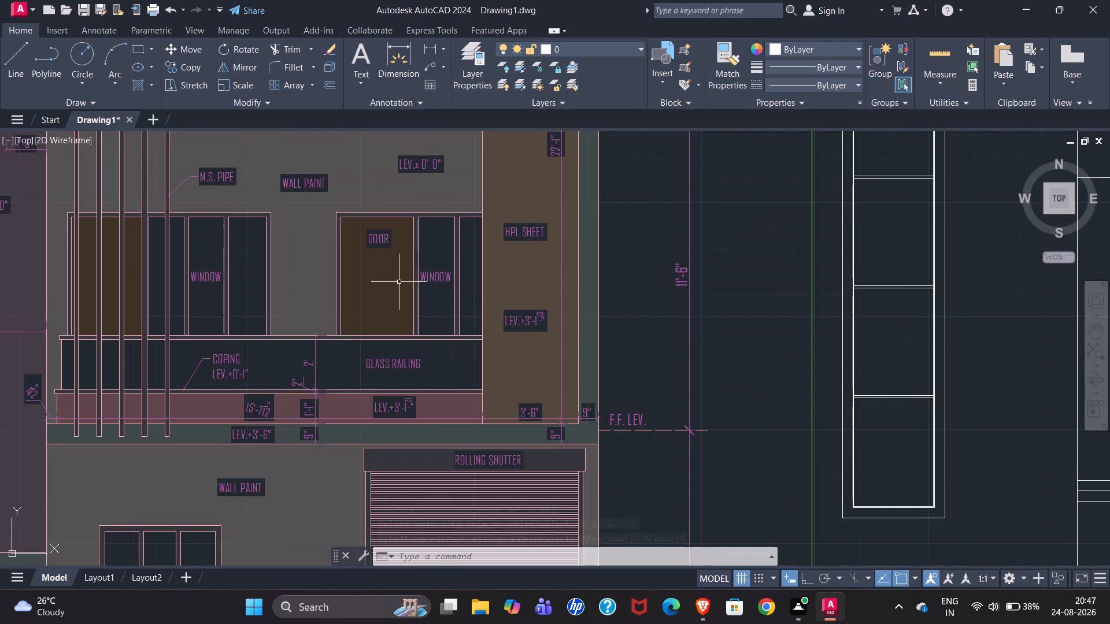
pyautogui.scroll(4, 101, 257)
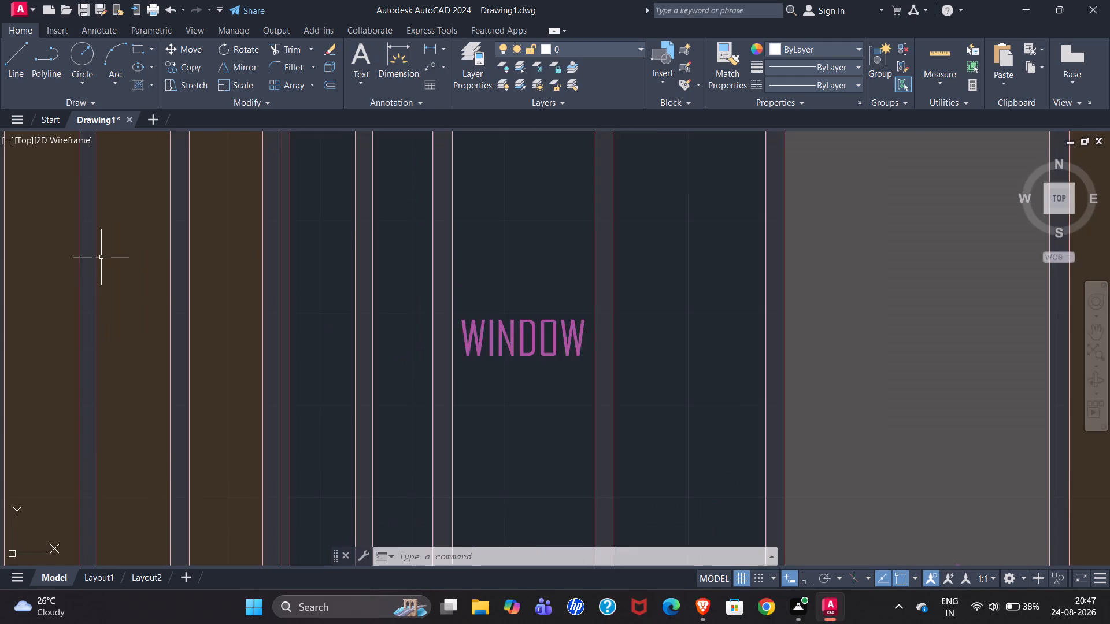
pyautogui.scroll(-3, 155, 243)
pyautogui.scroll(-1, 220, 236)
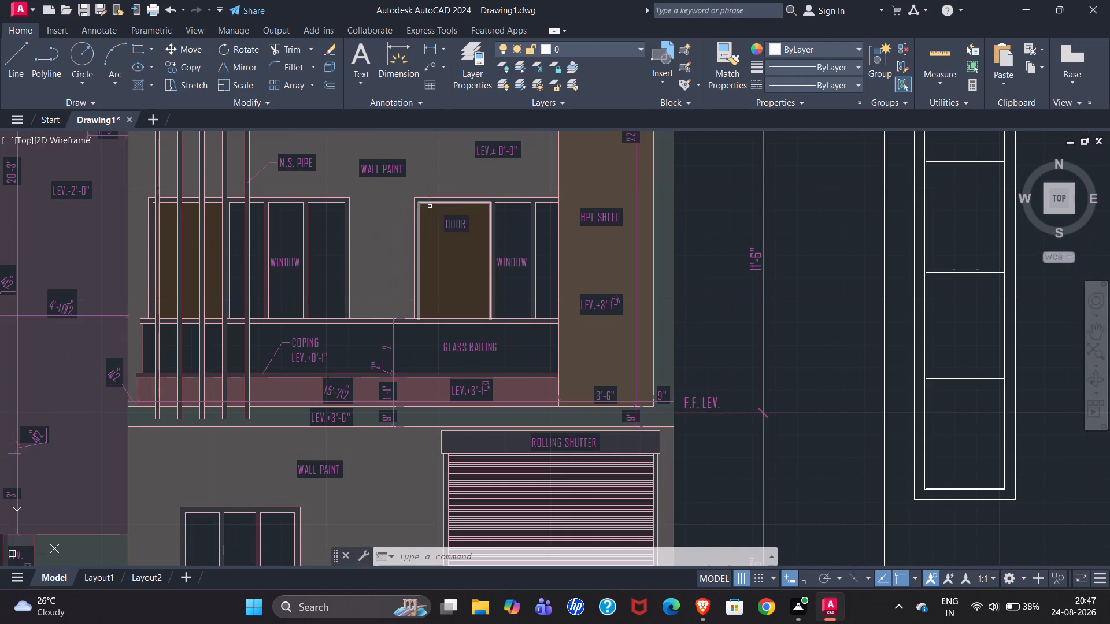
pyautogui.scroll(-1, 399, 247)
pyautogui.scroll(1, 429, 198)
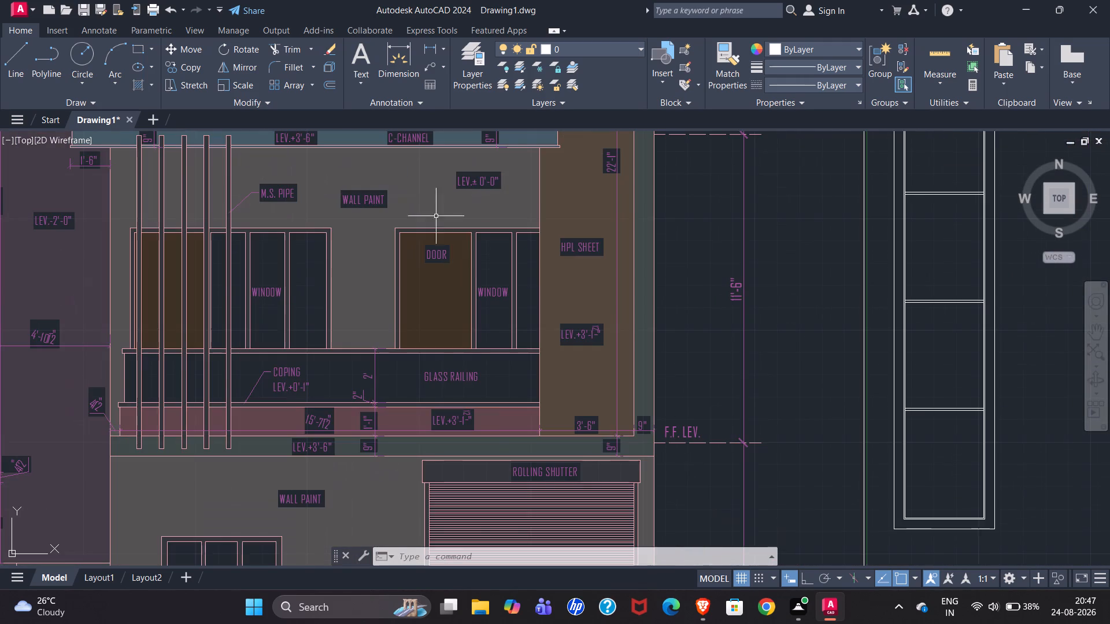
pyautogui.scroll(1, 452, 463)
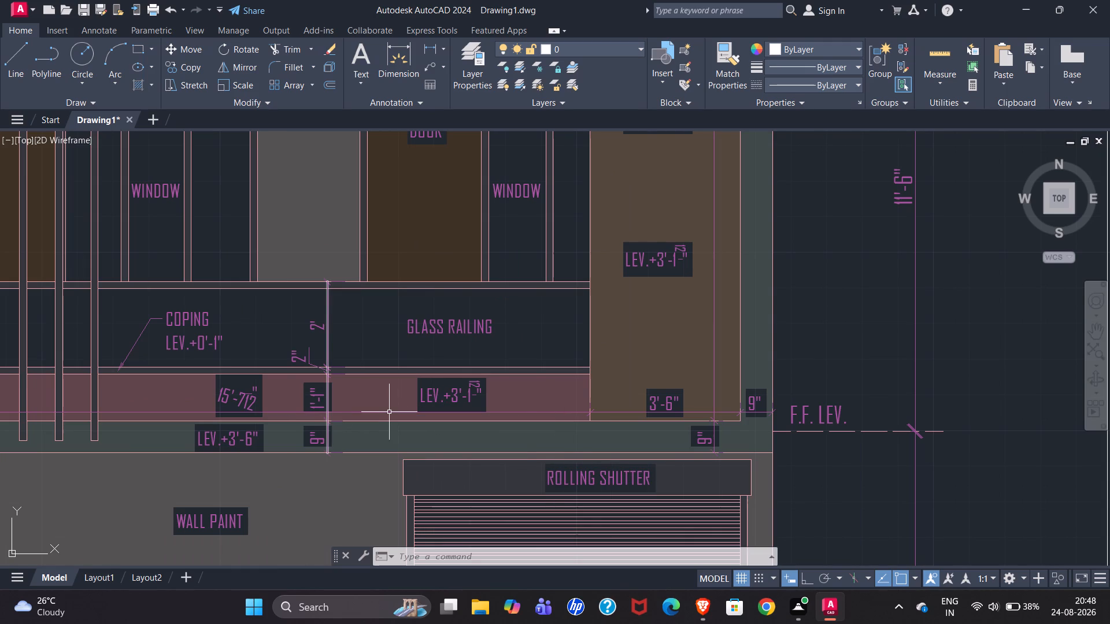
pyautogui.scroll(-1, 597, 342)
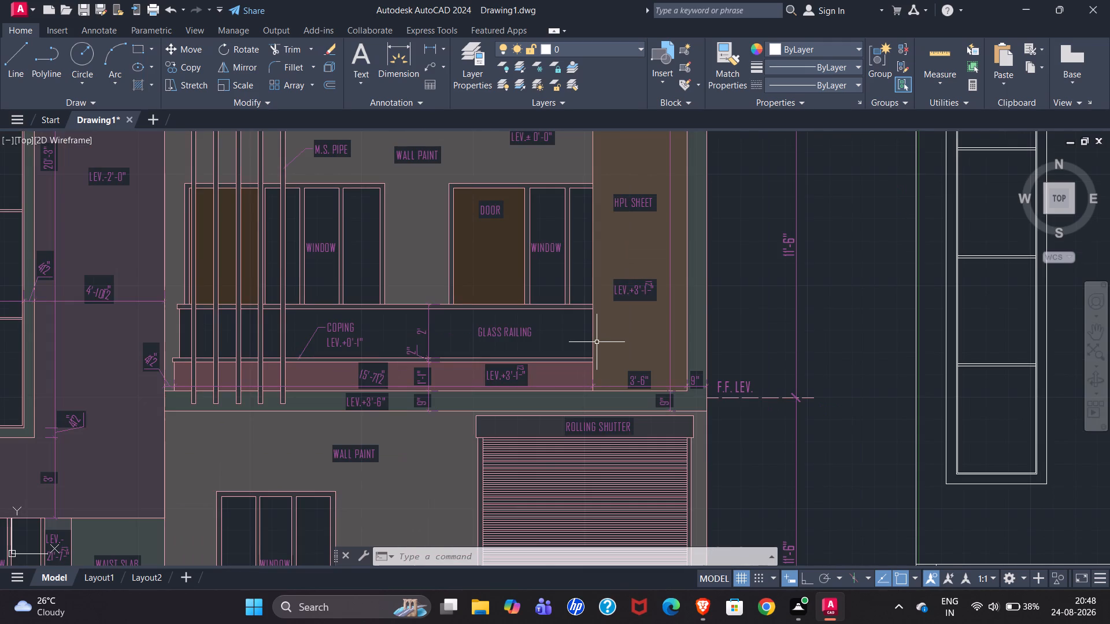
pyautogui.scroll(2, 363, 395)
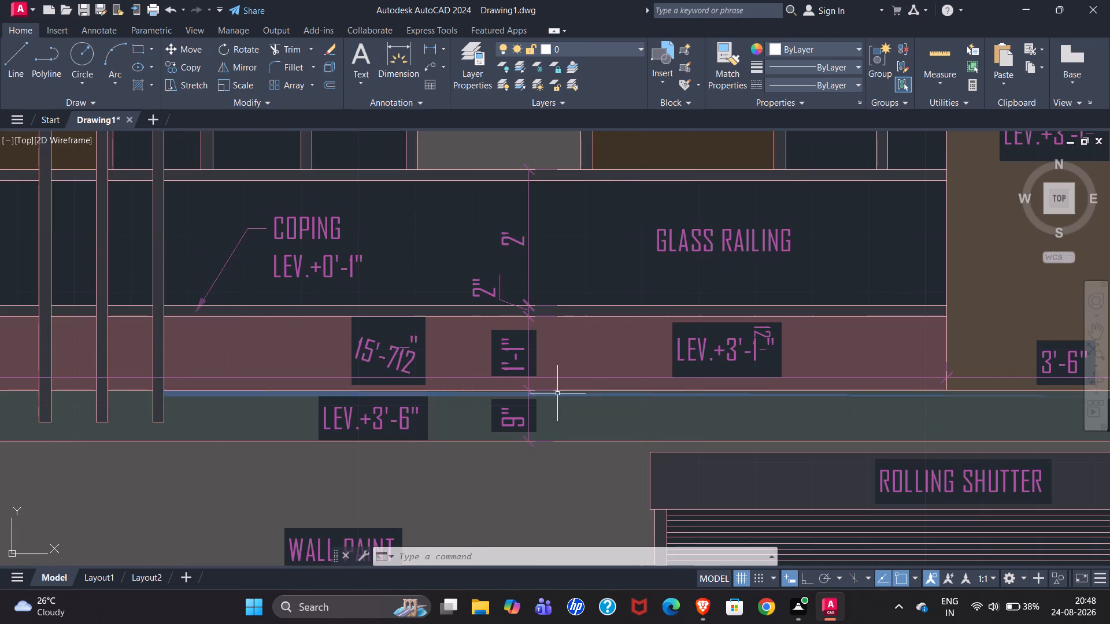
pyautogui.scroll(-1, 626, 313)
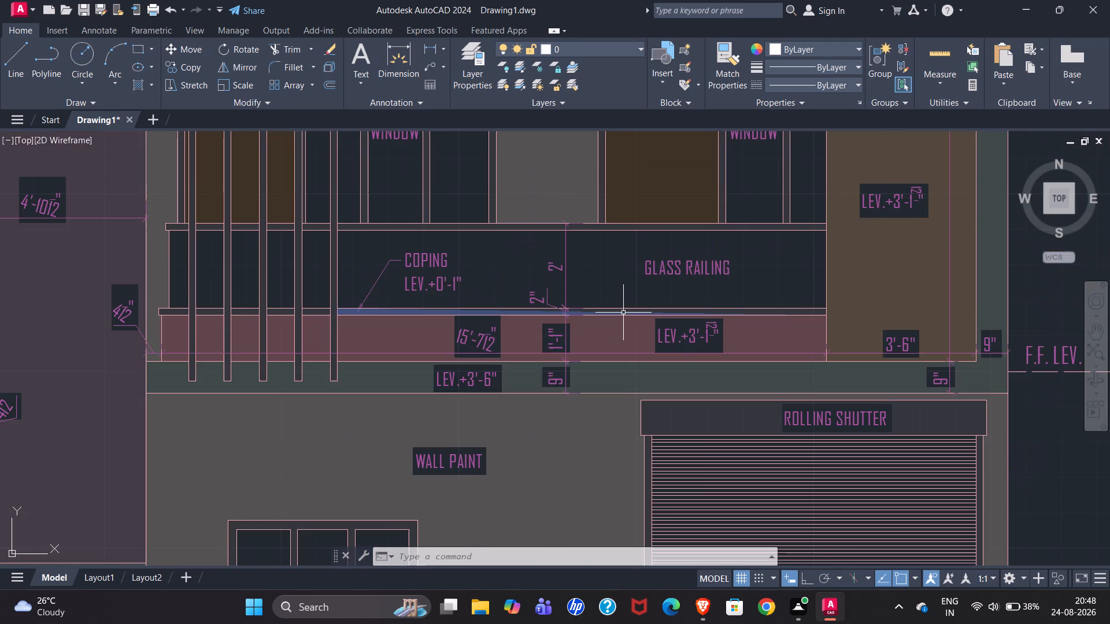
pyautogui.scroll(4, 155, 357)
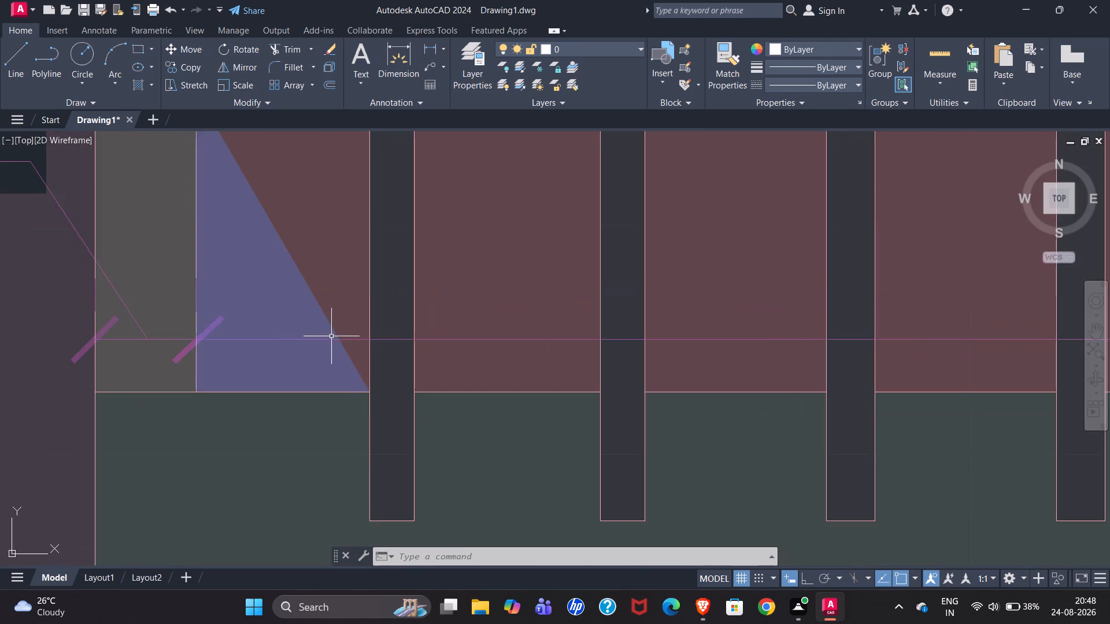
pyautogui.scroll(-2, 119, 348)
pyautogui.scroll(-1, 13, 337)
pyautogui.scroll(-1, 237, 358)
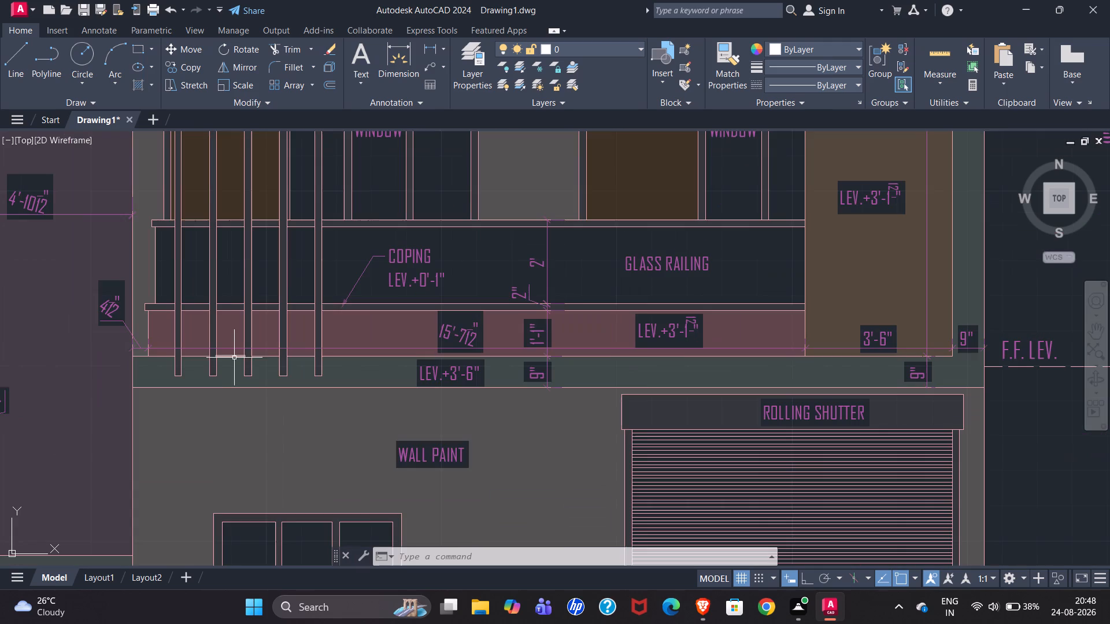
pyautogui.scroll(3, 801, 366)
pyautogui.scroll(-1, 520, 340)
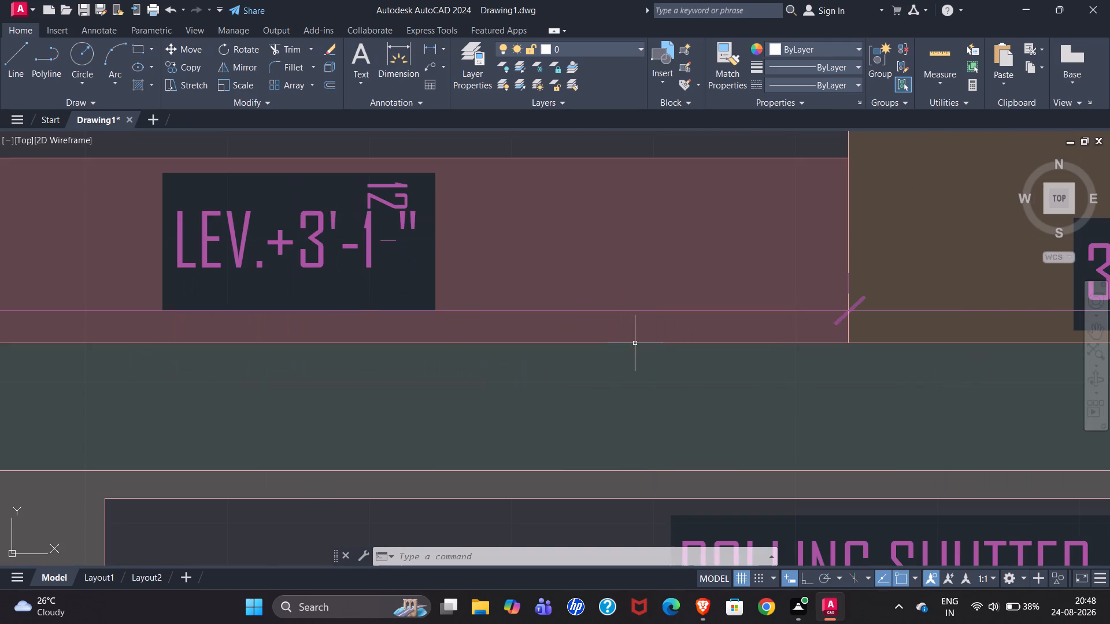
pyautogui.scroll(-1, 615, 340)
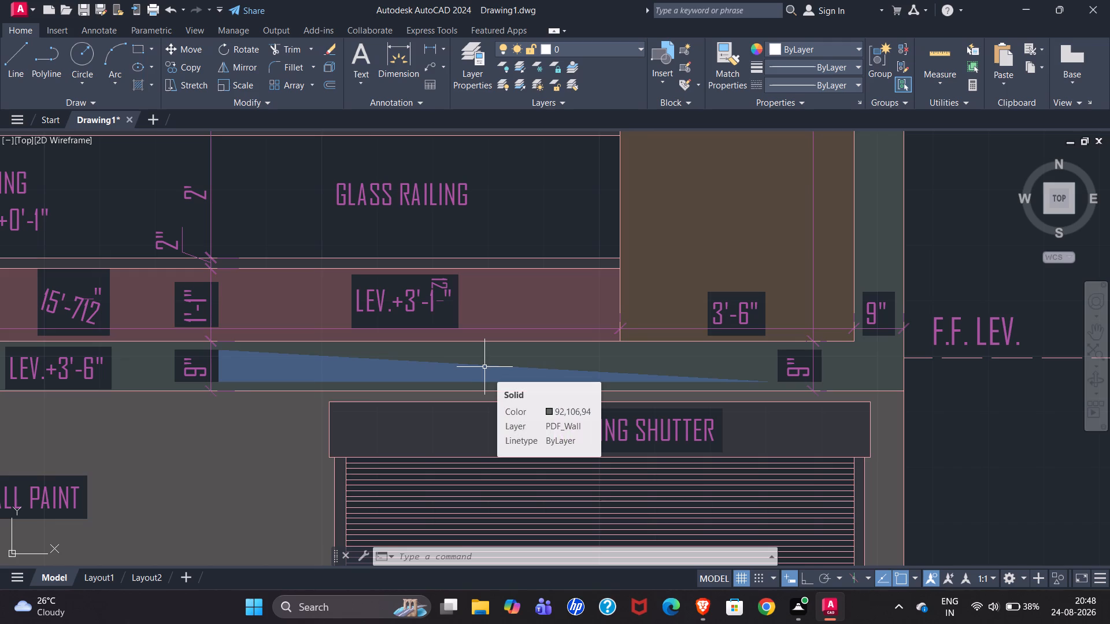
pyautogui.scroll(-2, 351, 324)
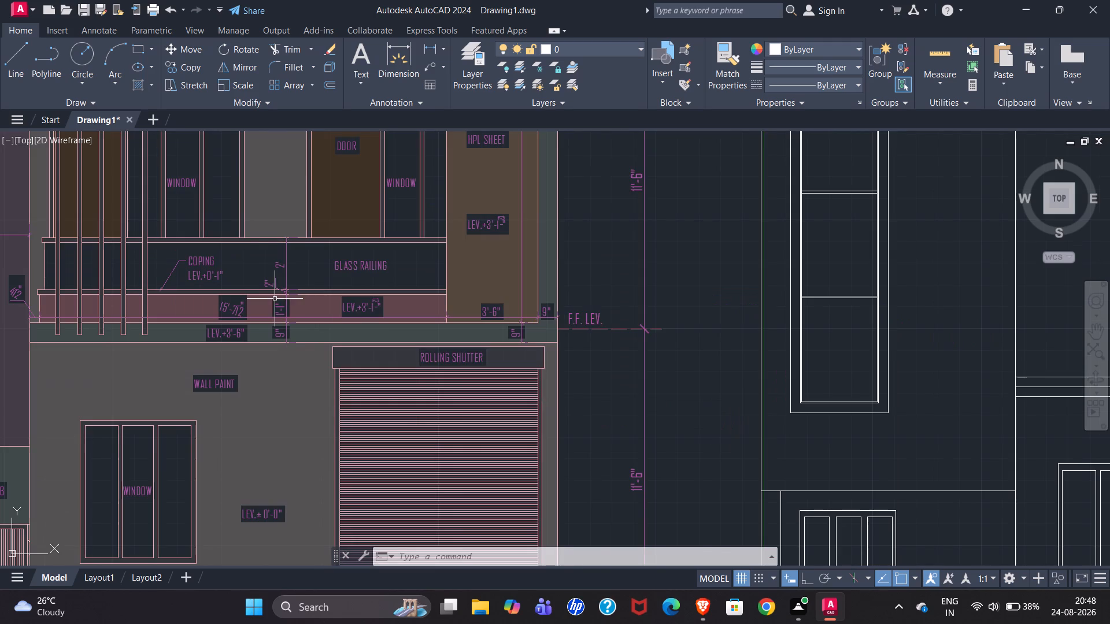
pyautogui.scroll(-1, 249, 304)
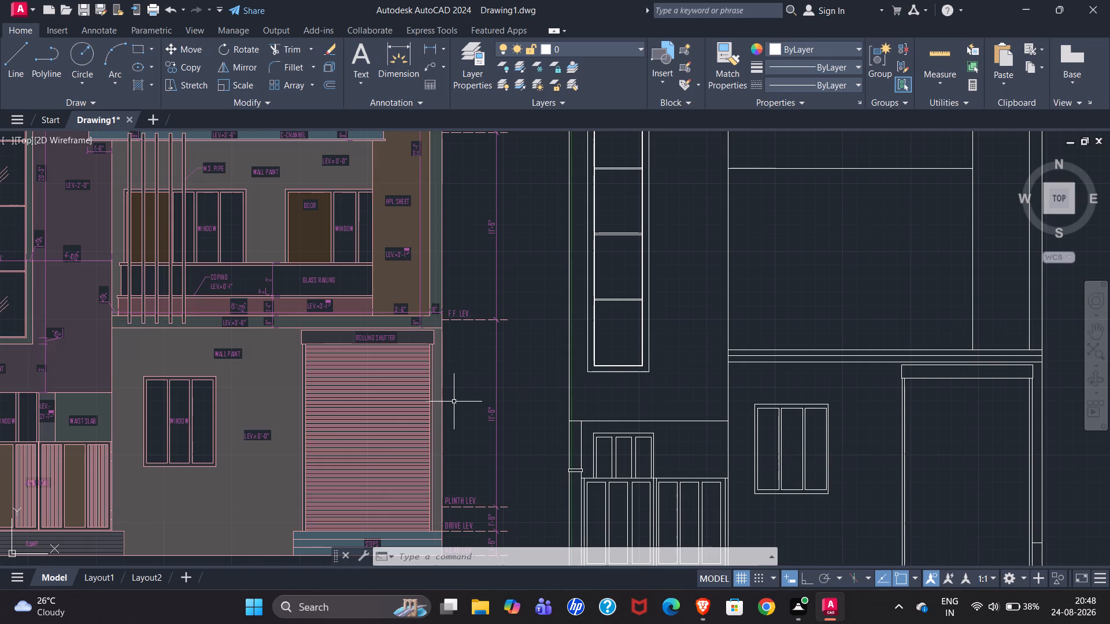
# Delete the duplicate vertical line lying on the redrawn elevation's right wall edge.
pyautogui.scroll(1, 808, 388)
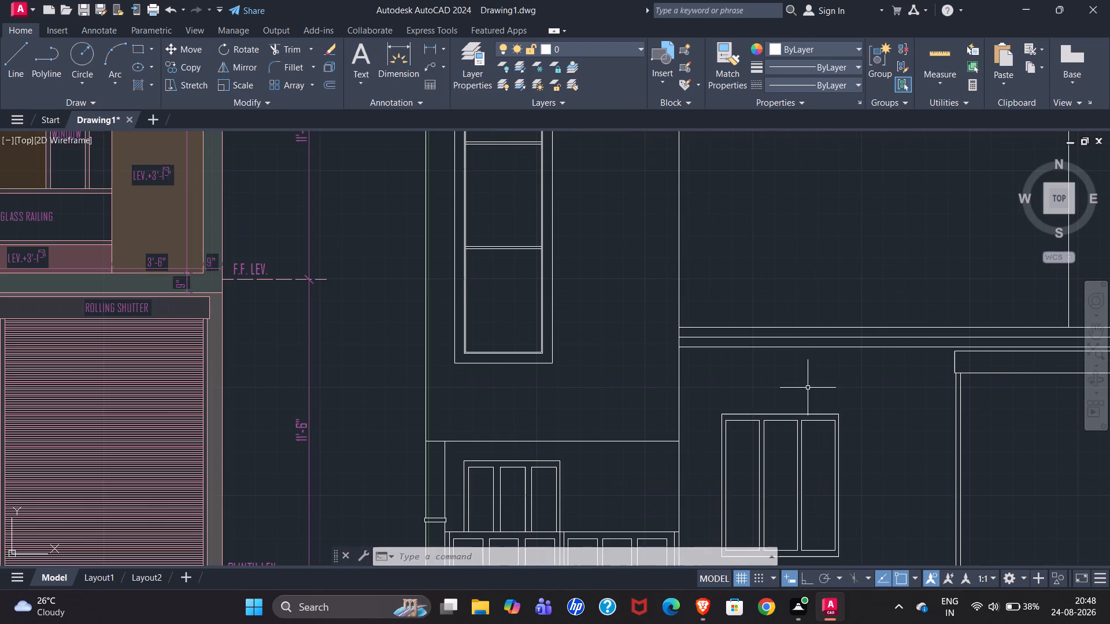
pyautogui.scroll(-2, 416, 414)
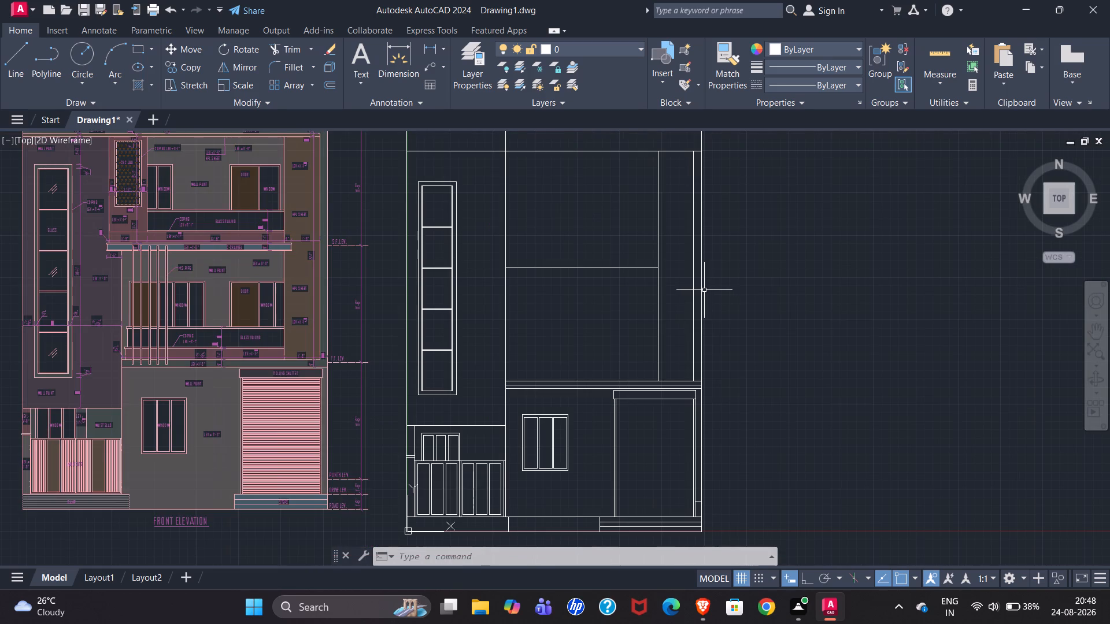
pyautogui.click(704, 290)
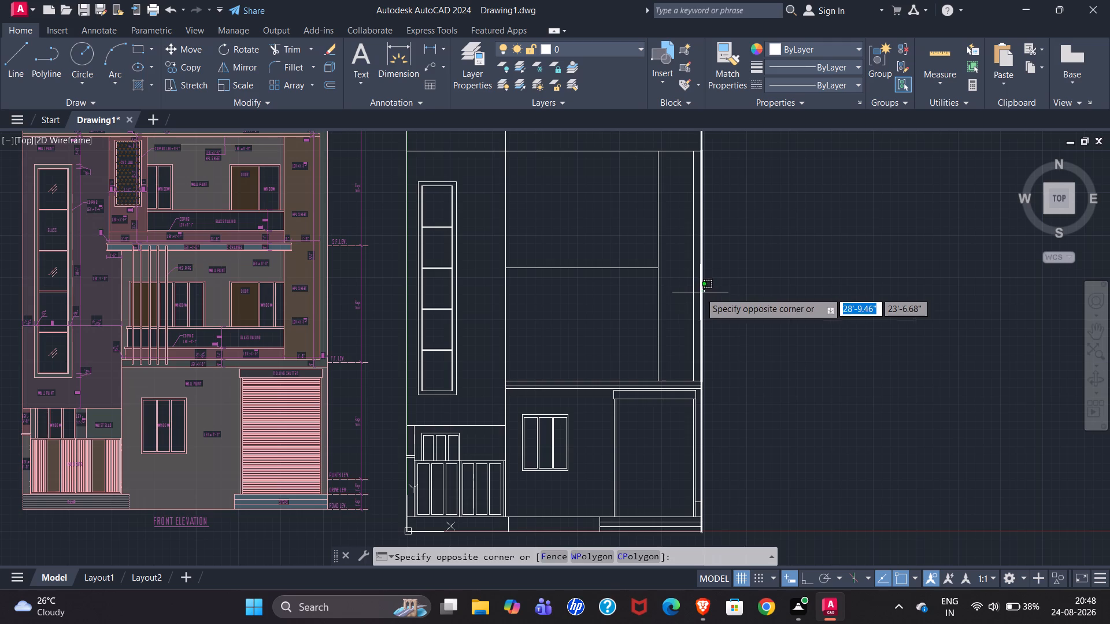
pyautogui.click(717, 294)
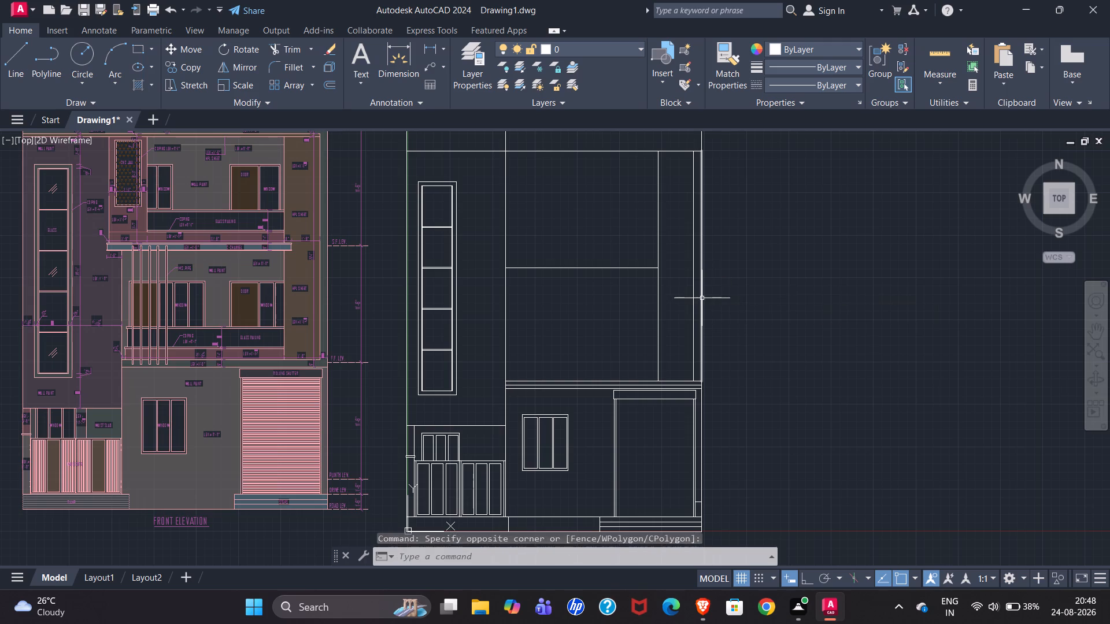
pyautogui.click(702, 298)
pyautogui.press('Delete')
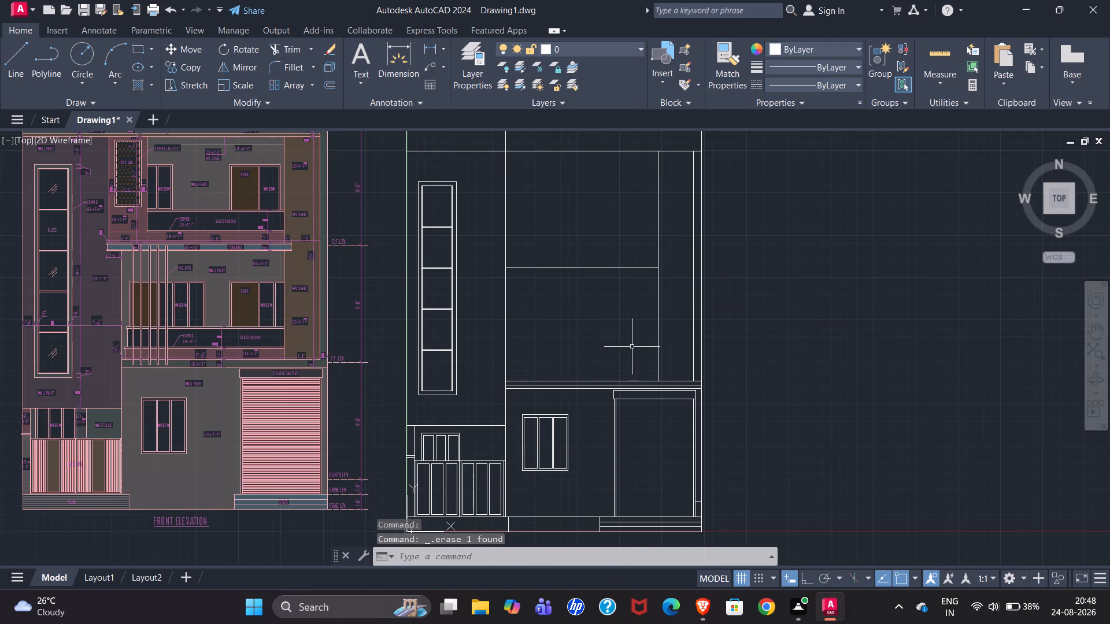
# Draw a horizontal line along the band's top edge from the HPL panel's inner line to the left wall line.
pyautogui.scroll(3, 631, 366)
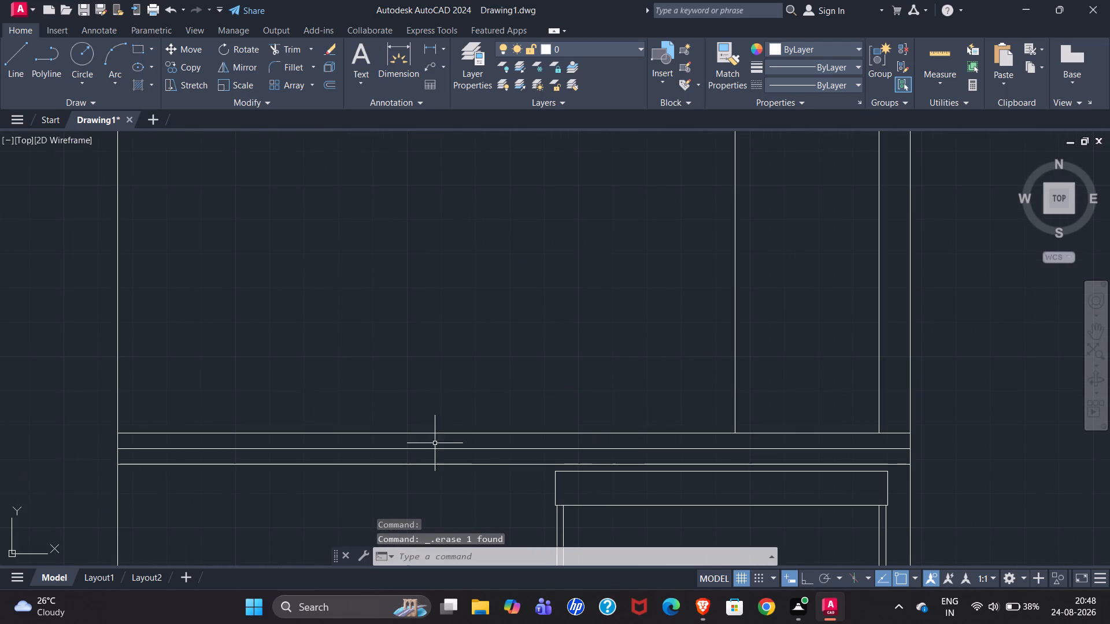
pyautogui.click(13, 58)
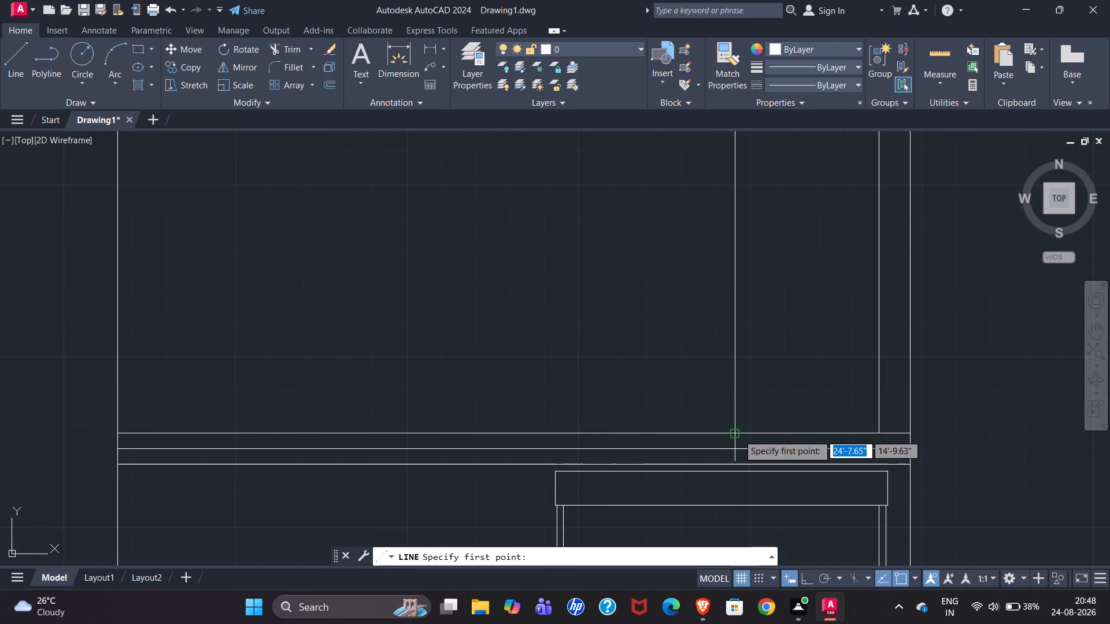
pyautogui.click(735, 434)
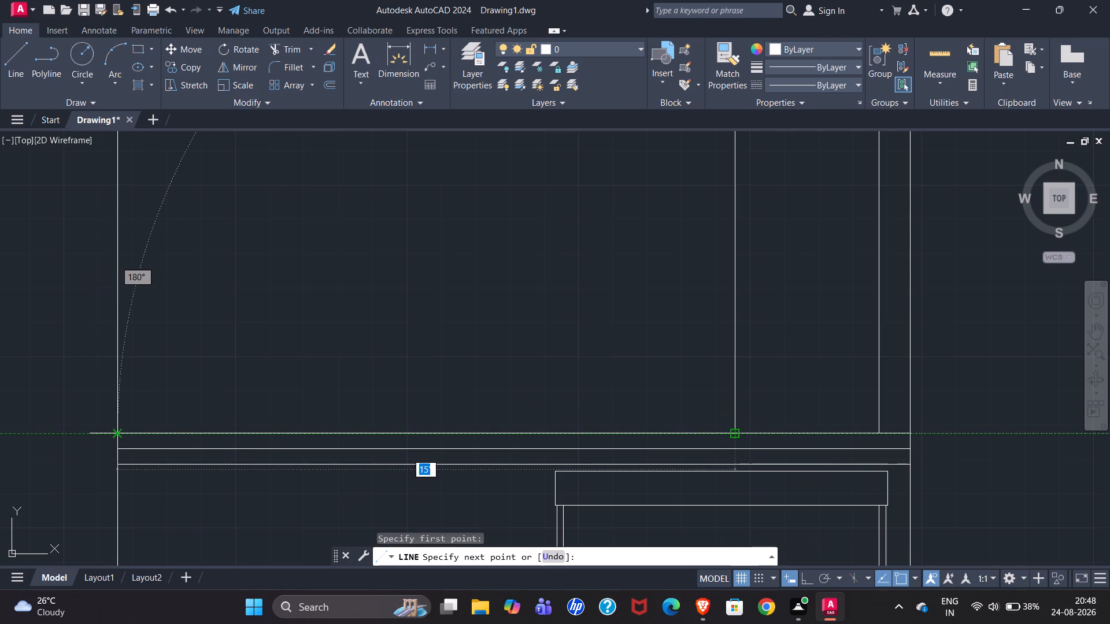
pyautogui.click(121, 433)
pyautogui.press('Escape')
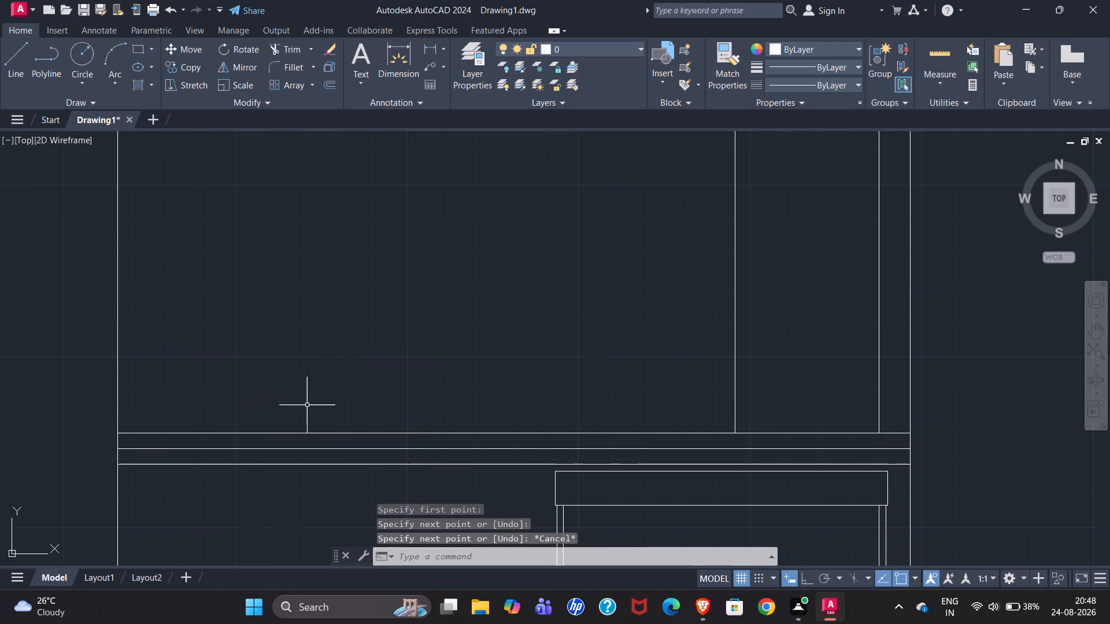
# Offset the horizontal line on the band's top edge 1'1" upward to form the first-floor balcony parapet.
pyautogui.click(299, 433)
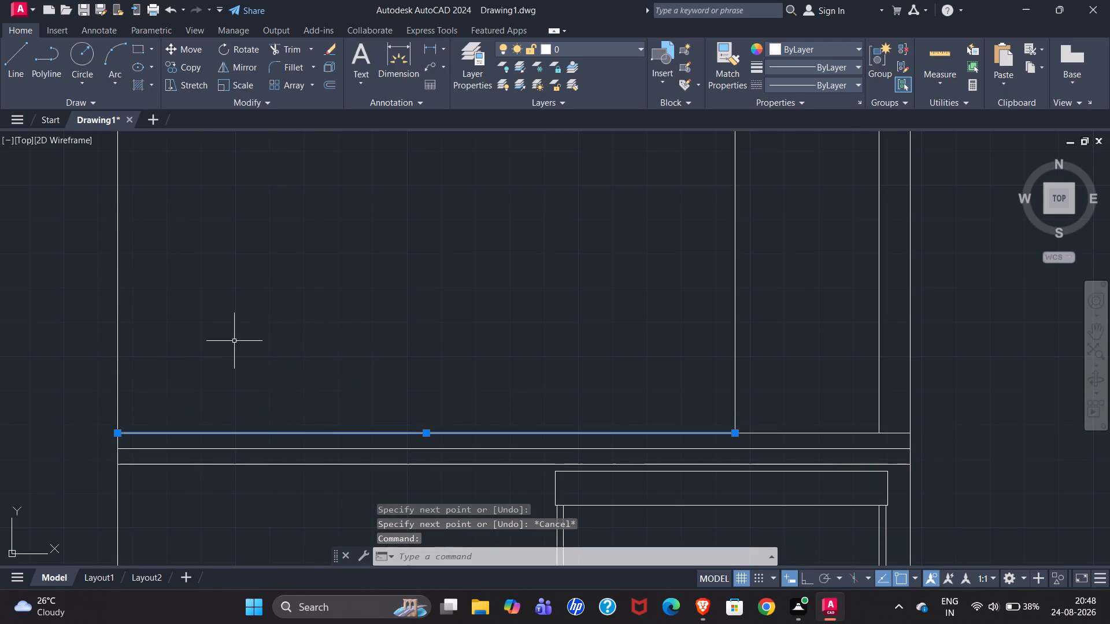
pyautogui.press('o')
pyautogui.press('Return')
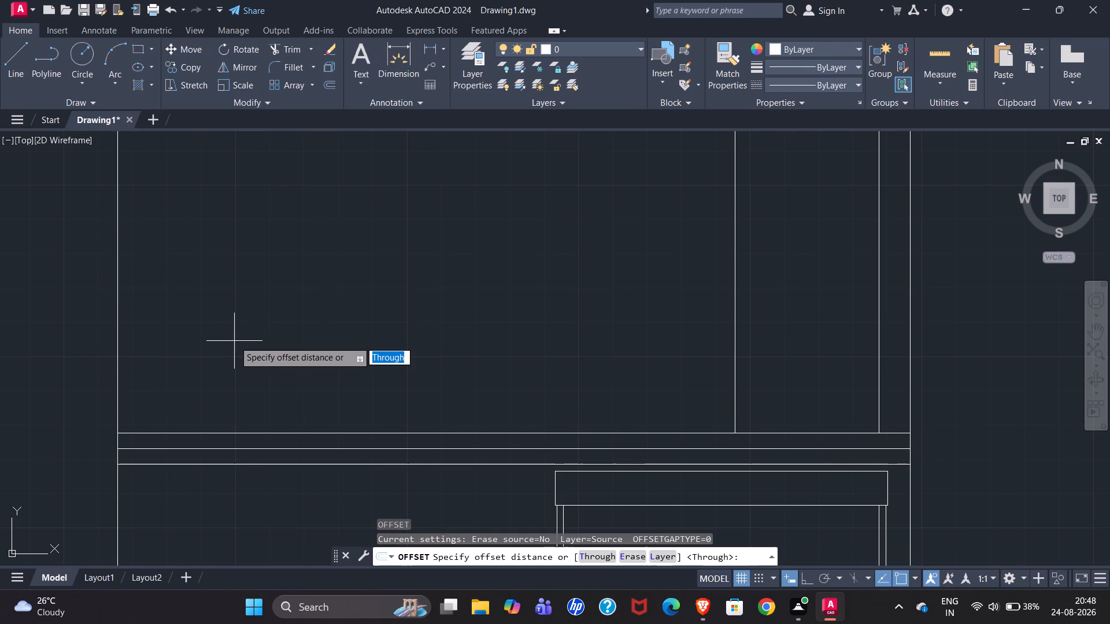
pyautogui.press('1')
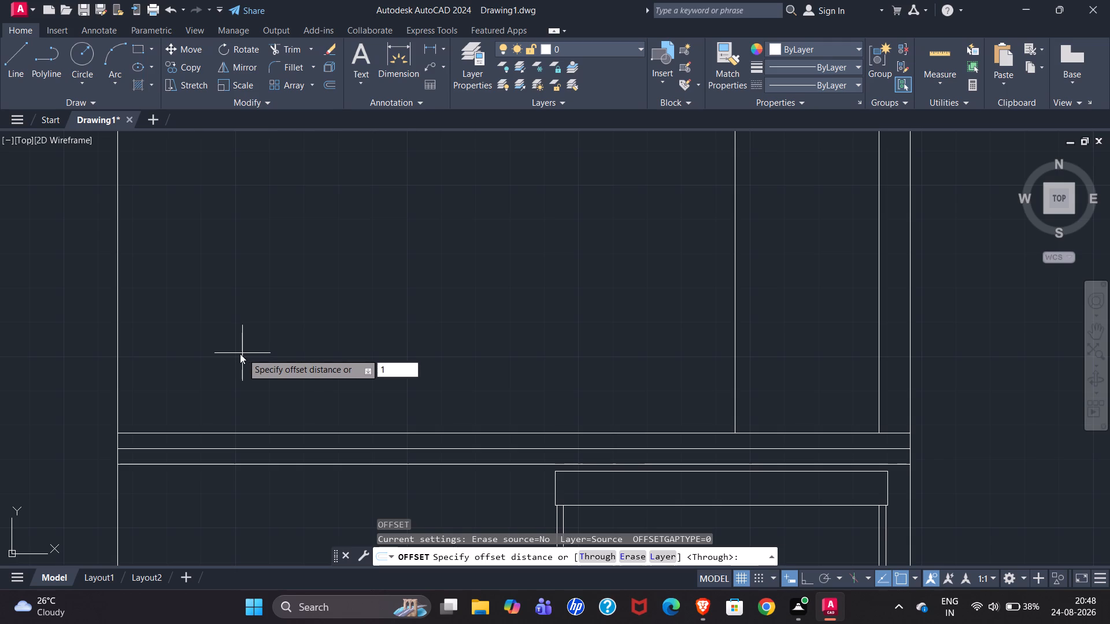
pyautogui.press("'")
pyautogui.write('1:')
pyautogui.press('BackSpace')
pyautogui.hotkey('shift', '"')
pyautogui.press('Return')
pyautogui.click(293, 348)
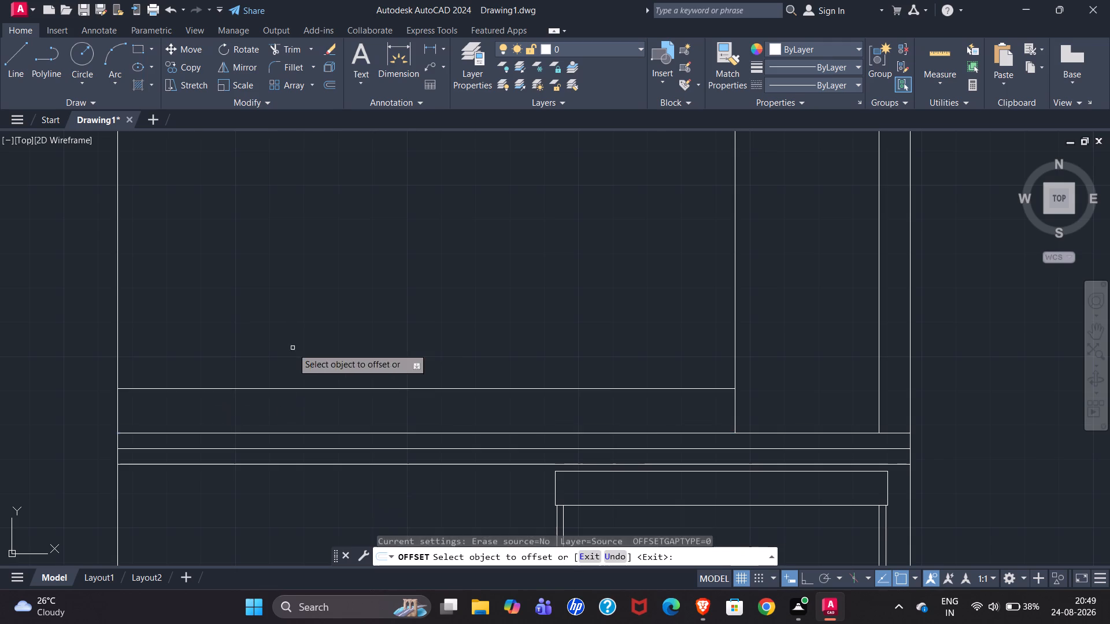
# Check the balcony dimensions in the reference and offset the parapet's top line 2" upward for the coping.
pyautogui.scroll(-3, 221, 373)
pyautogui.scroll(-1, 803, 368)
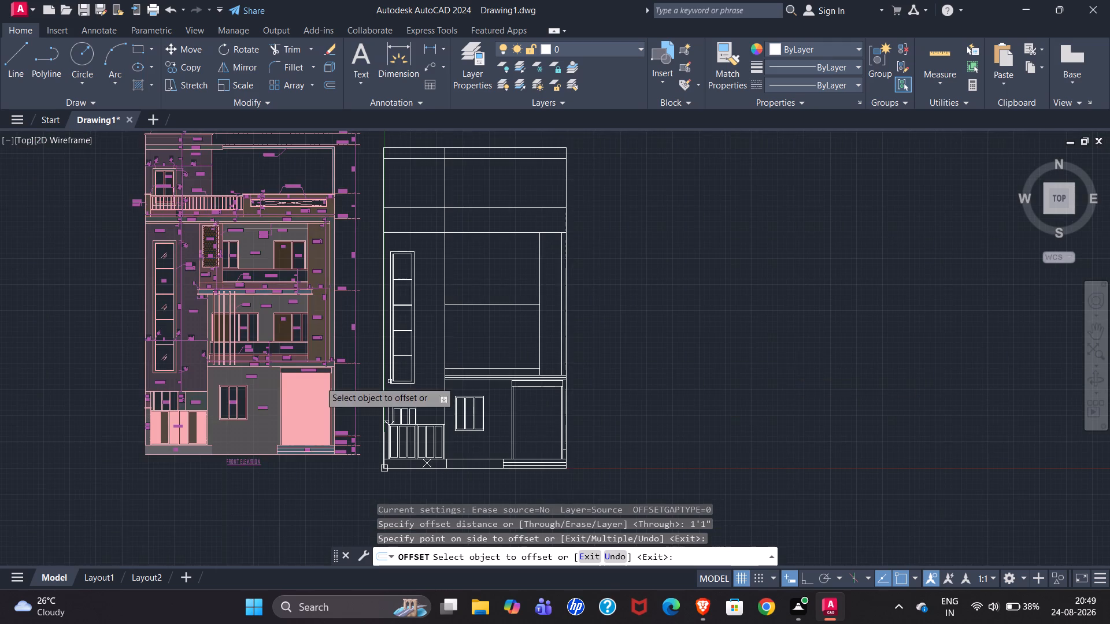
pyautogui.scroll(4, 242, 353)
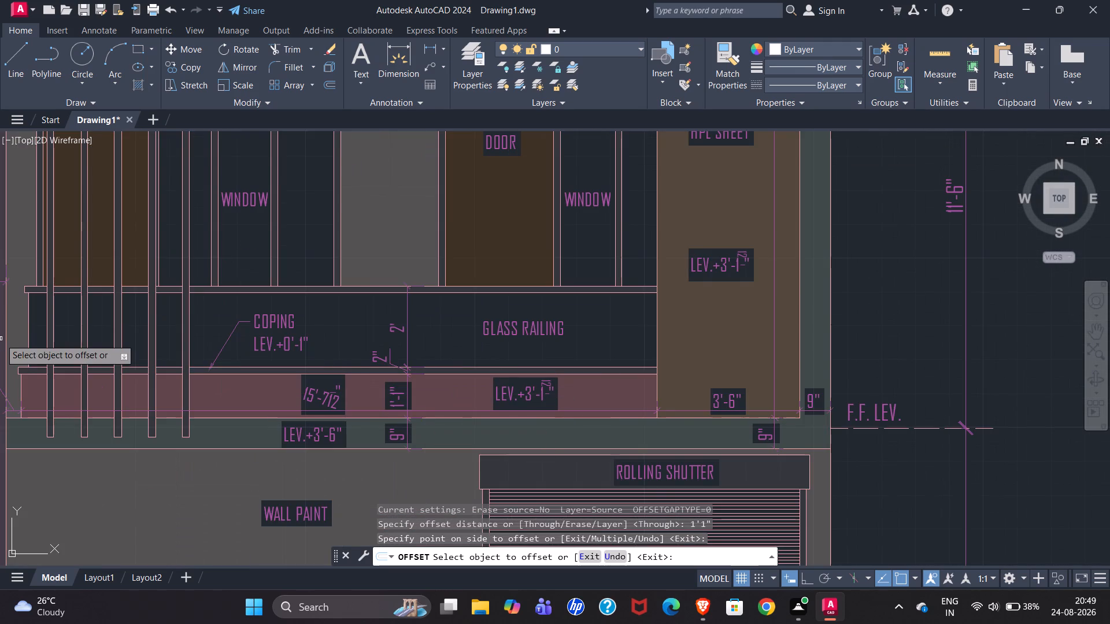
pyautogui.scroll(5, 410, 289)
pyautogui.scroll(-4, 331, 294)
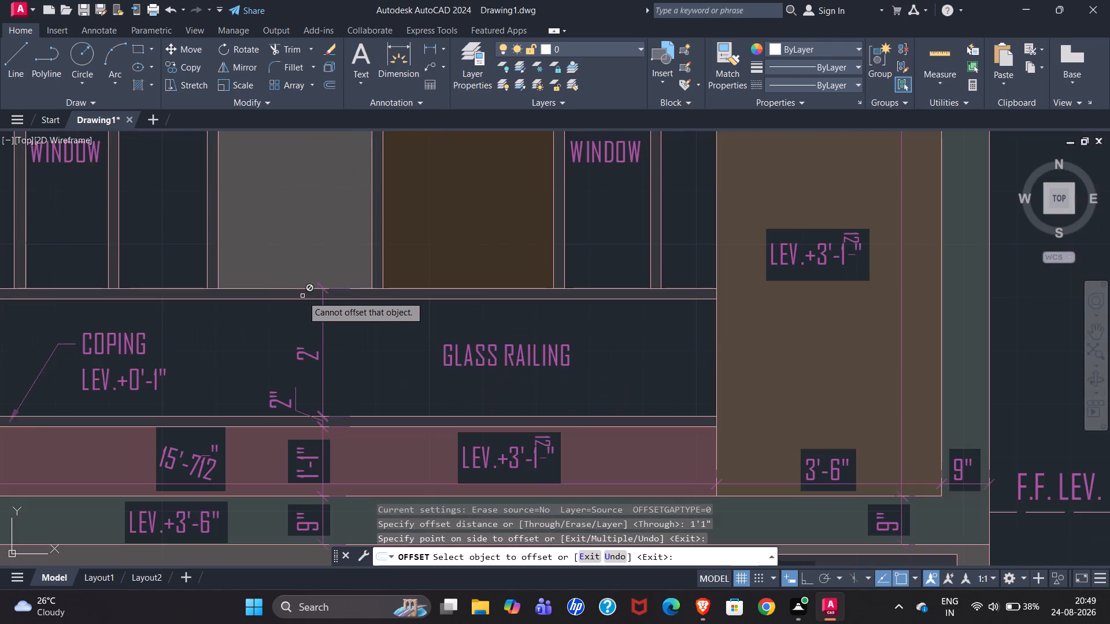
pyautogui.scroll(-2, 268, 295)
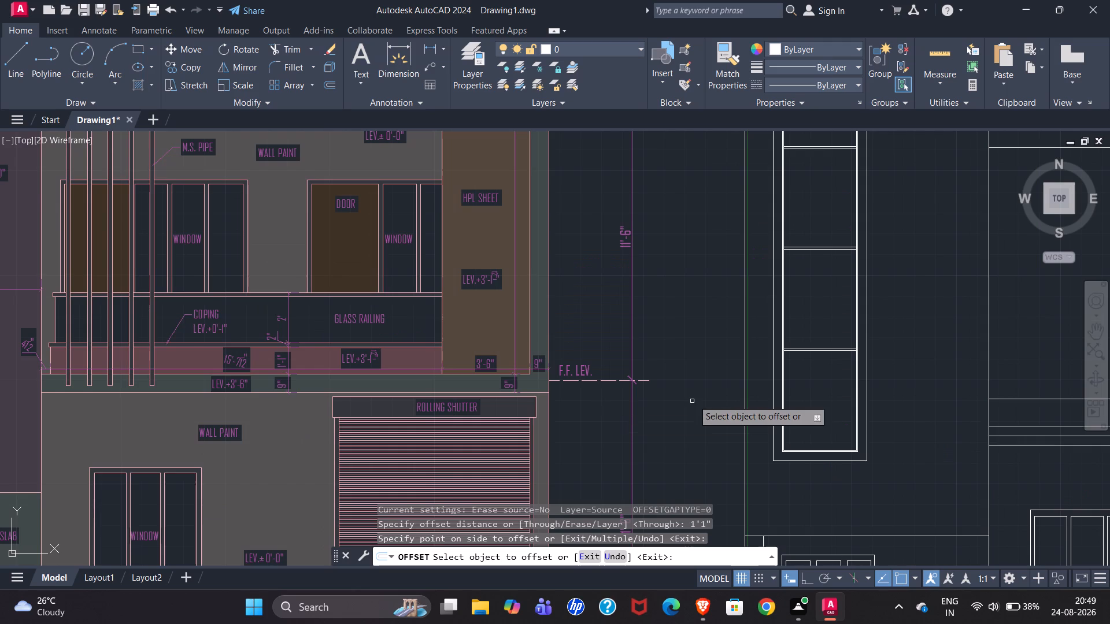
pyautogui.scroll(-1, 0, 326)
pyautogui.scroll(2, 758, 378)
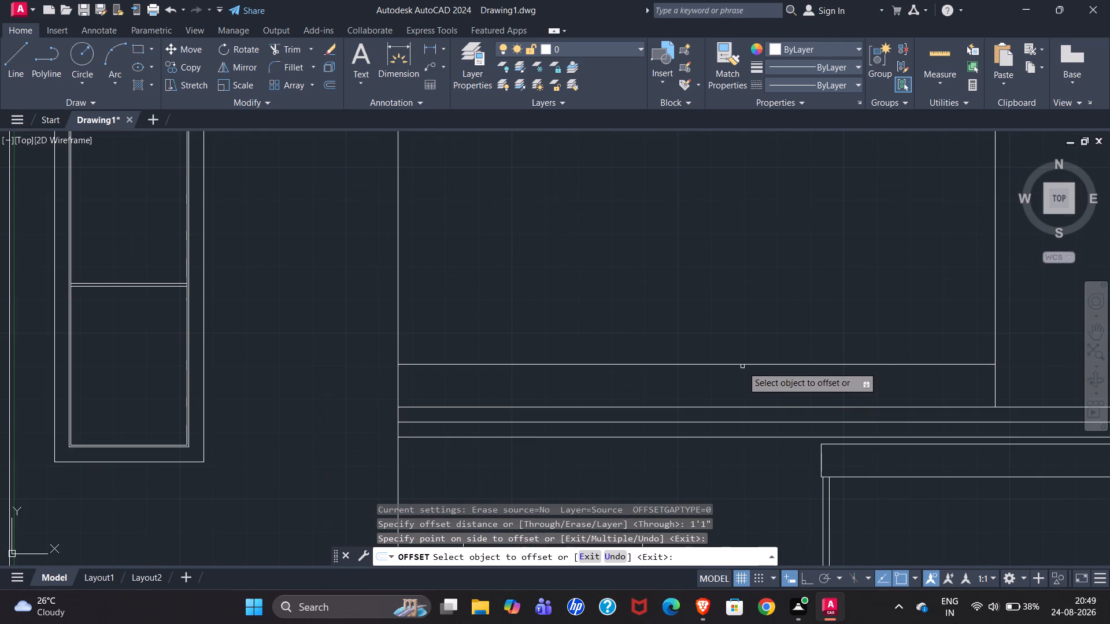
pyautogui.click(742, 366)
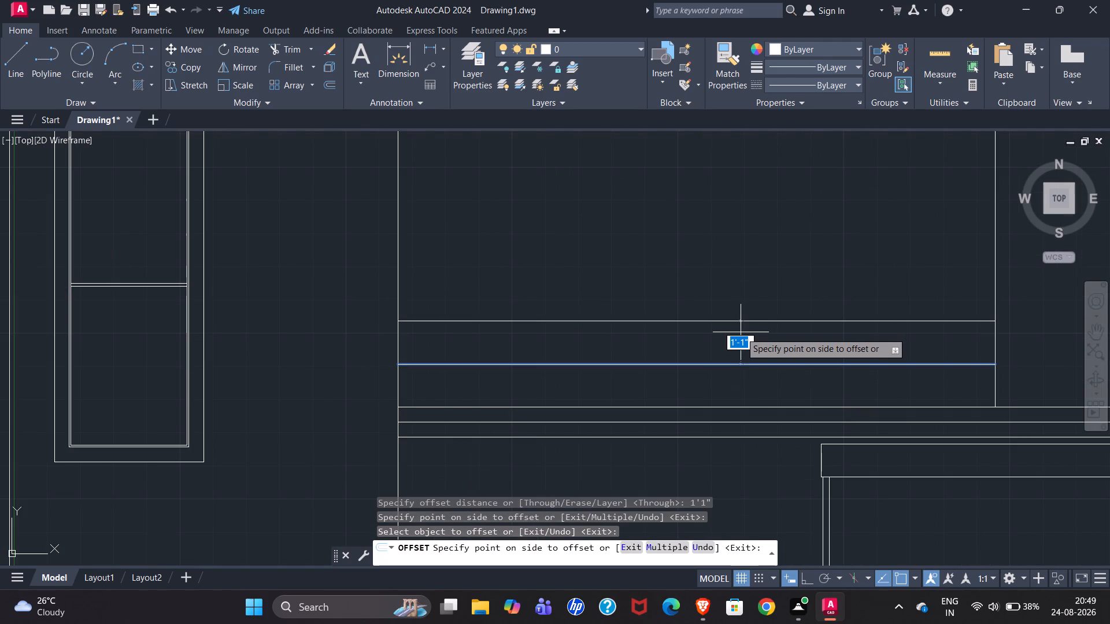
pyautogui.write('2"')
pyautogui.press('Return')
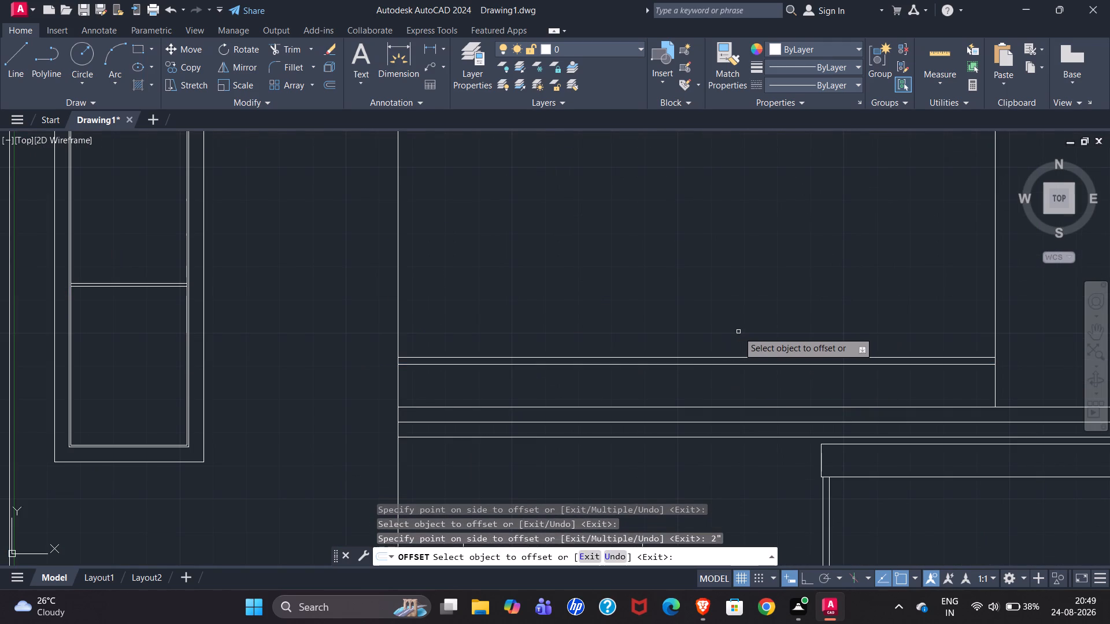
# Form the glass railing's top rail by offsetting the coping's top line 2' upward and the resulting line 2" downward.
pyautogui.click(745, 357)
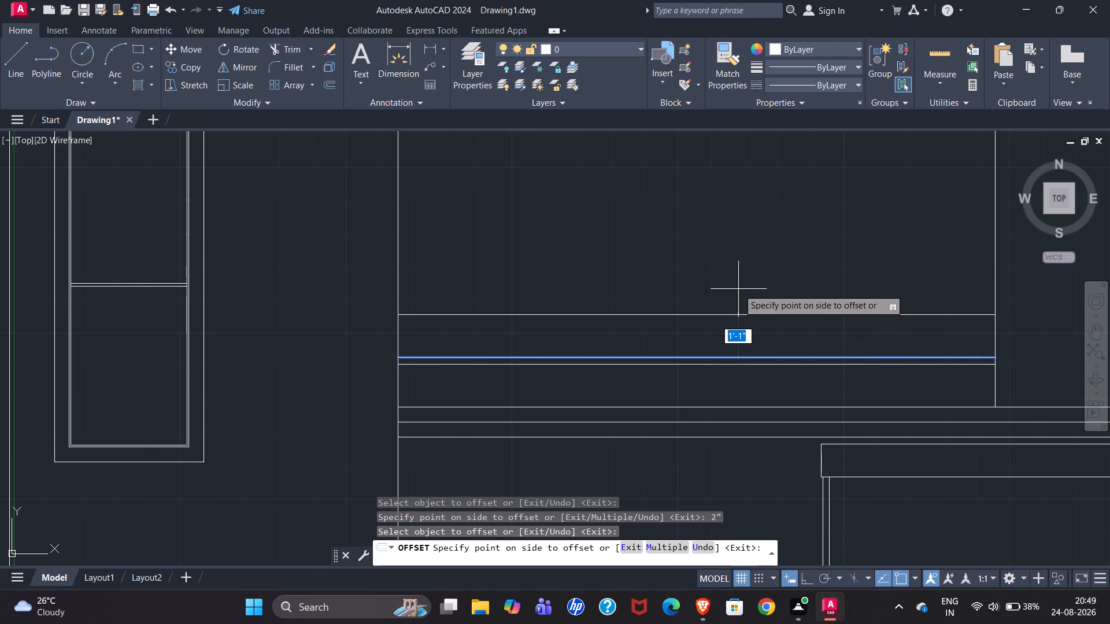
pyautogui.write('2"')
pyautogui.press('BackSpace')
pyautogui.press("'")
pyautogui.press('Return')
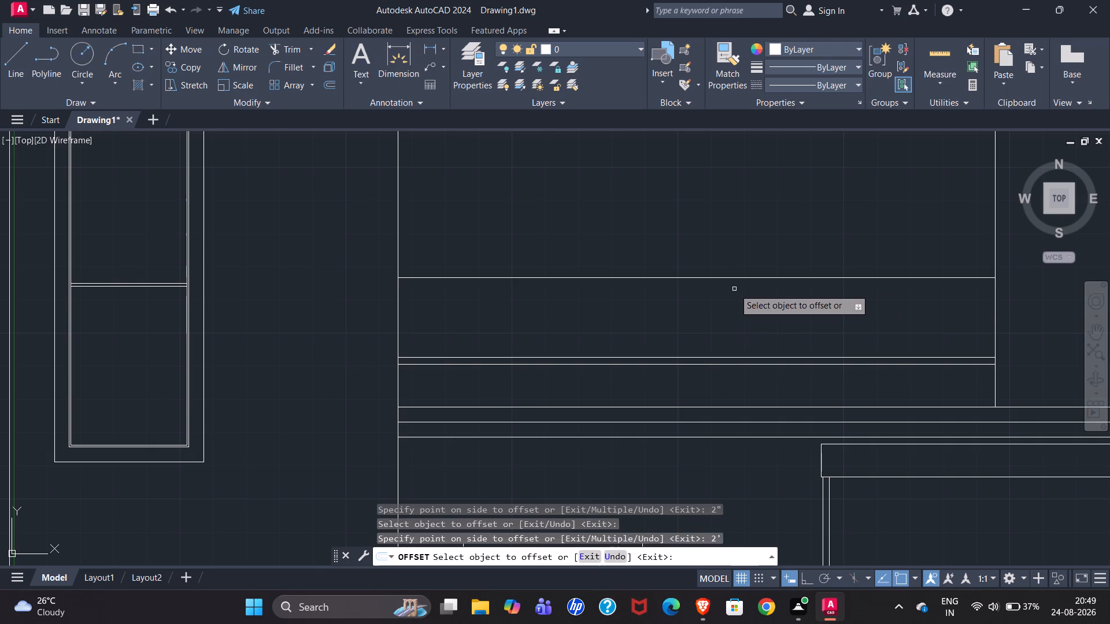
pyautogui.click(738, 279)
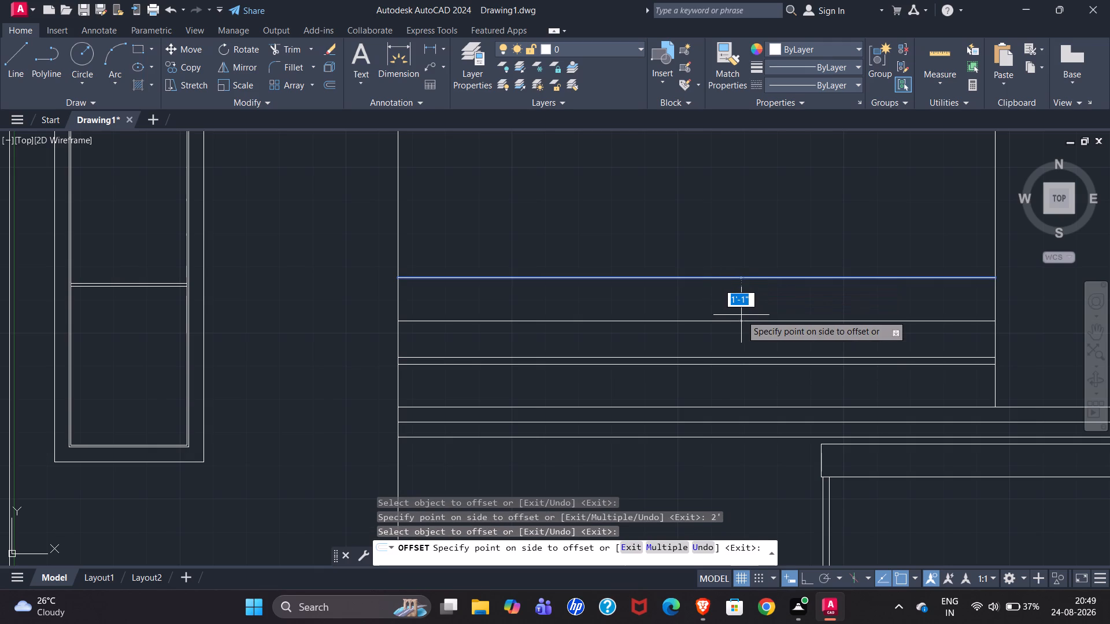
pyautogui.write('2"')
pyautogui.press('Return')
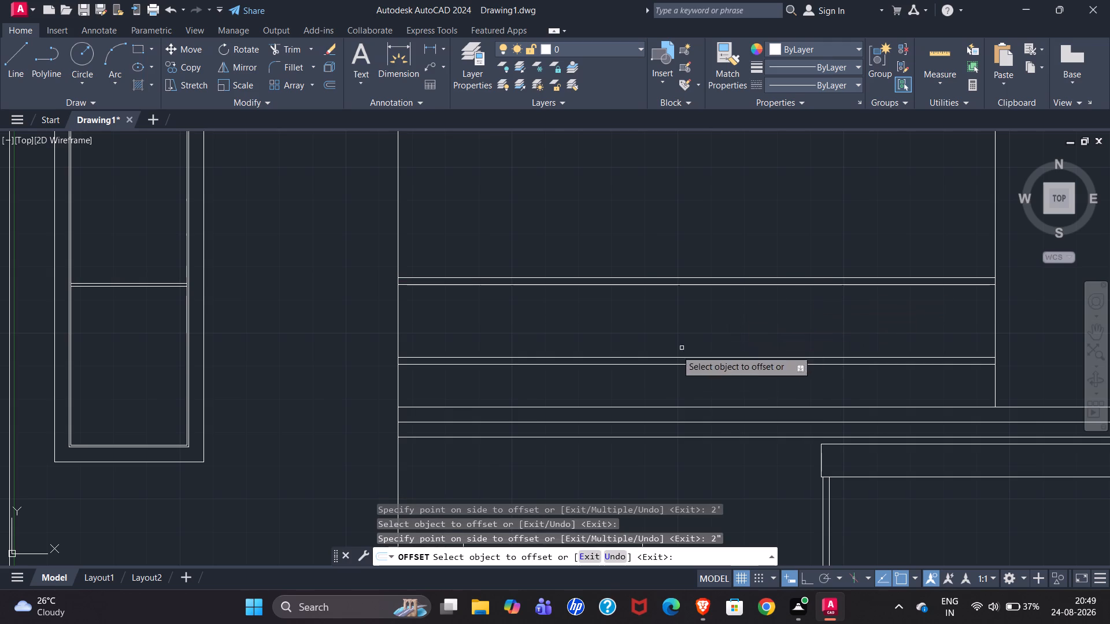
pyautogui.press('Escape')
# Delete the horizontal line overlying the band's top edge between the left wall line and the HPL panel.
pyautogui.scroll(-1, 657, 344)
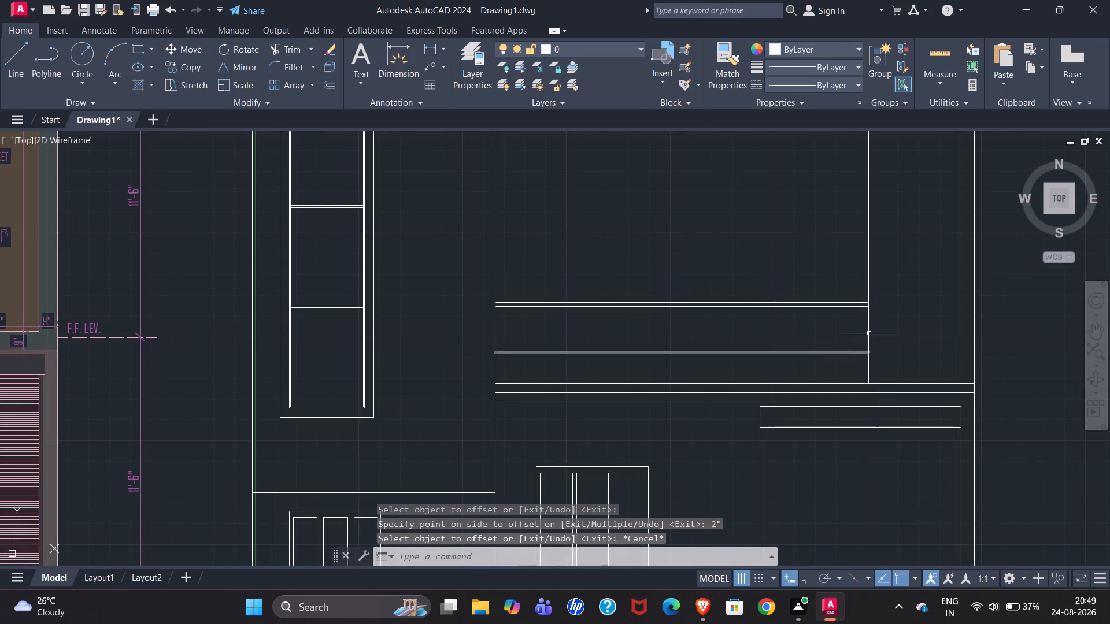
pyautogui.scroll(-1, 869, 333)
pyautogui.scroll(2, 853, 380)
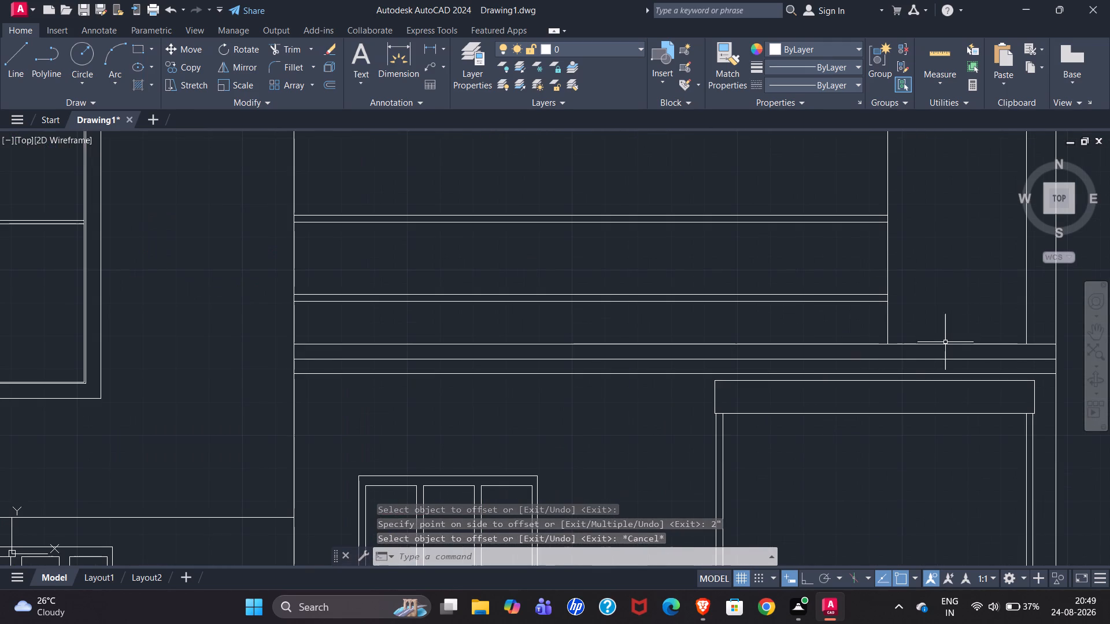
pyautogui.click(630, 343)
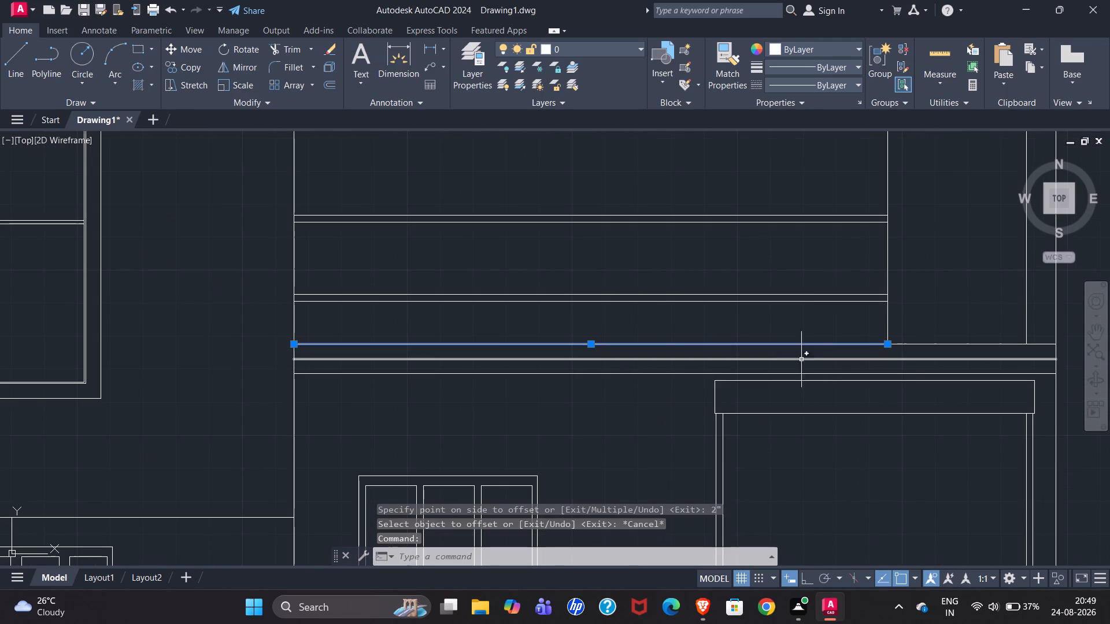
pyautogui.press('Delete')
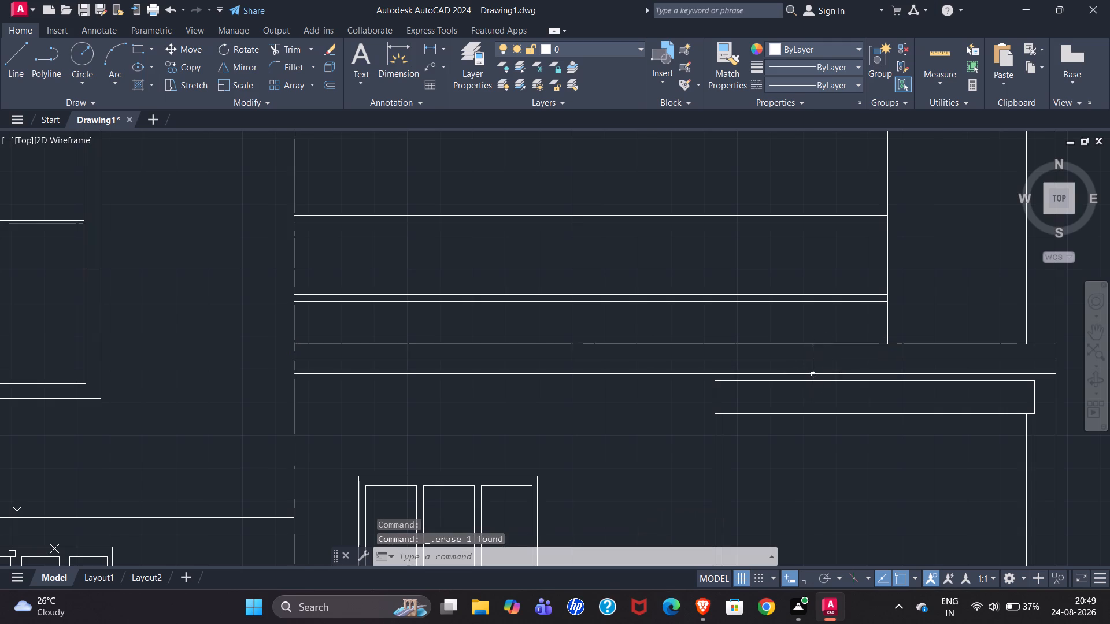
# Draw a vertical line along the HPL panel's inner line from the band's top edge to the parapet's top line.
pyautogui.click(18, 47)
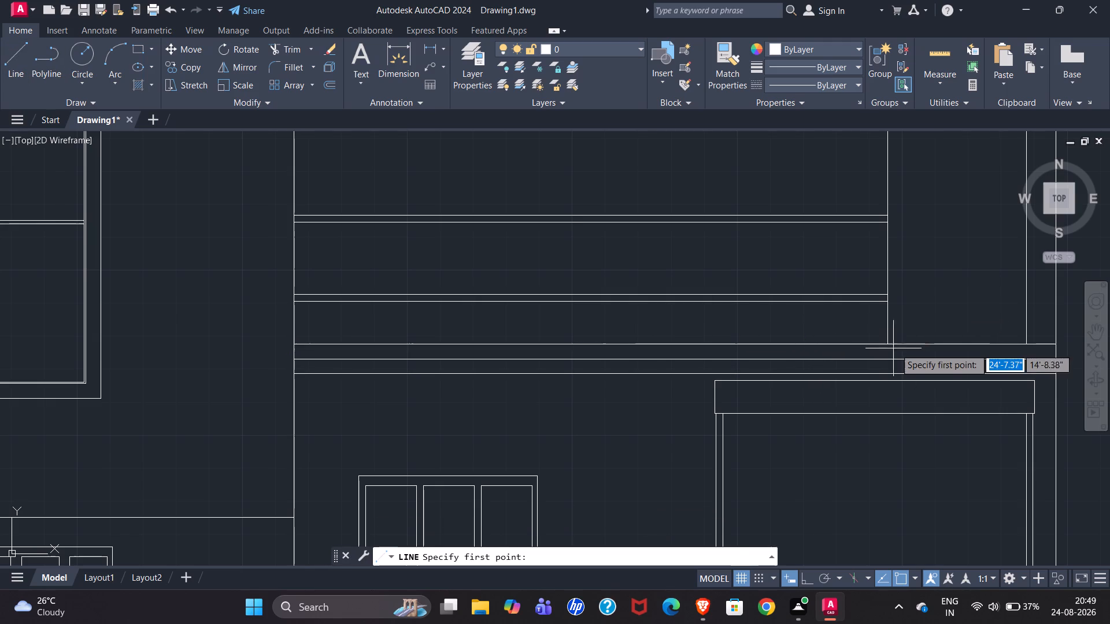
pyautogui.scroll(2, 891, 351)
pyautogui.click(880, 334)
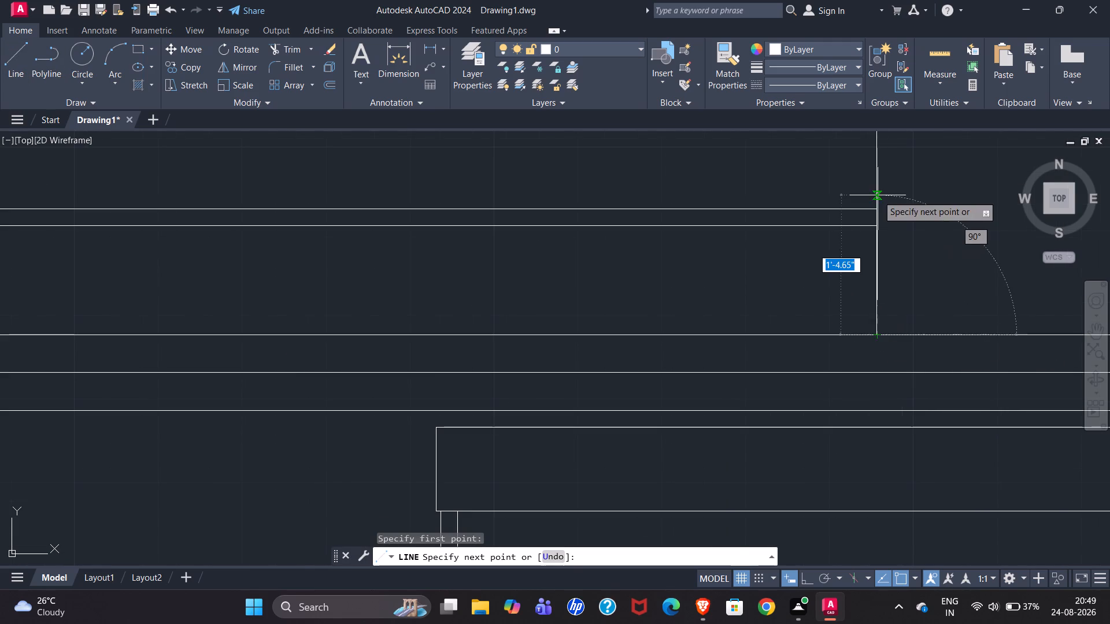
pyautogui.scroll(-5, 926, 254)
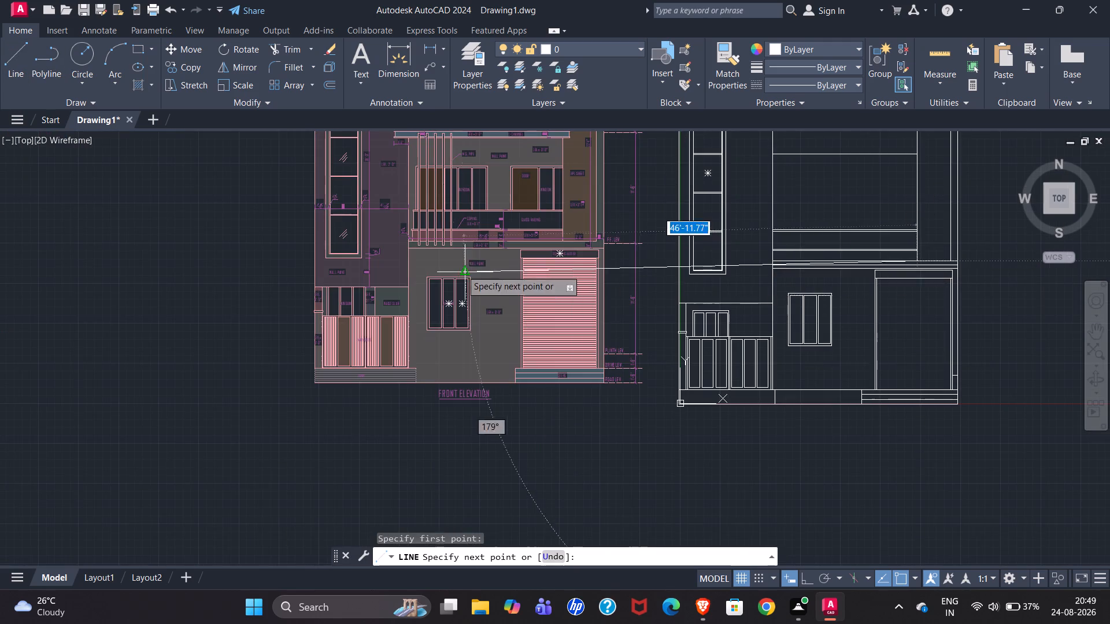
pyautogui.scroll(3, 446, 243)
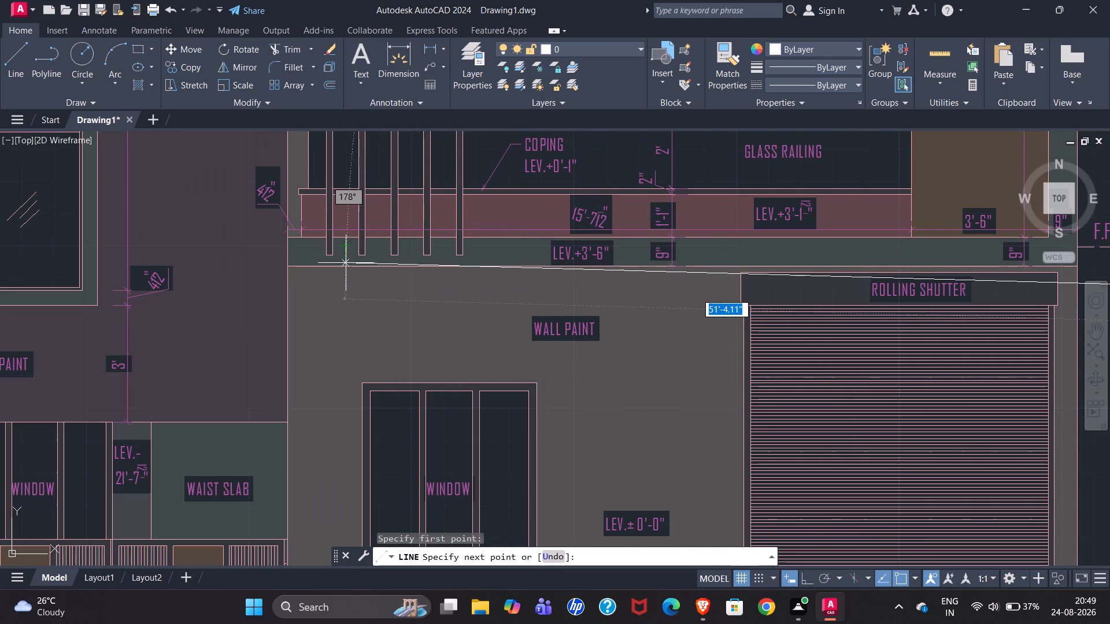
pyautogui.scroll(-1, 255, 269)
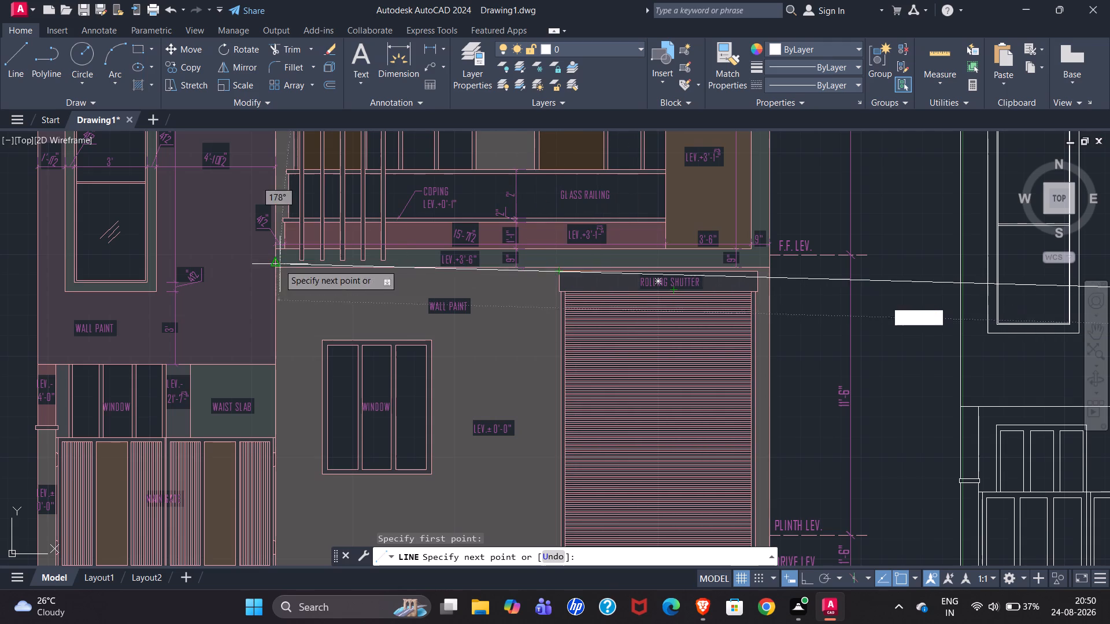
pyautogui.scroll(2, 456, 263)
pyautogui.scroll(-3, 169, 247)
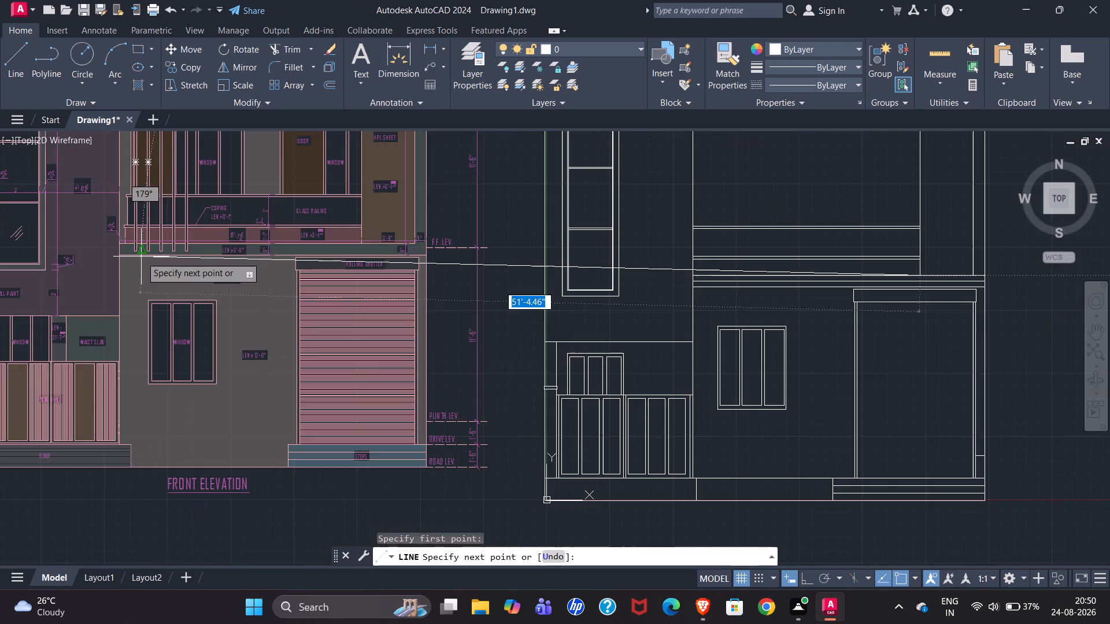
pyautogui.scroll(-1, 127, 257)
pyautogui.scroll(3, 568, 267)
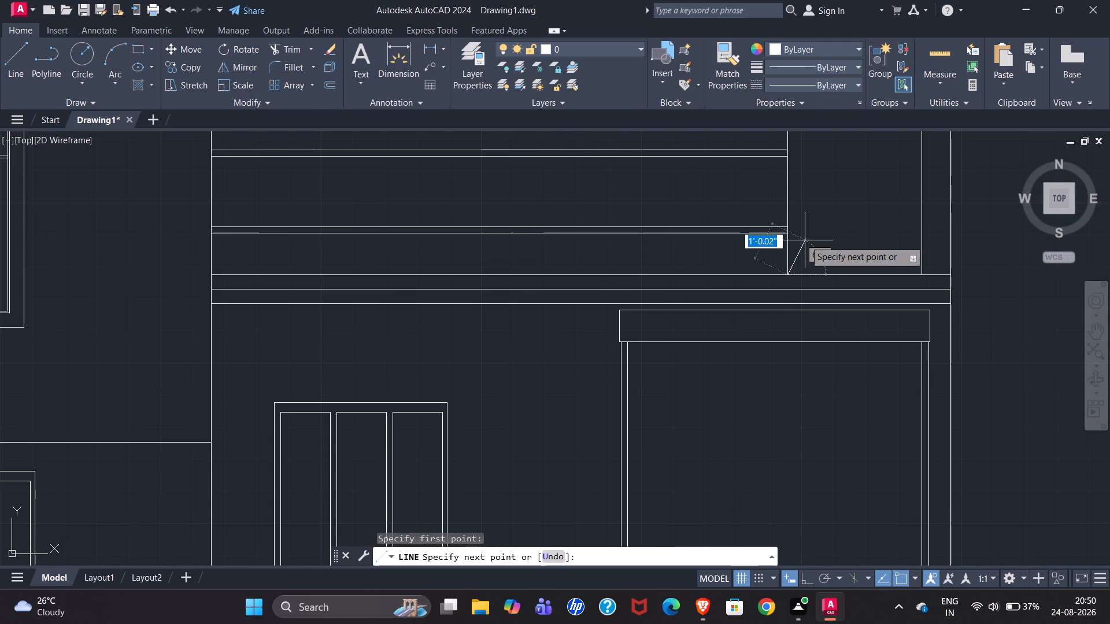
pyautogui.click(790, 235)
pyautogui.press('Escape')
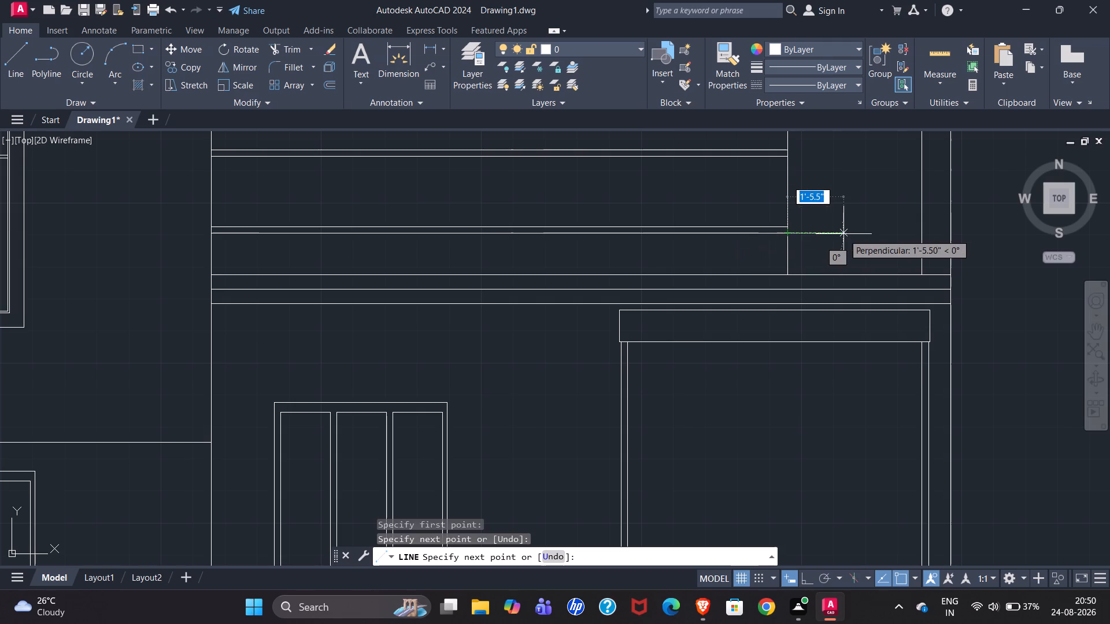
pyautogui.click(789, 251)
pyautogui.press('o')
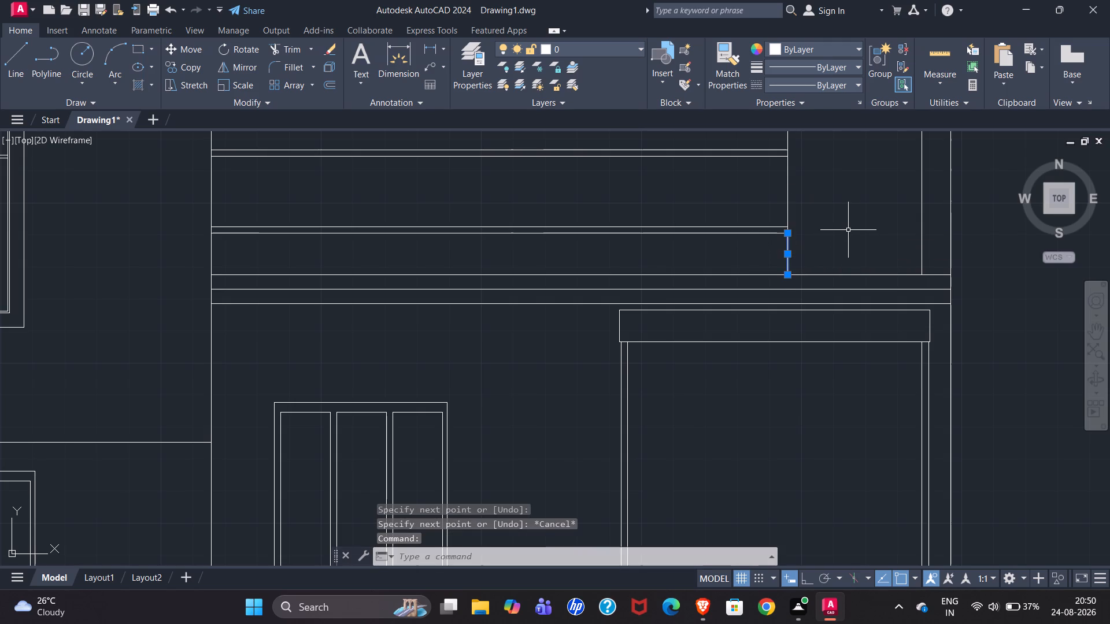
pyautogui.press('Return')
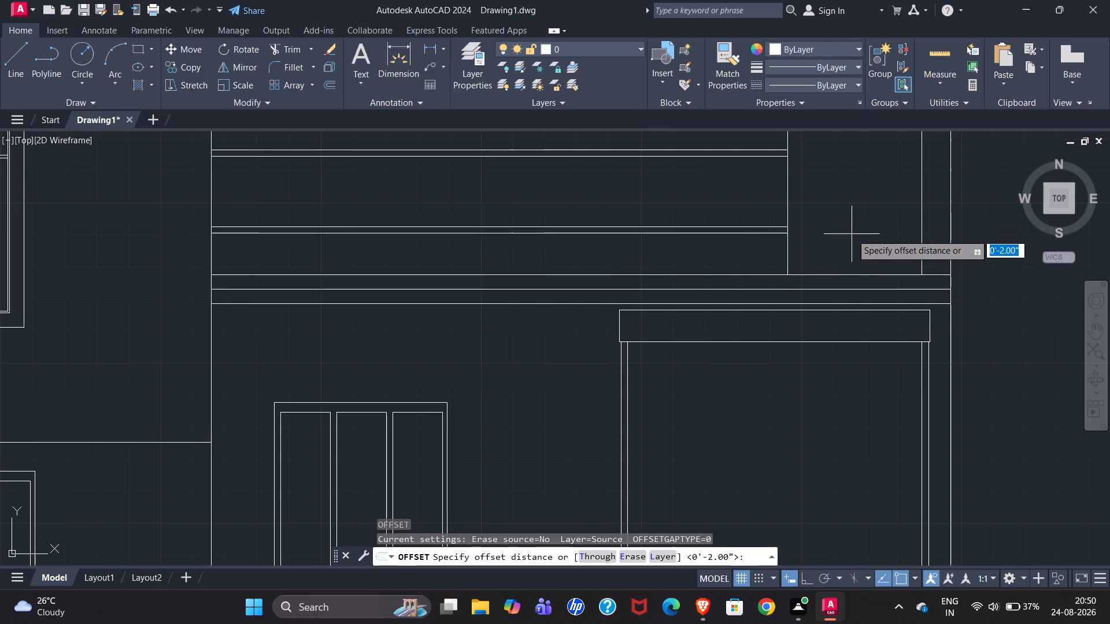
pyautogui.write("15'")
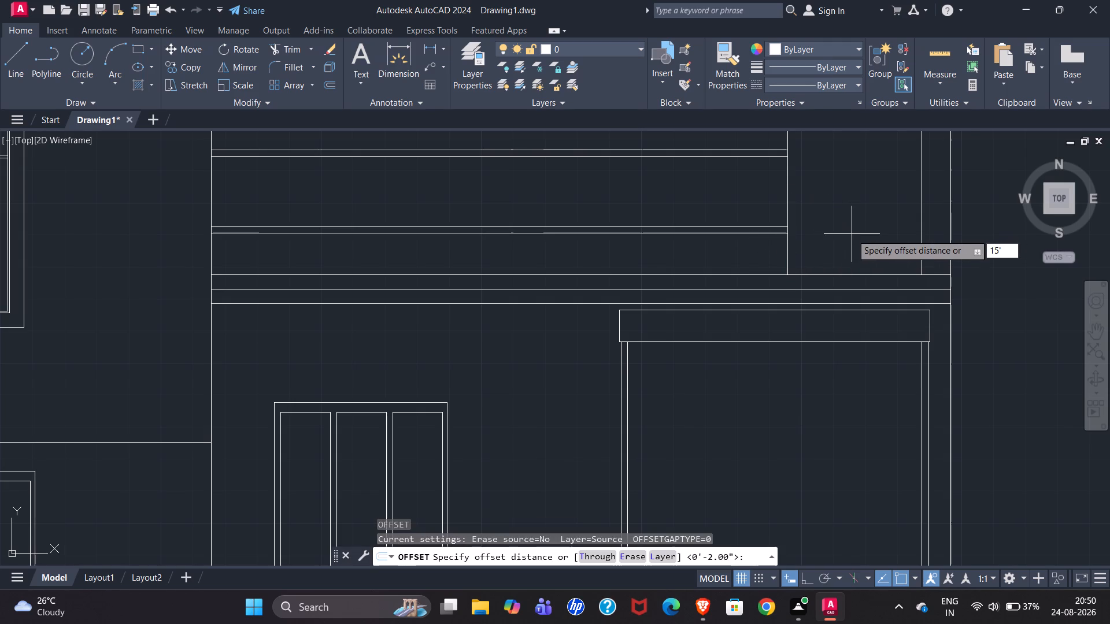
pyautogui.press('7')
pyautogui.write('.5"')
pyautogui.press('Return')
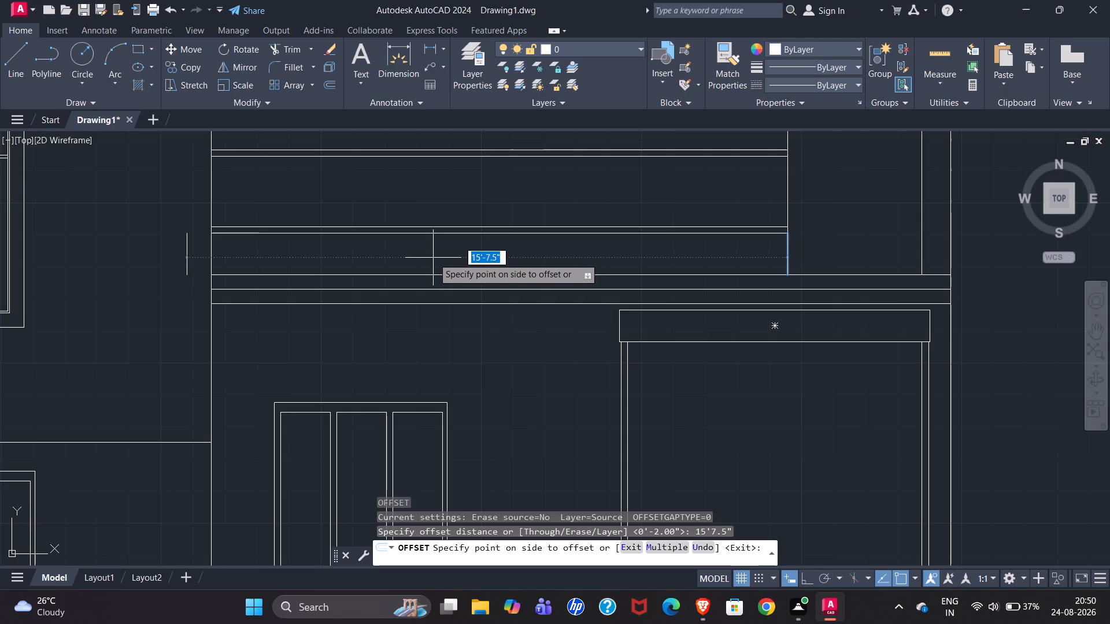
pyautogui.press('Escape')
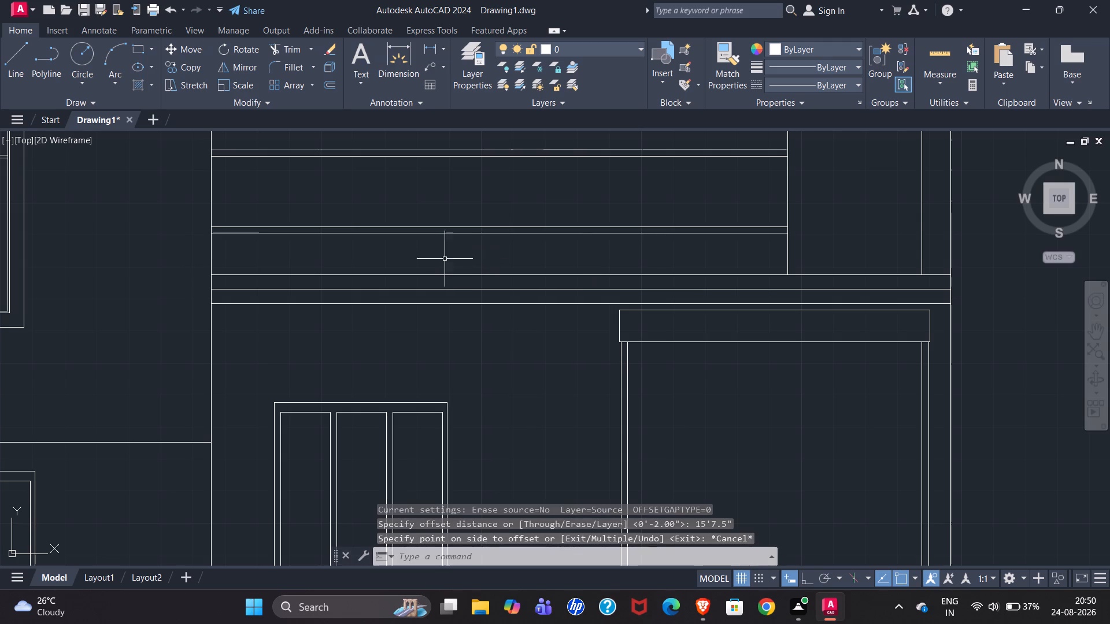
# Examine the reference elevation's dimensions along the first-floor balcony parapet, the vertical pipes and the neighbouring tall window.
pyautogui.scroll(-2, 701, 265)
pyautogui.scroll(-1, 756, 262)
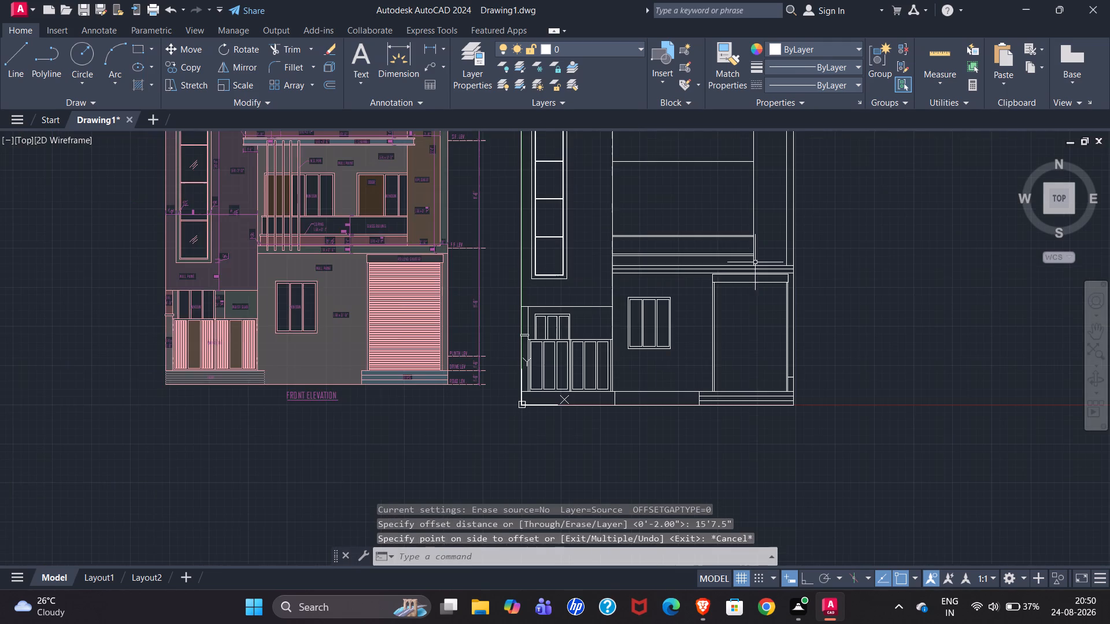
pyautogui.scroll(3, 346, 232)
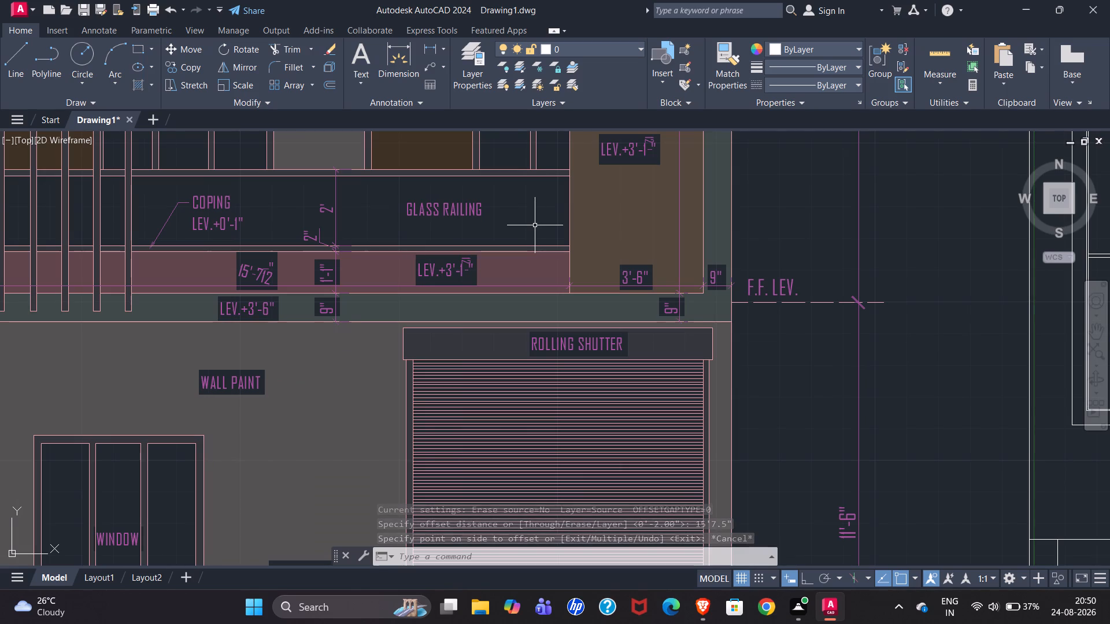
pyautogui.scroll(3, 580, 310)
pyautogui.scroll(-2, 641, 278)
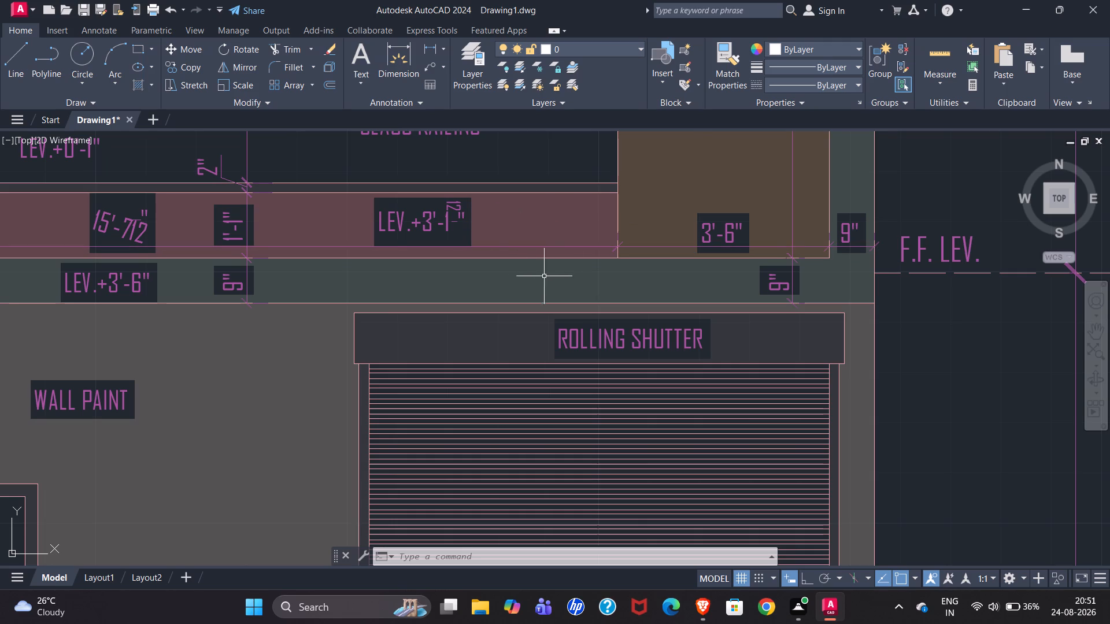
pyautogui.scroll(-2, 526, 266)
pyautogui.scroll(4, 206, 277)
pyautogui.scroll(-2, 198, 276)
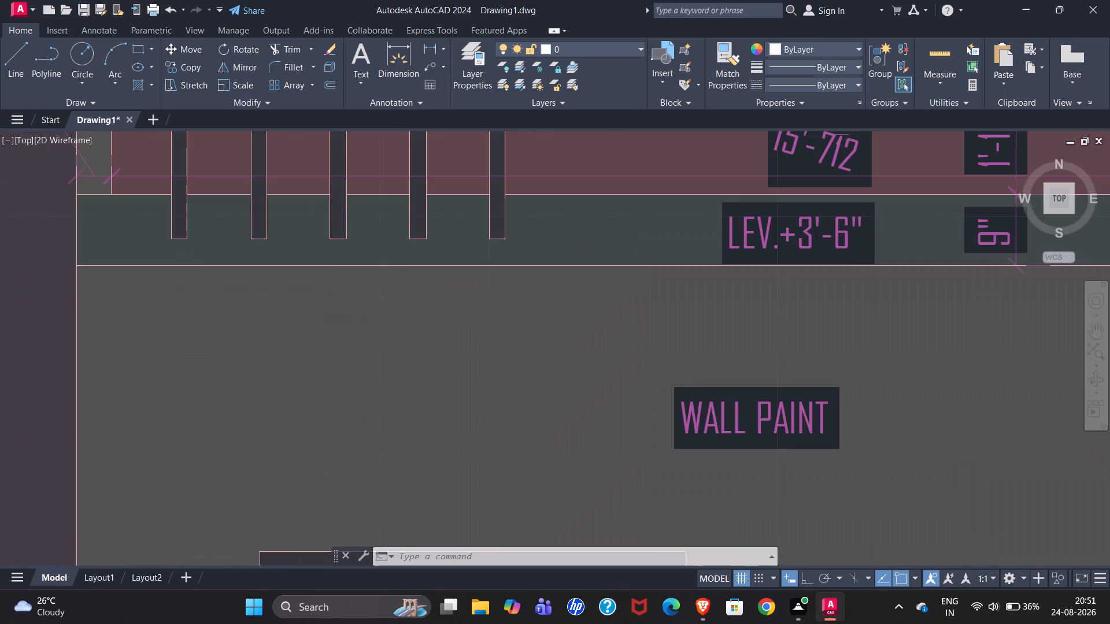
pyautogui.scroll(-2, 162, 263)
pyautogui.scroll(-1, 299, 279)
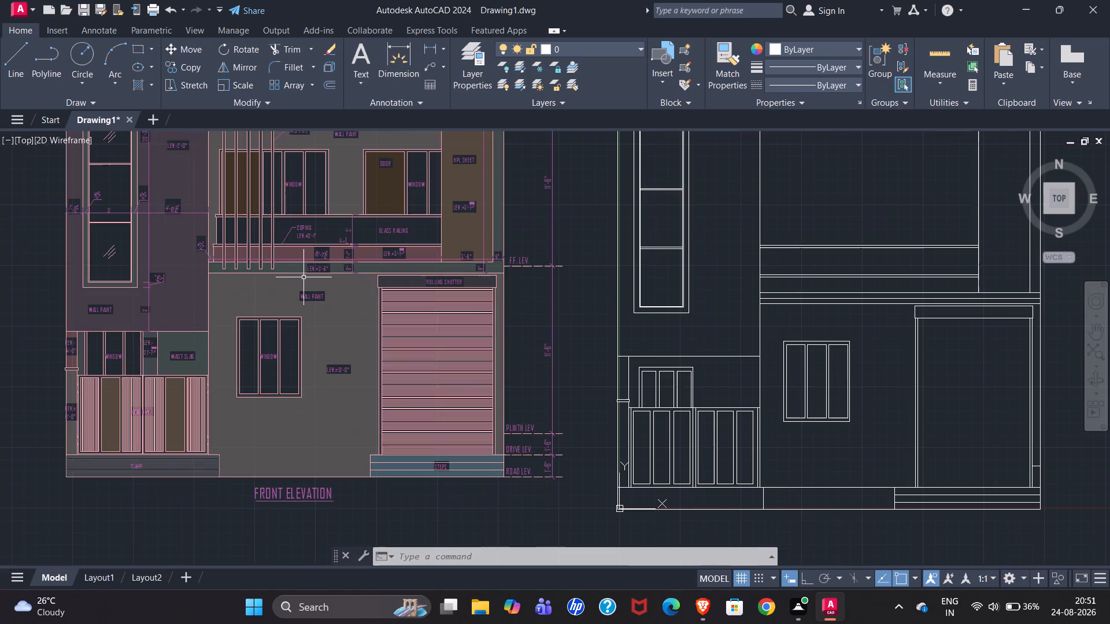
pyautogui.scroll(2, 142, 225)
pyautogui.scroll(-1, 82, 232)
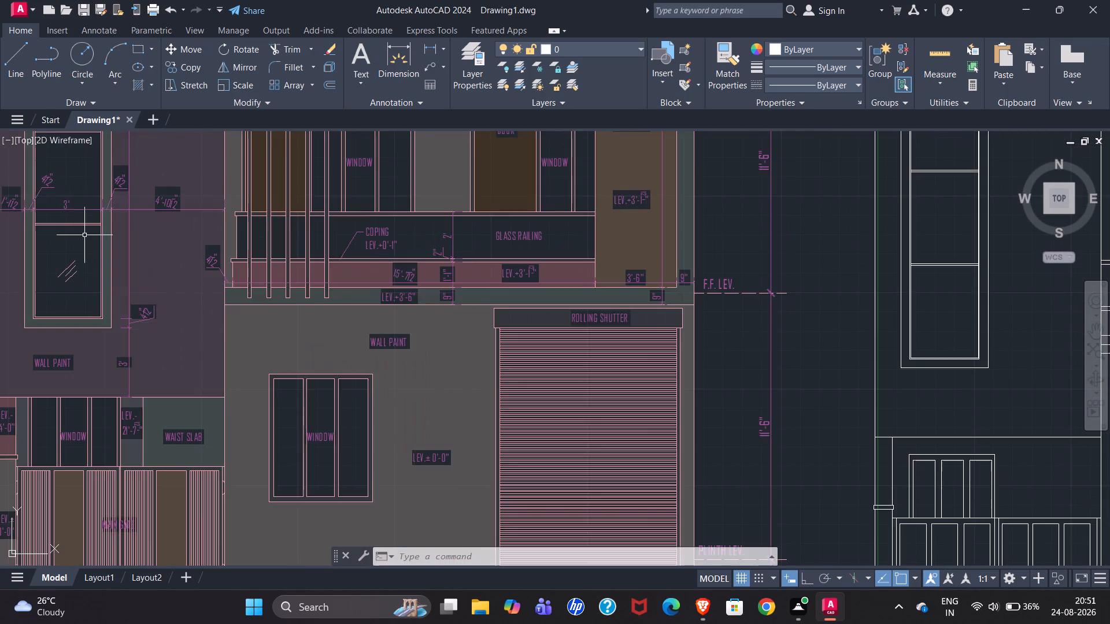
pyautogui.scroll(-2, 84, 235)
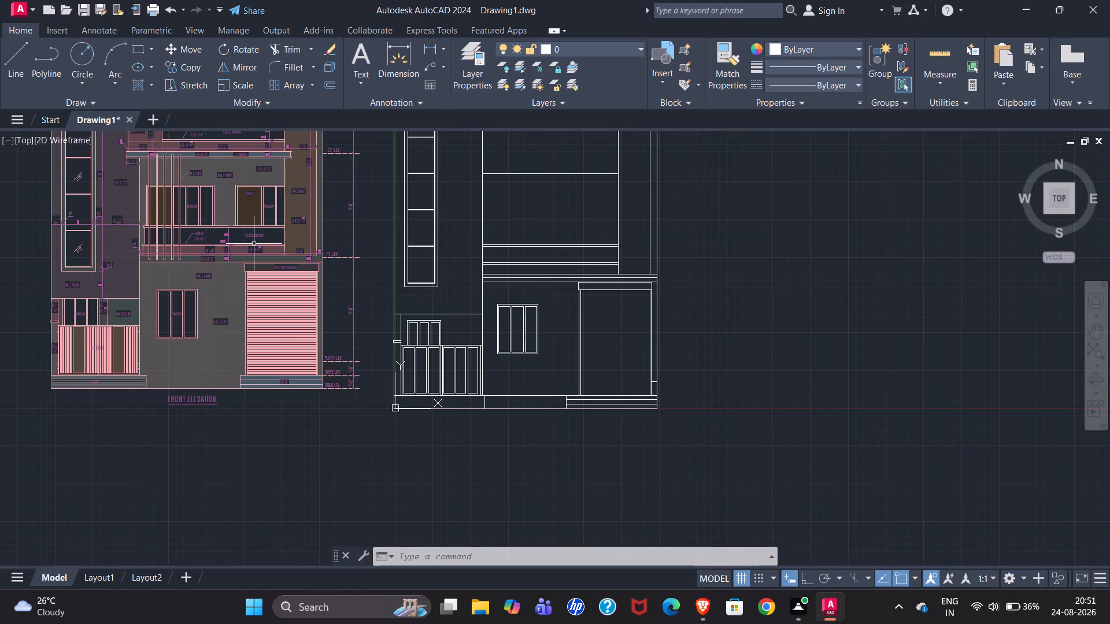
pyautogui.scroll(2, 86, 216)
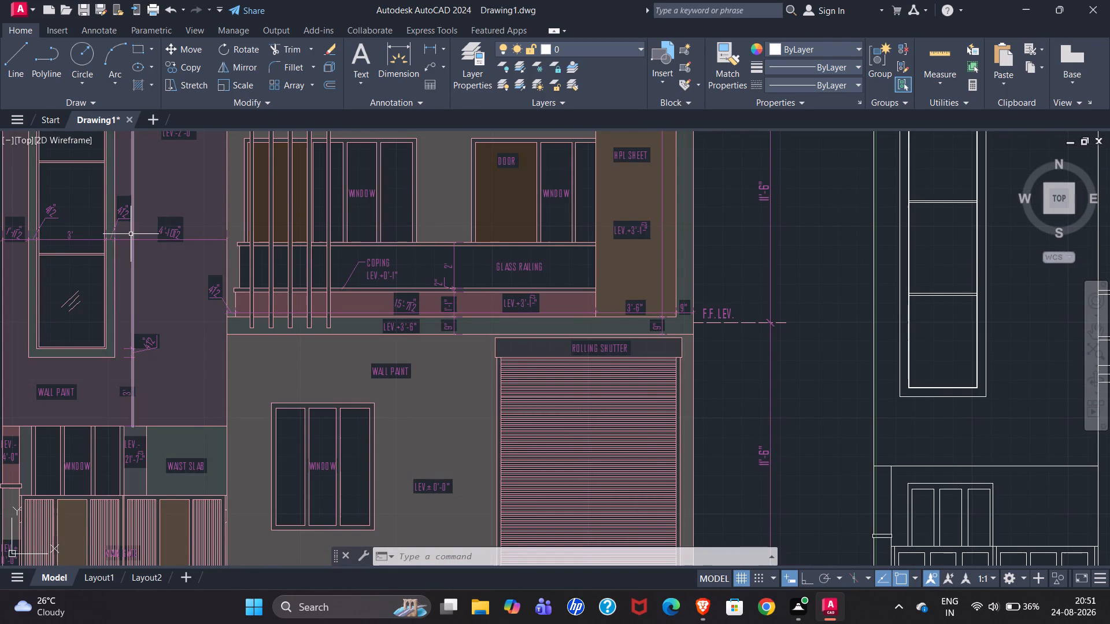
pyautogui.scroll(-1, 45, 234)
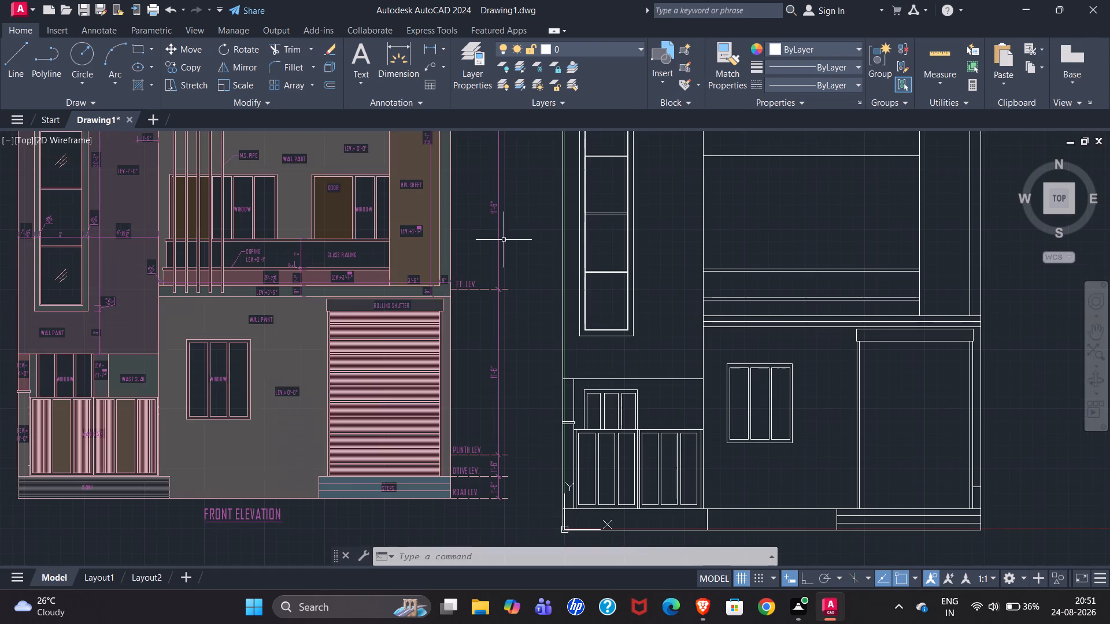
# Measure the gap between the redrawn elevation's outer left wall line and the tall window's outer frame line.
pyautogui.scroll(2, 575, 215)
pyautogui.click(17, 59)
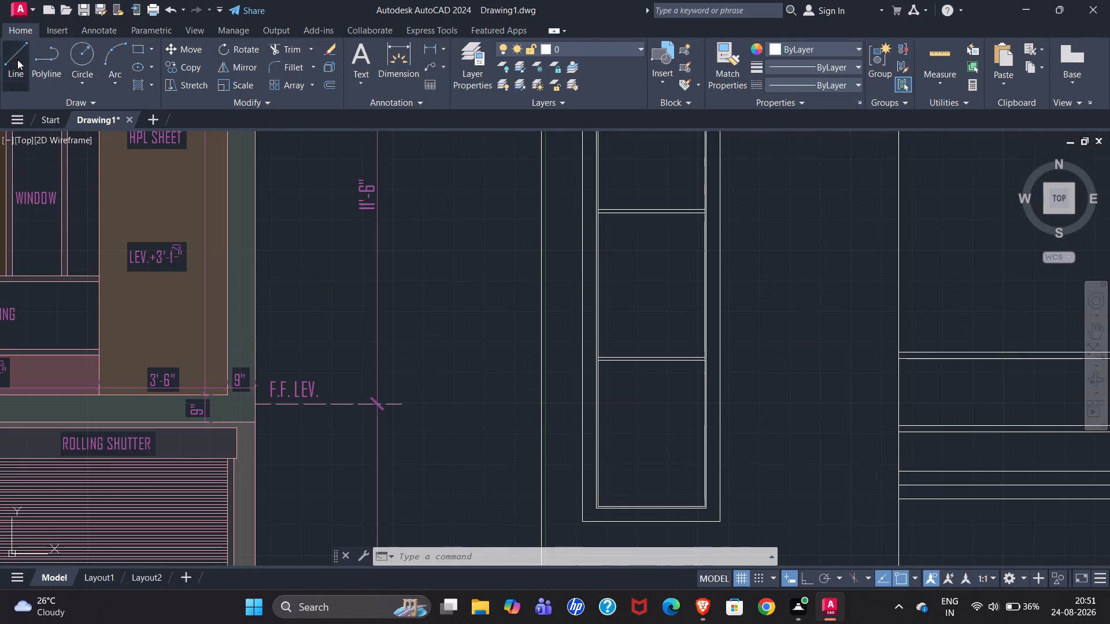
pyautogui.scroll(2, 594, 221)
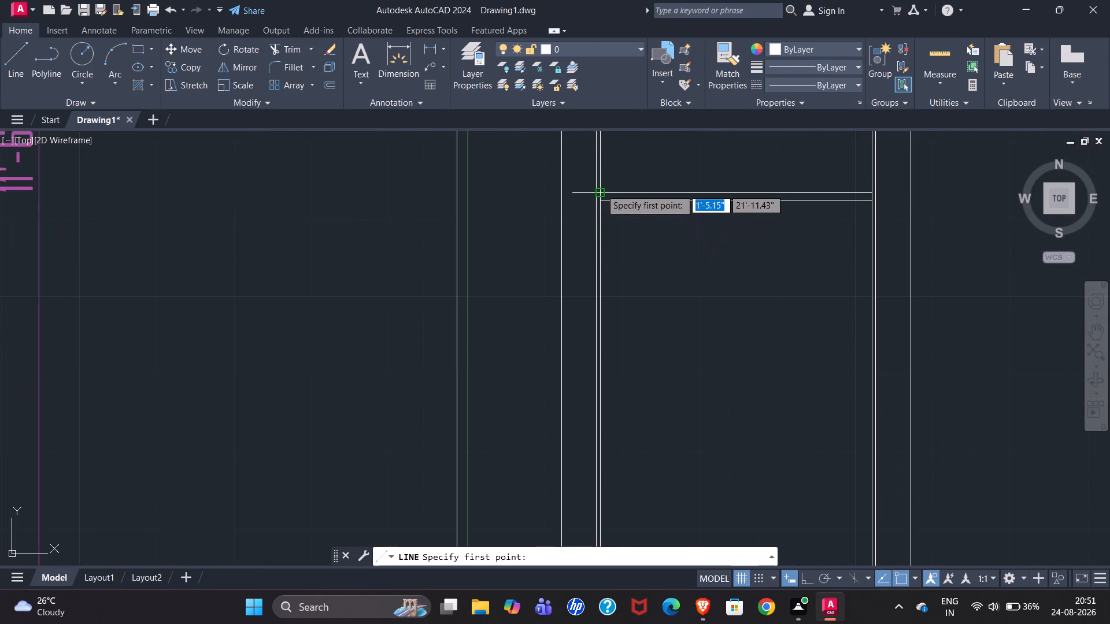
pyautogui.click(455, 191)
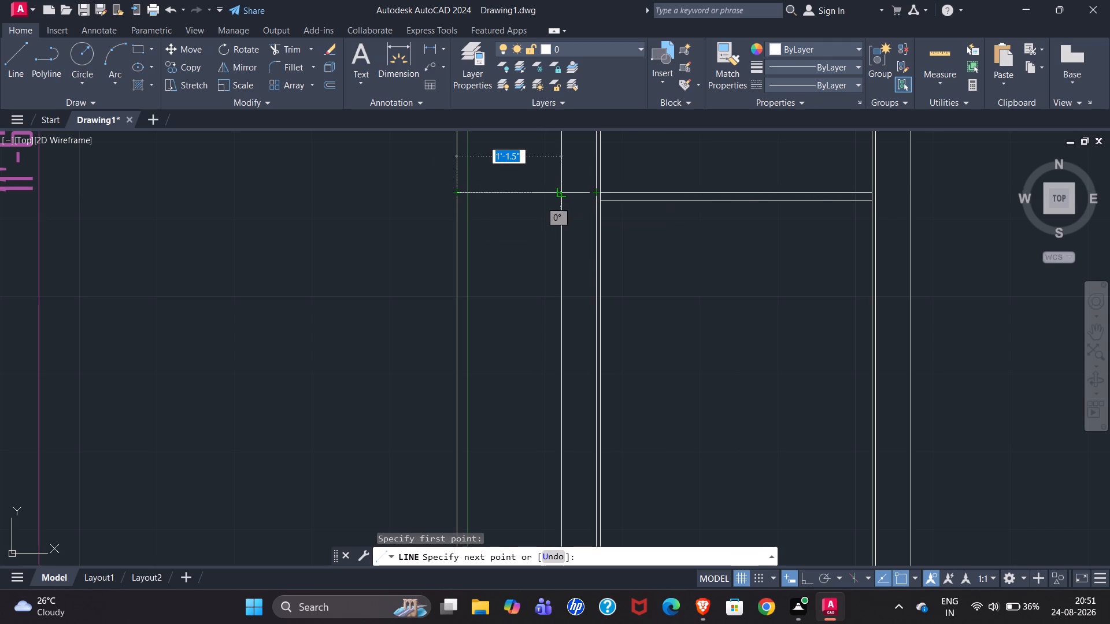
pyautogui.press('Escape')
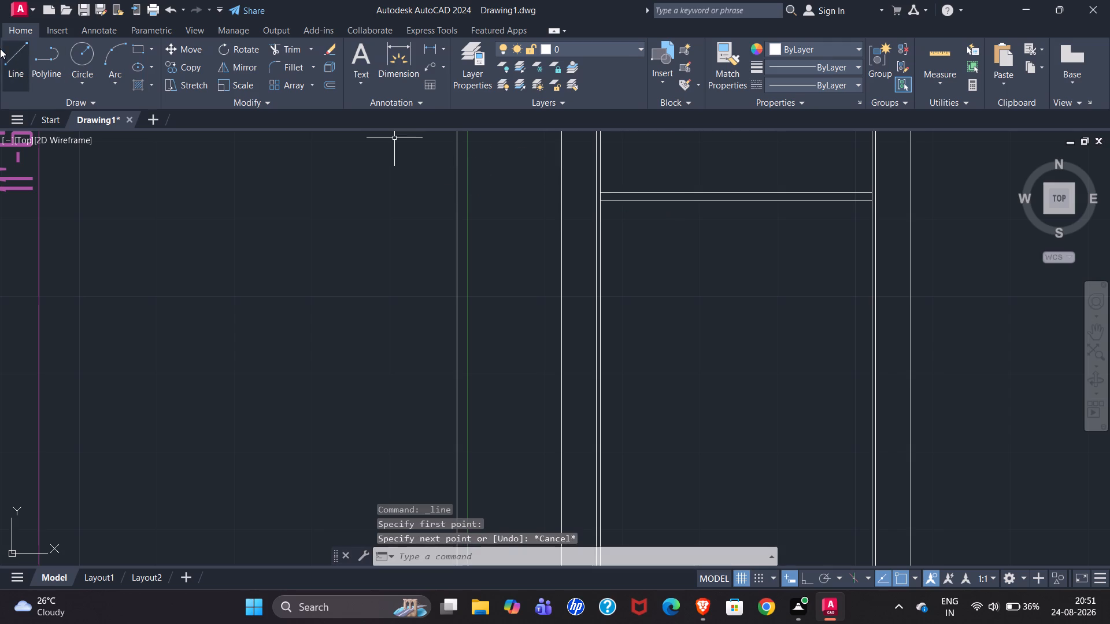
# Examine the reference's horizontal dimensions across the tall window, its frame and the wall on either side for comparison with the redrawn window.
pyautogui.click(4, 49)
pyautogui.scroll(3, 588, 206)
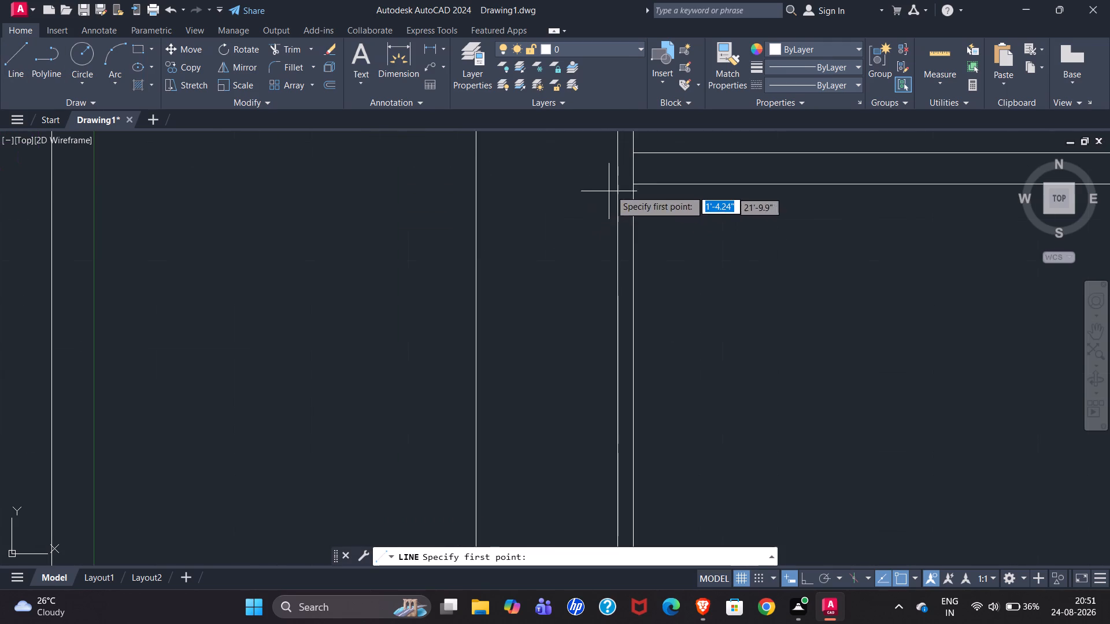
pyautogui.scroll(-1, 524, 233)
pyautogui.click(590, 186)
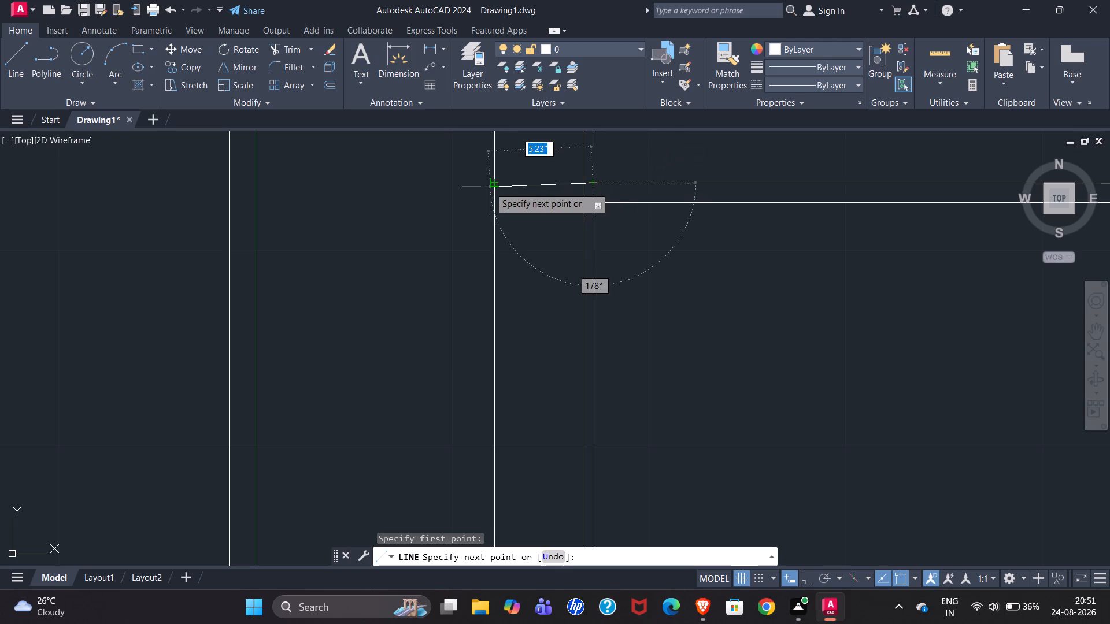
pyautogui.scroll(-4, 631, 186)
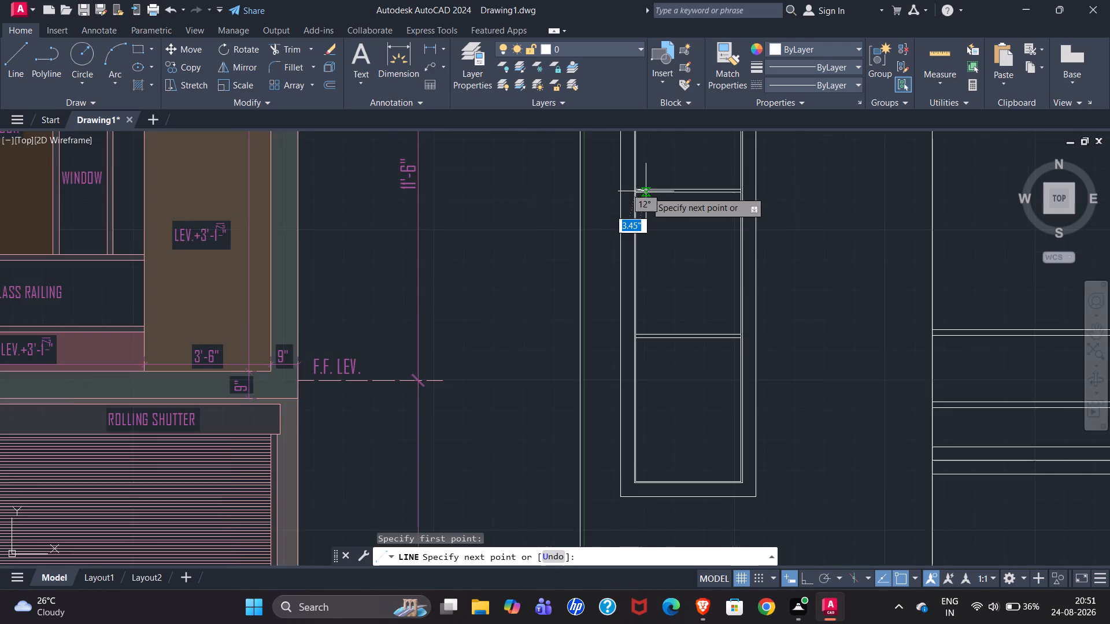
pyautogui.scroll(-3, 646, 191)
pyautogui.scroll(4, 310, 184)
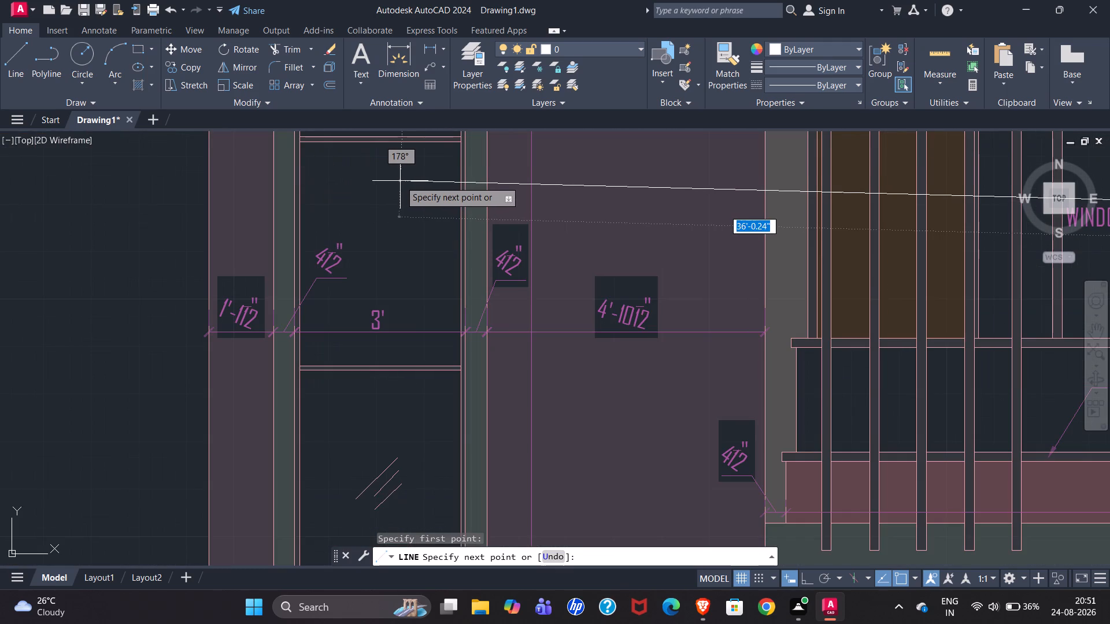
pyautogui.scroll(2, 401, 184)
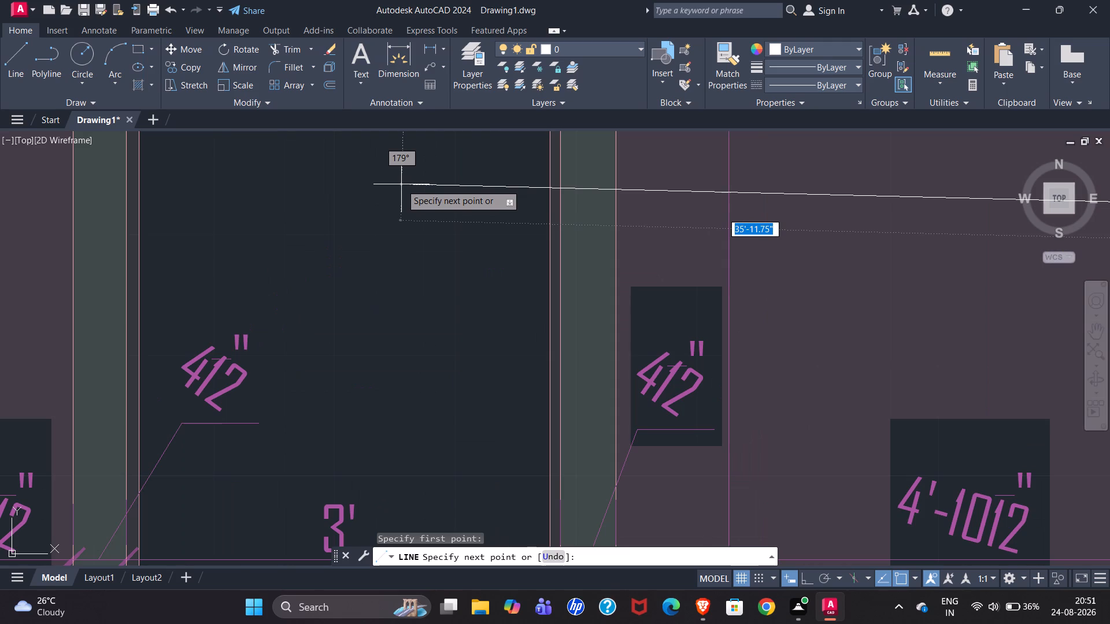
pyautogui.scroll(-2, 401, 184)
pyautogui.scroll(5, 292, 339)
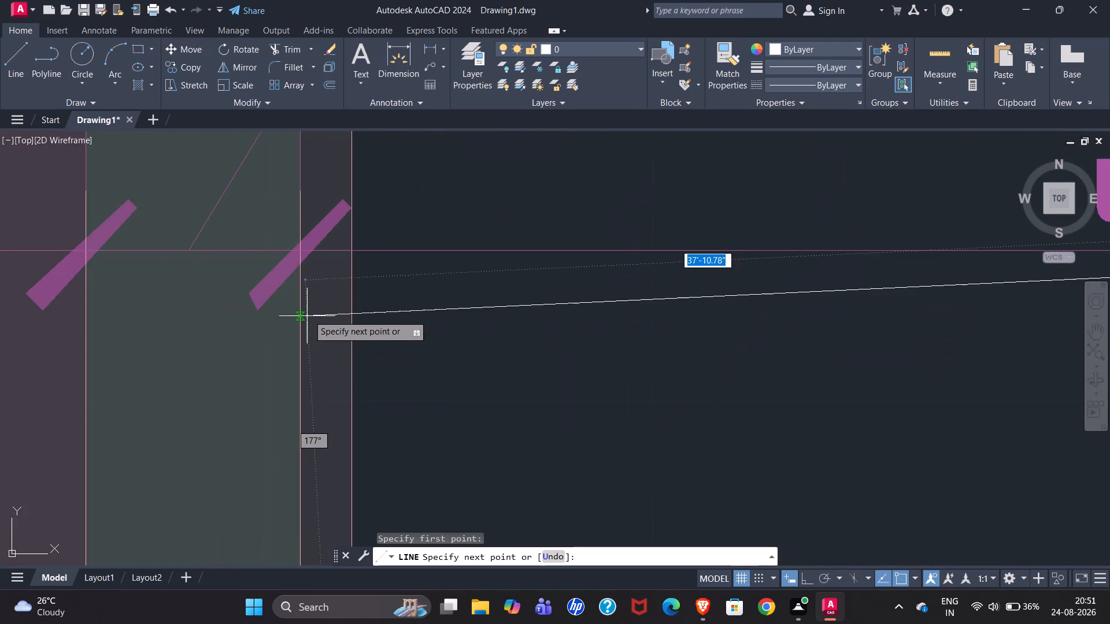
pyautogui.scroll(-2, 93, 232)
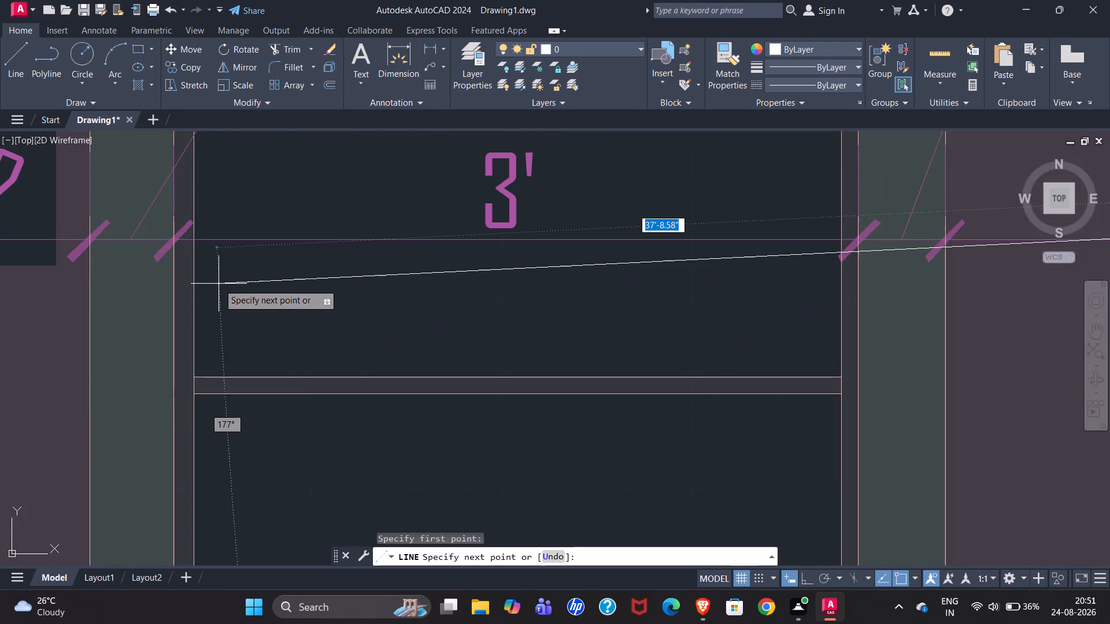
pyautogui.scroll(-2, 214, 283)
pyautogui.scroll(-1, 105, 287)
pyautogui.scroll(-1, 43, 286)
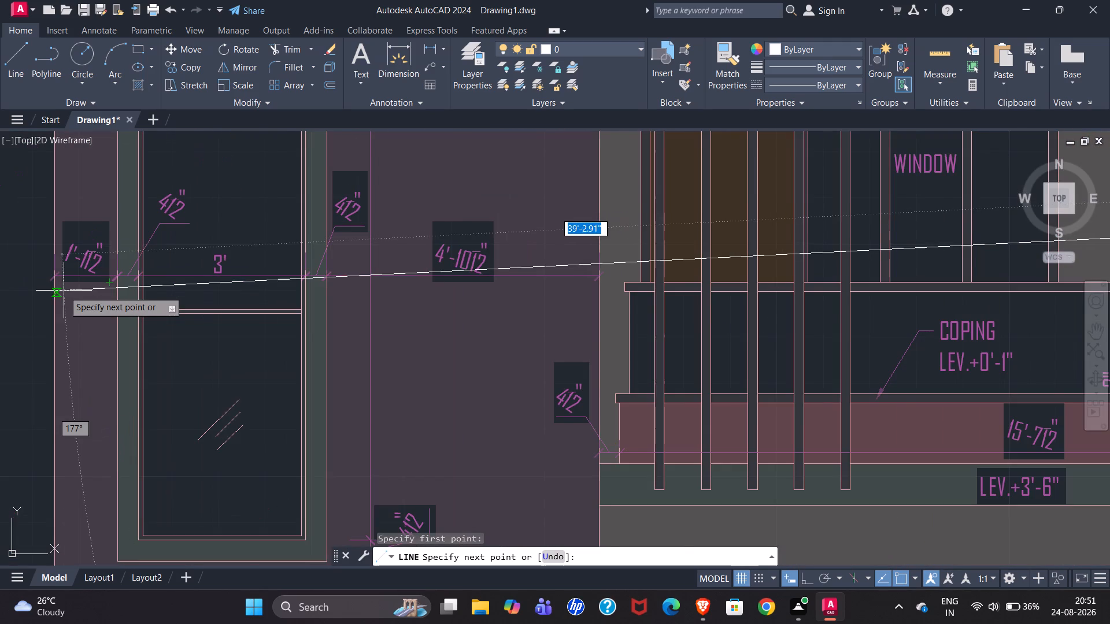
pyautogui.scroll(-1, 62, 290)
pyautogui.scroll(4, 987, 240)
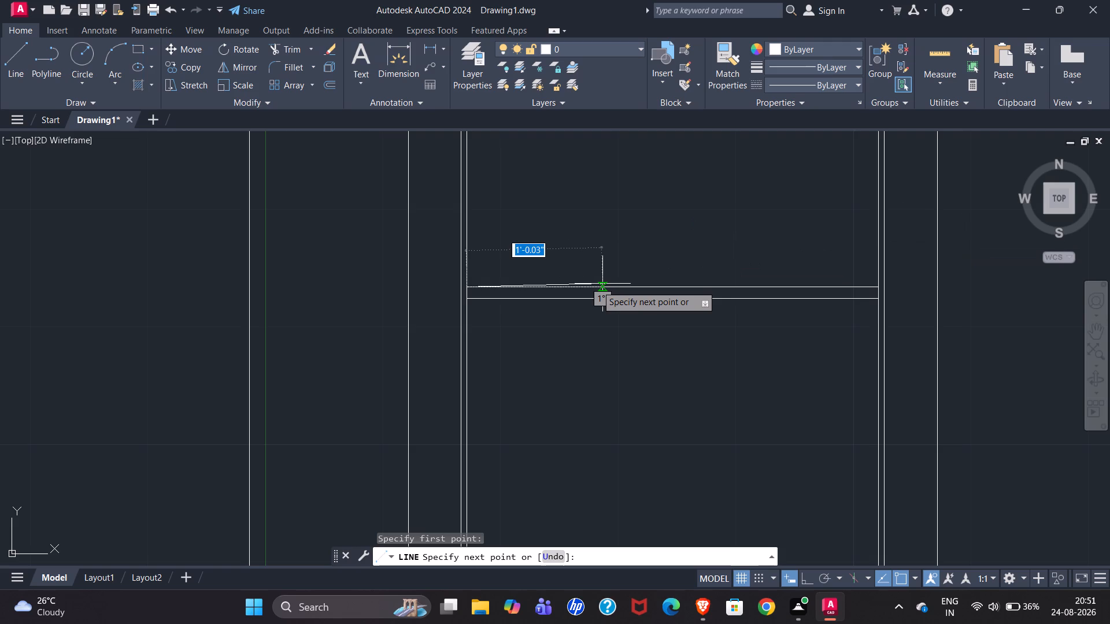
pyautogui.press('Escape')
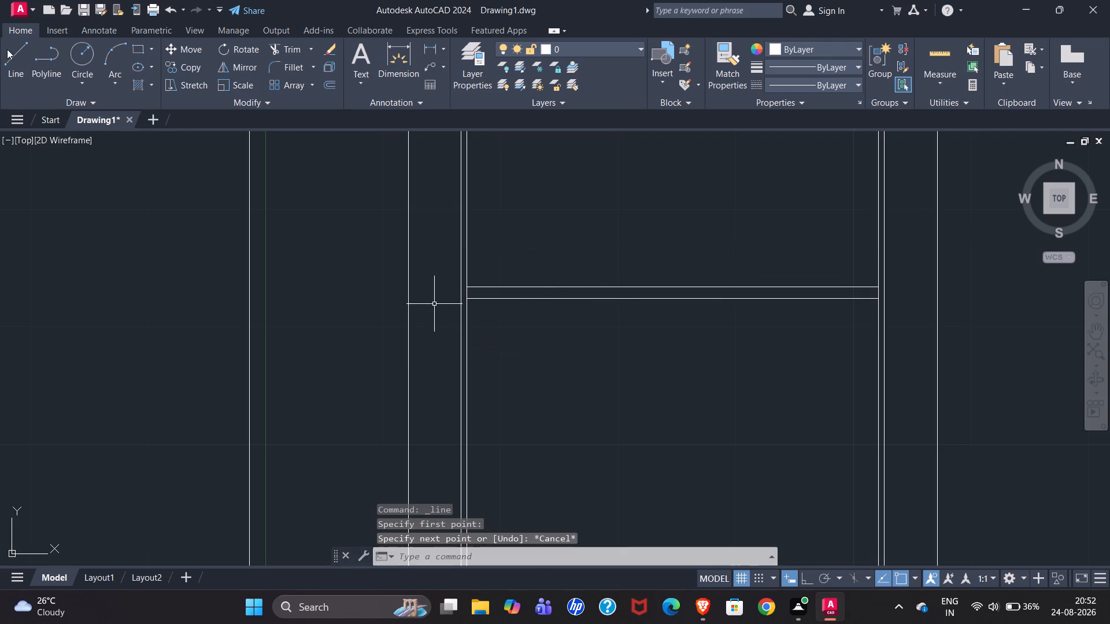
# Measure the redrawn tall window's horizontal widths across its side frames and the glazed opening between them.
pyautogui.click(3, 55)
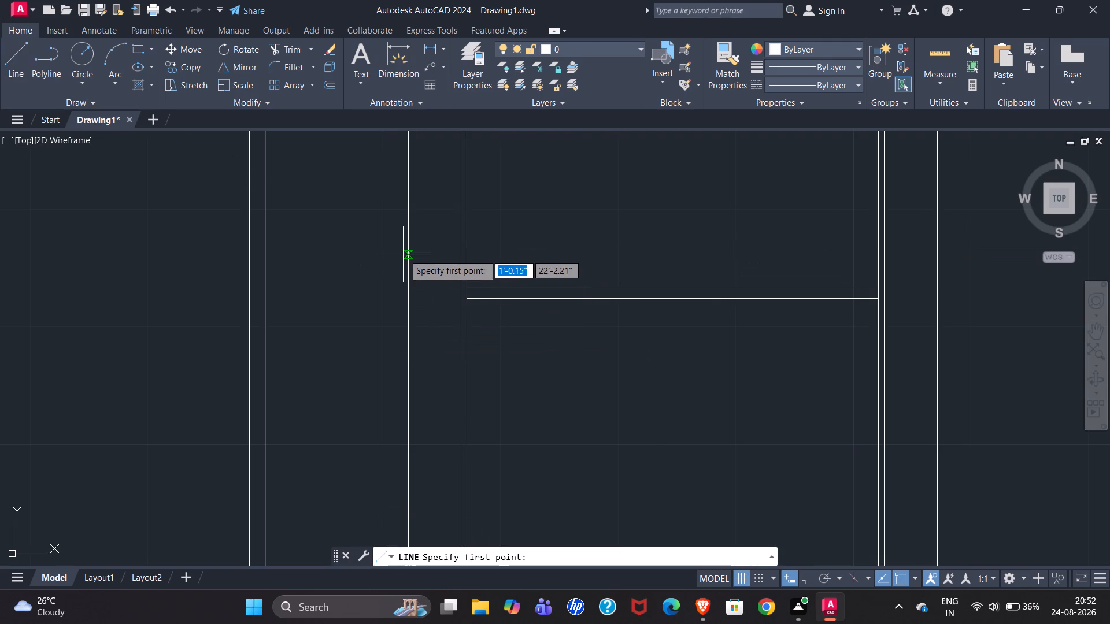
pyautogui.click(407, 253)
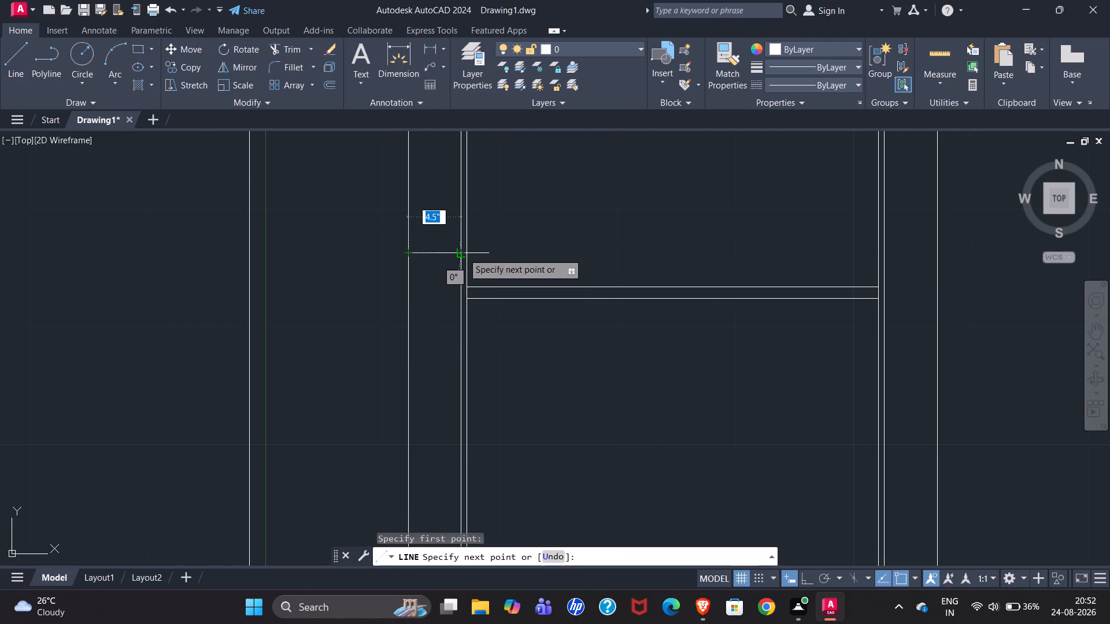
pyautogui.press('Escape')
pyautogui.click(13, 60)
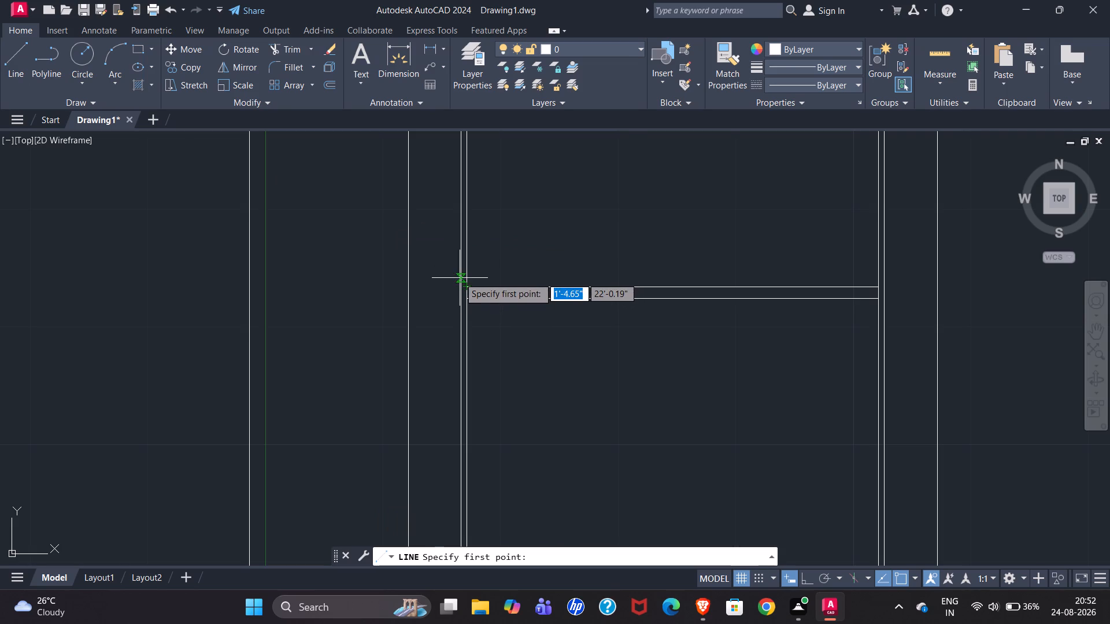
pyautogui.click(460, 265)
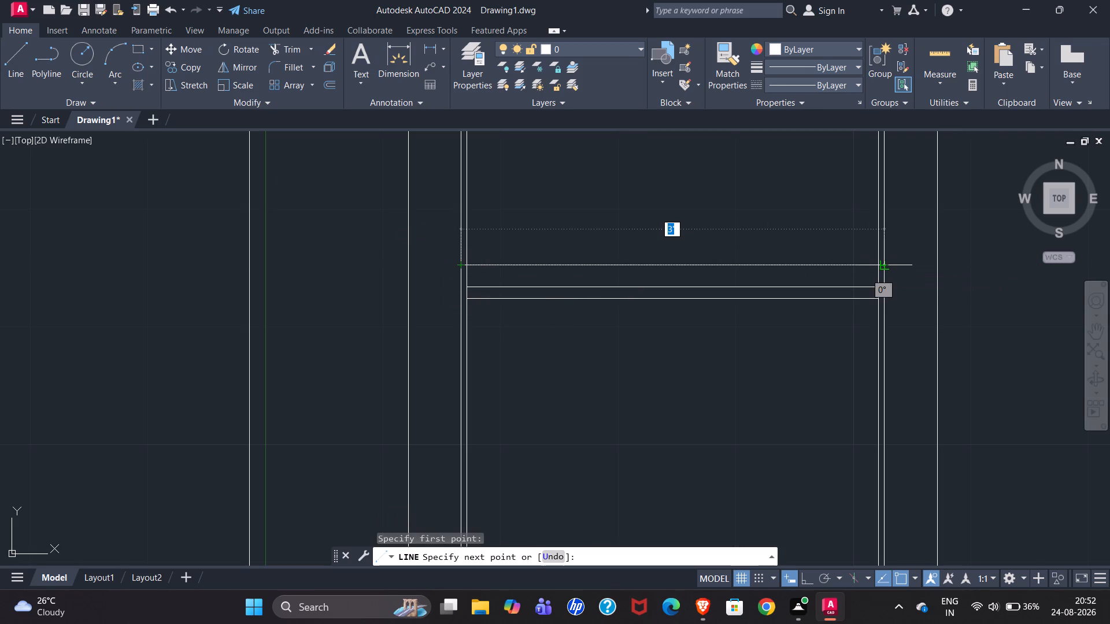
pyautogui.press('Escape')
pyautogui.click(5, 57)
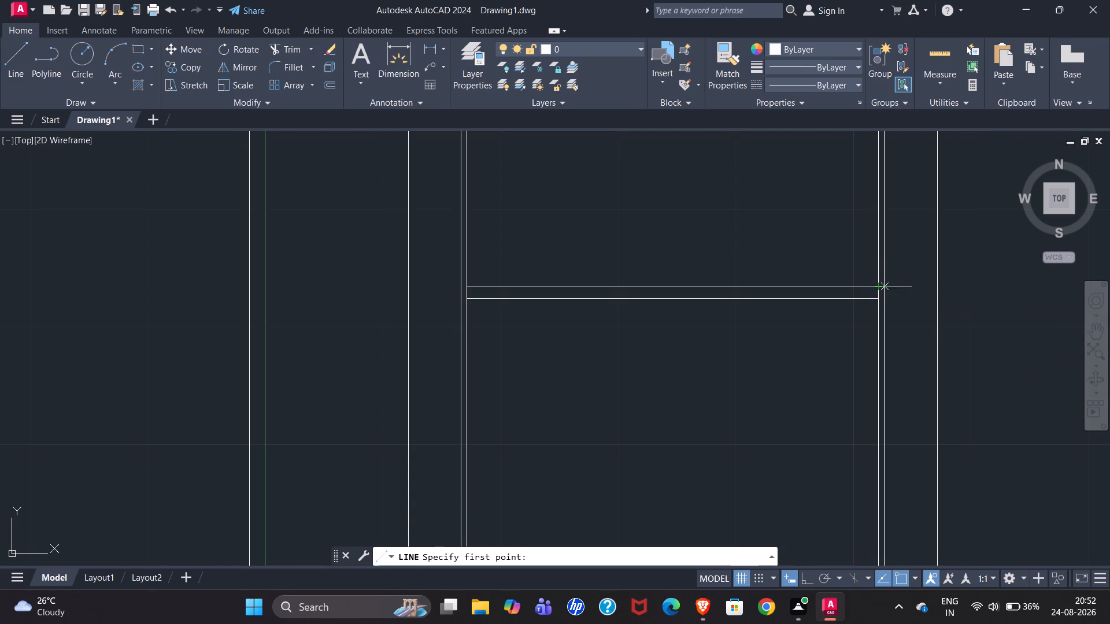
pyautogui.click(886, 254)
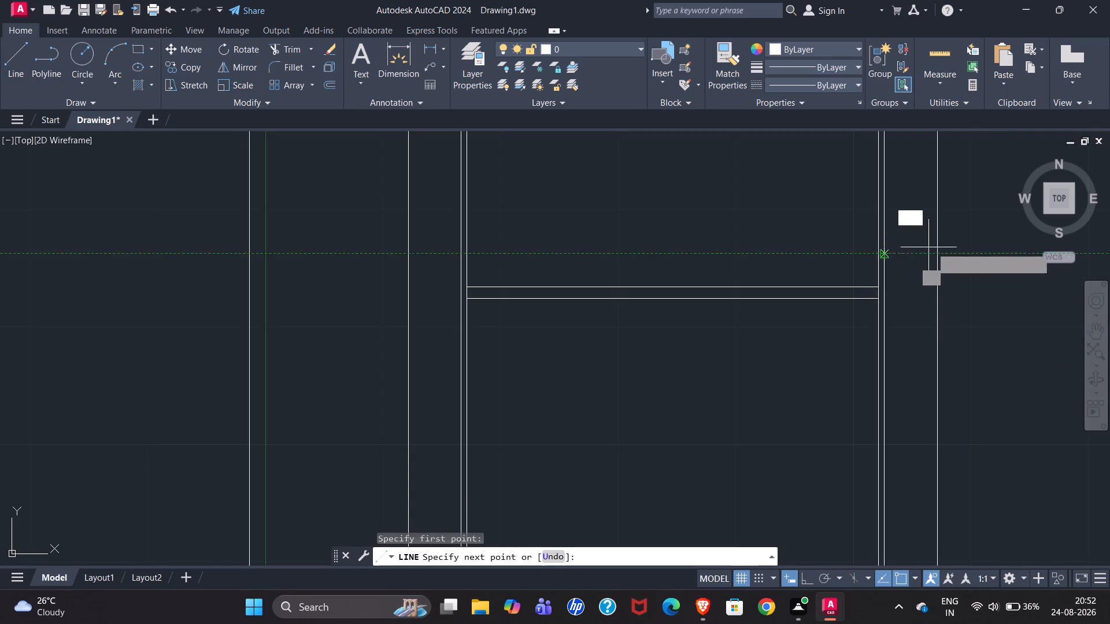
pyautogui.press('Escape')
# Measure the gap between the tall window's outer frame line and the wall line where the first-floor balcony begins.
pyautogui.scroll(-3, 151, 232)
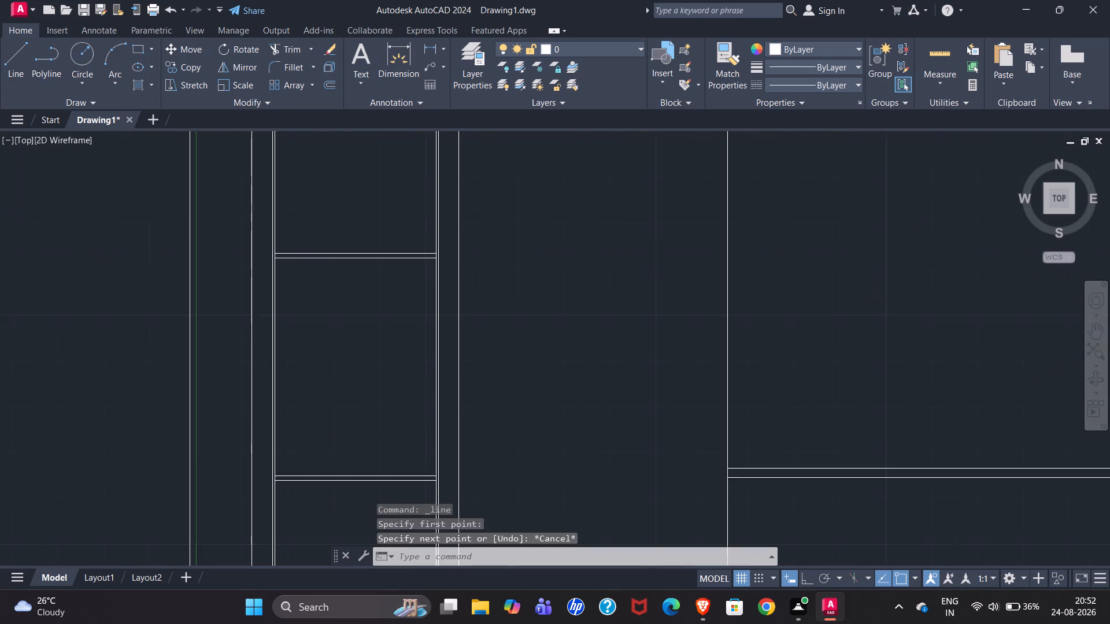
pyautogui.click(14, 75)
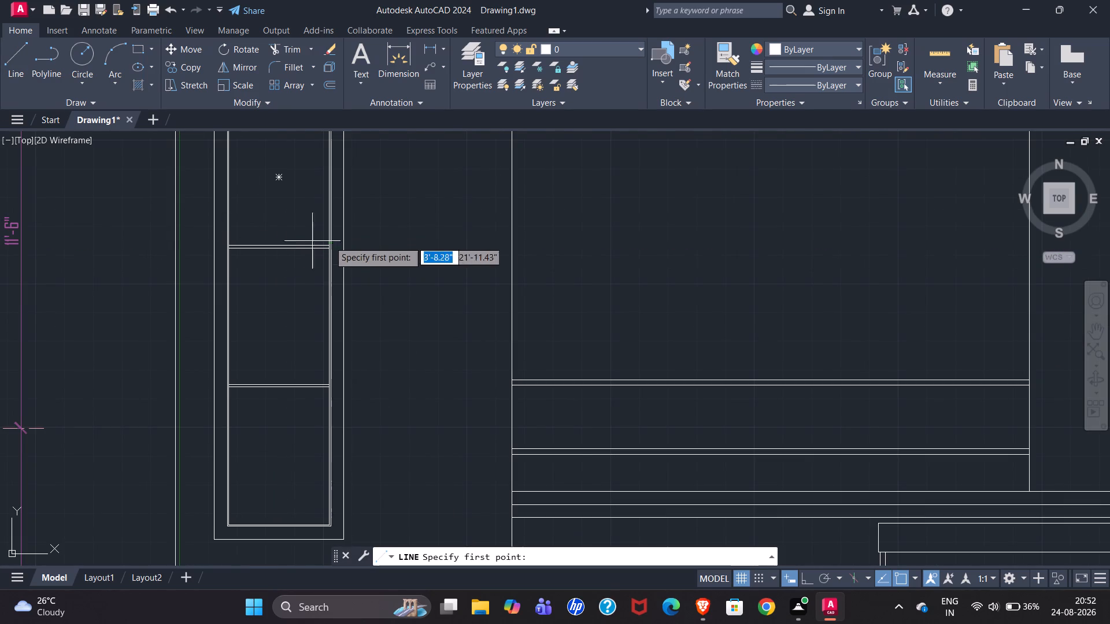
pyautogui.click(343, 223)
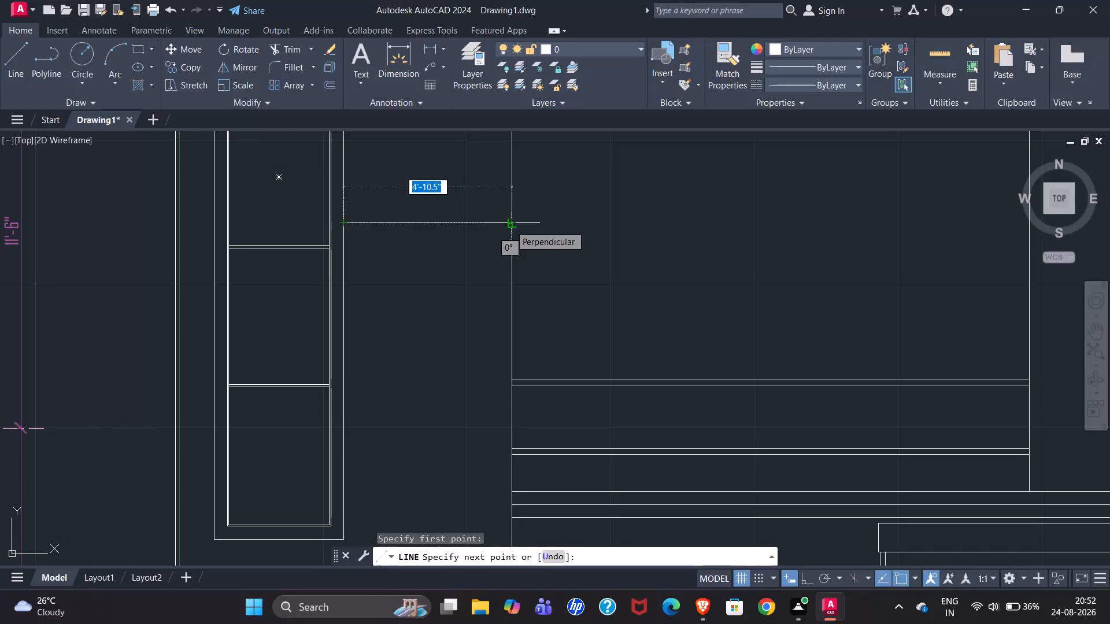
pyautogui.press('Escape')
# Measure the redrawn width from the wall line beside the balcony to the building's outer wall line past the HPL panel.
pyautogui.scroll(-2, 503, 221)
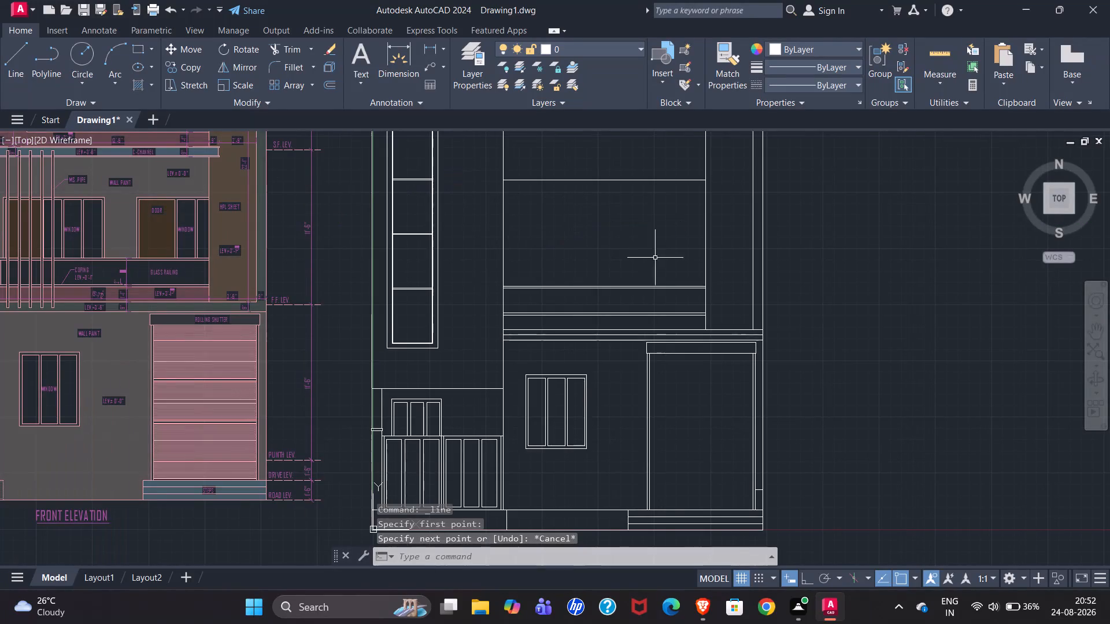
pyautogui.click(17, 51)
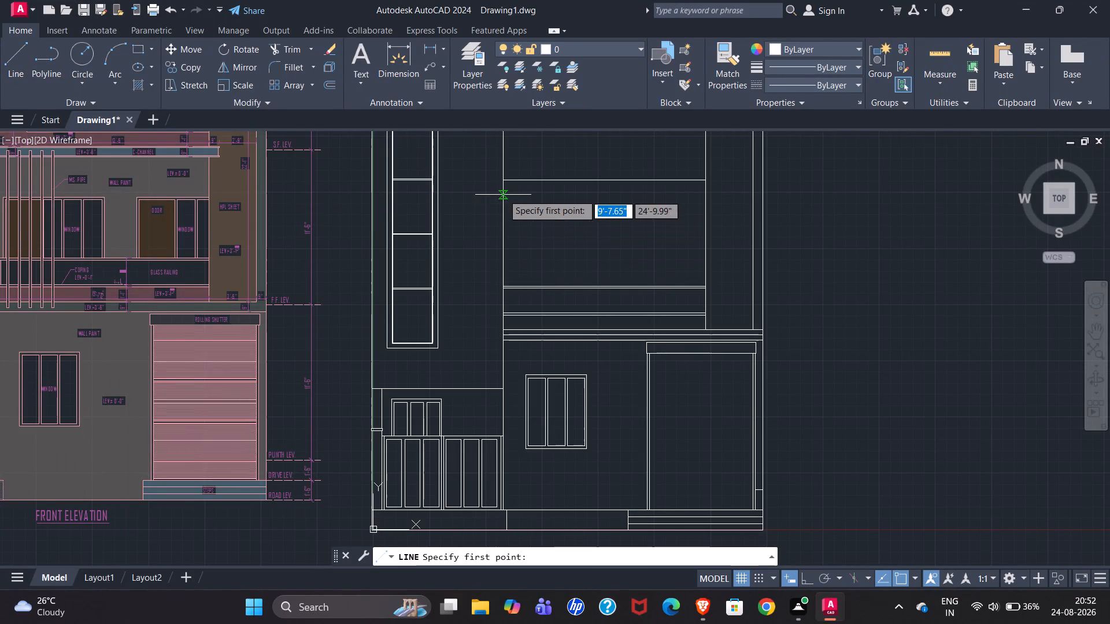
pyautogui.click(504, 178)
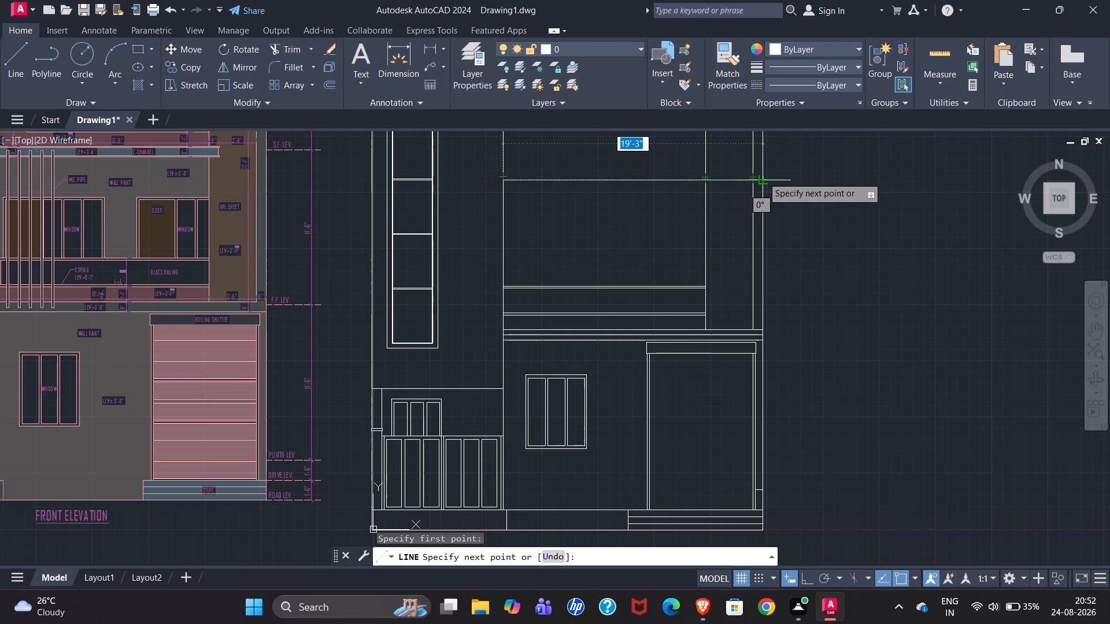
pyautogui.scroll(-1, 862, 178)
pyautogui.press('Escape')
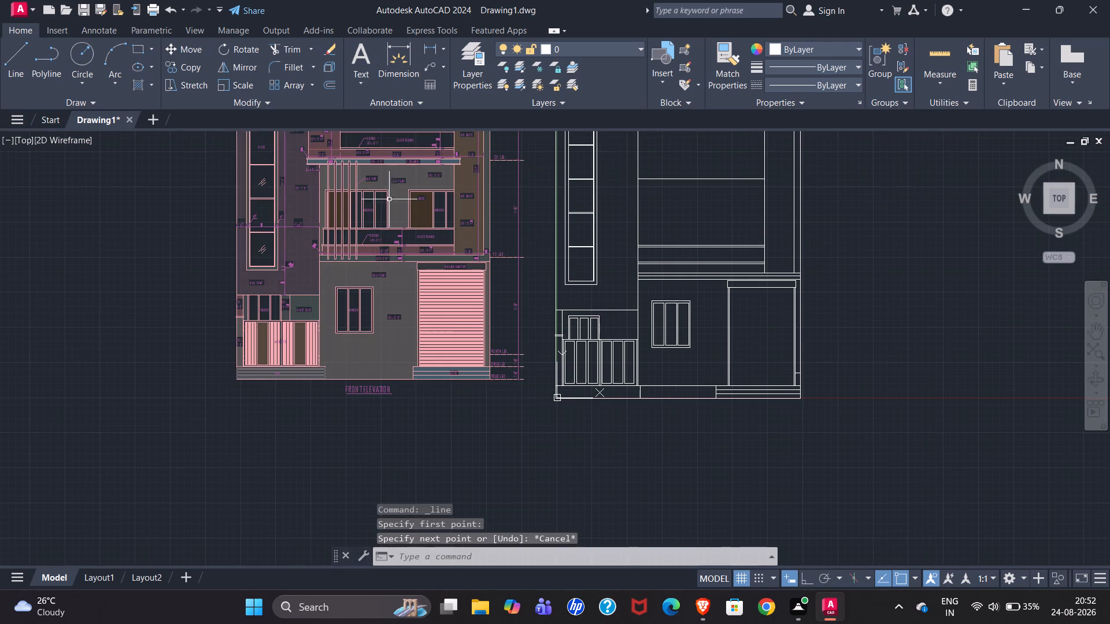
# Examine the reference's balcony parapet, first-floor band and ground-floor front for comparison with the redrawn elevation.
pyautogui.scroll(4, 373, 254)
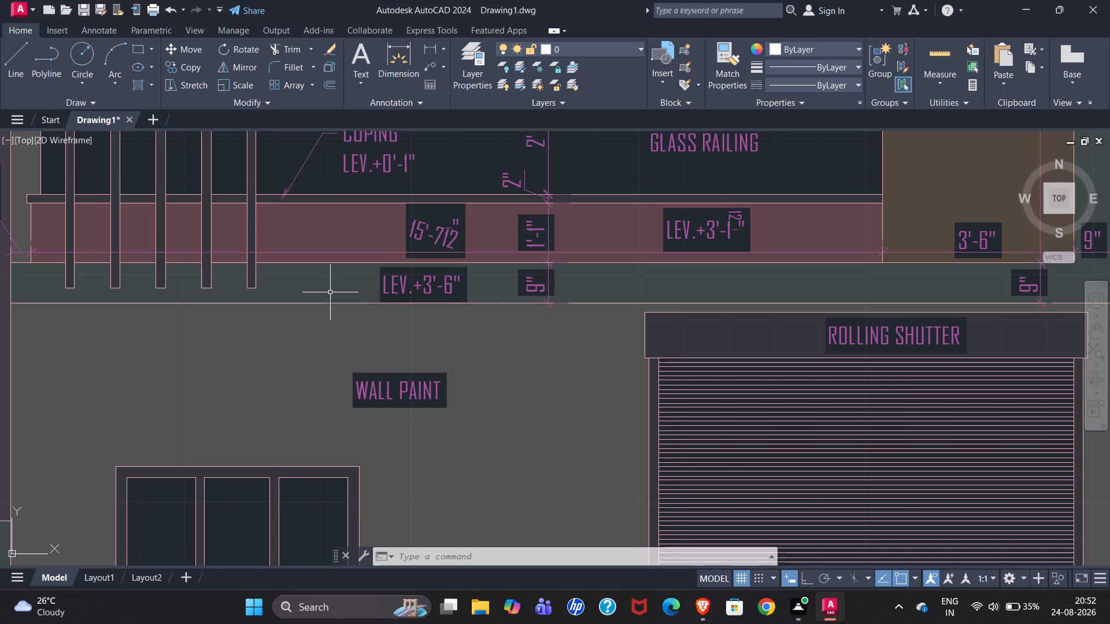
pyautogui.scroll(-1, 197, 288)
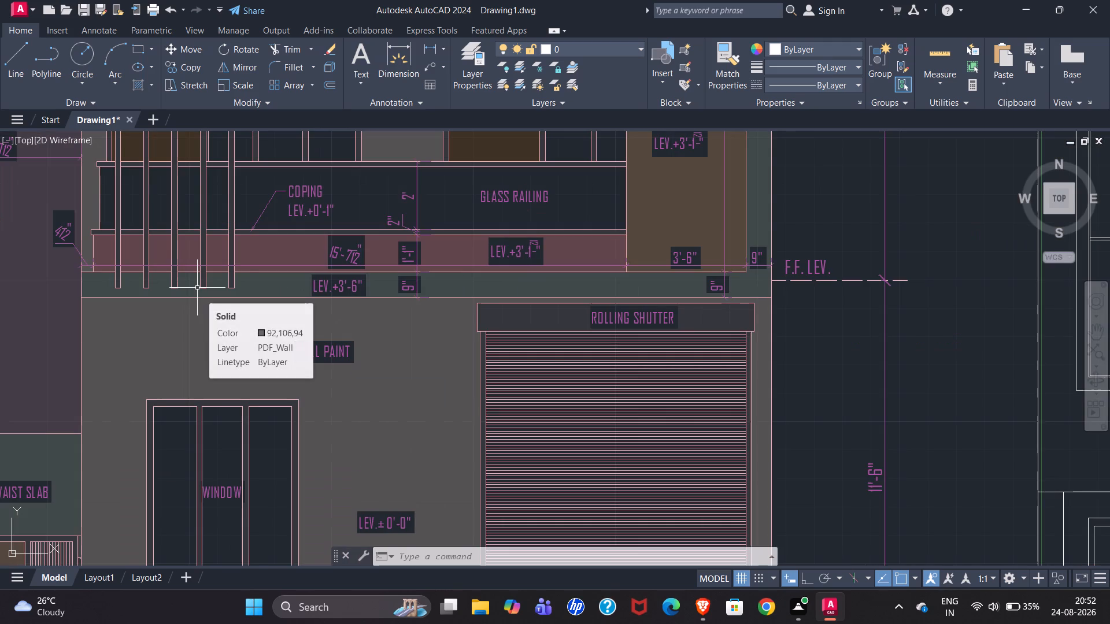
pyautogui.scroll(-1, 353, 236)
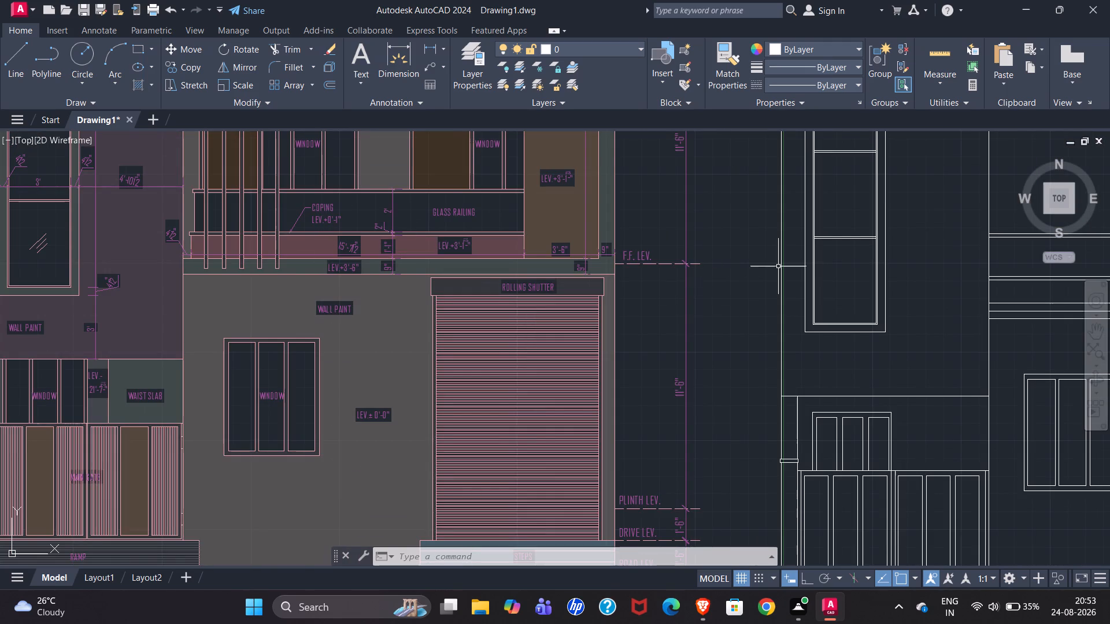
pyautogui.scroll(-1, 776, 266)
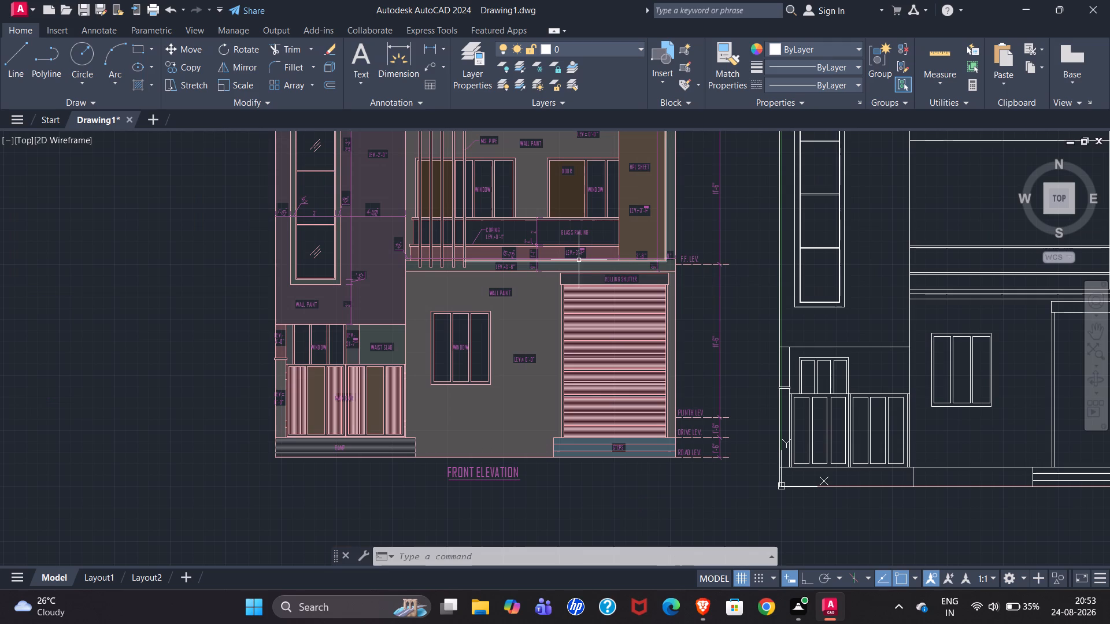
pyautogui.scroll(1, 589, 502)
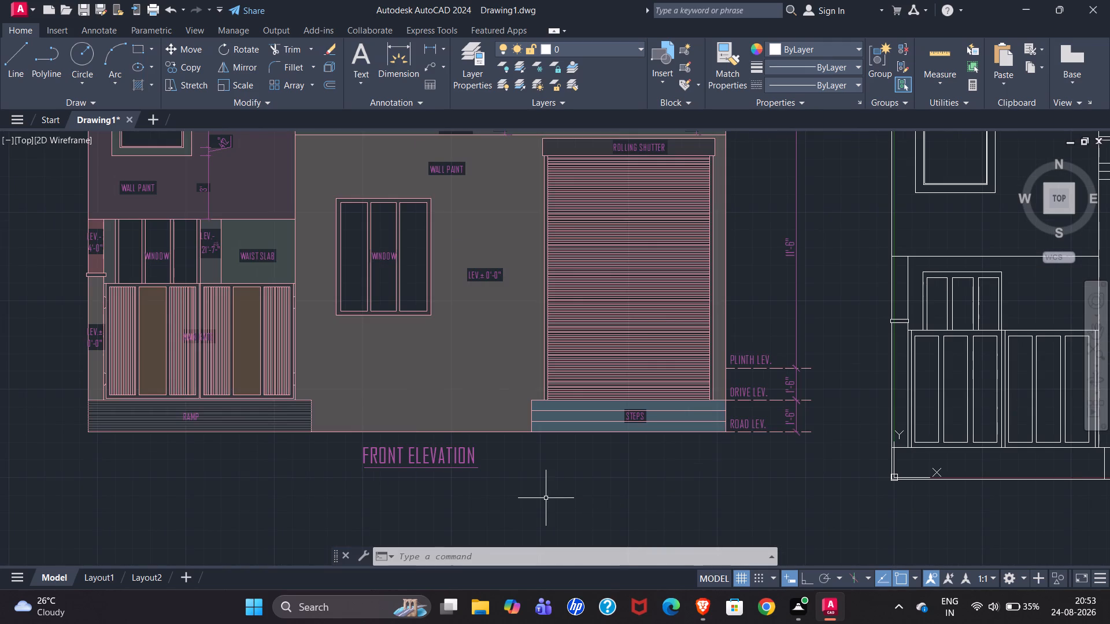
pyautogui.scroll(-2, 300, 462)
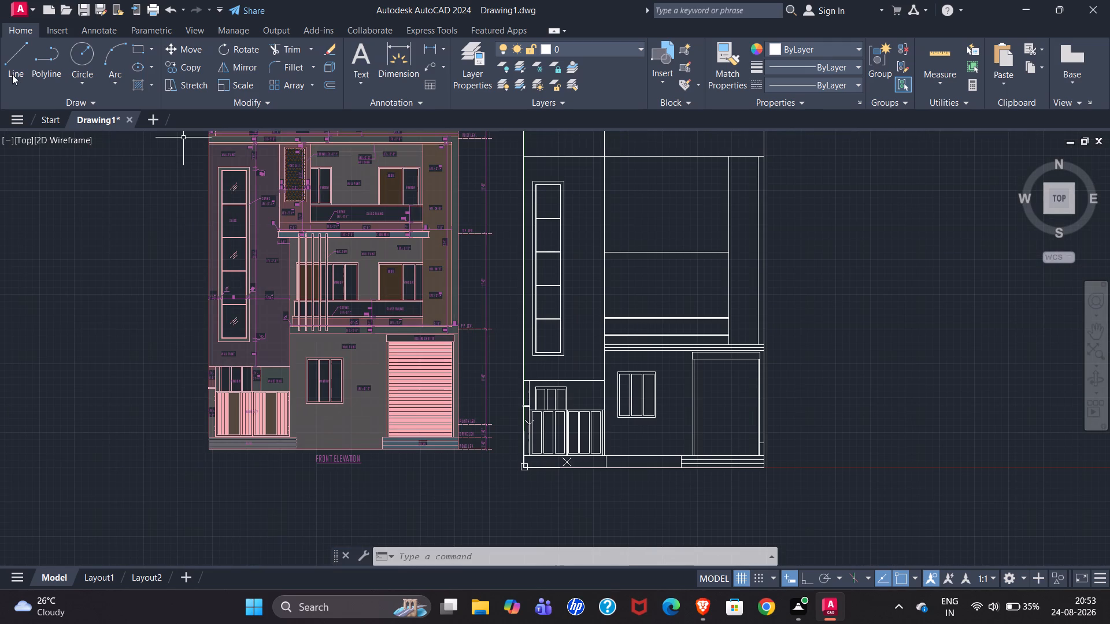
# Measure along the redrawn elevation's road-level base line, starting from the building's outer corner at the ramp.
pyautogui.click(12, 74)
pyautogui.scroll(3, 621, 541)
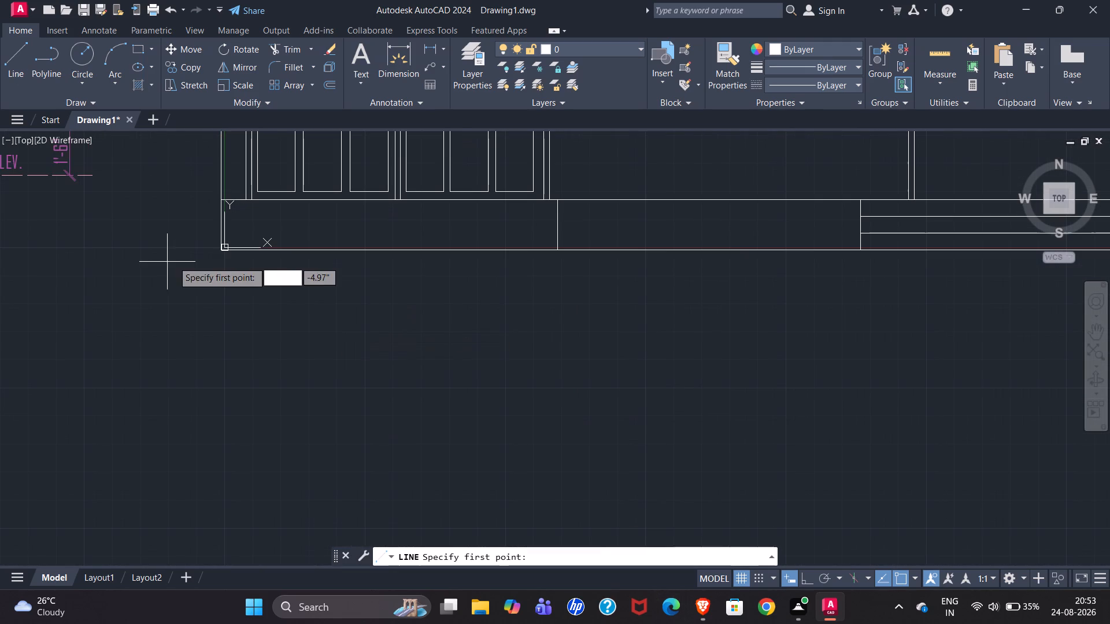
pyautogui.click(219, 250)
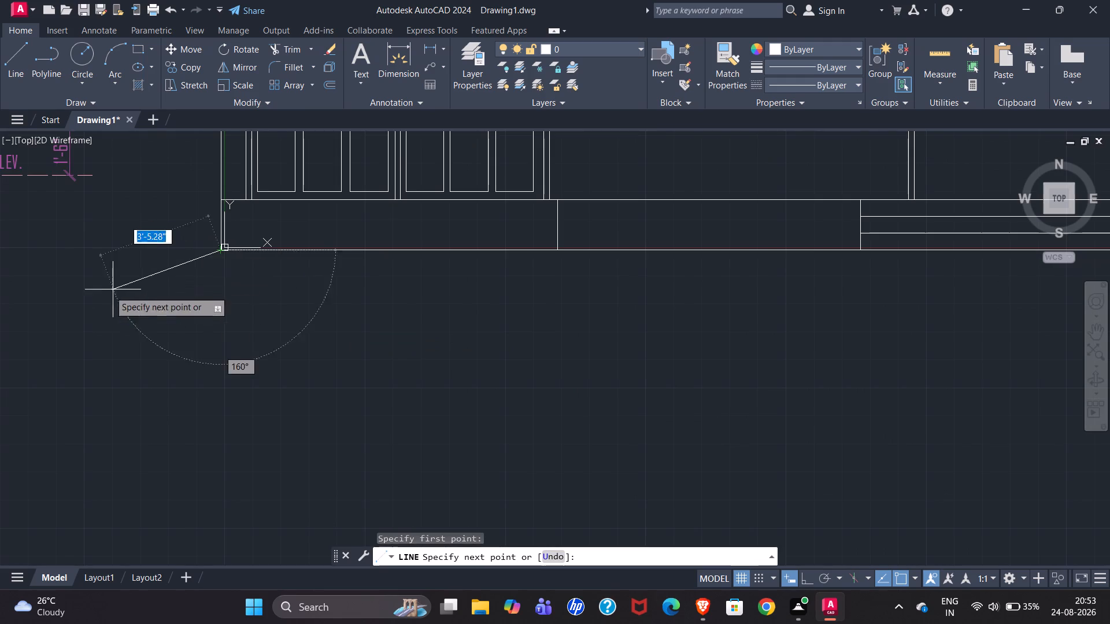
pyautogui.scroll(-3, 89, 300)
pyautogui.scroll(4, 396, 300)
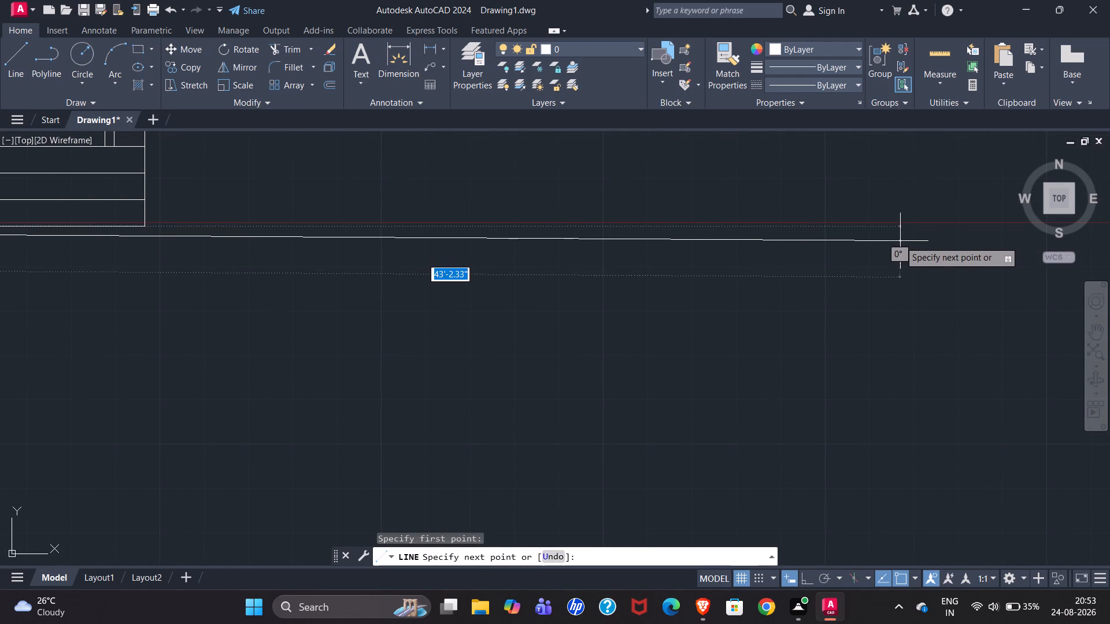
pyautogui.press('Escape')
# Examine the reference's horizontal dimensions from the tall window across to the balcony parapet and HPL panel.
pyautogui.scroll(-4, 888, 245)
pyautogui.scroll(-1, 493, 319)
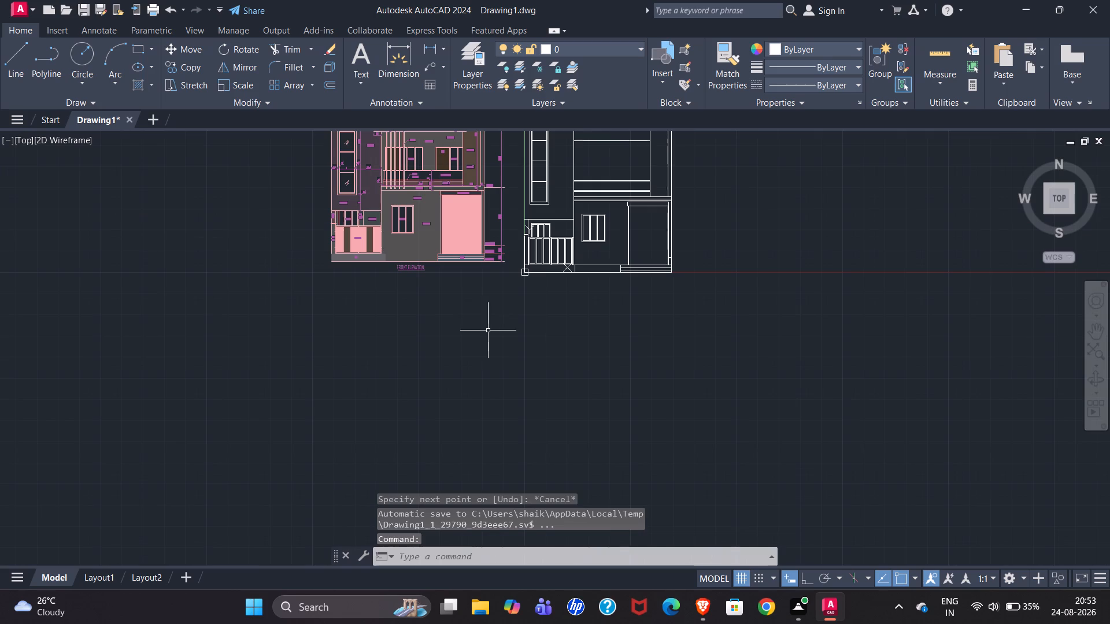
pyautogui.scroll(4, 398, 165)
pyautogui.scroll(-2, 506, 262)
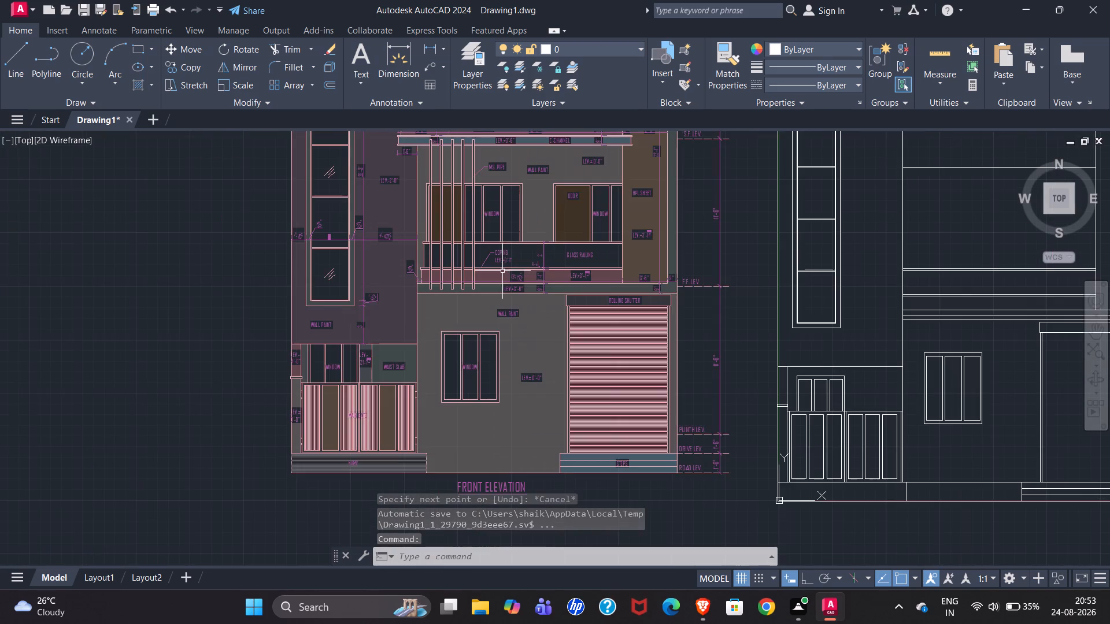
pyautogui.scroll(2, 397, 201)
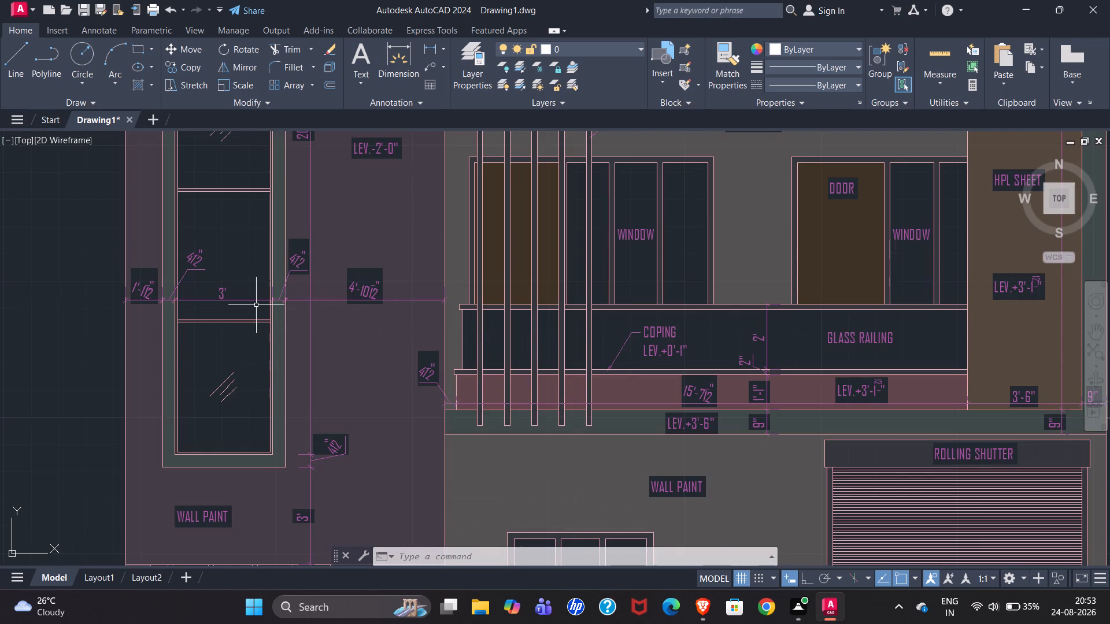
pyautogui.scroll(-1, 124, 318)
pyautogui.scroll(-2, 224, 323)
pyautogui.scroll(2, 524, 288)
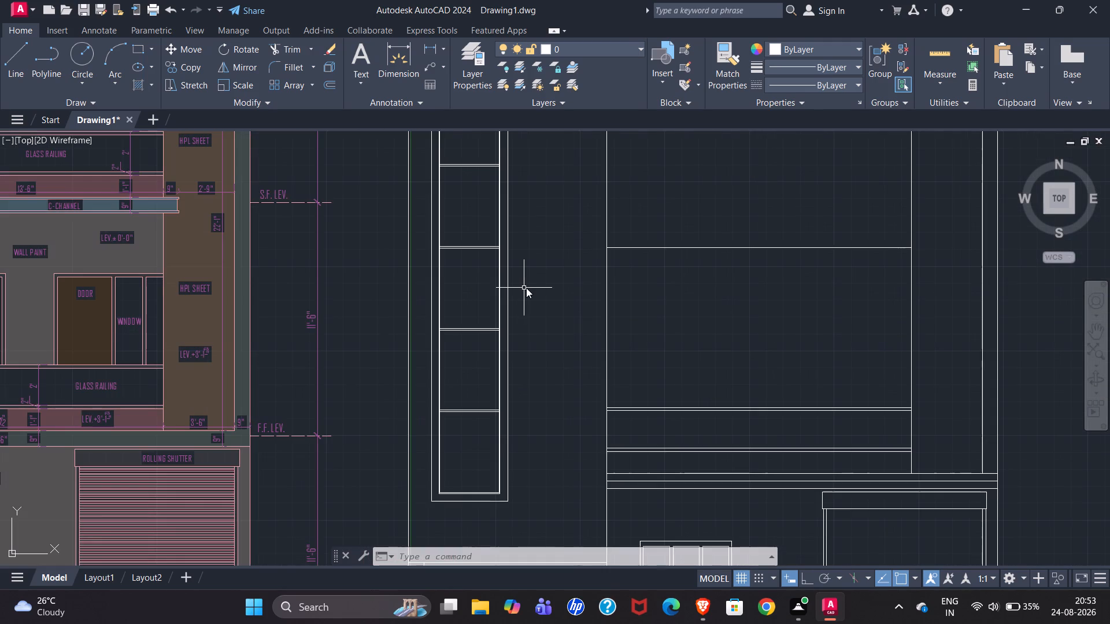
# Measure the redrawn balcony's width from the wall line to the HPL panel's inner line along the upper horizontal line.
pyautogui.click(9, 62)
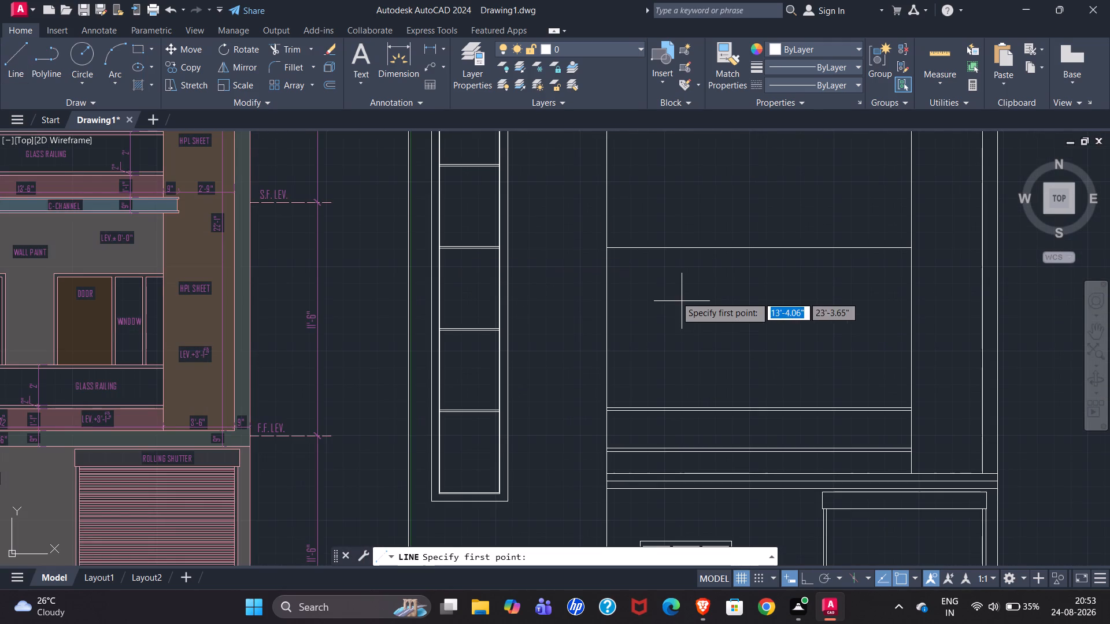
pyautogui.click(608, 248)
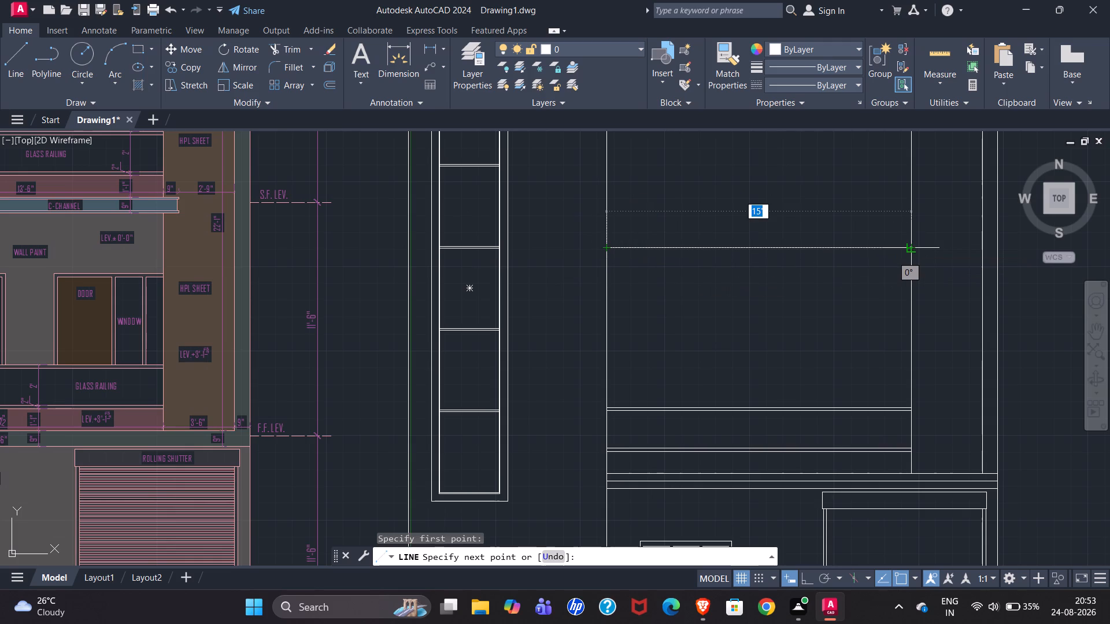
pyautogui.press('Escape')
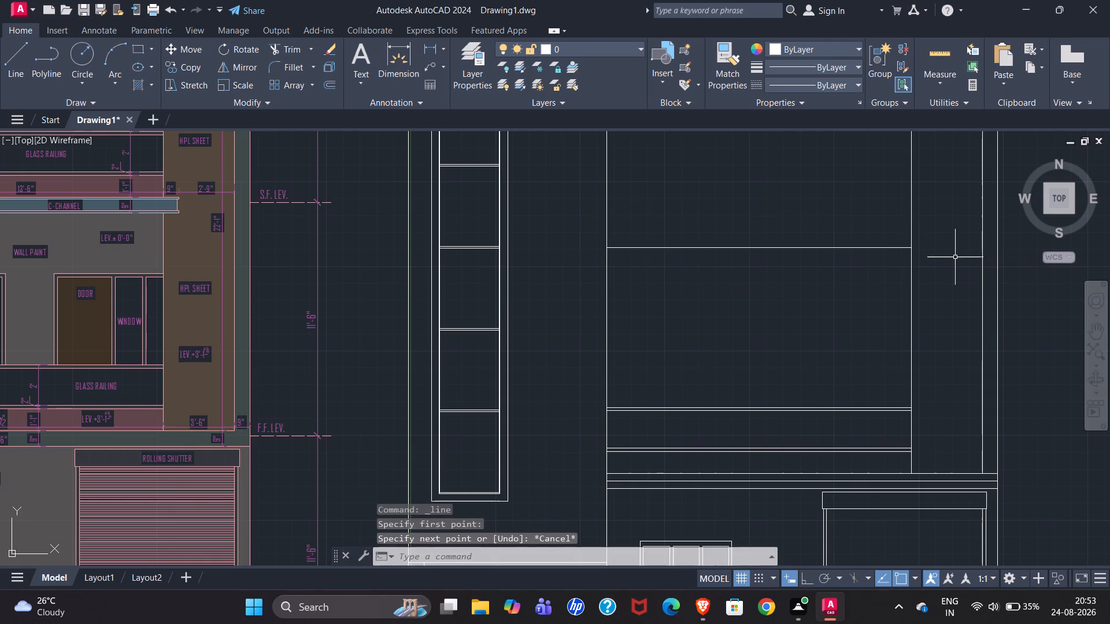
# Examine the reference's first-floor parapet dimensions, including its offset from the wall line, its length, the HPL panel and the end wall.
pyautogui.scroll(-2, 878, 275)
pyautogui.scroll(2, 524, 207)
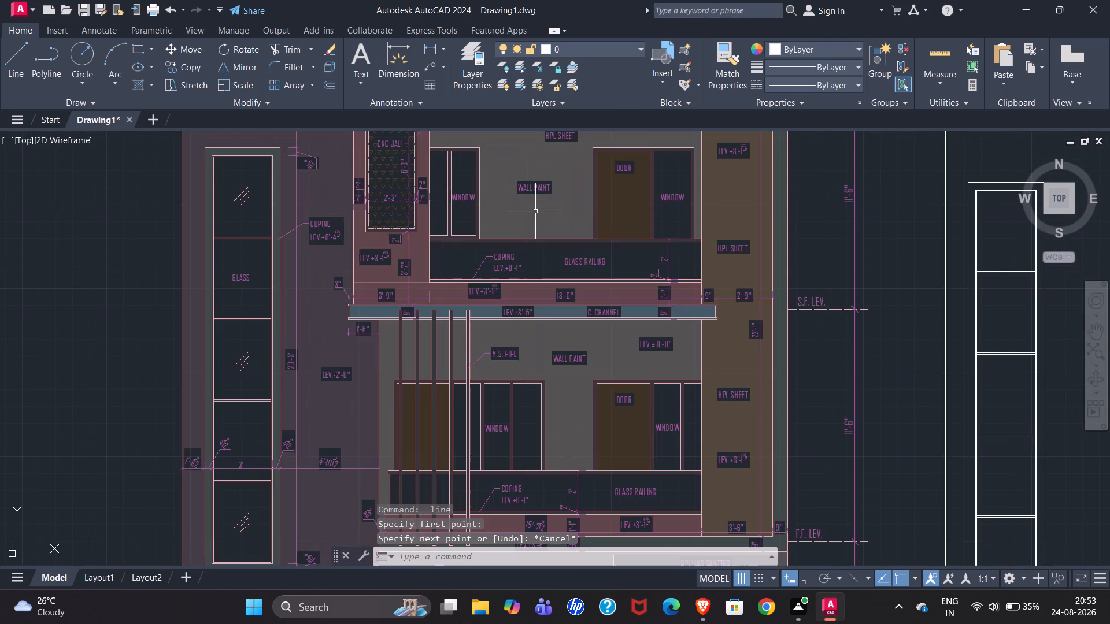
pyautogui.scroll(-1, 486, 209)
pyautogui.scroll(4, 472, 419)
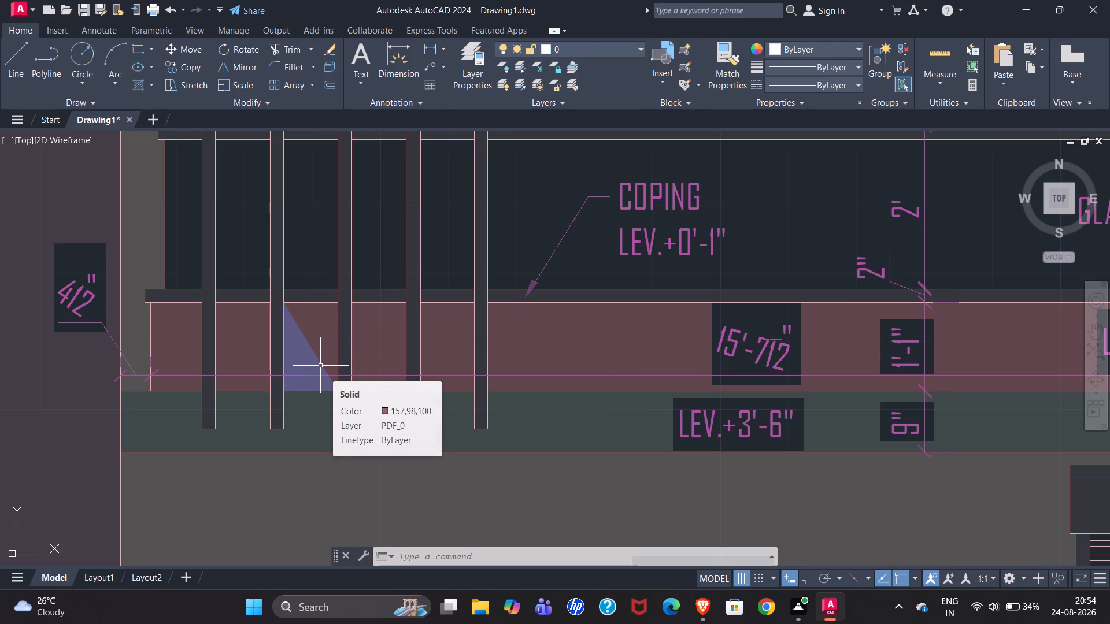
pyautogui.scroll(-1, 113, 351)
pyautogui.scroll(-1, 51, 348)
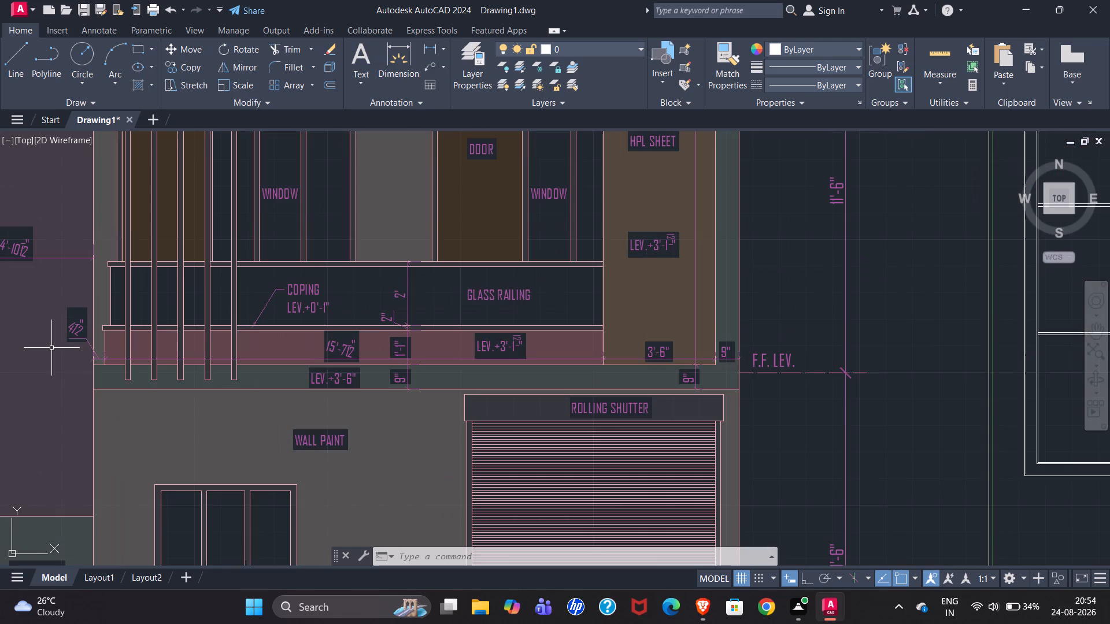
pyautogui.scroll(2, 675, 365)
pyautogui.scroll(-1, 539, 366)
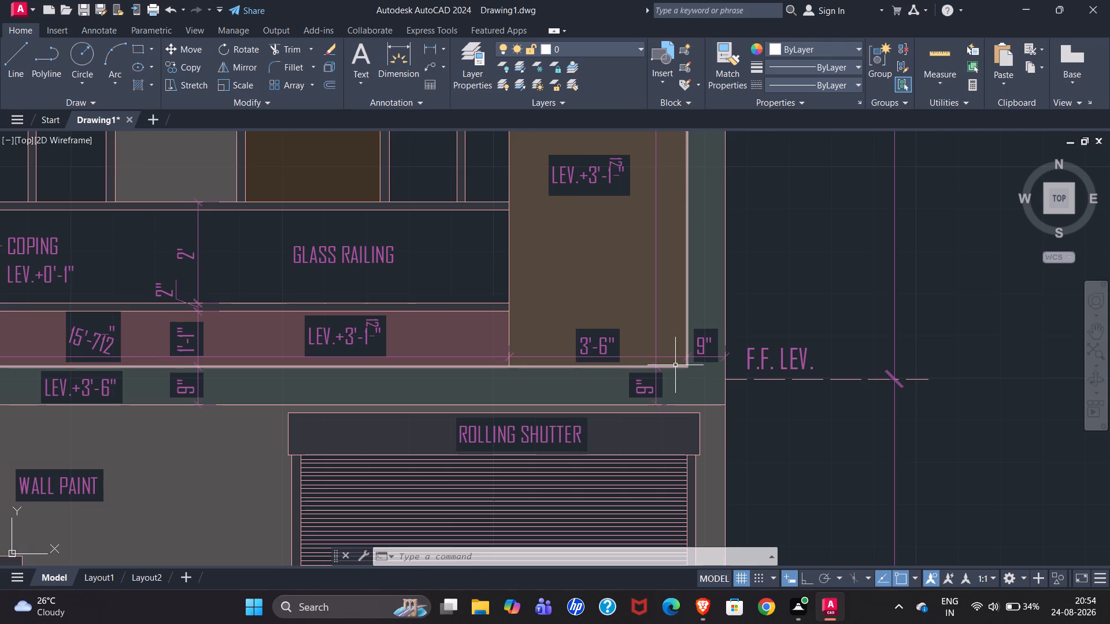
pyautogui.scroll(-2, 837, 337)
pyautogui.scroll(1, 395, 279)
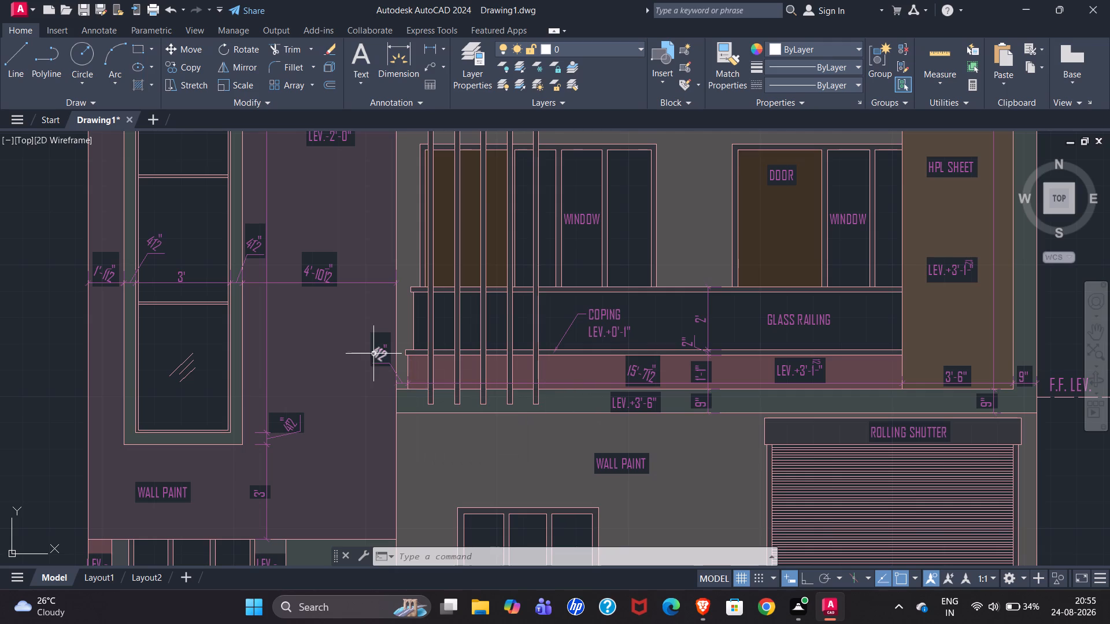
pyautogui.scroll(1, 644, 401)
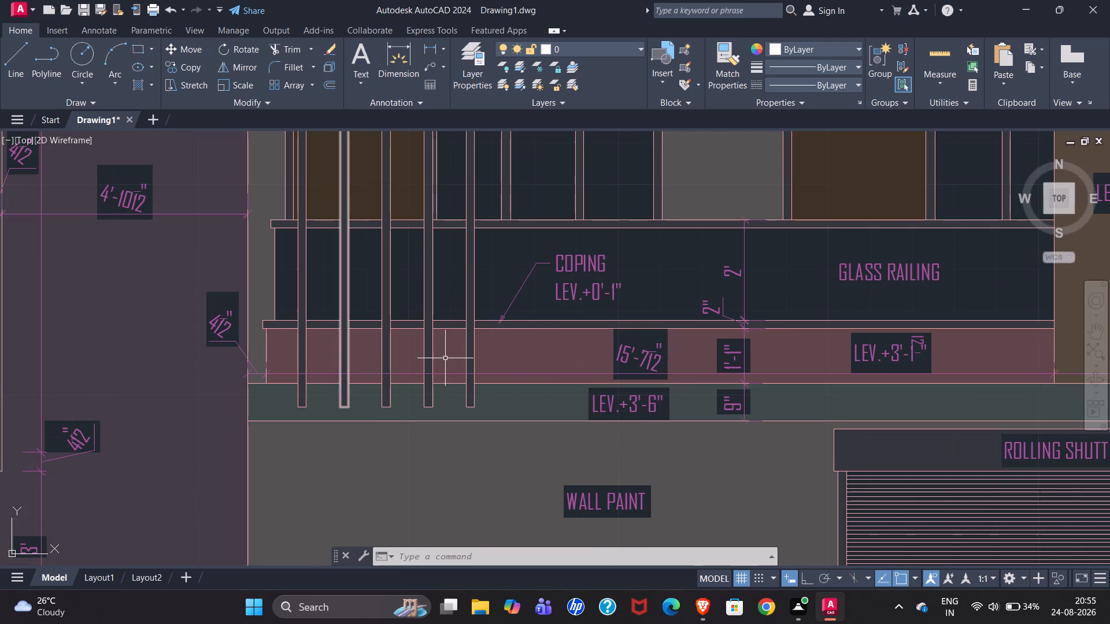
# Measure the redrawn elevation's road-level base line from the building's outer corner at the ramp to the corner by the steps.
pyautogui.scroll(-1, 190, 355)
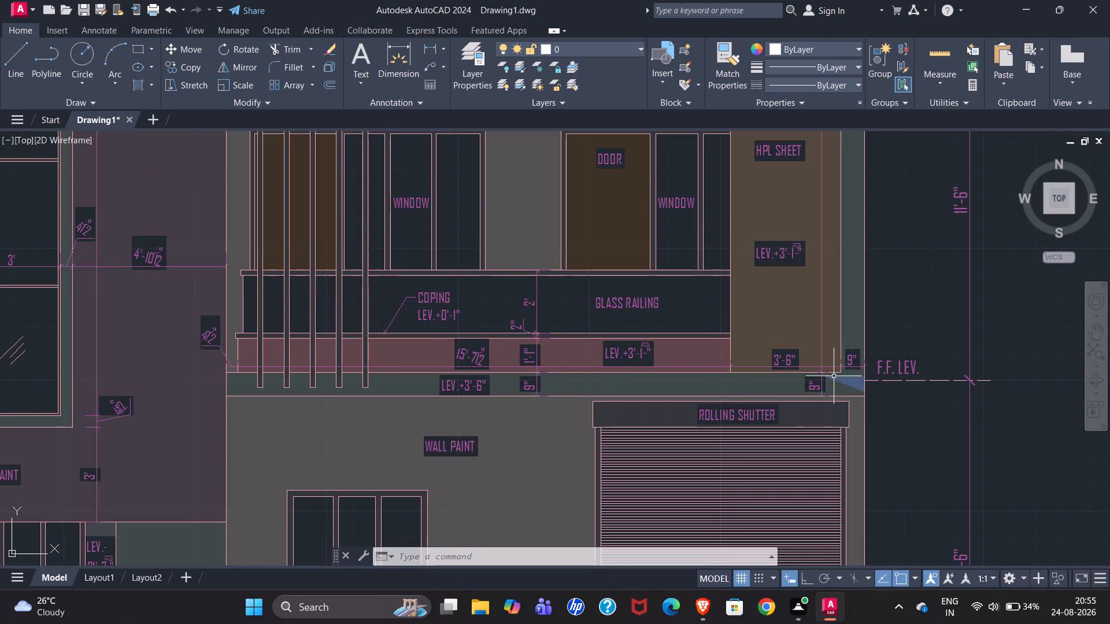
pyautogui.scroll(2, 830, 370)
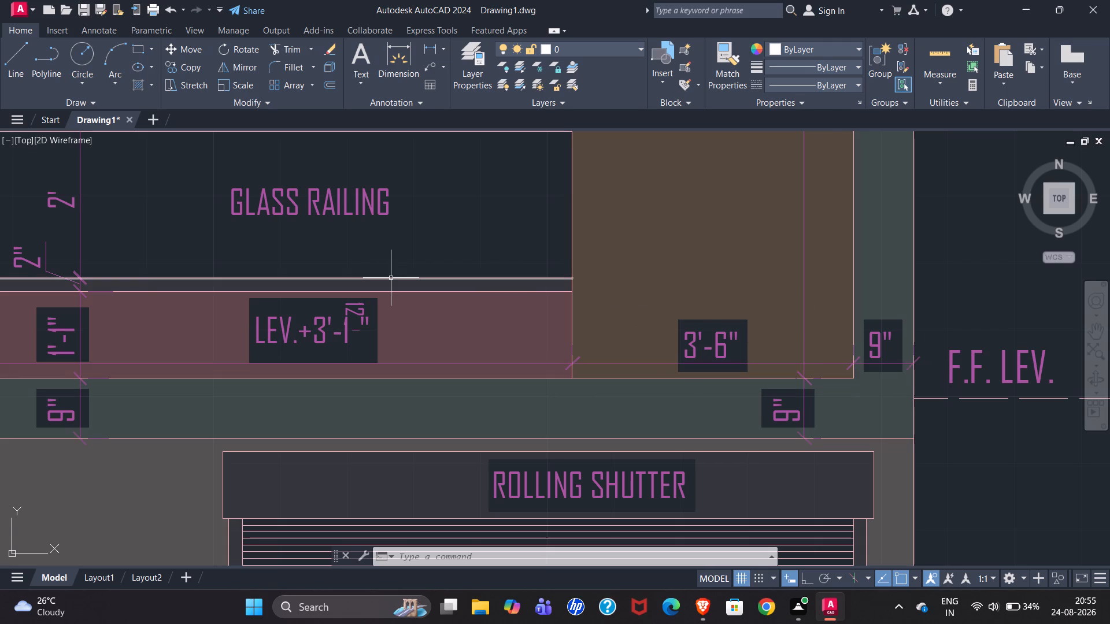
pyautogui.scroll(-4, 391, 278)
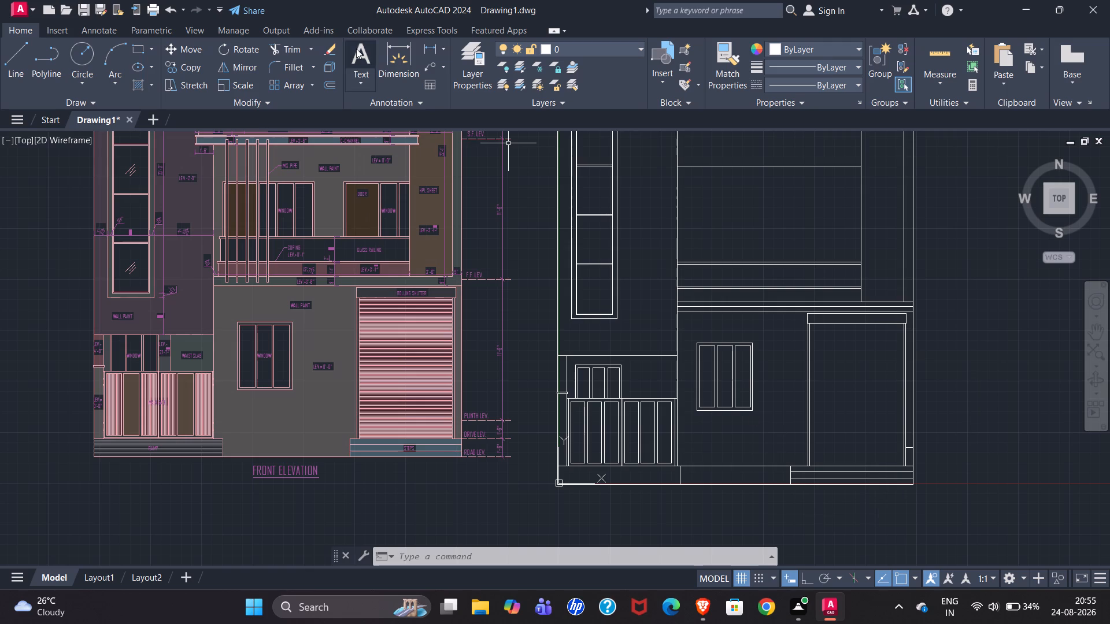
pyautogui.click(8, 58)
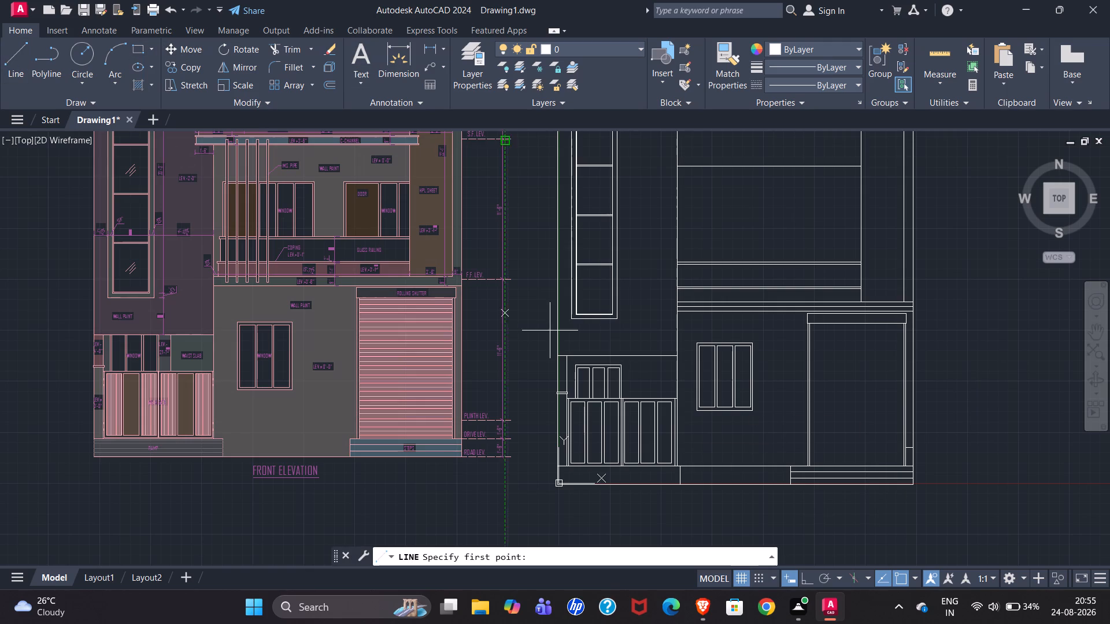
pyautogui.scroll(4, 589, 488)
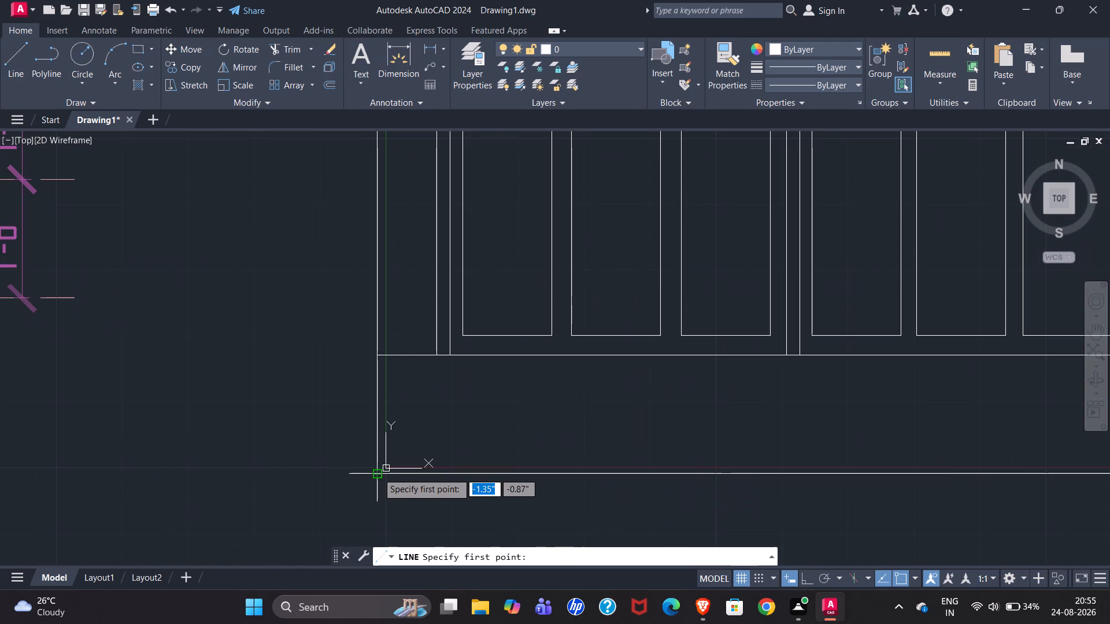
pyautogui.click(378, 473)
pyautogui.scroll(-3, 278, 274)
pyautogui.scroll(3, 952, 387)
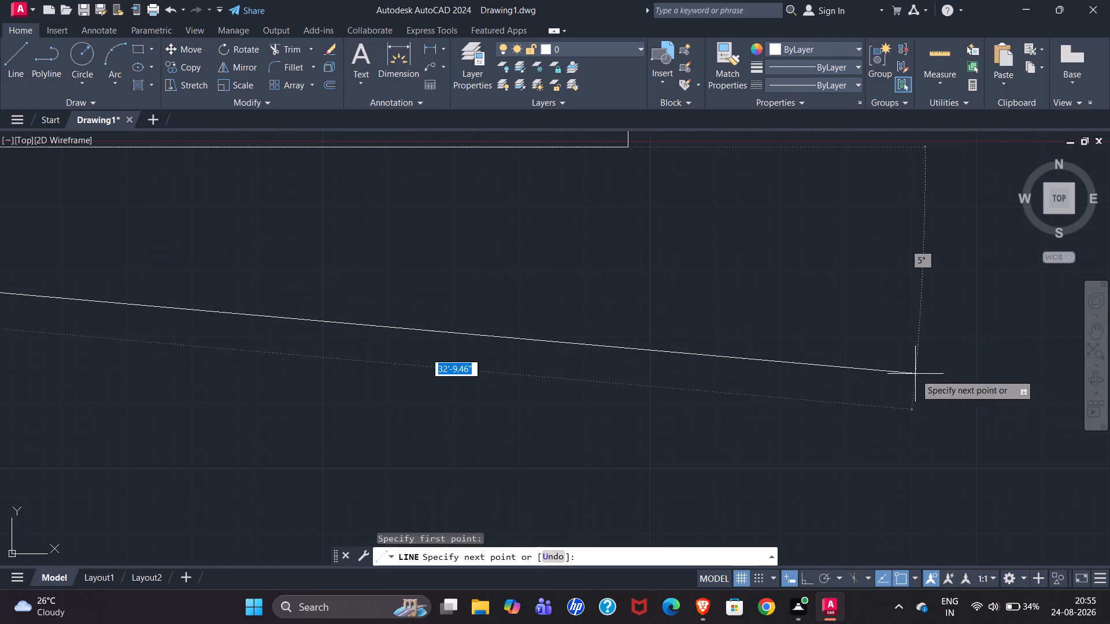
pyautogui.scroll(-2, 812, 310)
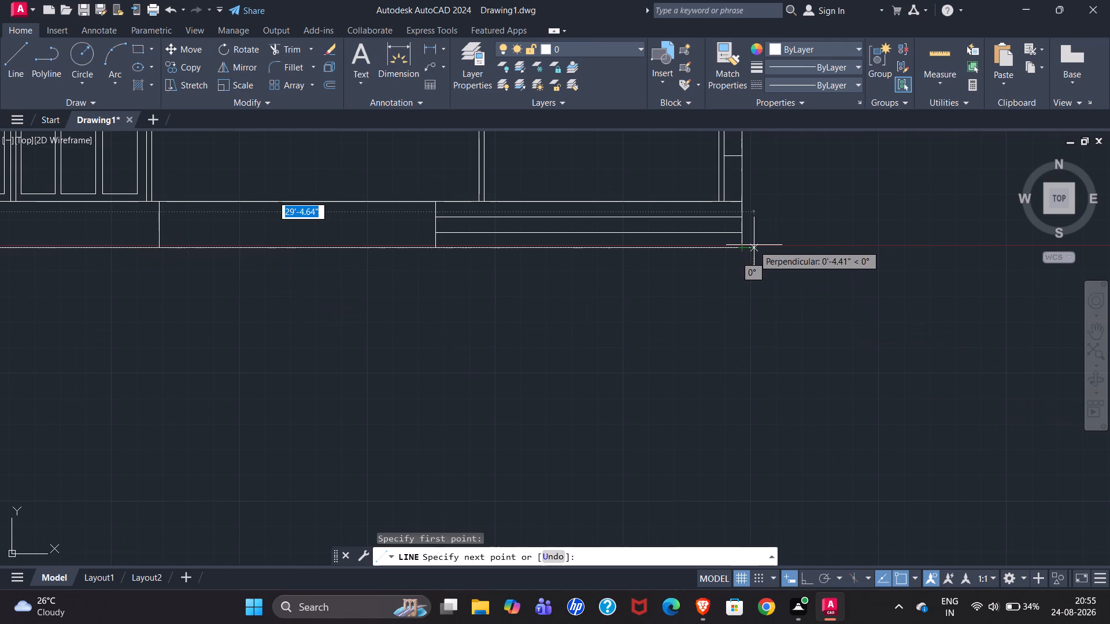
pyautogui.press('Escape')
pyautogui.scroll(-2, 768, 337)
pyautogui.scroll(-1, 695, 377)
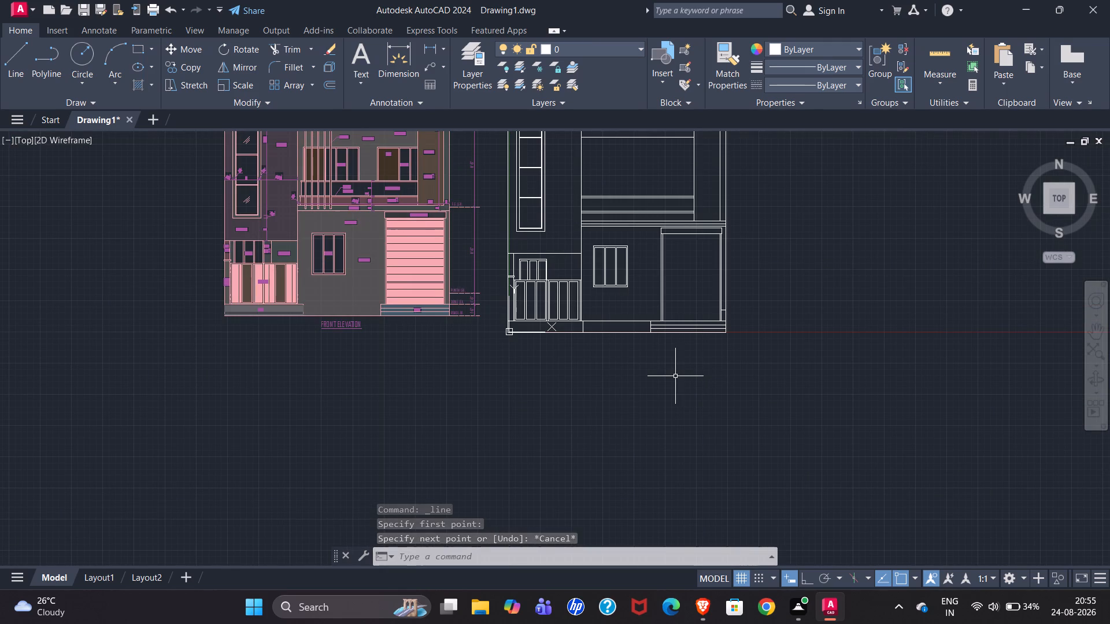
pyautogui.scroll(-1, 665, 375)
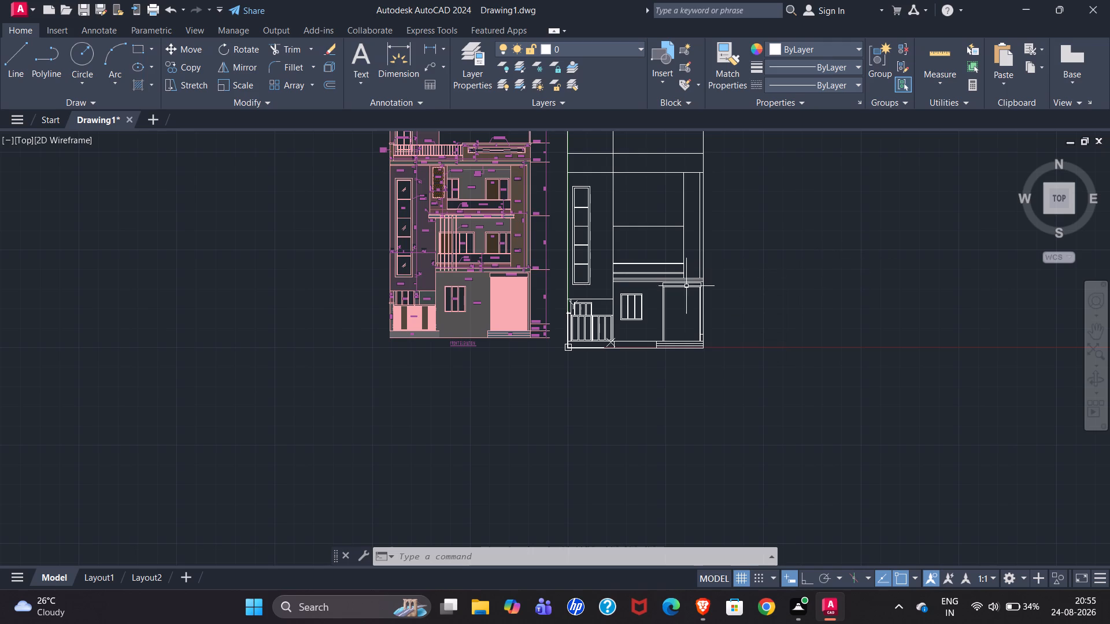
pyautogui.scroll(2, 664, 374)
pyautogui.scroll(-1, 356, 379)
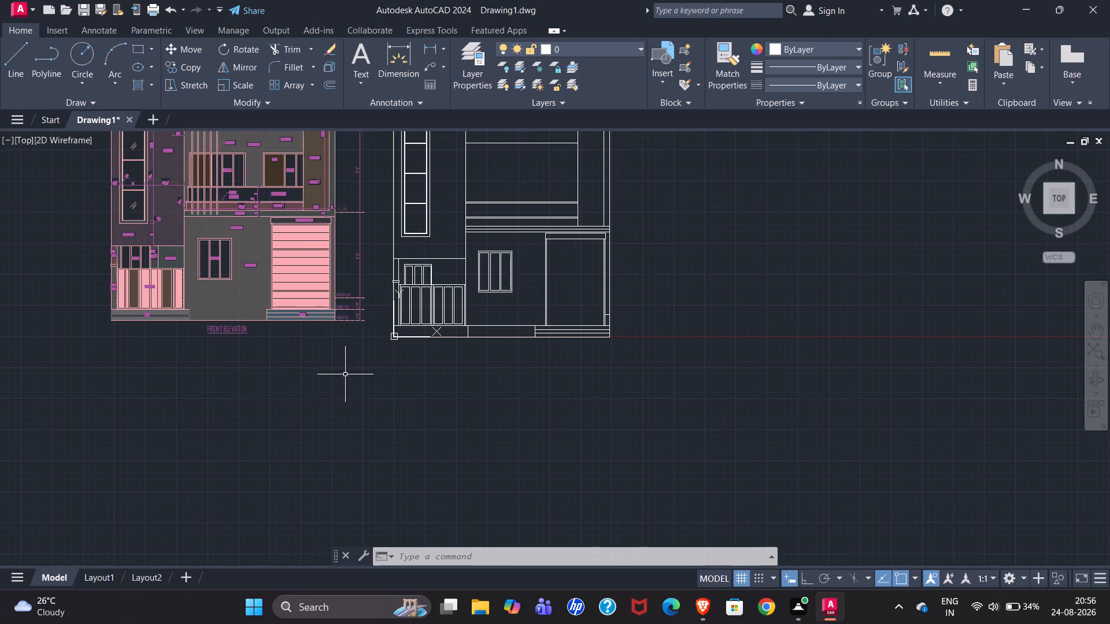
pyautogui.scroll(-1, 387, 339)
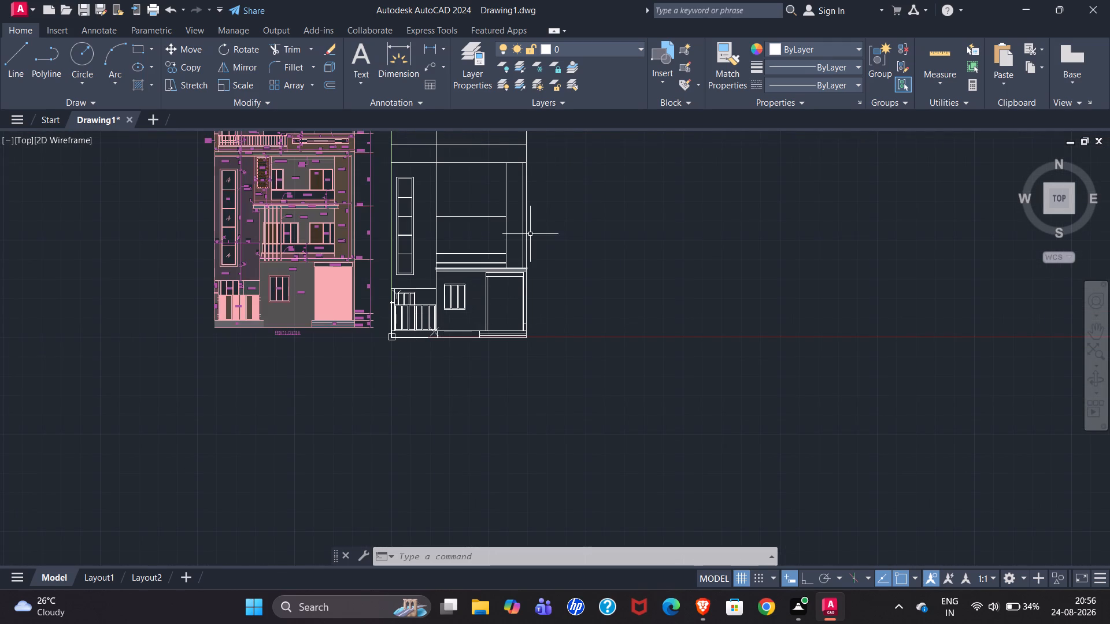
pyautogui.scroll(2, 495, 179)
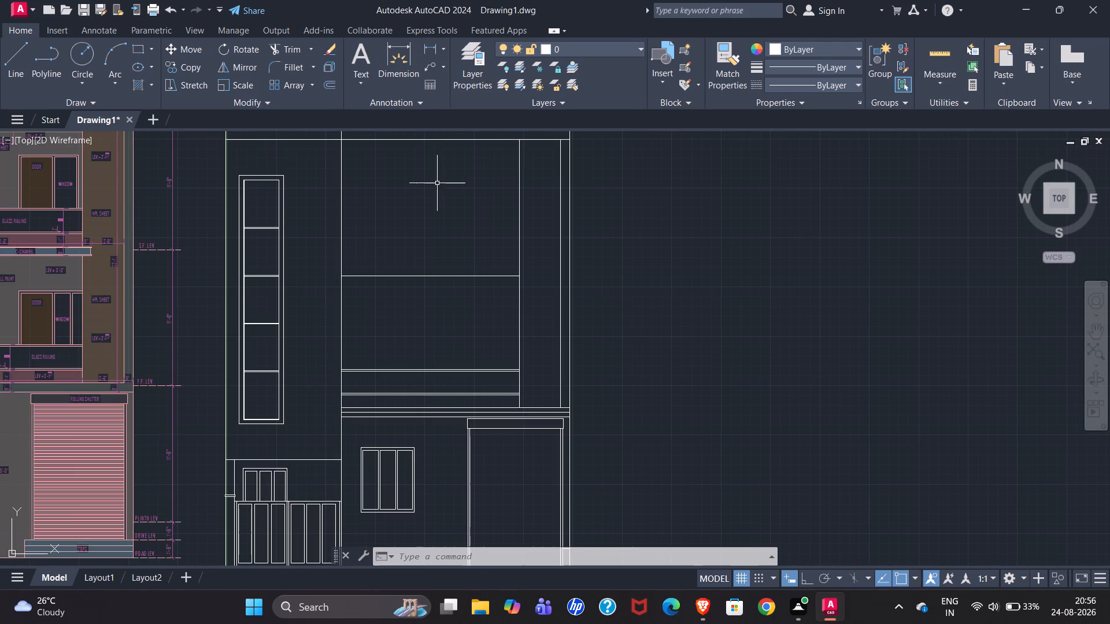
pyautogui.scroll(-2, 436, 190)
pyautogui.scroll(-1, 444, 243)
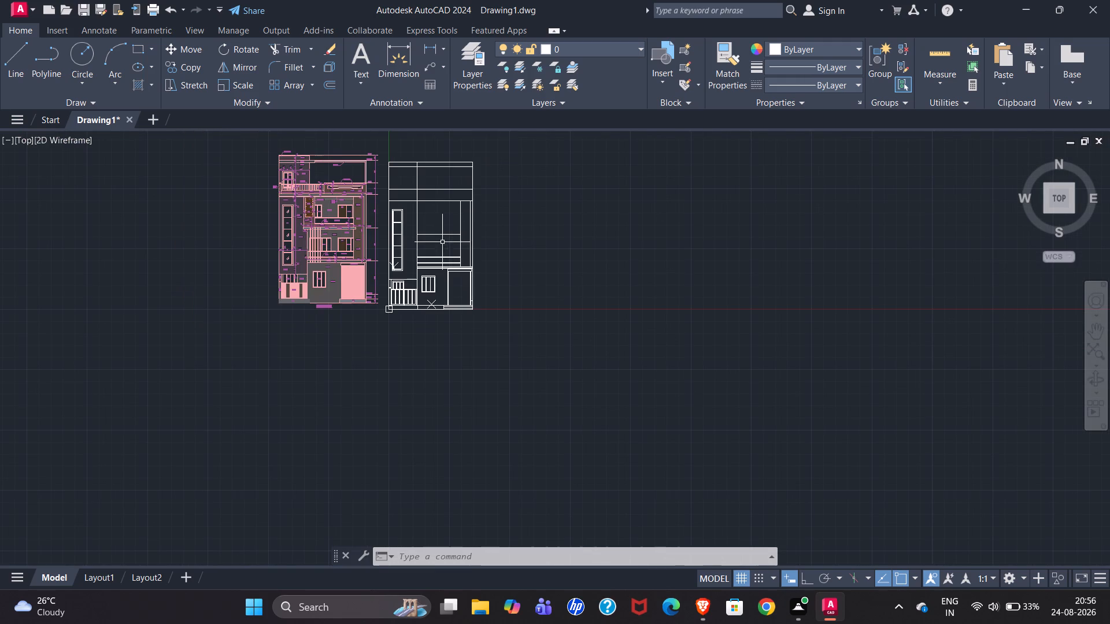
# Offset the short vertical line at the parapet's HPL panel end 14'-7.5" towards the wall line to mark the parapet's other end.
pyautogui.scroll(2, 430, 169)
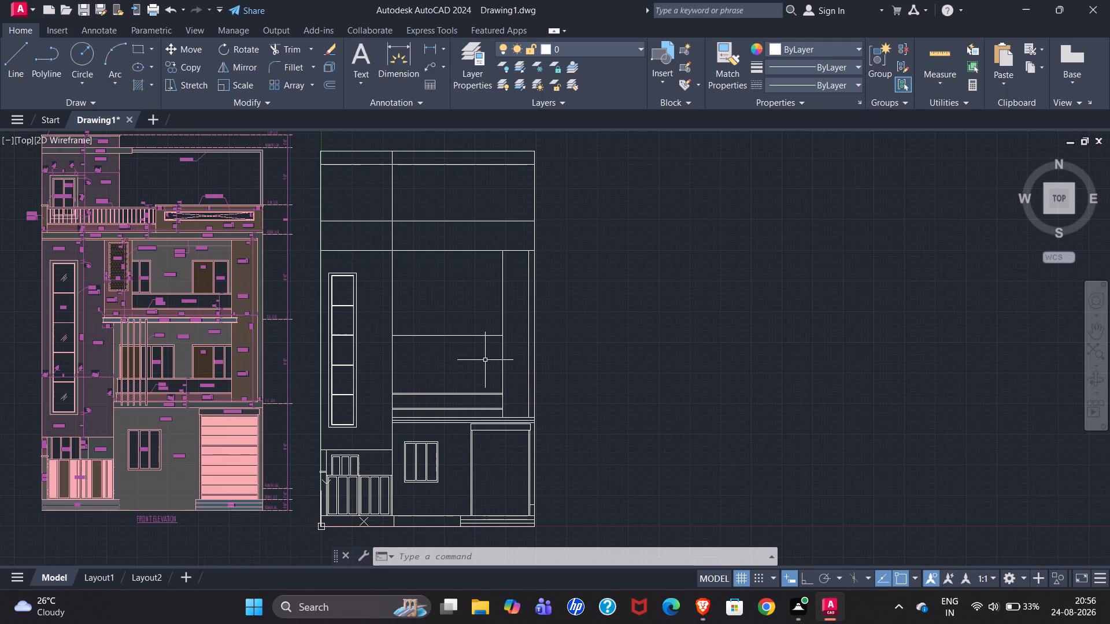
pyautogui.scroll(1, 386, 444)
pyautogui.scroll(2, 450, 413)
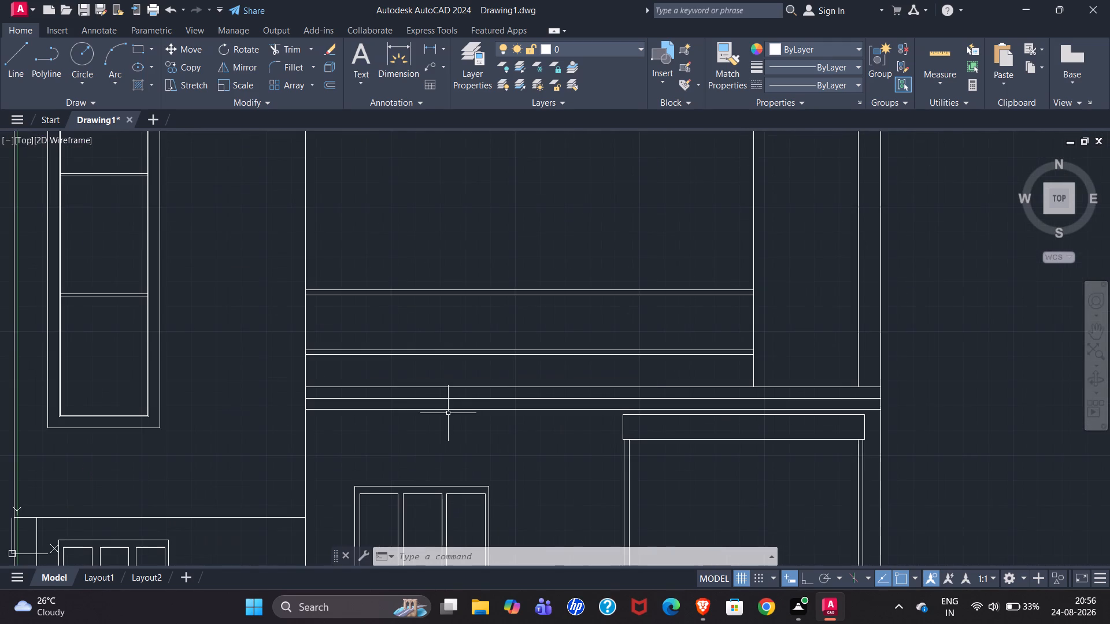
pyautogui.scroll(1, 448, 413)
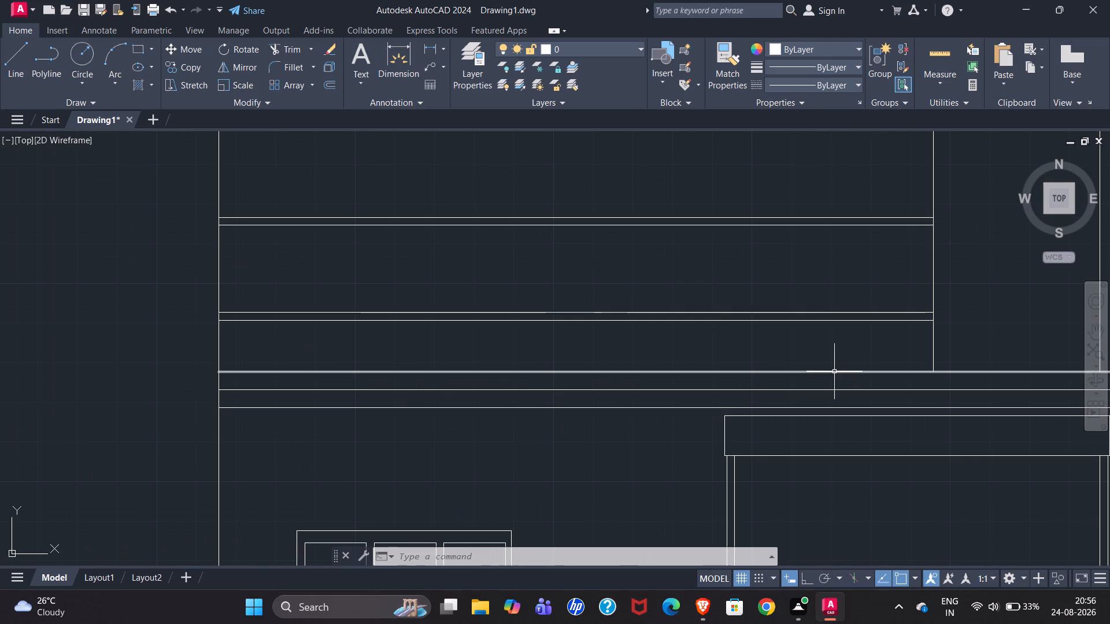
pyautogui.click(934, 339)
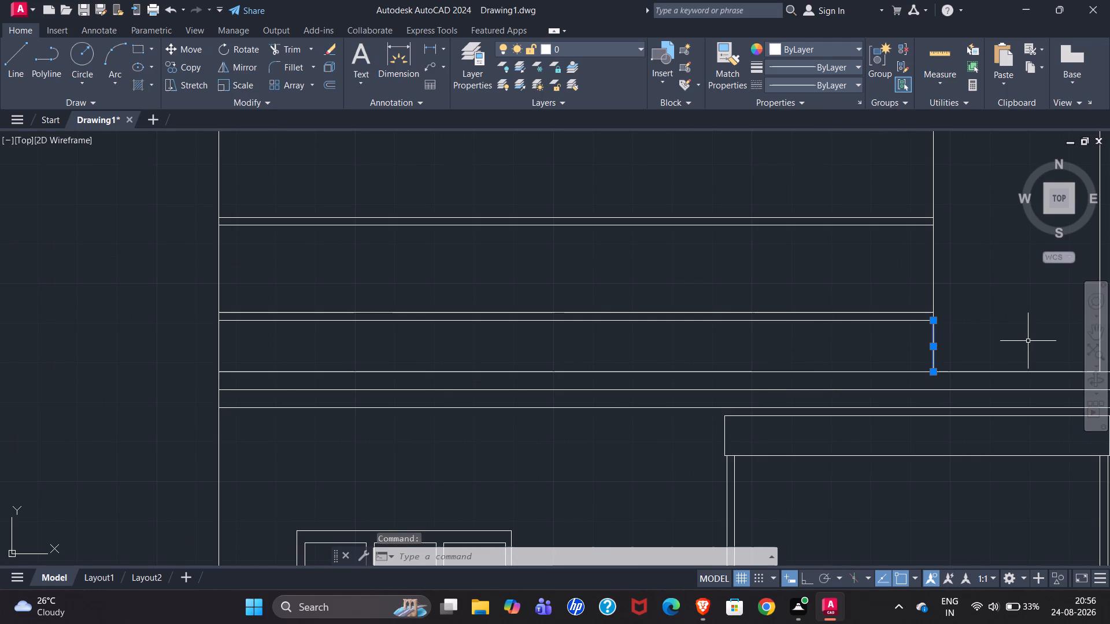
pyautogui.press('o')
pyautogui.press('Return')
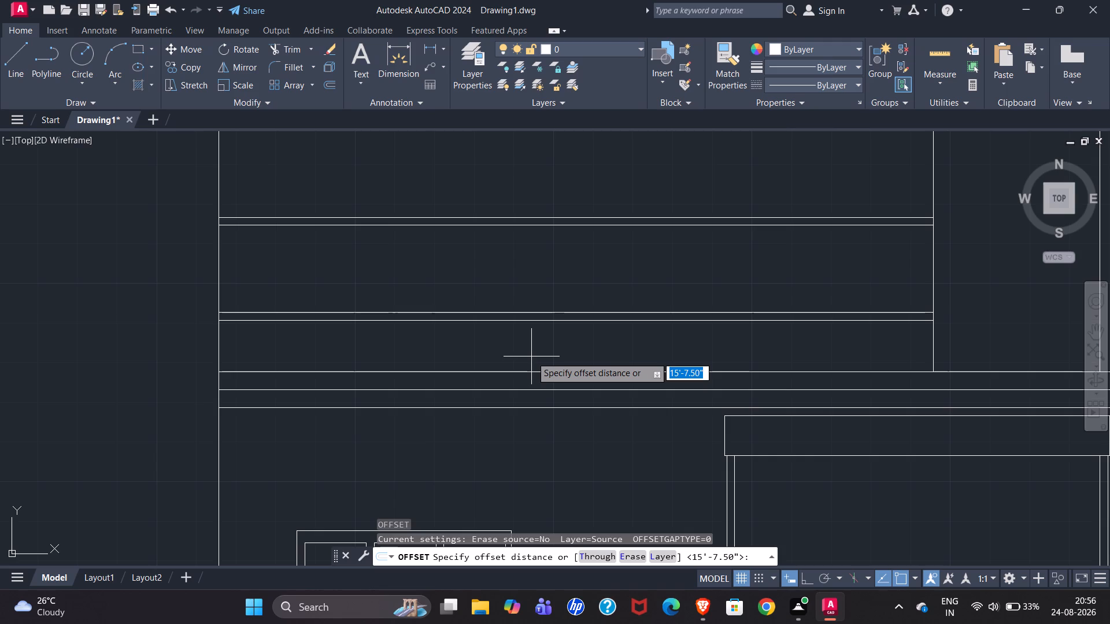
pyautogui.press('1')
pyautogui.press('4')
pyautogui.press("'")
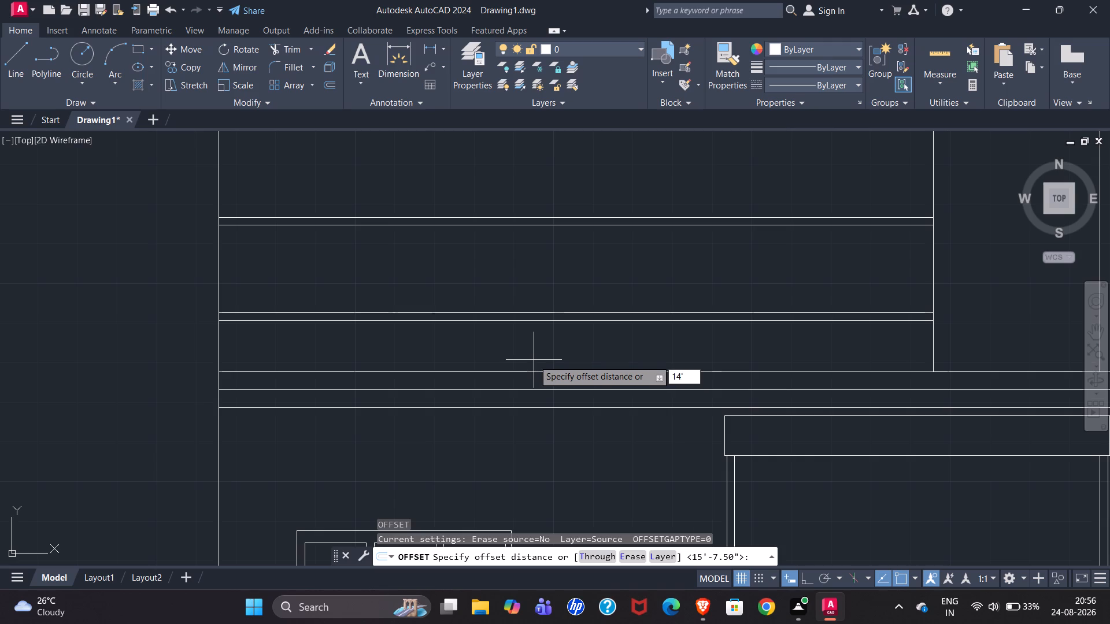
pyautogui.write('7.5"')
pyautogui.press('Return')
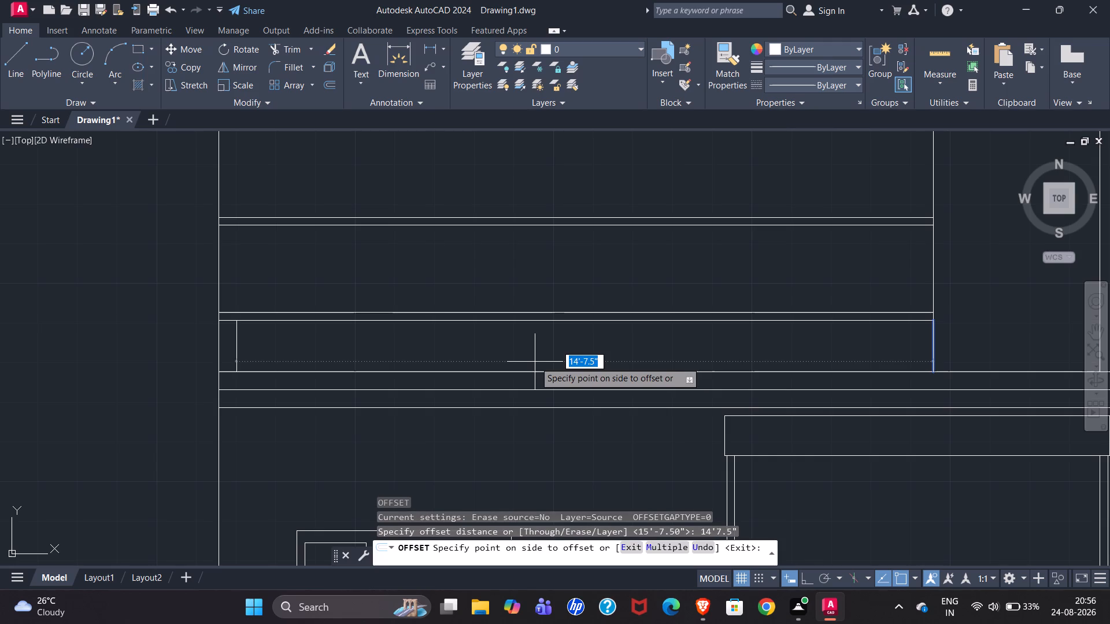
pyautogui.click(502, 353)
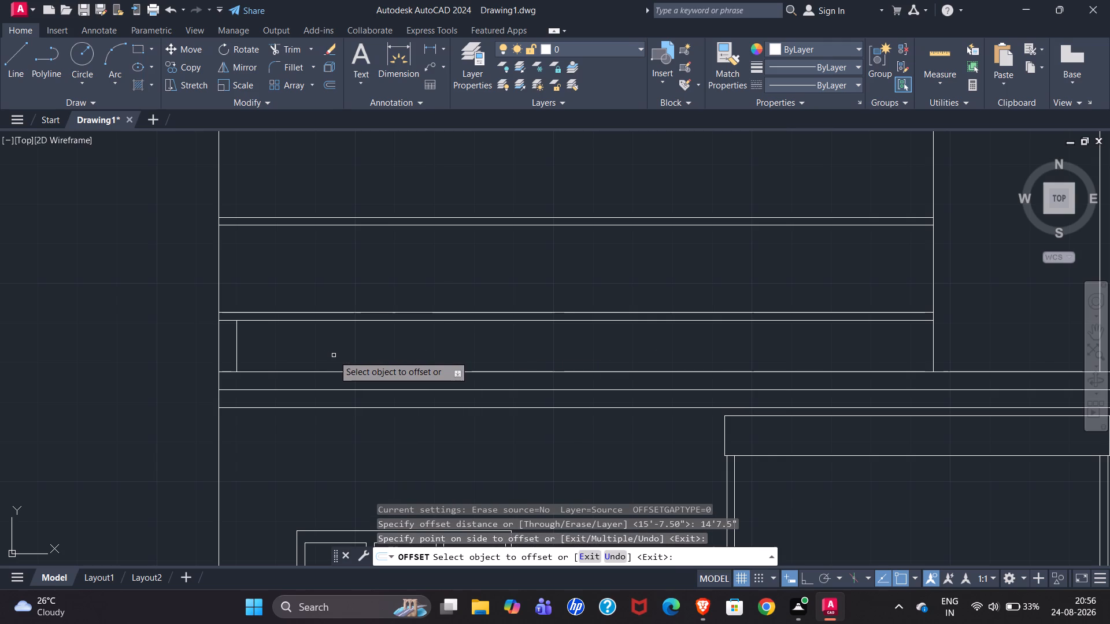
# Examine how the reference's first-floor parapet and coping end near the wall line.
pyautogui.scroll(-2, 502, 307)
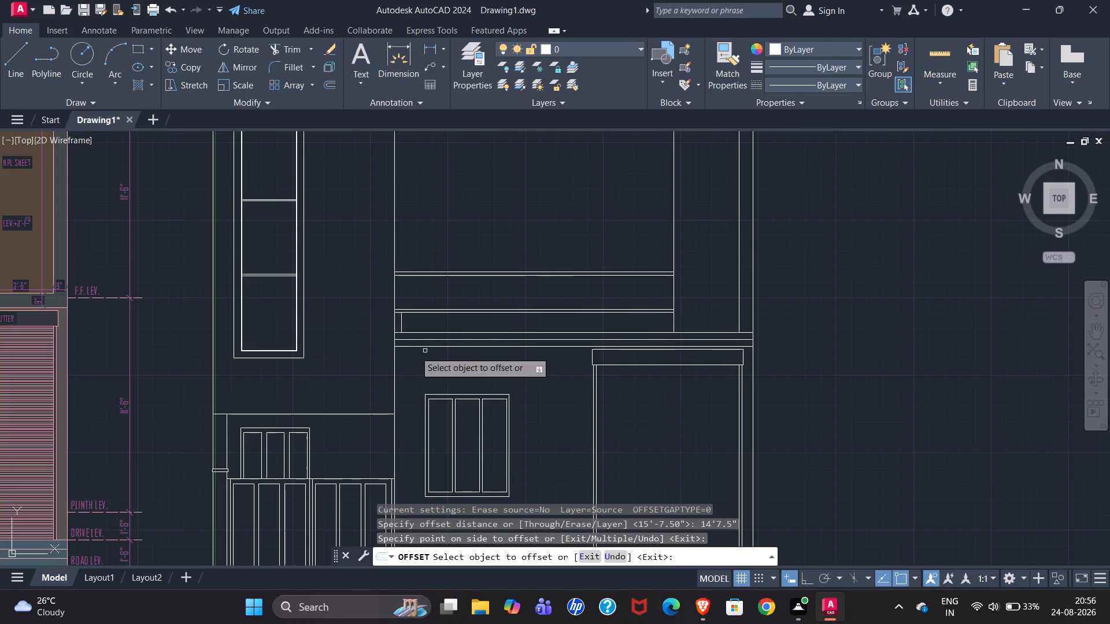
pyautogui.scroll(-1, 579, 260)
pyautogui.scroll(3, 0, 289)
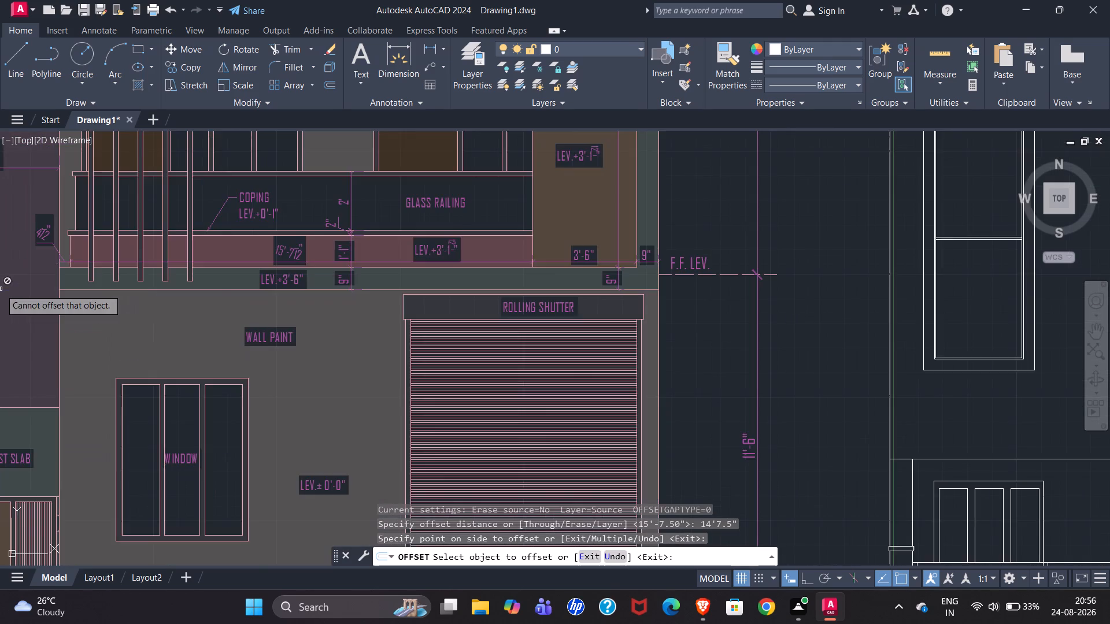
pyautogui.scroll(-1, 94, 302)
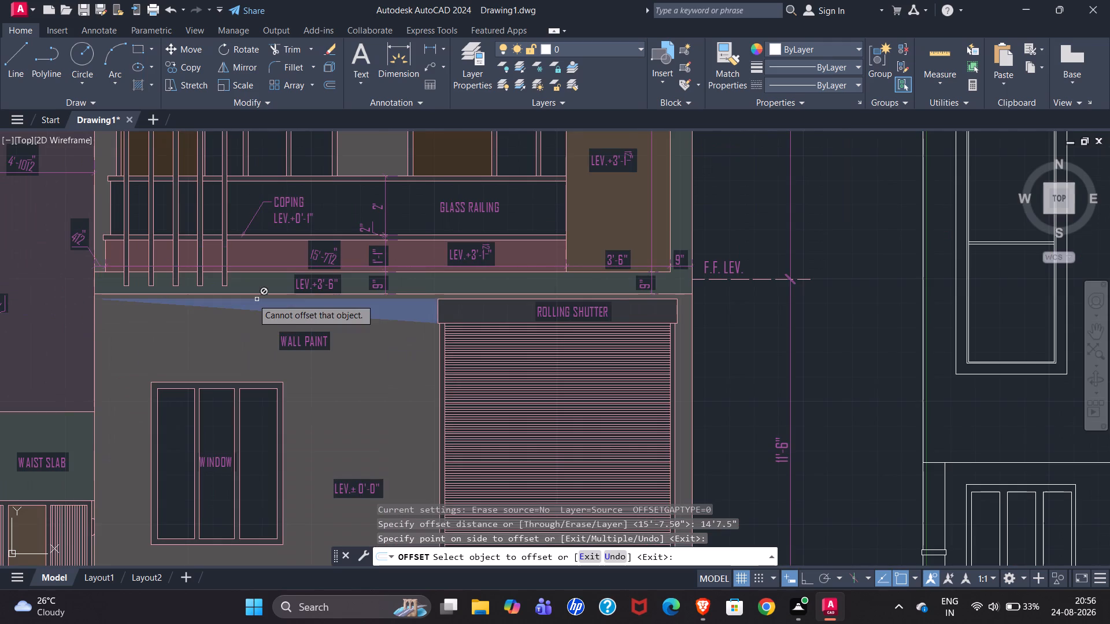
pyautogui.scroll(-1, 116, 267)
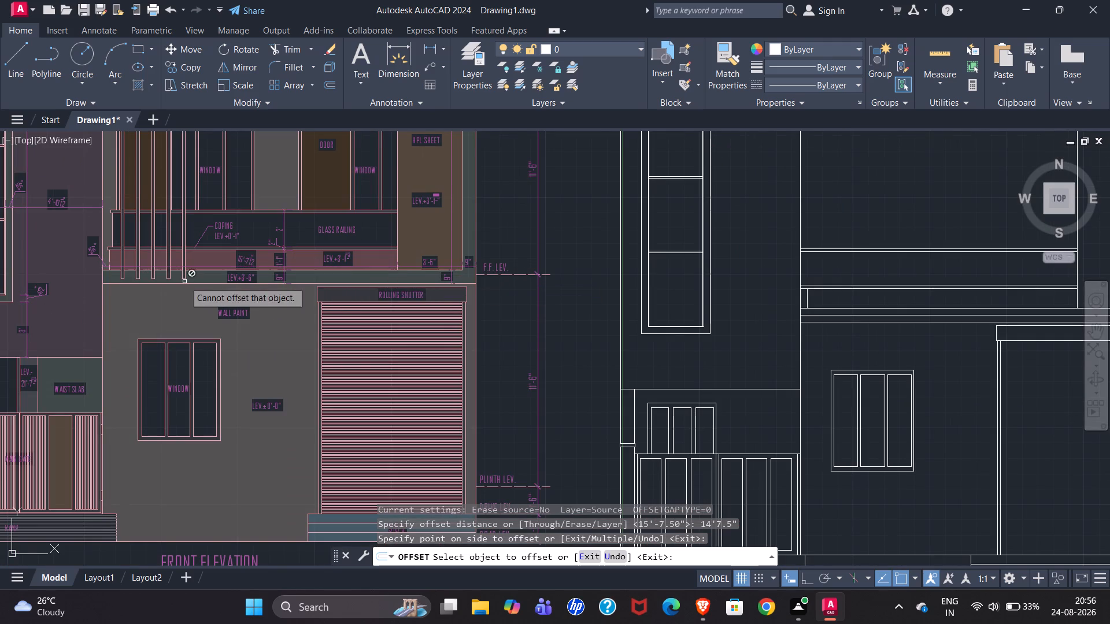
pyautogui.scroll(-1, 90, 289)
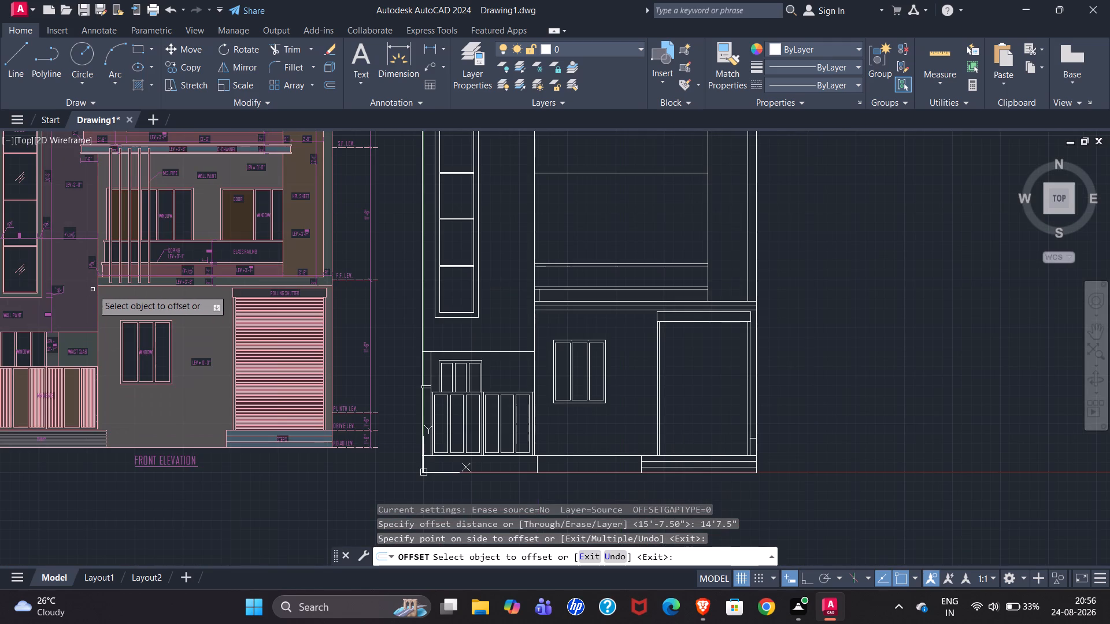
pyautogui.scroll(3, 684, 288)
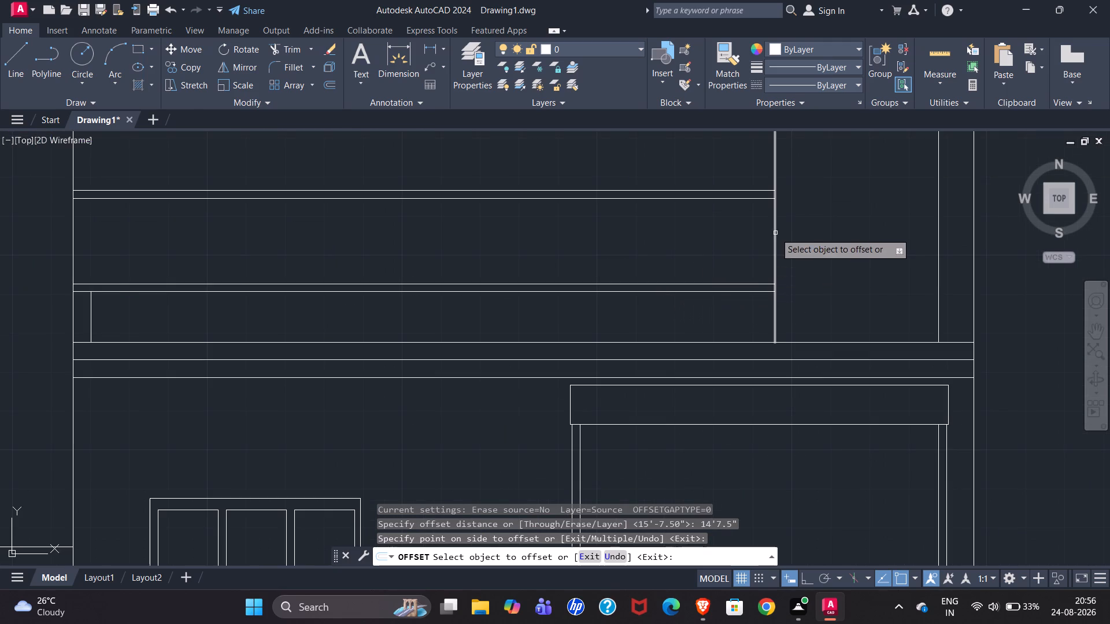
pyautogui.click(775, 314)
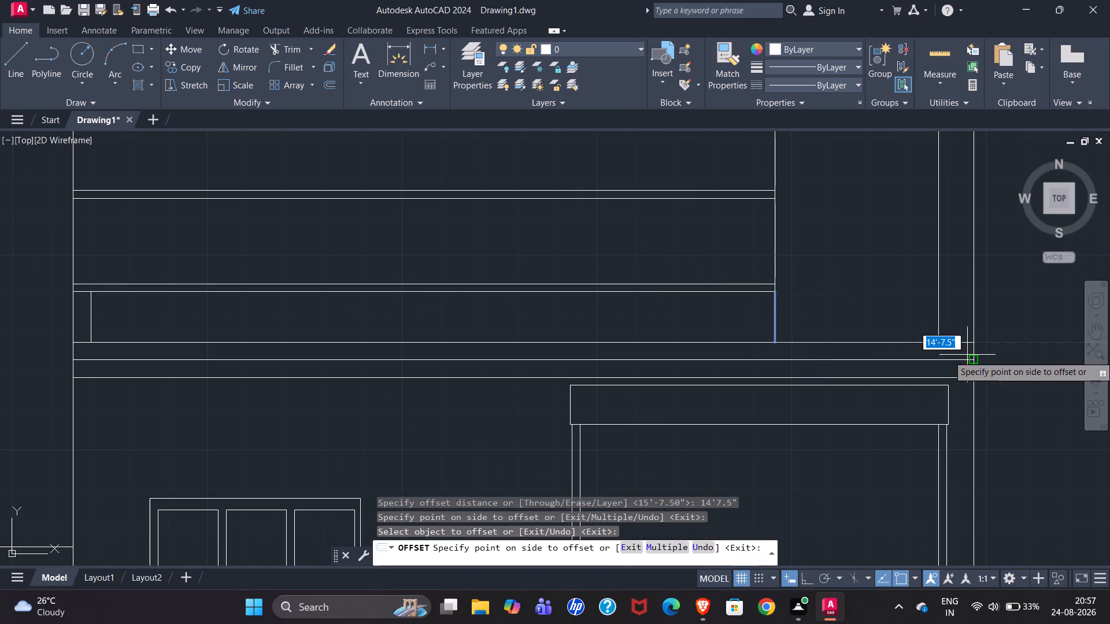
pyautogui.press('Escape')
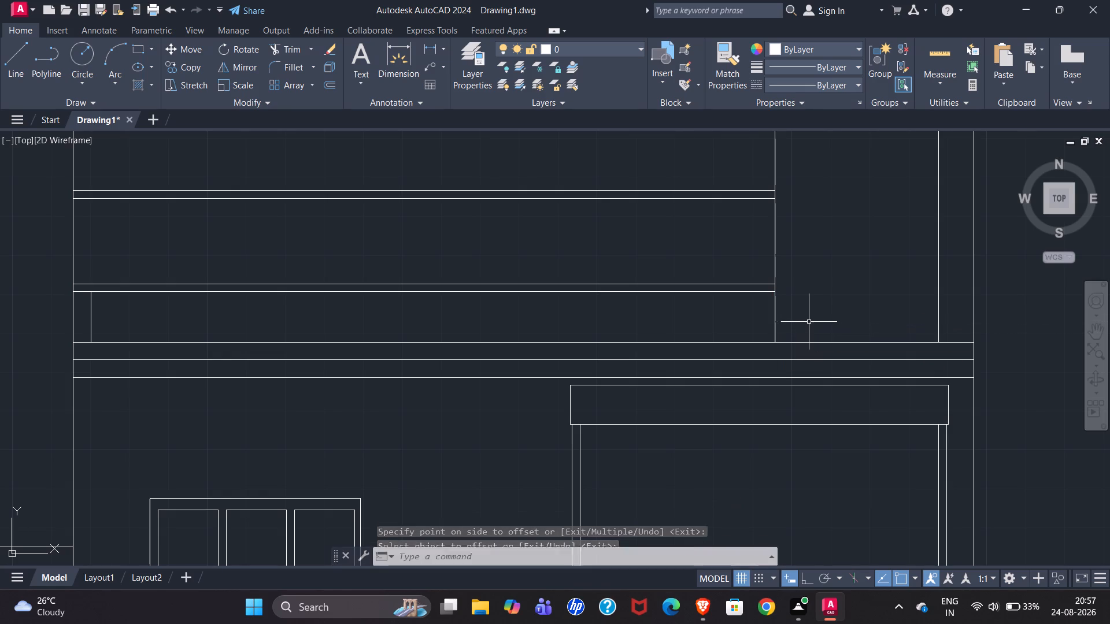
# Delete the short vertical line between parapet base and coping that overlaps the HPL panel's inner line.
pyautogui.click(775, 316)
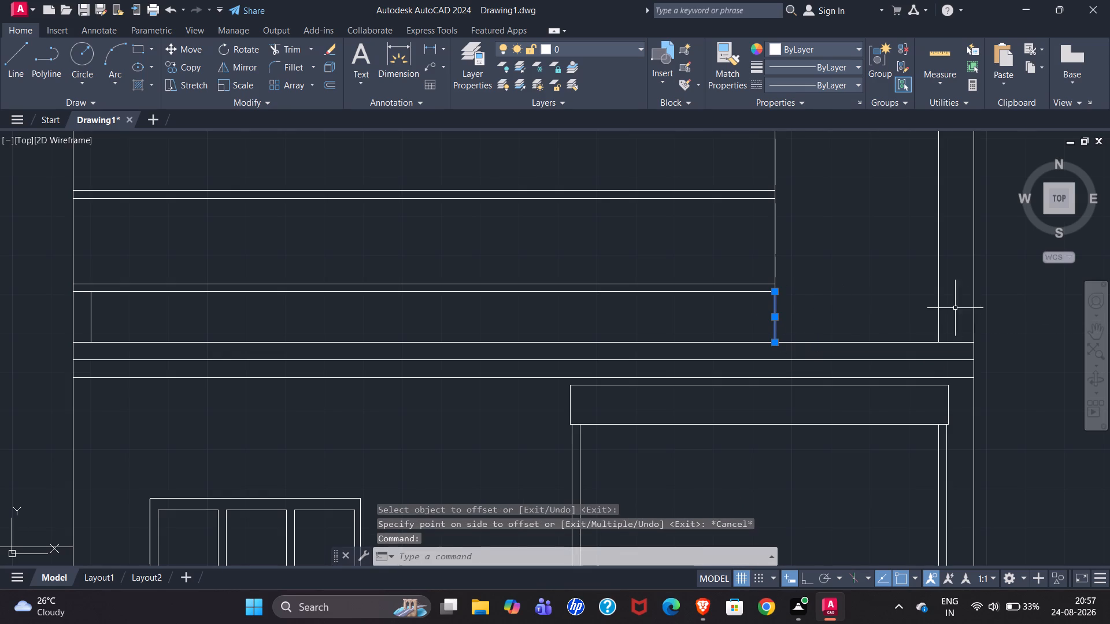
pyautogui.press('Delete')
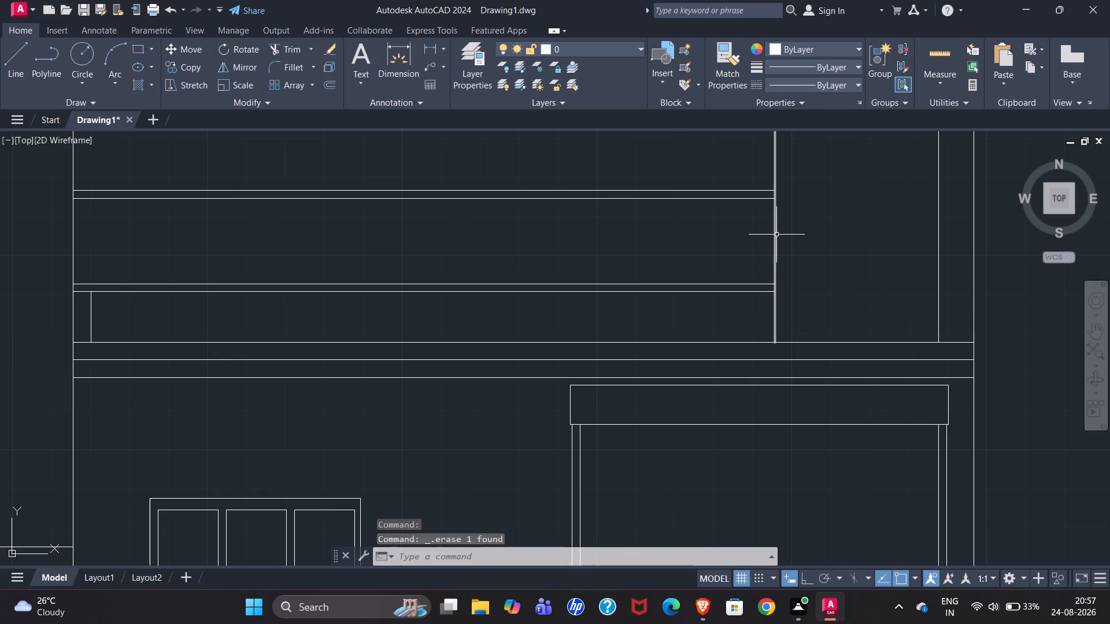
# Draw a 2" vertical line between the two coping lines, slightly outside the parapet's new end line, as the coping's end.
pyautogui.click(21, 60)
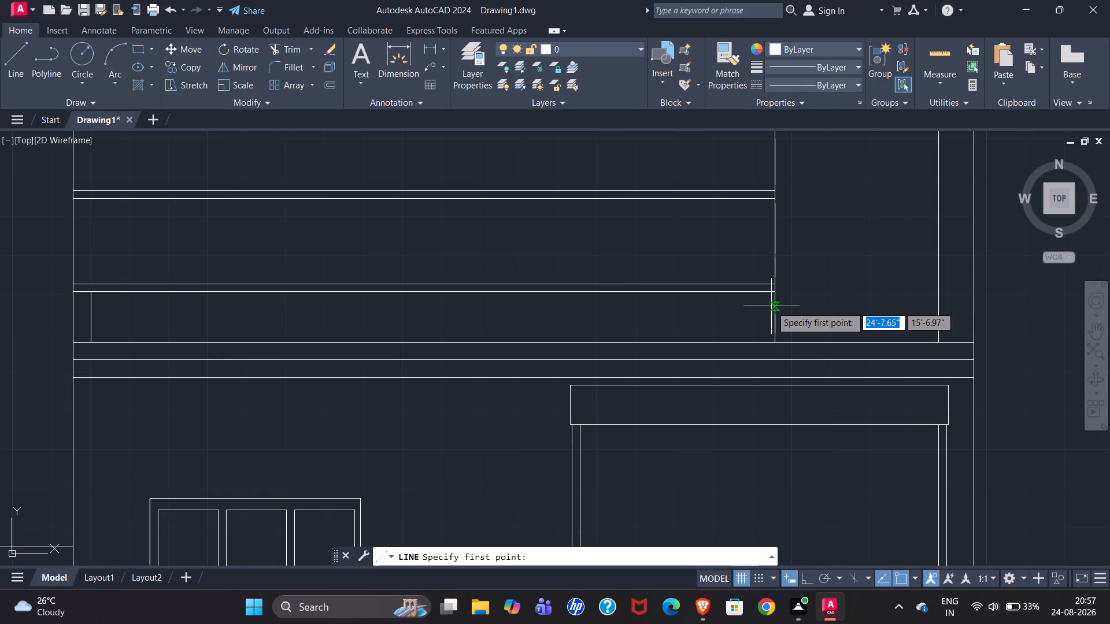
pyautogui.scroll(3, 72, 314)
pyautogui.scroll(3, 121, 212)
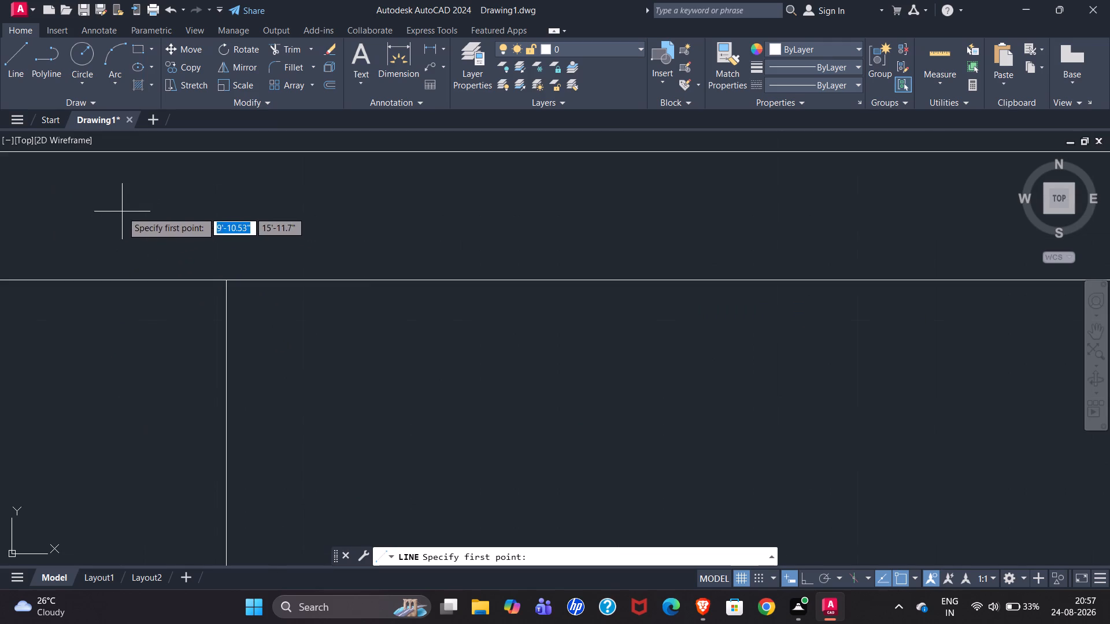
pyautogui.click(204, 279)
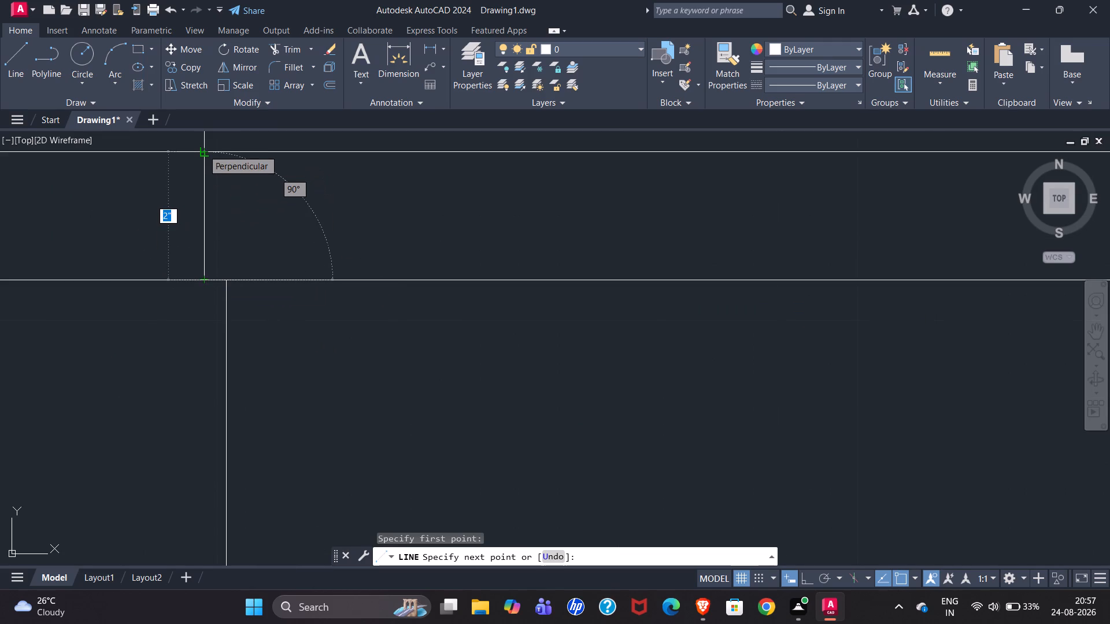
pyautogui.click(203, 150)
pyautogui.scroll(-4, 329, 313)
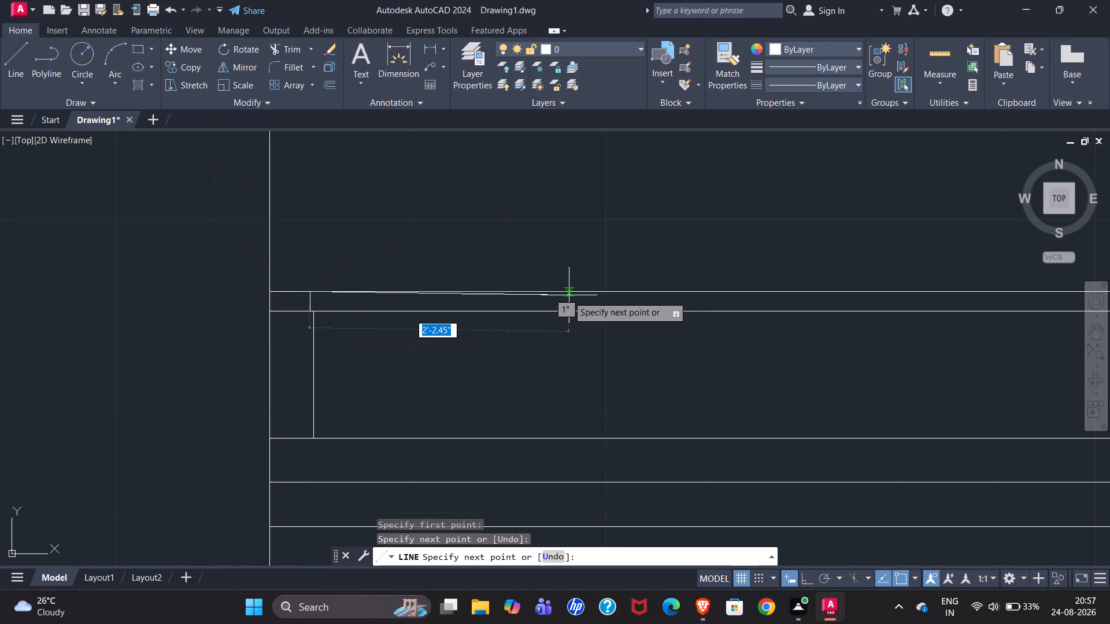
pyautogui.press('Escape')
# Compare the reference's first-floor coping end above the parapet with the redrawn coping end near the wall line.
pyautogui.scroll(-2, 273, 338)
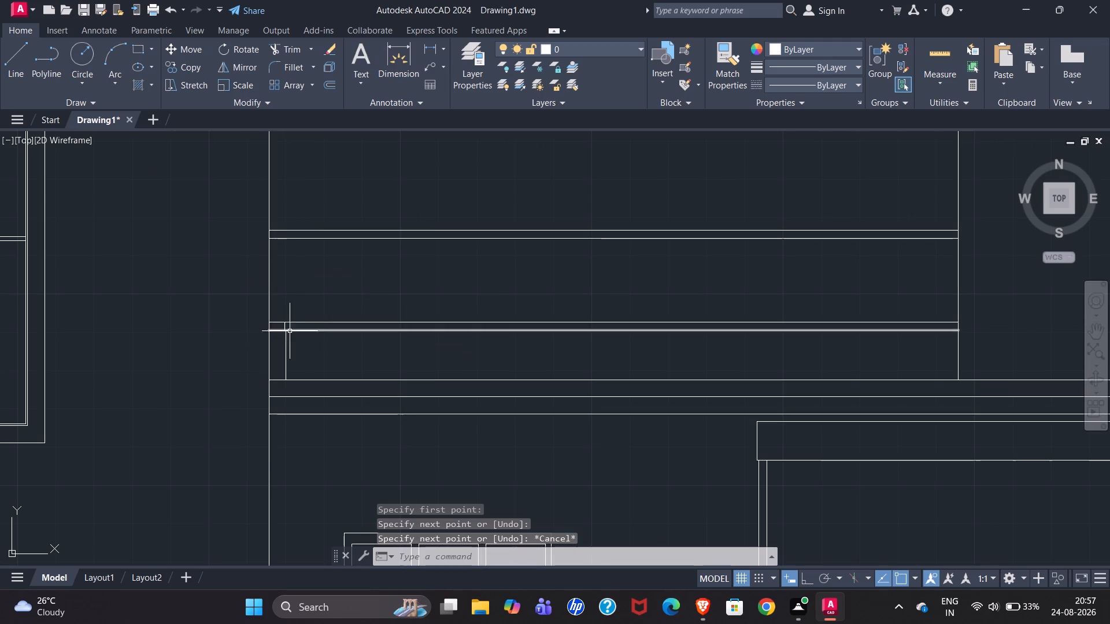
pyautogui.scroll(3, 296, 322)
pyautogui.scroll(-7, 307, 326)
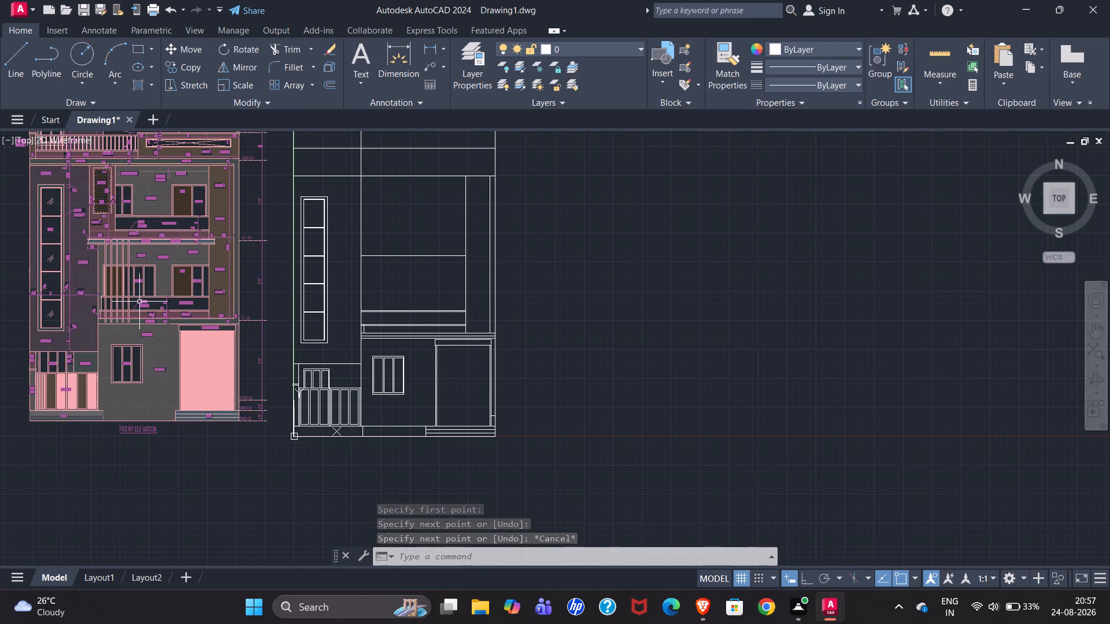
pyautogui.scroll(4, 82, 310)
pyautogui.scroll(-2, 68, 320)
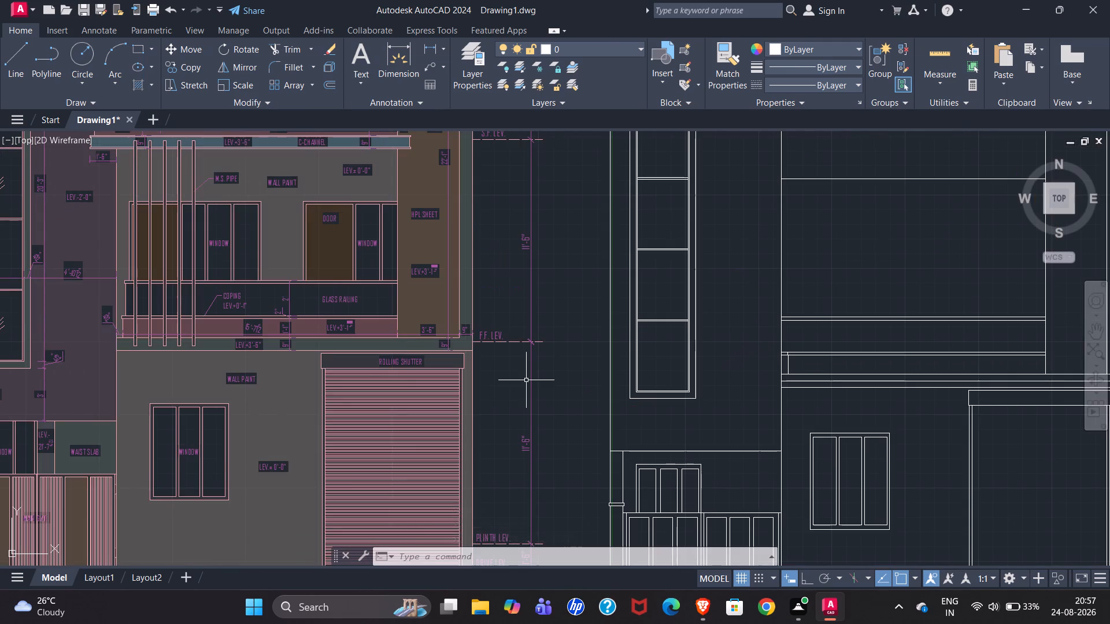
pyautogui.scroll(-1, 325, 384)
pyautogui.scroll(4, 697, 385)
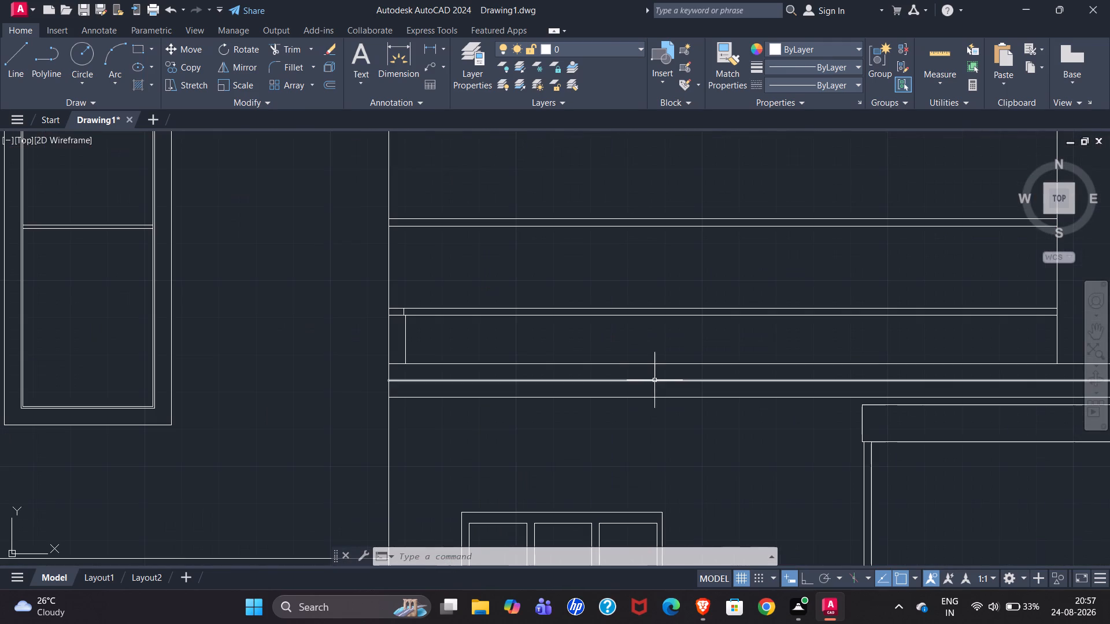
pyautogui.scroll(3, 262, 271)
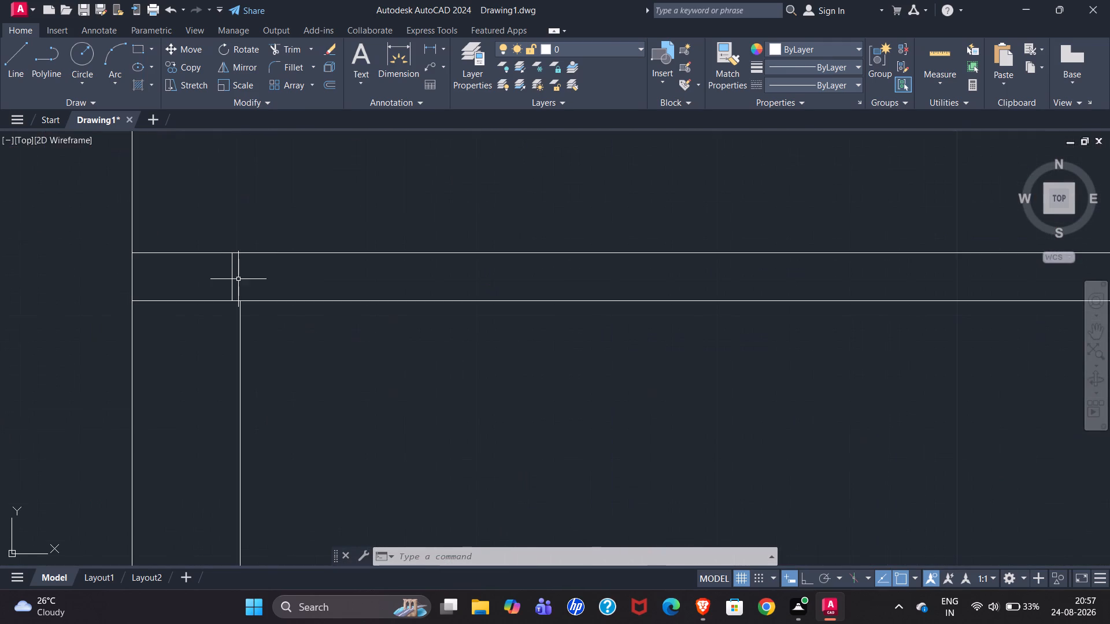
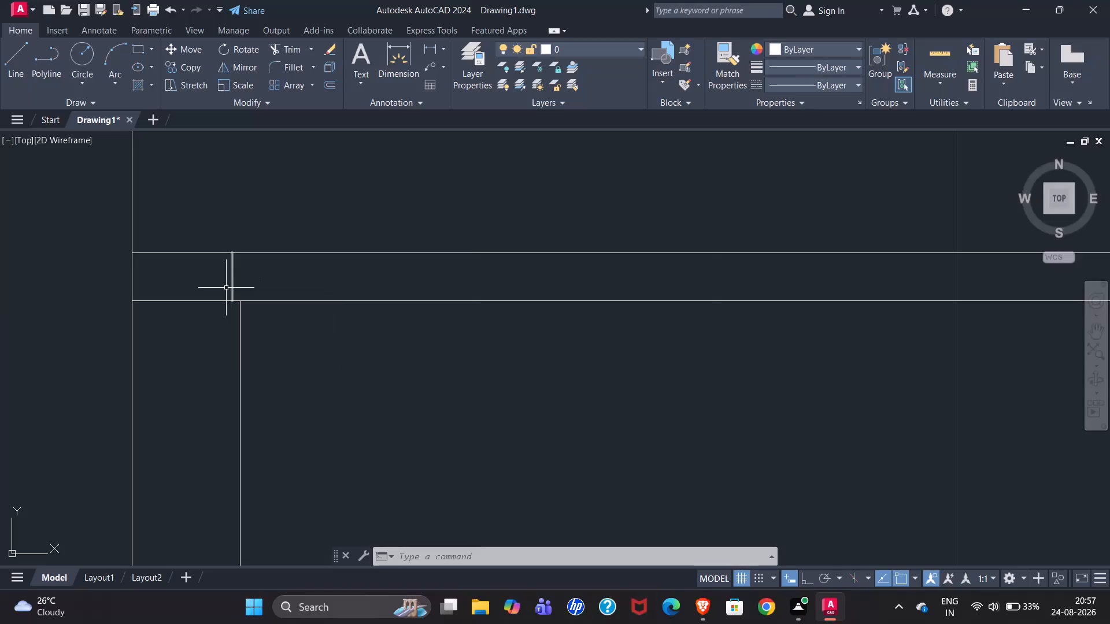
# Move the short vertical line in the lower coping band slightly left, so it projects beyond the parapet's left edge line.
pyautogui.click(230, 279)
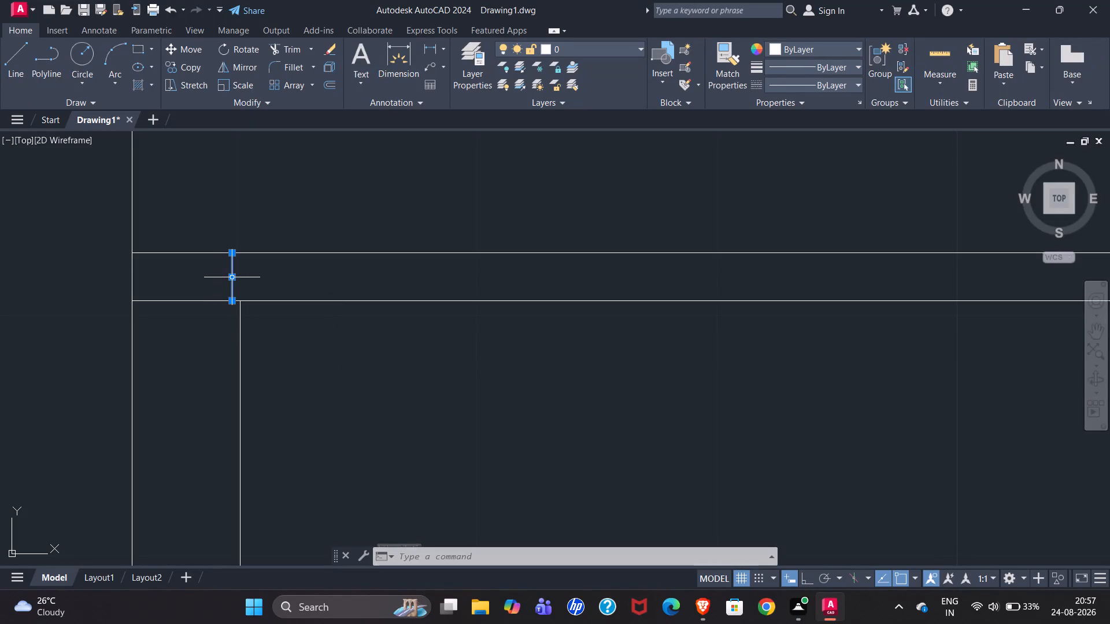
pyautogui.press('m')
pyautogui.press('Return')
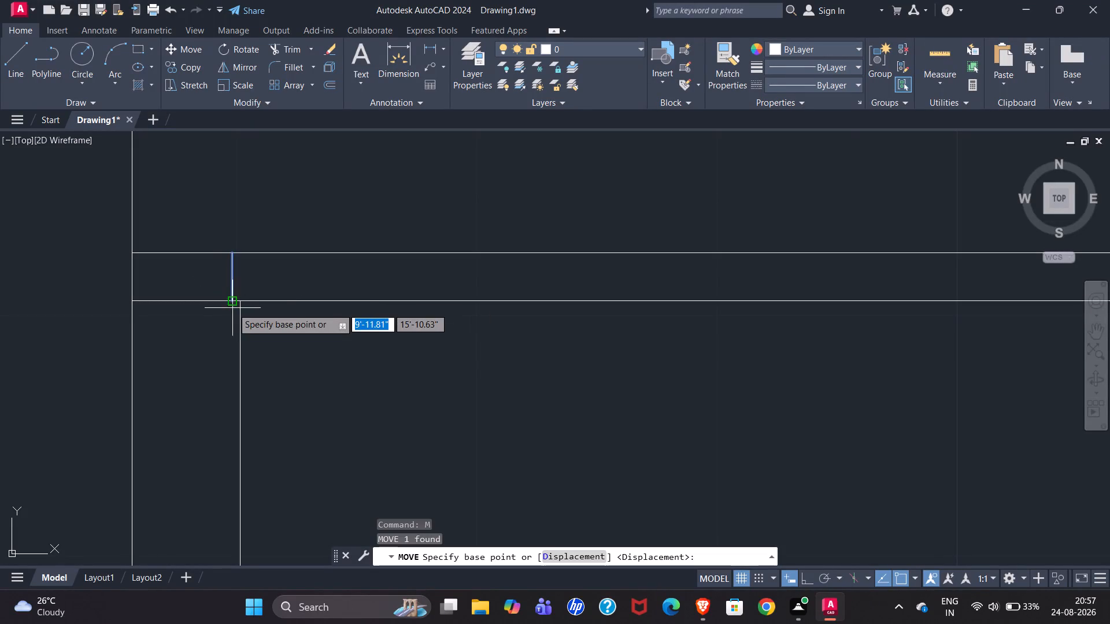
pyautogui.scroll(3, 233, 307)
pyautogui.click(230, 289)
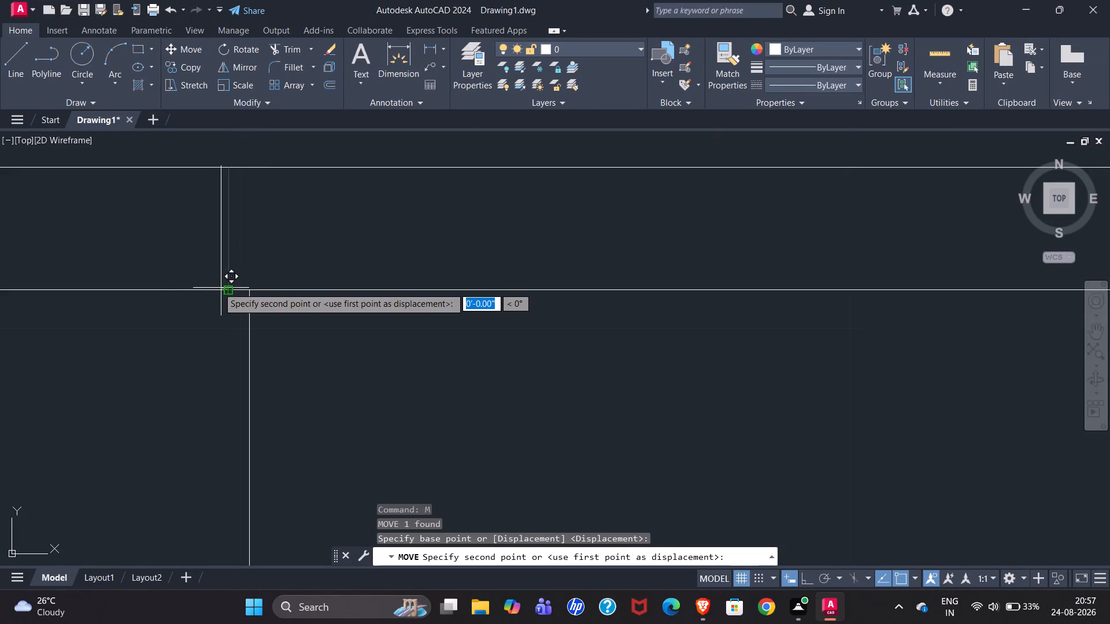
pyautogui.click(202, 288)
pyautogui.scroll(-6, 215, 363)
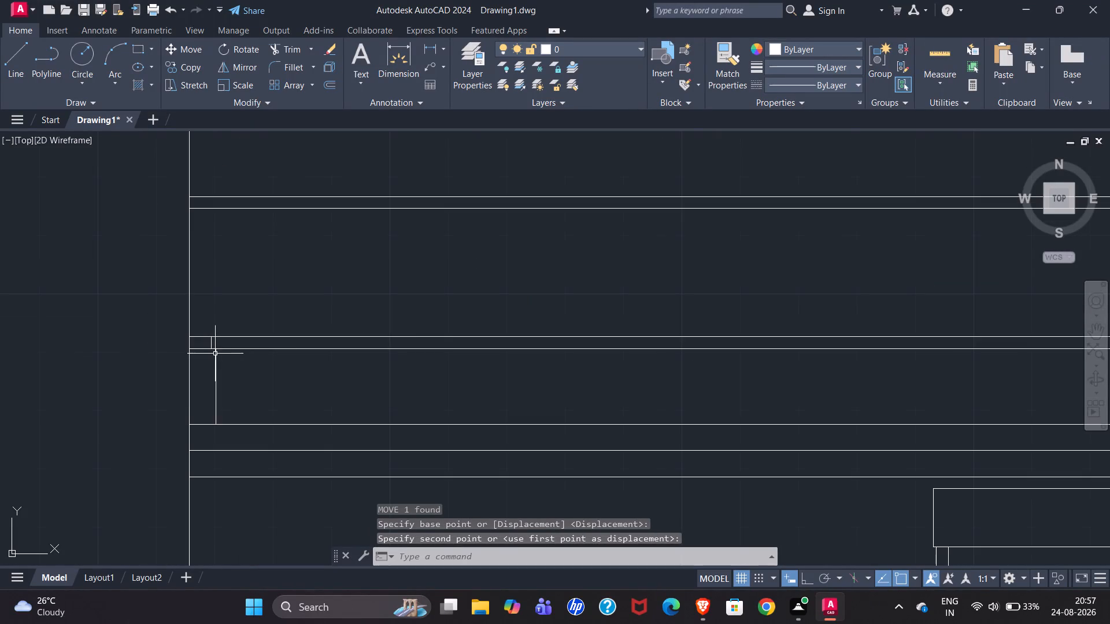
pyautogui.press('Escape')
# Draw a vertical line at the right end of the railing, from the lower coping's top line to the upper band's bottom line.
pyautogui.scroll(-1, 193, 366)
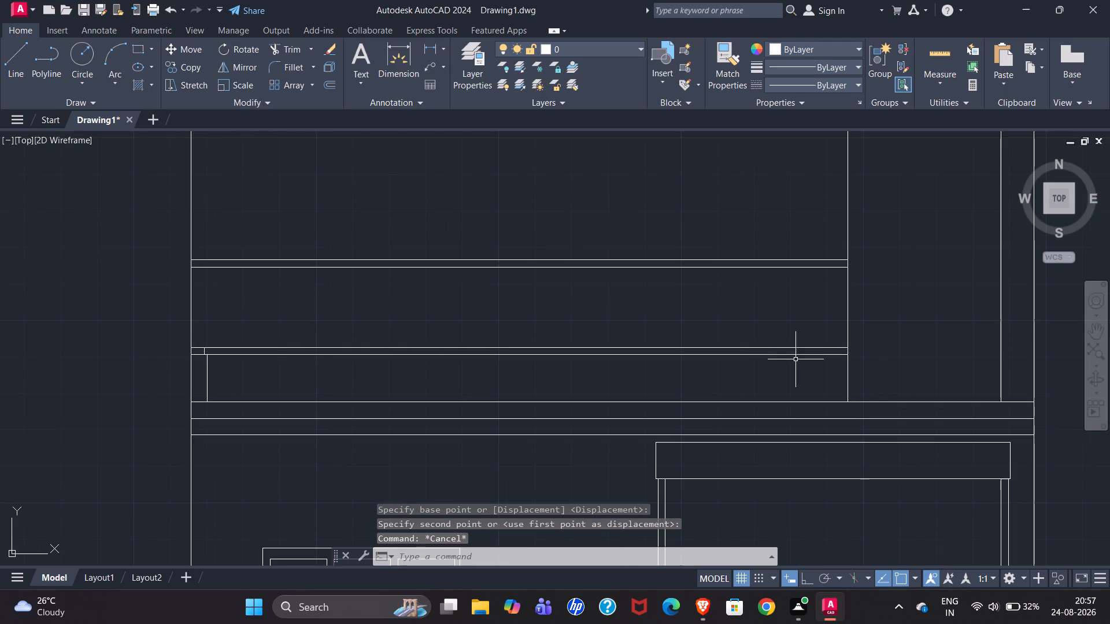
pyautogui.click(7, 68)
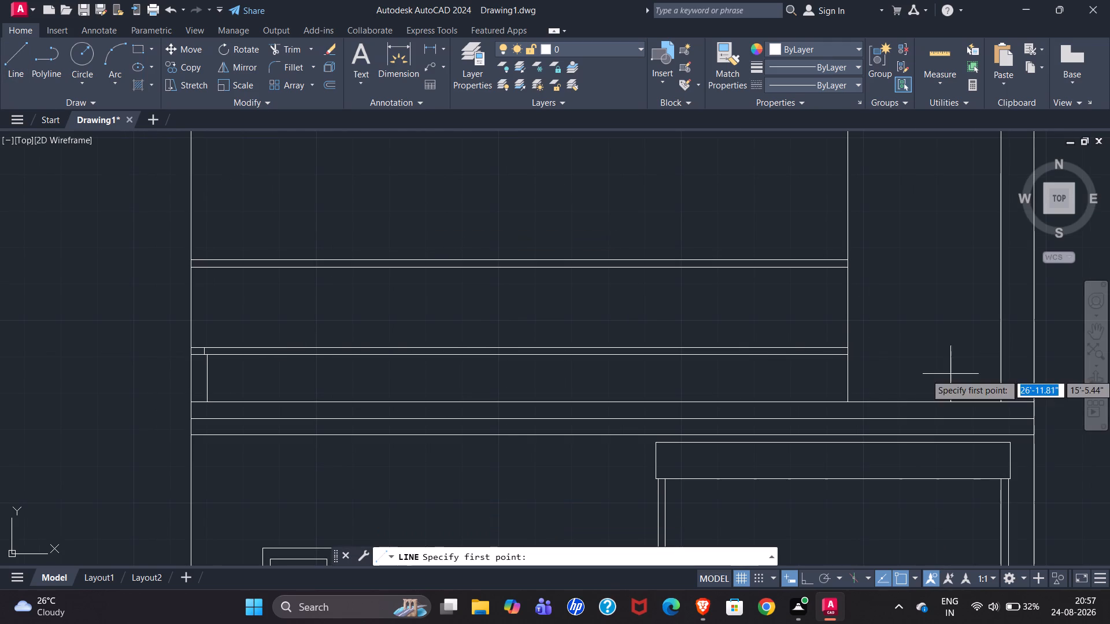
pyautogui.click(849, 348)
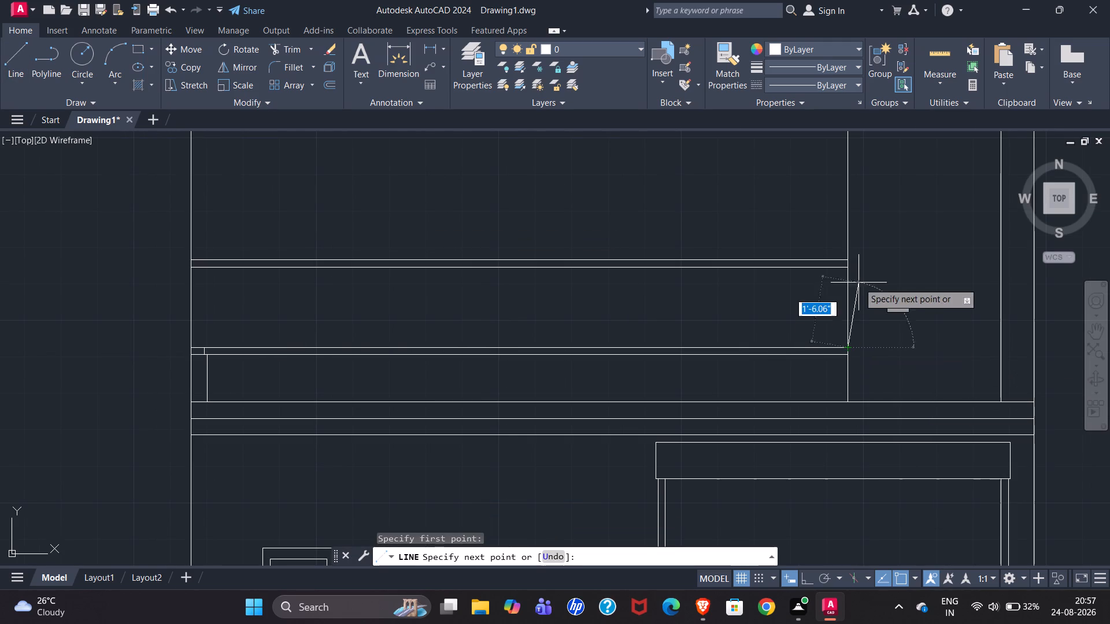
pyautogui.click(846, 269)
pyautogui.press('Escape')
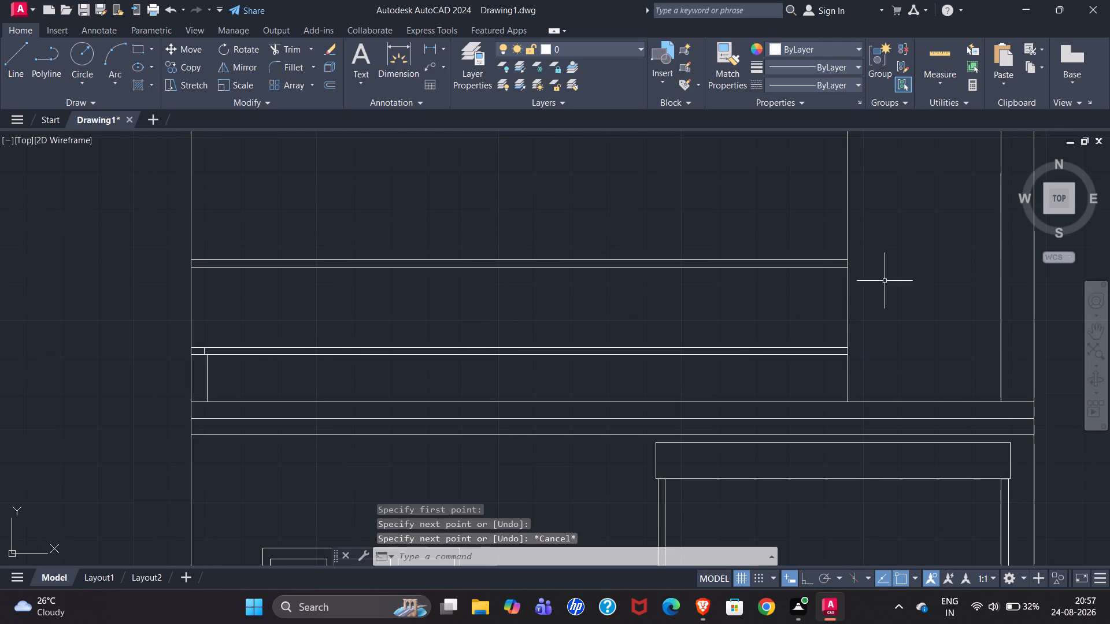
# Offset the railing's right end line 14'6" to the left, checking the position against the reference elevation.
pyautogui.click(848, 300)
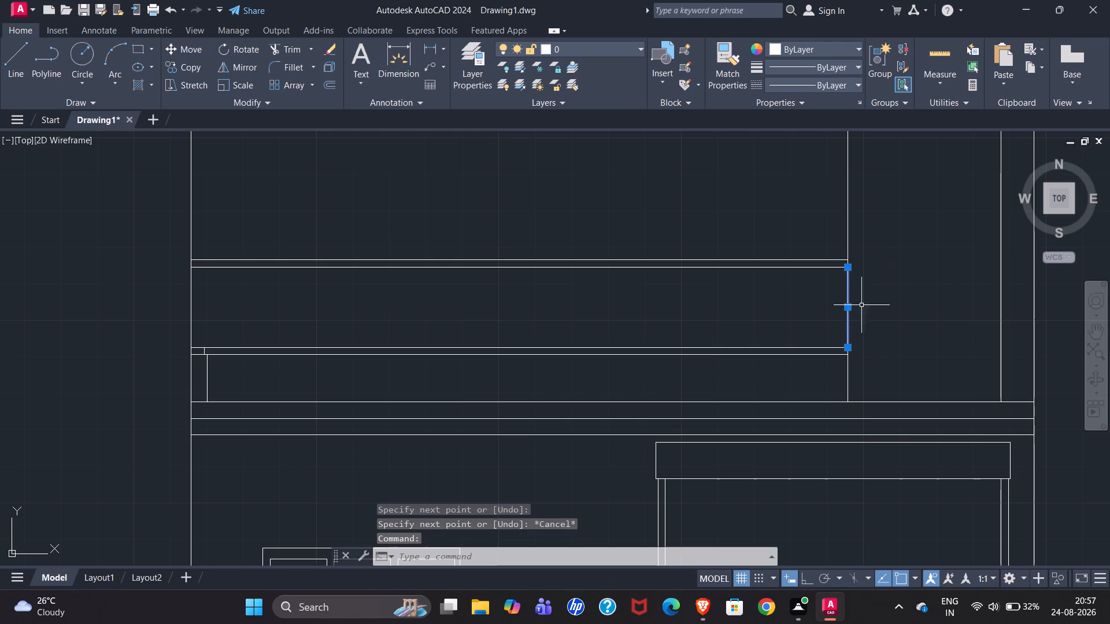
pyautogui.press('o')
pyautogui.press('Return')
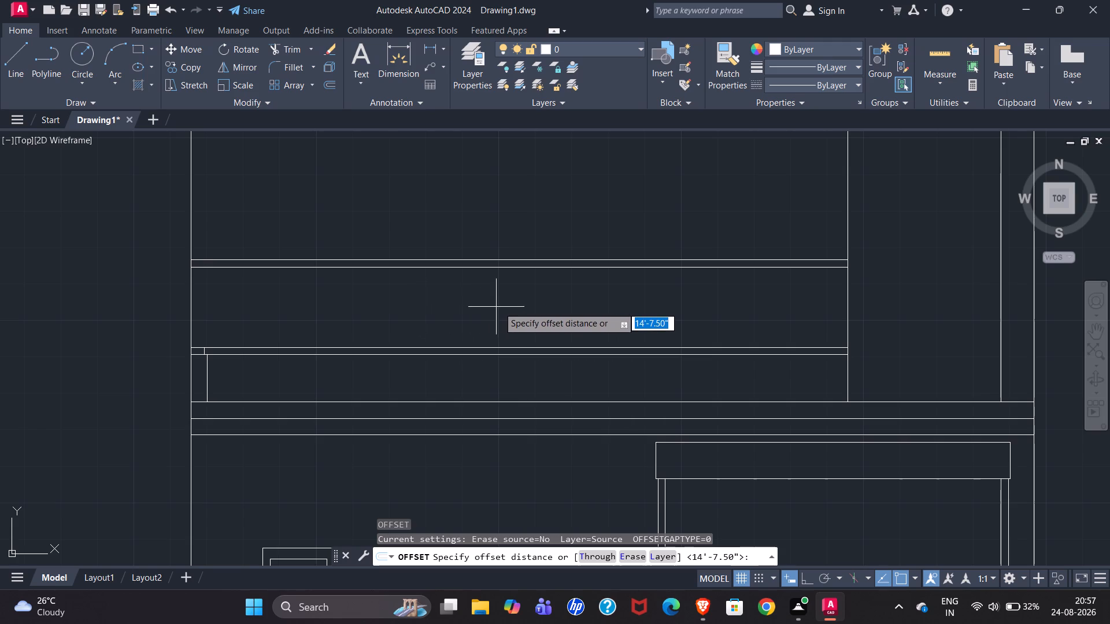
pyautogui.scroll(-2, 608, 299)
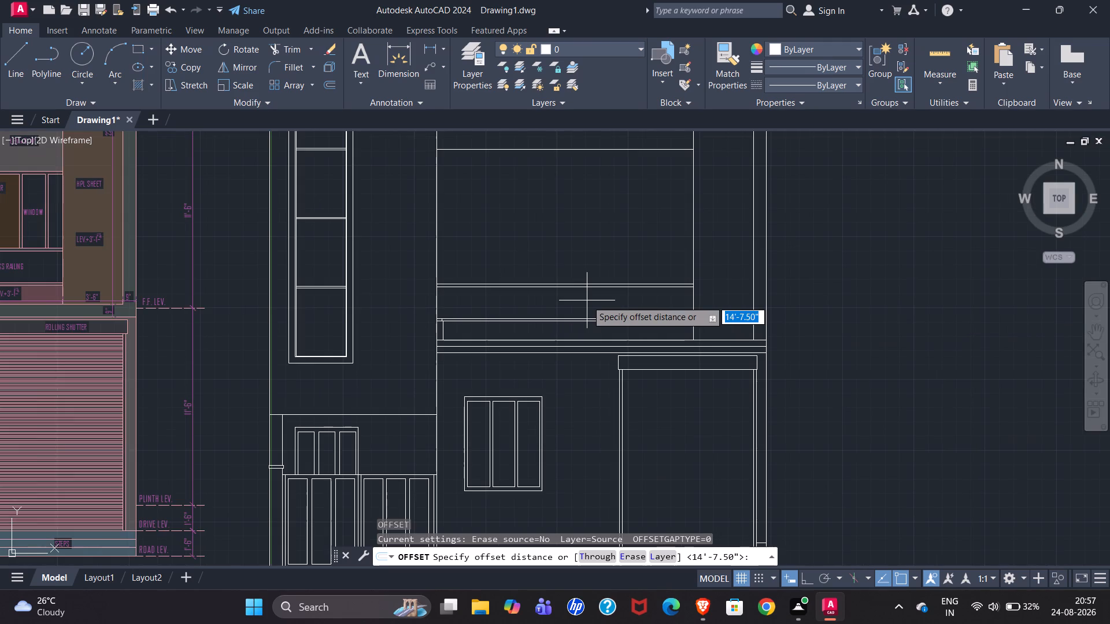
pyautogui.scroll(3, 691, 305)
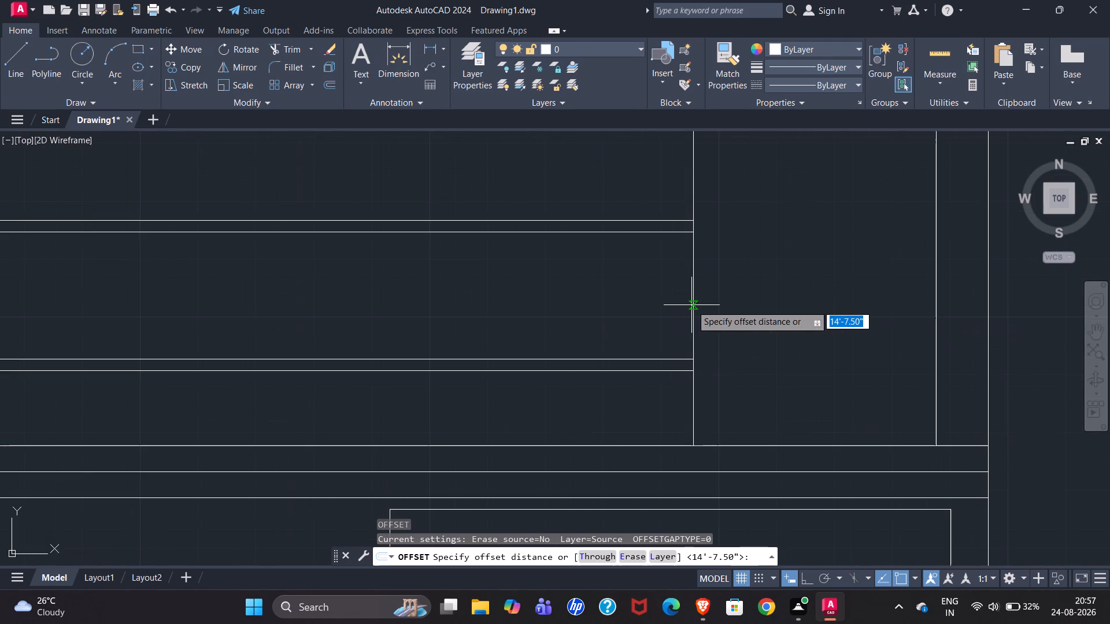
pyautogui.scroll(-1, 848, 292)
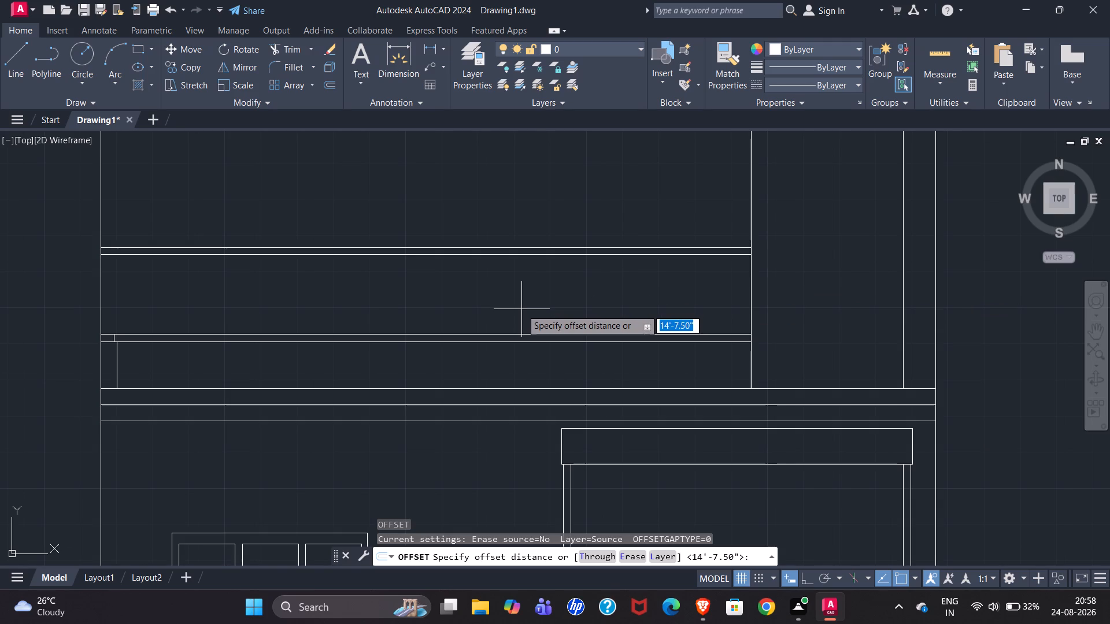
pyautogui.press('1')
pyautogui.press('4')
pyautogui.press("'")
pyautogui.press('Return')
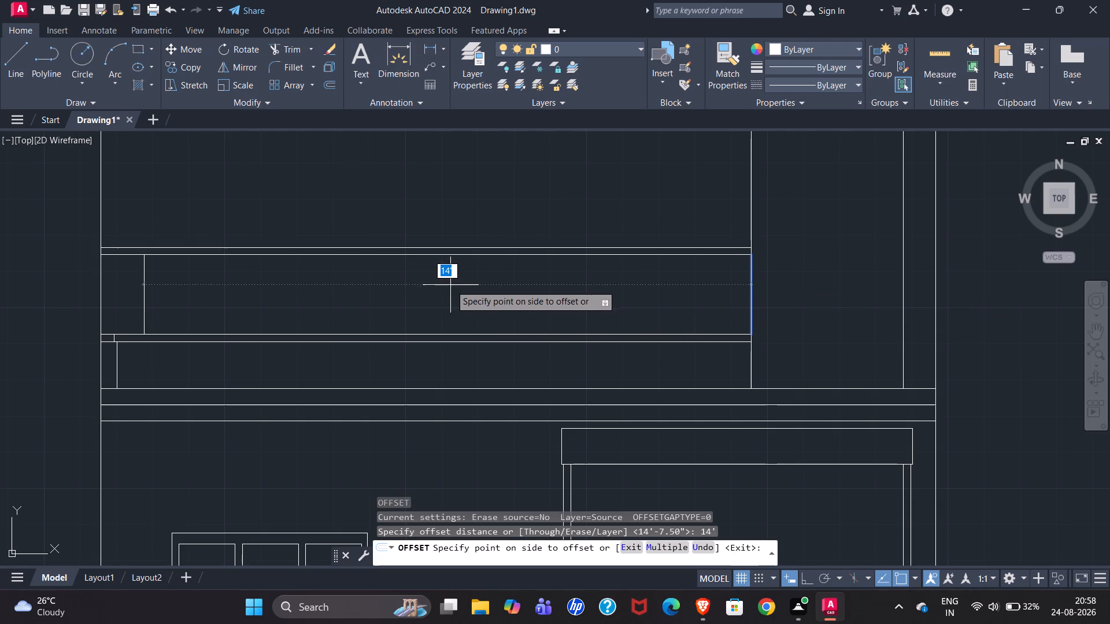
pyautogui.scroll(-4, 468, 284)
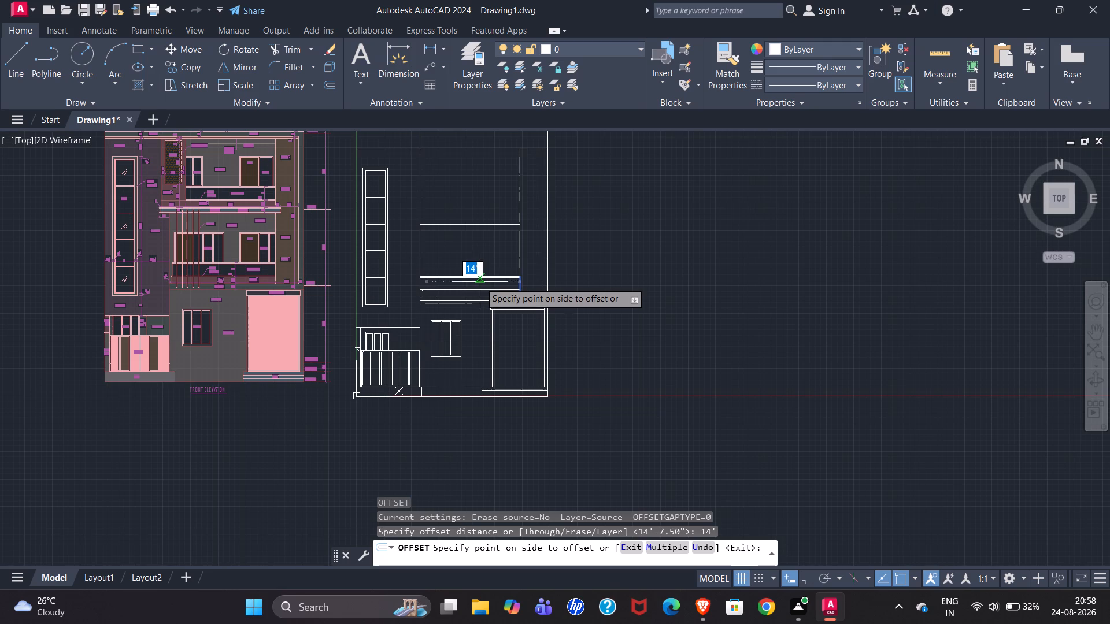
pyautogui.scroll(5, 192, 277)
pyautogui.scroll(-1, 191, 277)
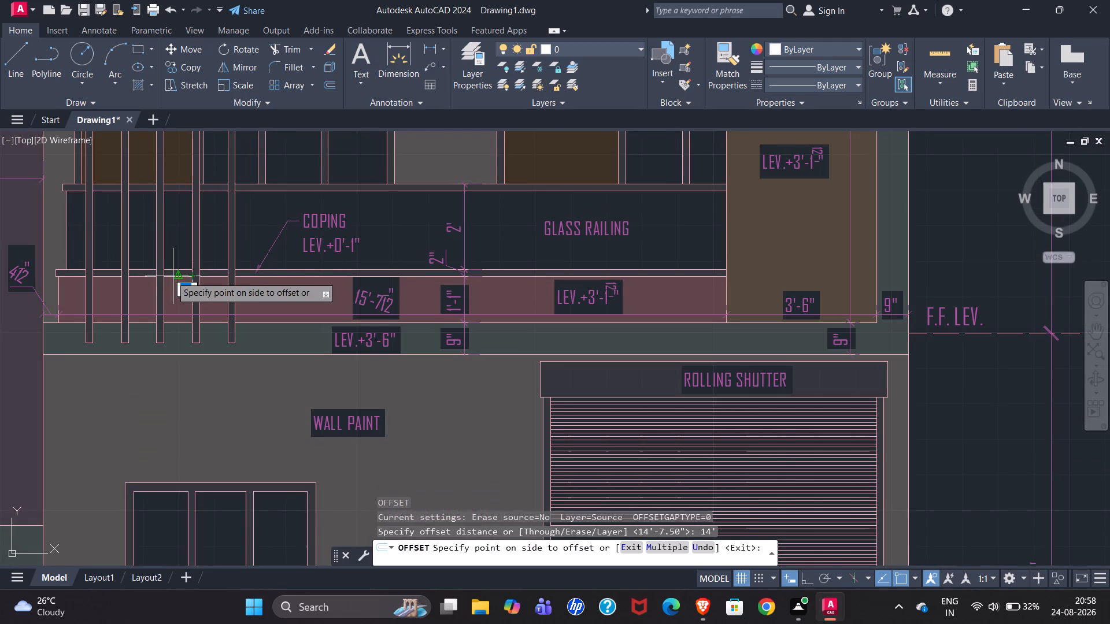
pyautogui.scroll(-2, 148, 274)
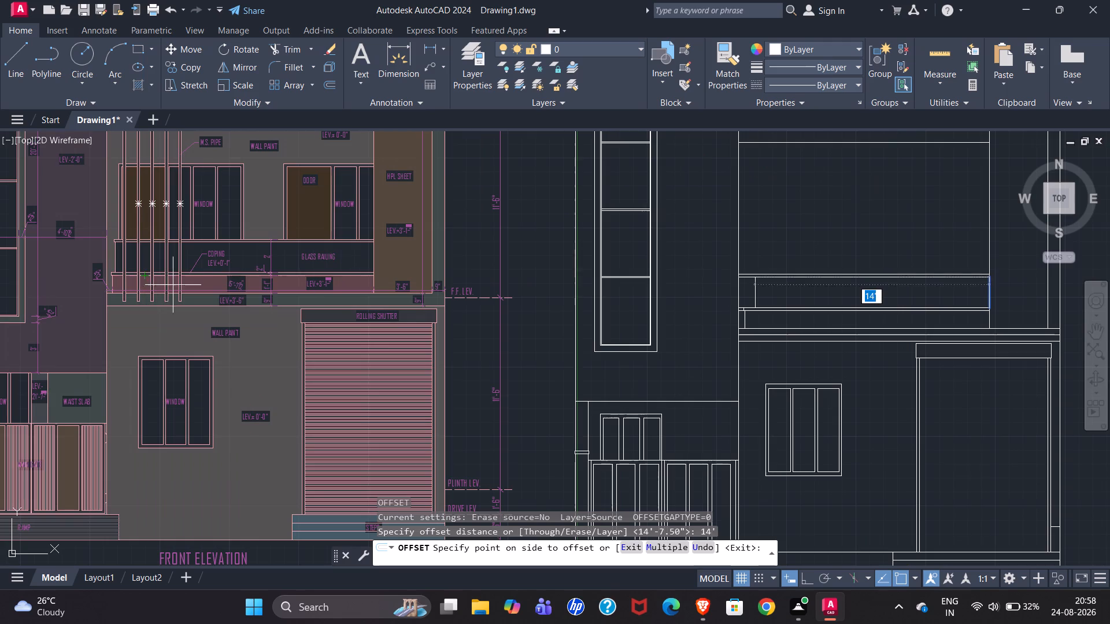
pyautogui.scroll(3, 812, 318)
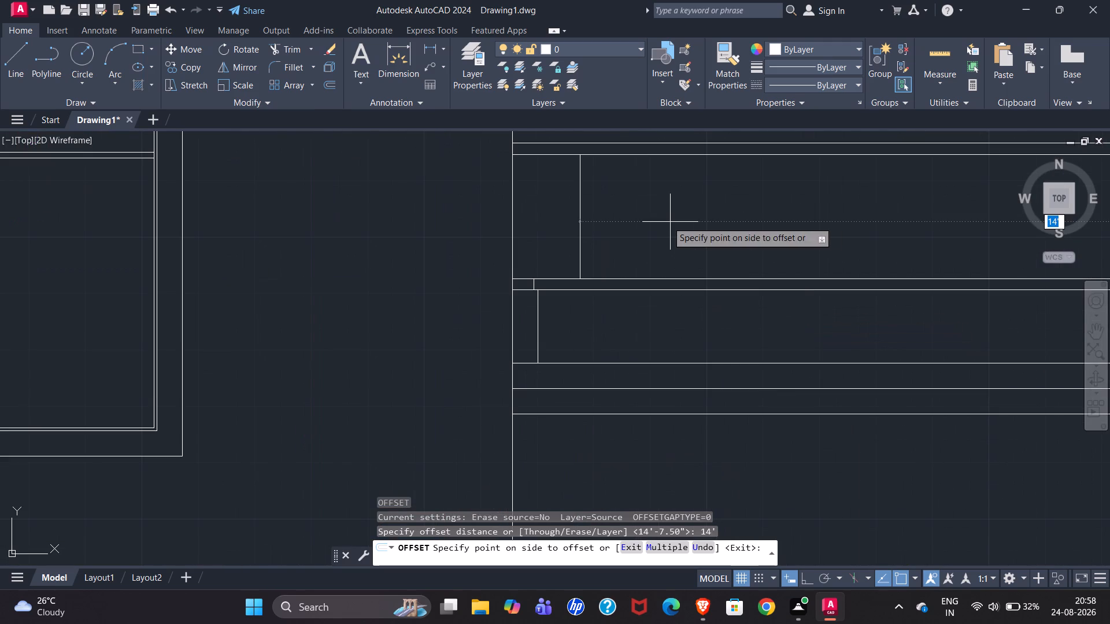
pyautogui.scroll(-1, 596, 221)
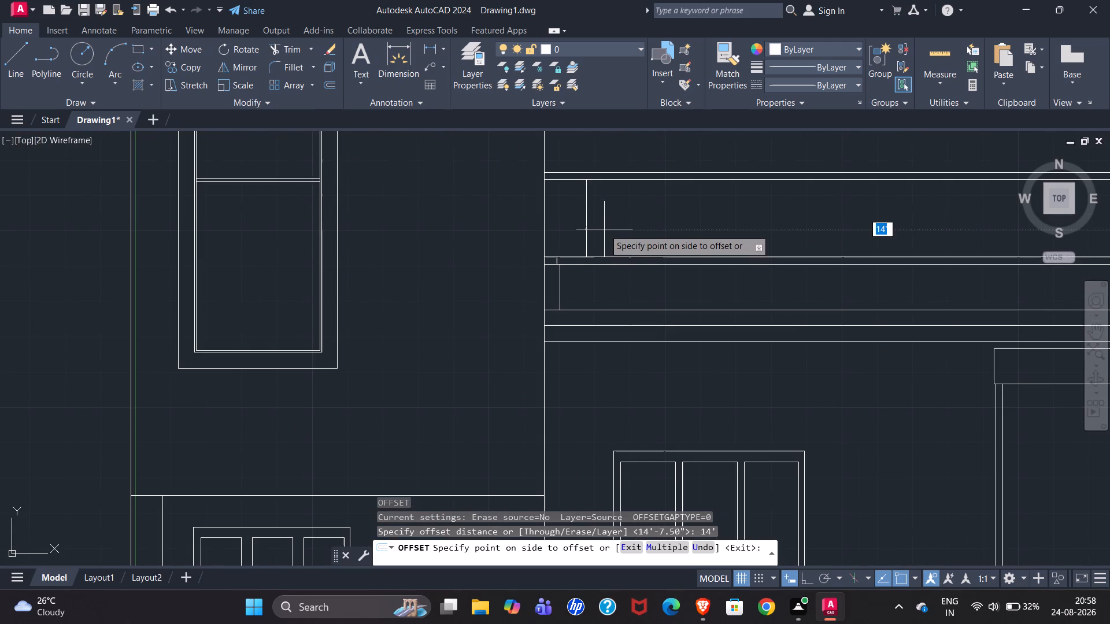
pyautogui.press('1')
pyautogui.press('4')
pyautogui.press("'")
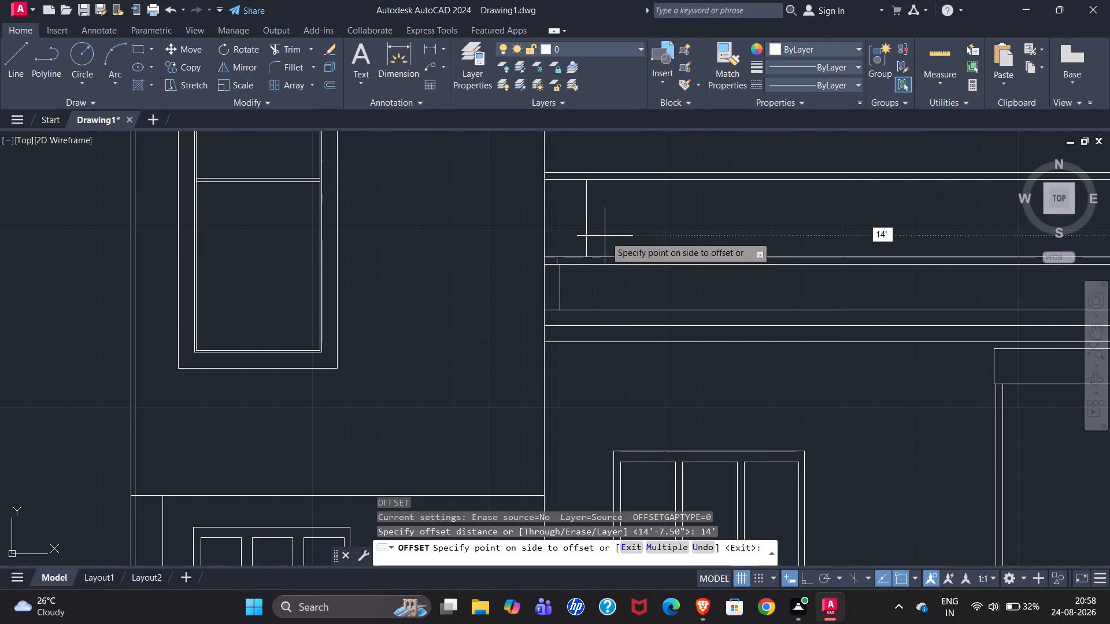
pyautogui.press('5')
pyautogui.press('BackSpace')
pyautogui.write('6"')
pyautogui.press('Return')
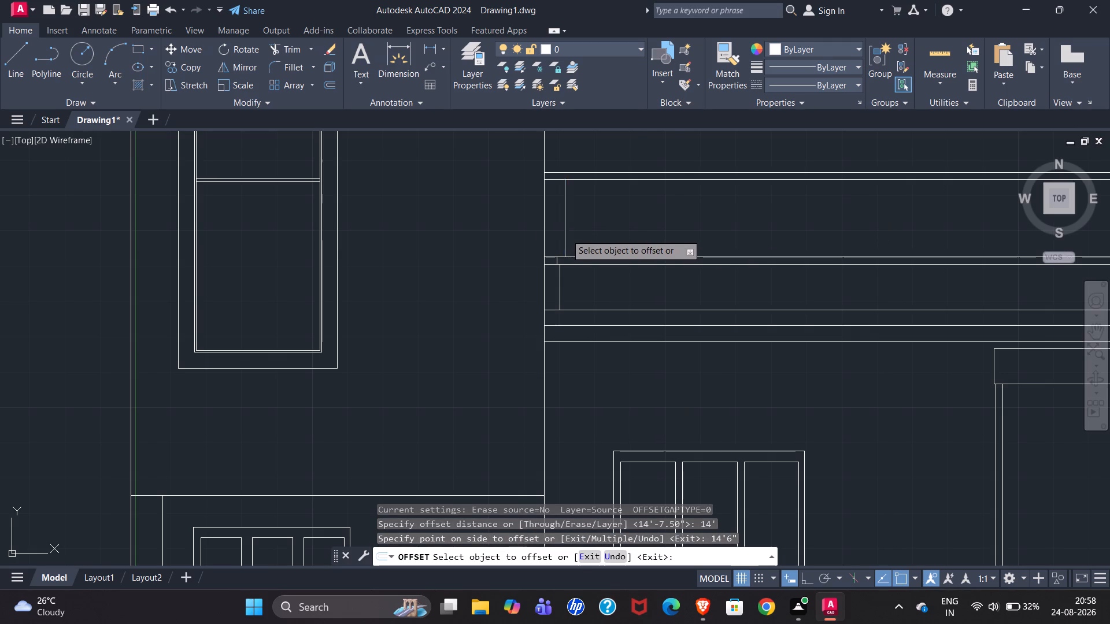
# Offset the railing's new left end line 4" to the right.
pyautogui.click(566, 234)
pyautogui.scroll(-2, 568, 243)
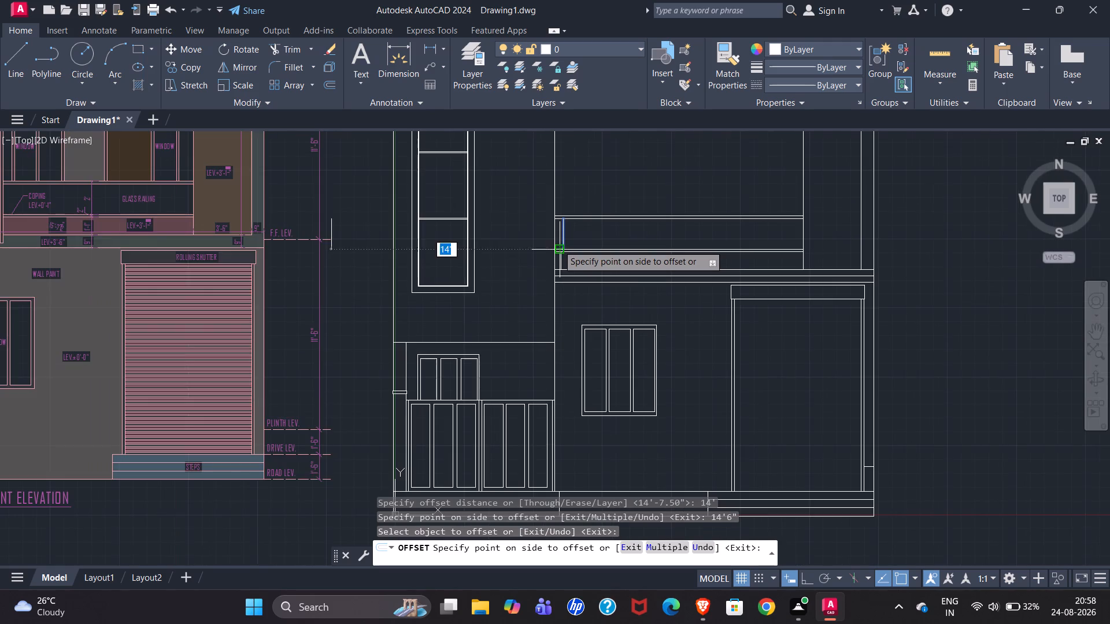
pyautogui.scroll(2, 586, 240)
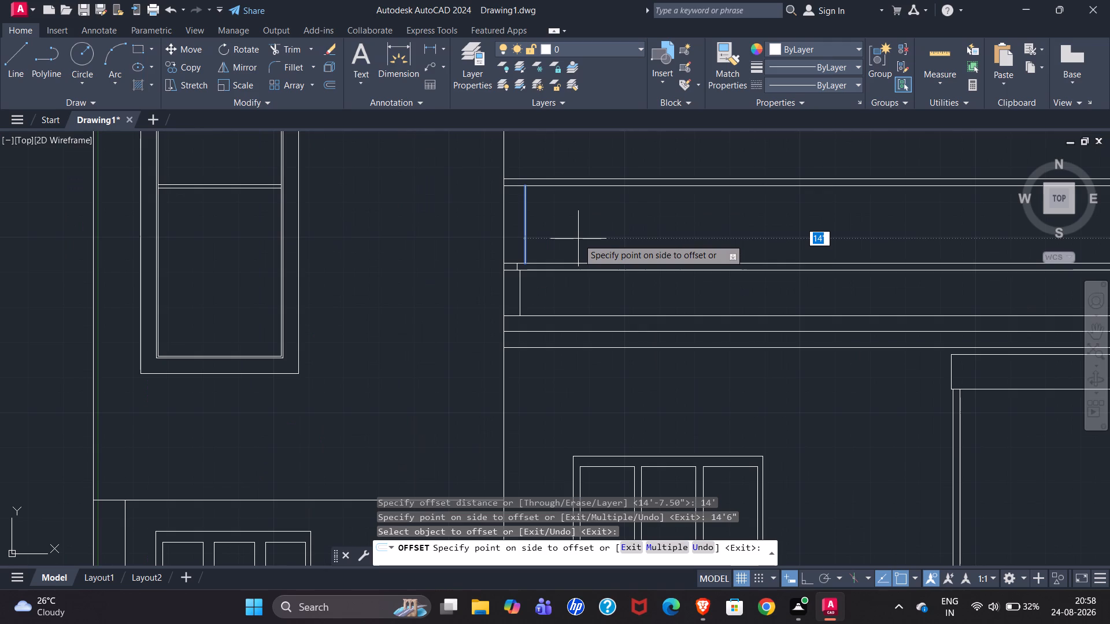
pyautogui.write('4"')
pyautogui.press('Return')
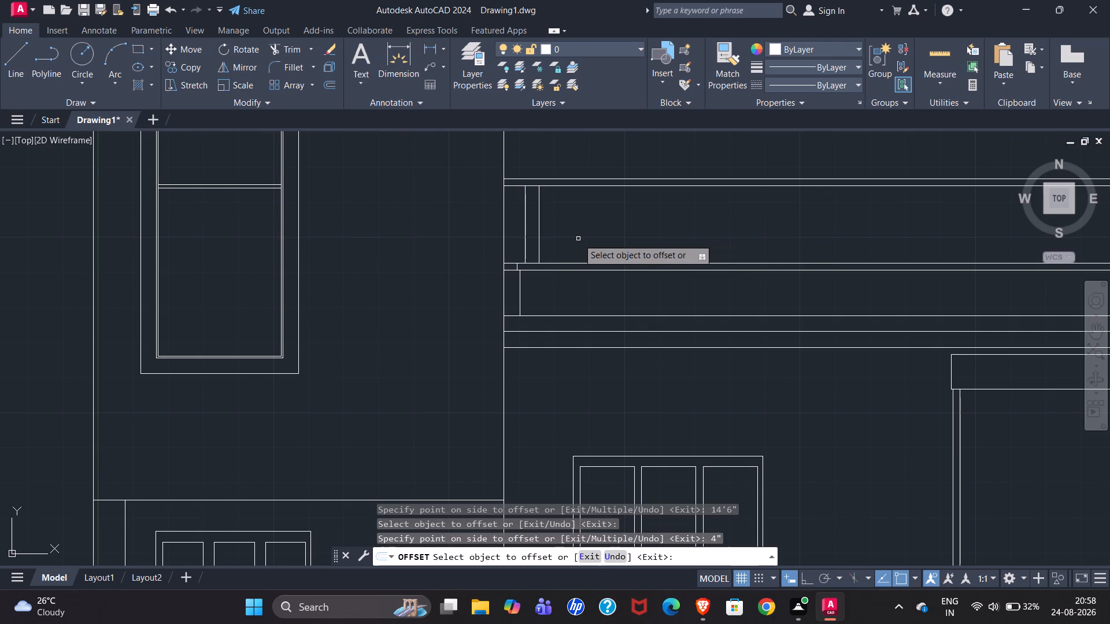
pyautogui.press('Escape')
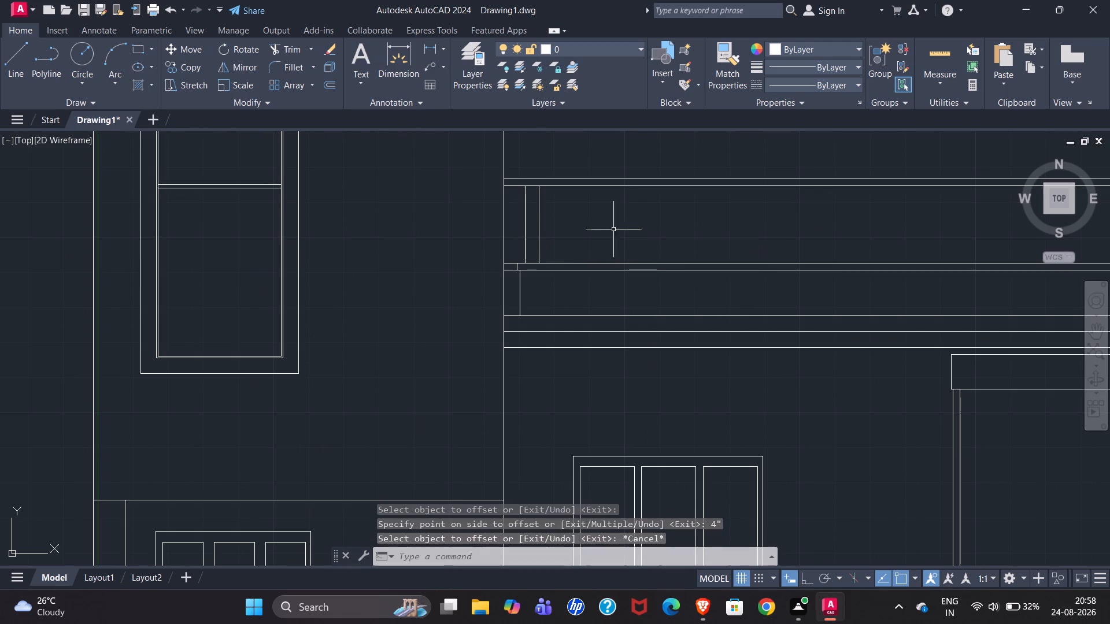
# Delete the outer of the two vertical lines at the railing's left end.
pyautogui.click(526, 229)
pyautogui.press('Delete')
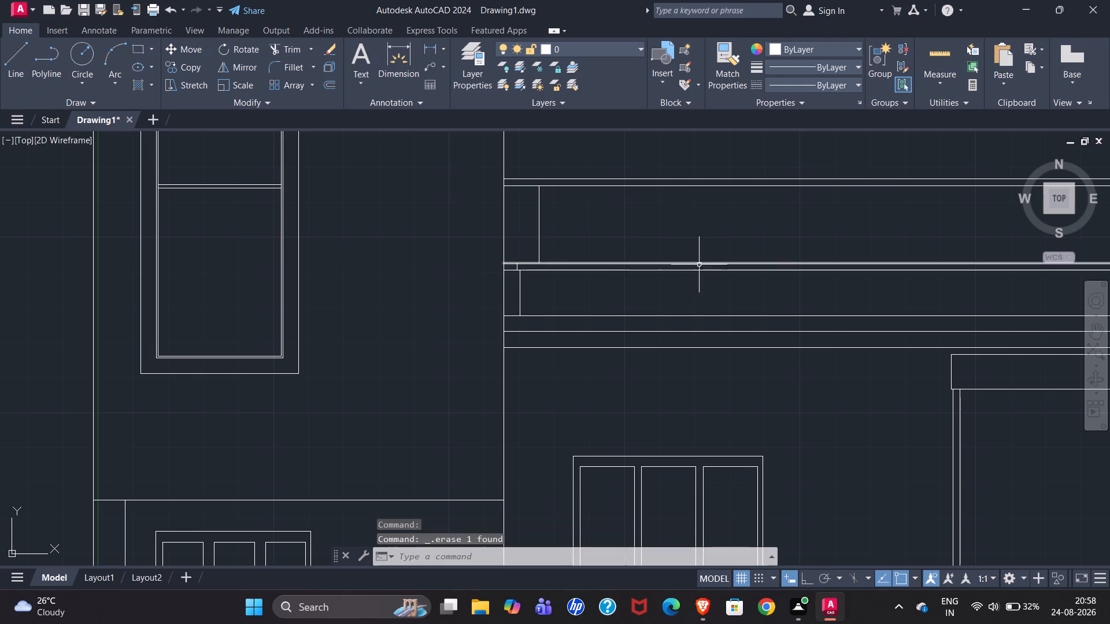
# Draw a 2" vertical line across the upper railing band, just left of the railing's left end line.
pyautogui.scroll(2, 532, 186)
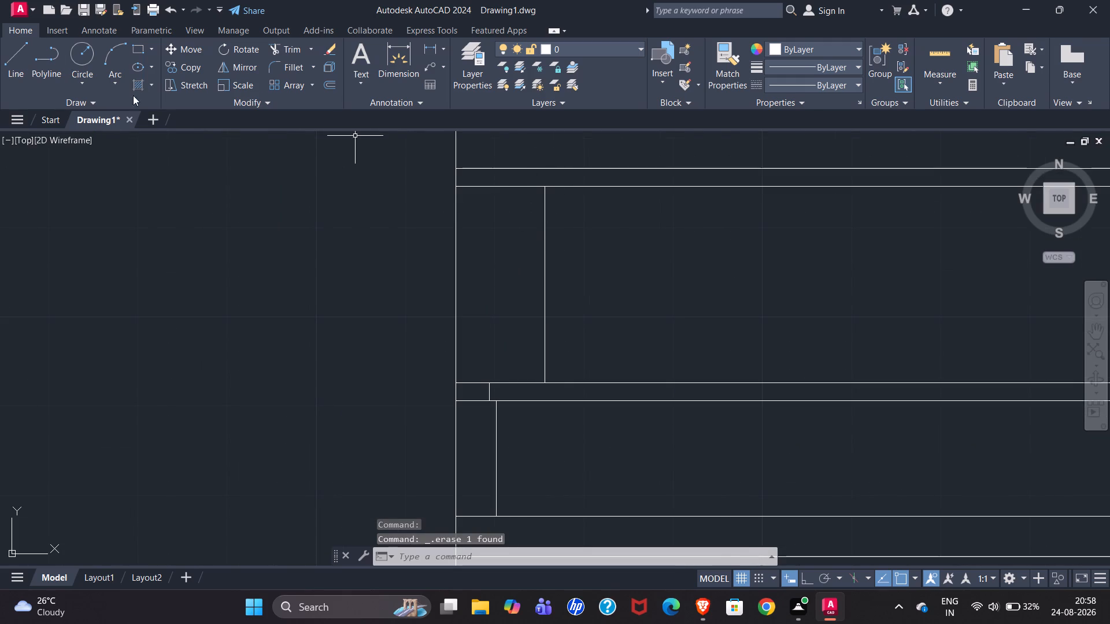
pyautogui.click(9, 61)
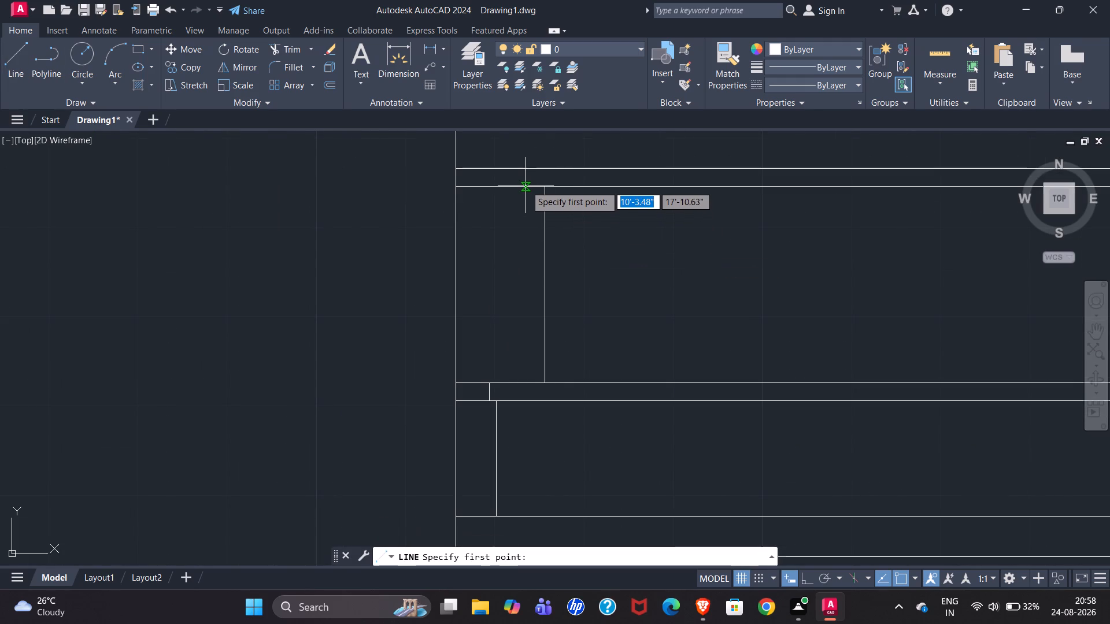
pyautogui.click(526, 185)
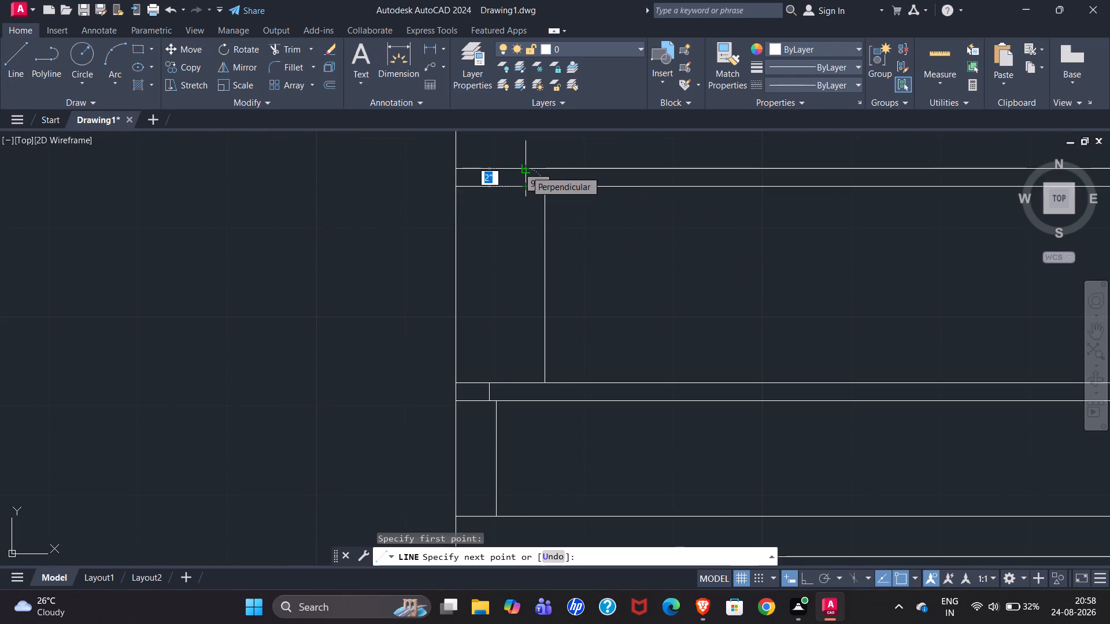
pyautogui.click(526, 170)
pyautogui.press('Escape')
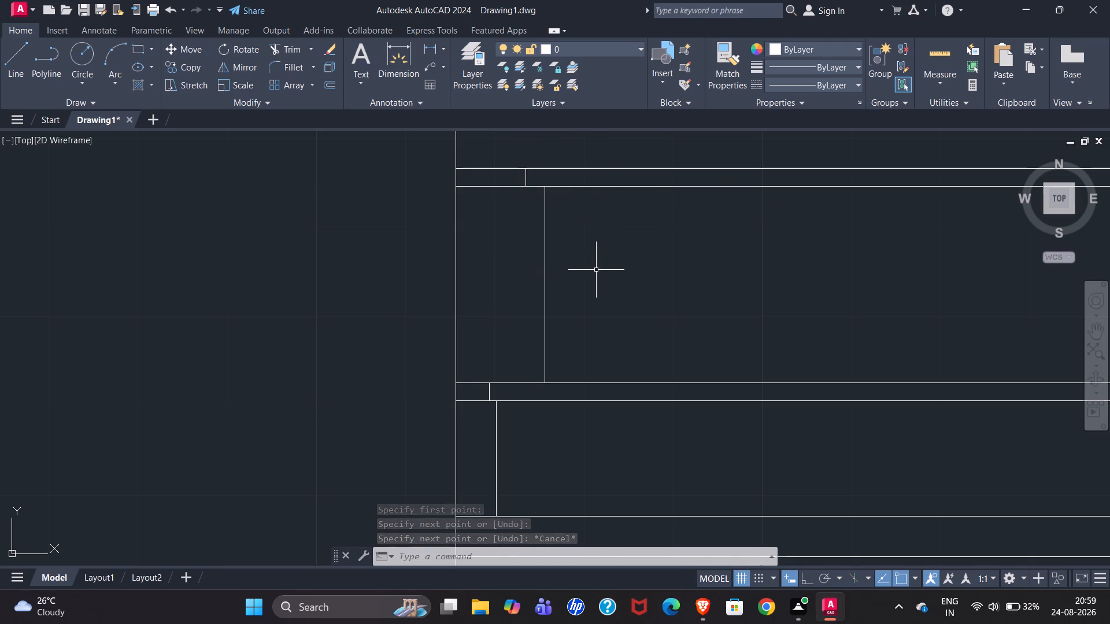
# Trim the lower coping and upper railing band lines between the main wall line and their short left end lines.
pyautogui.write('tr')
pyautogui.press('Return')
pyautogui.scroll(-2, 514, 251)
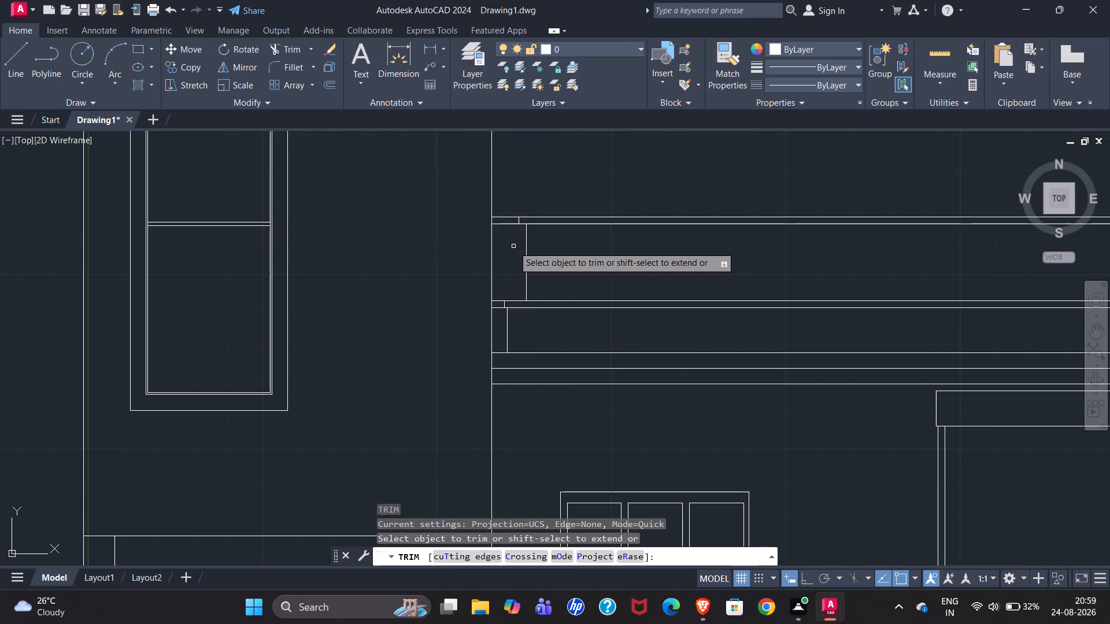
pyautogui.scroll(3, 478, 313)
pyautogui.moveTo(548, 314); pyautogui.dragTo(558, 231)
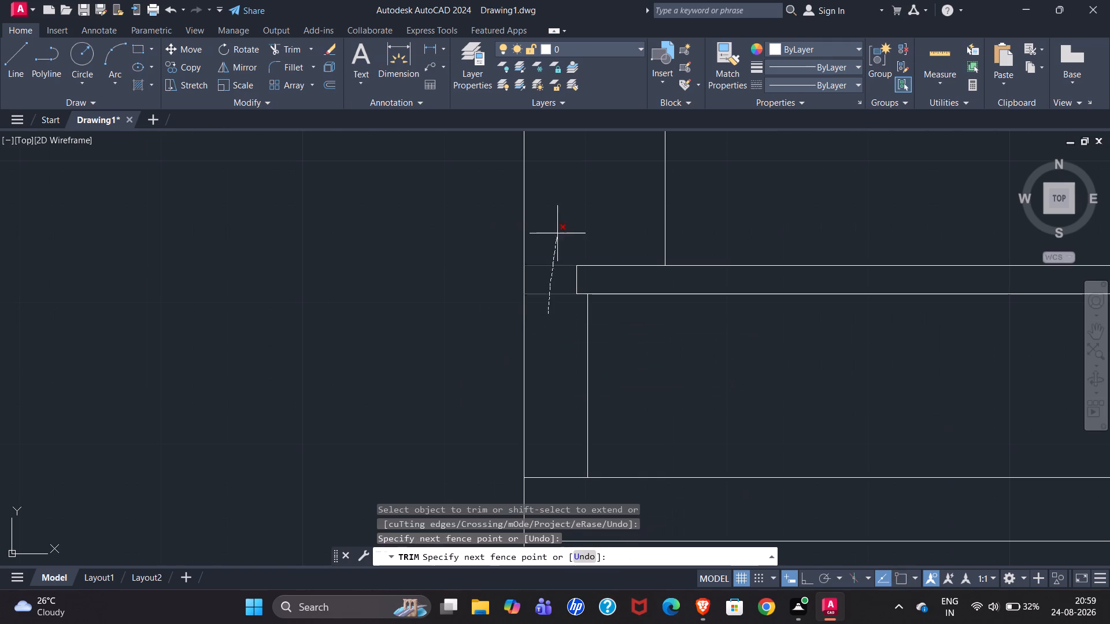
pyautogui.moveTo(558, 231); pyautogui.dragTo(558, 228)
pyautogui.scroll(-2, 523, 357)
pyautogui.moveTo(541, 222); pyautogui.dragTo(548, 155)
pyautogui.scroll(-1, 470, 349)
pyautogui.scroll(-1, 495, 406)
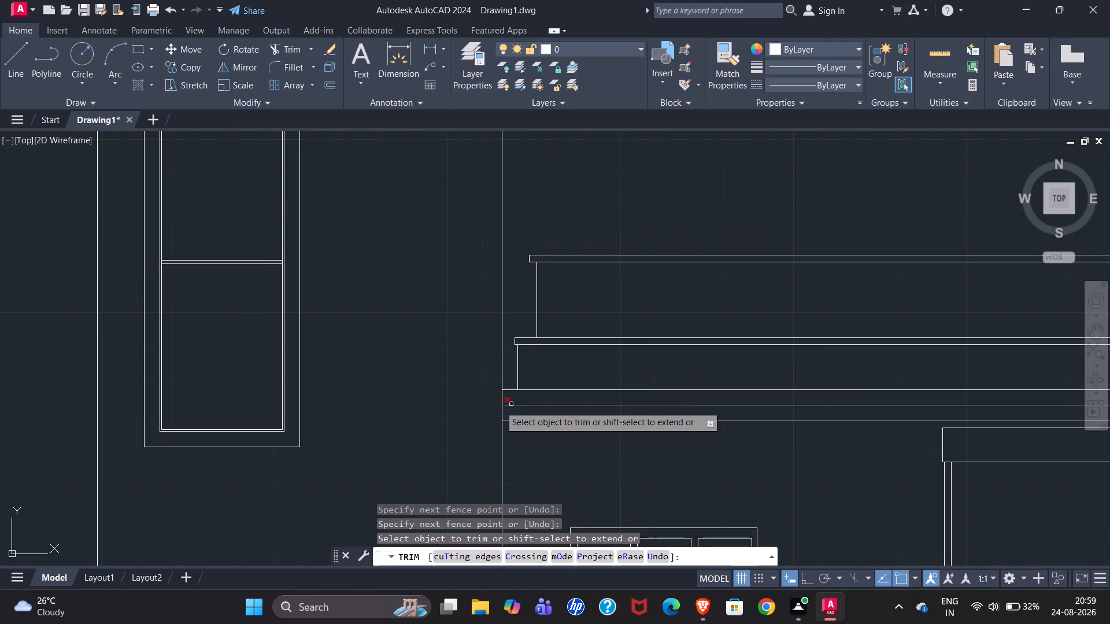
pyautogui.scroll(-2, 635, 276)
pyautogui.scroll(-1, 559, 303)
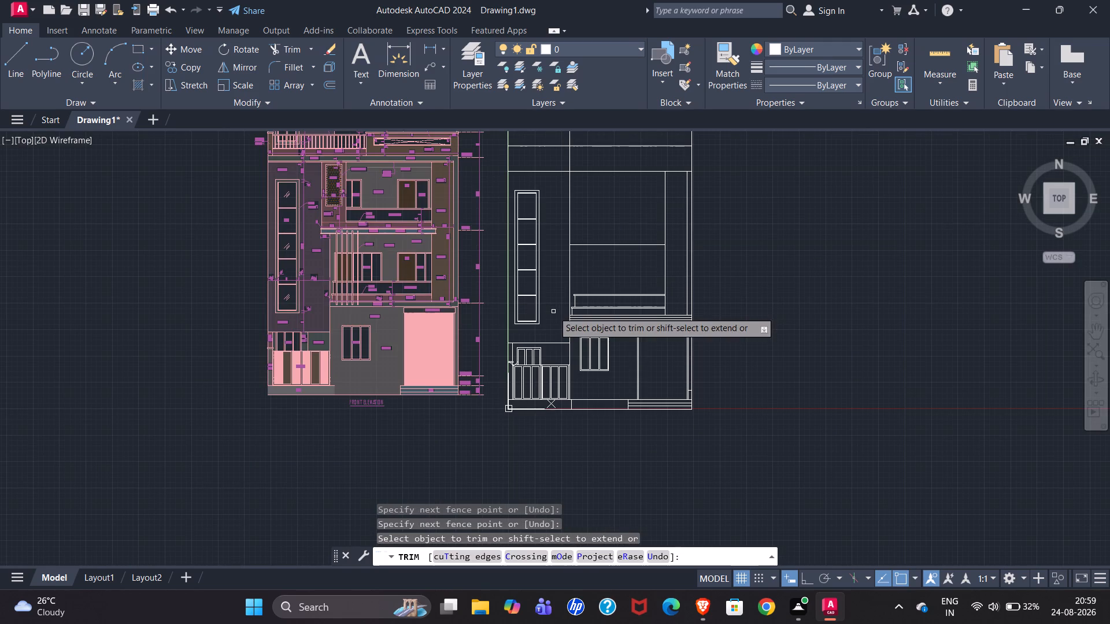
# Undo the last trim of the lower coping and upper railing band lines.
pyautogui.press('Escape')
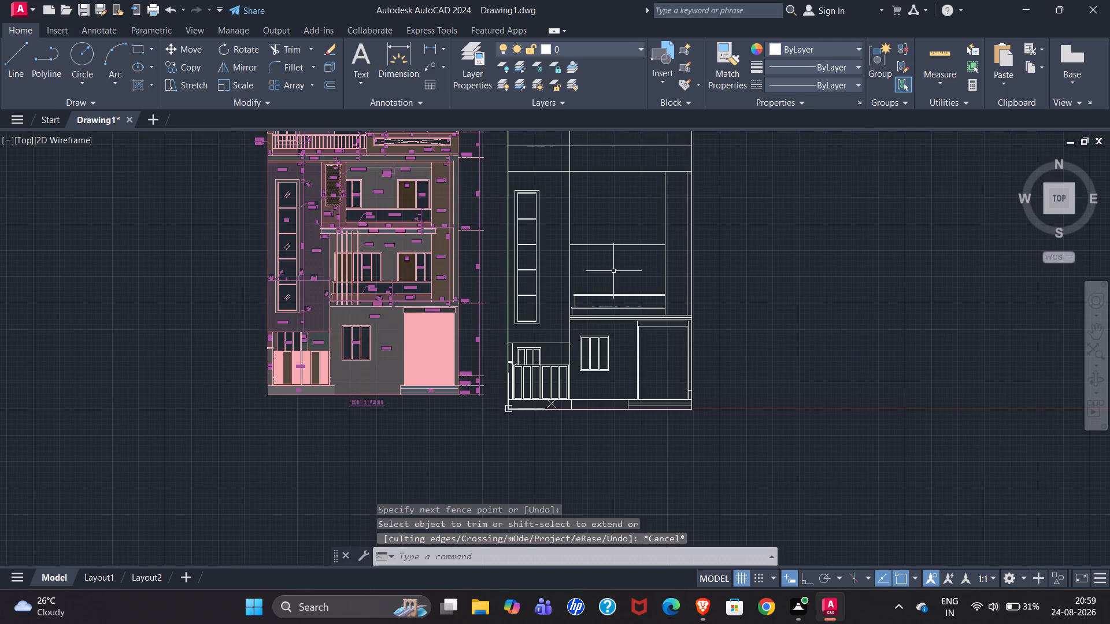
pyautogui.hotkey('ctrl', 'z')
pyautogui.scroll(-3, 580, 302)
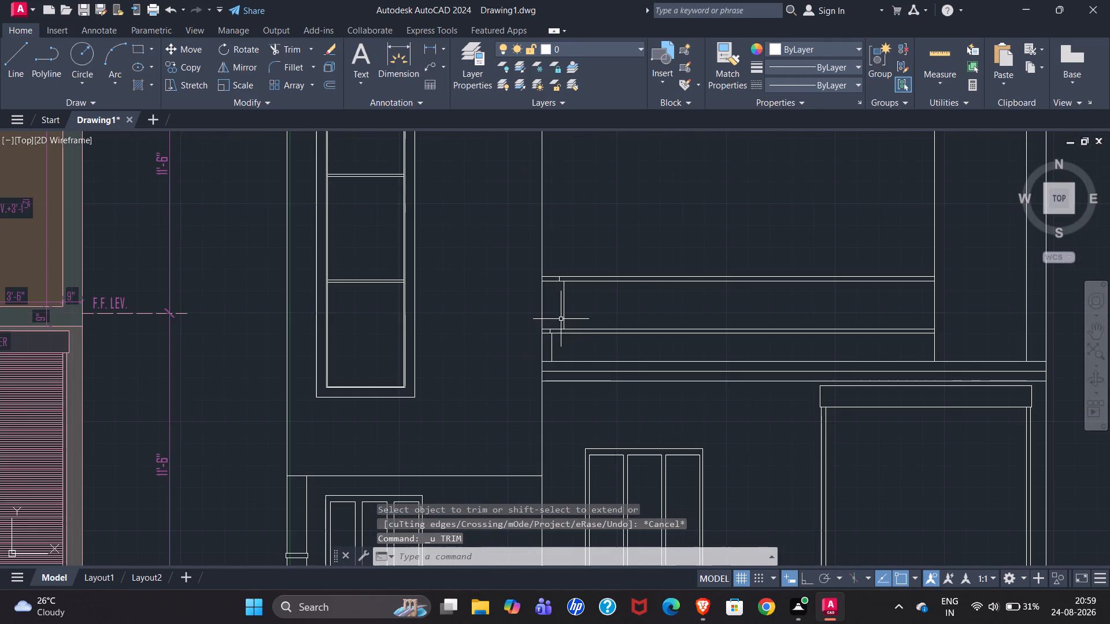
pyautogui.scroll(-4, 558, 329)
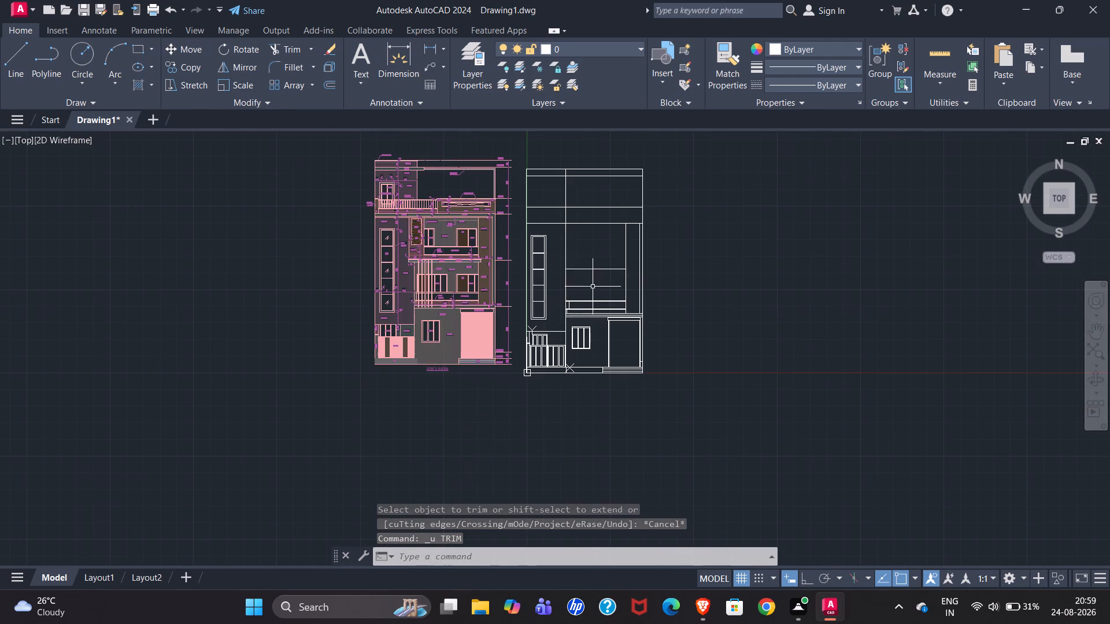
# Trim the lower coping and upper railing band lines between the main wall line and their short left end lines.
pyautogui.scroll(1, 591, 226)
pyautogui.write('tr')
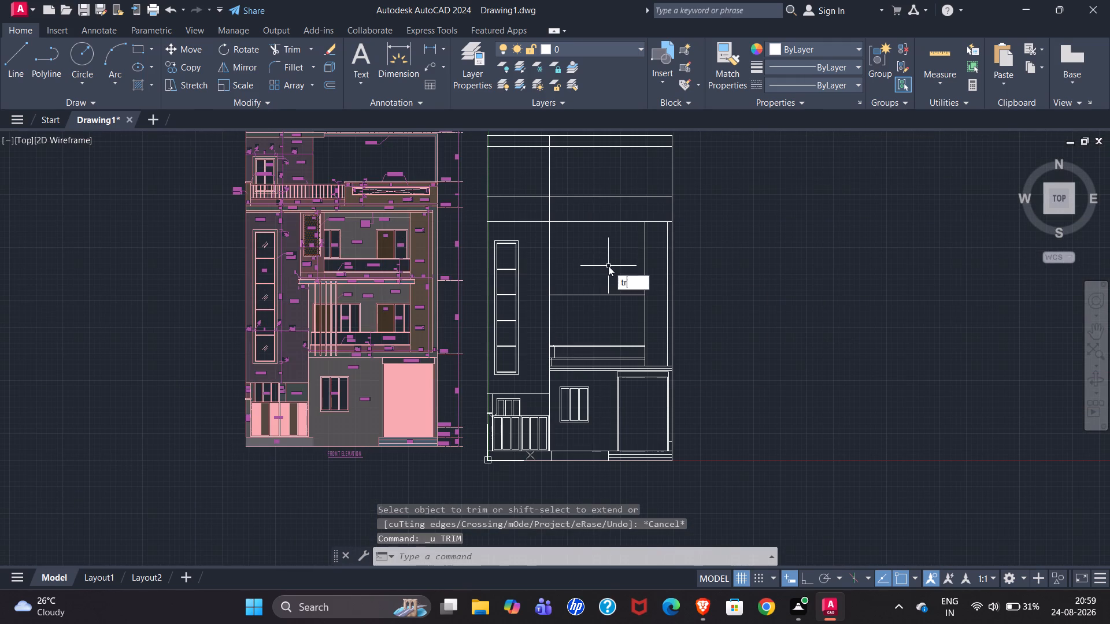
pyautogui.press('Return')
pyautogui.scroll(1, 545, 358)
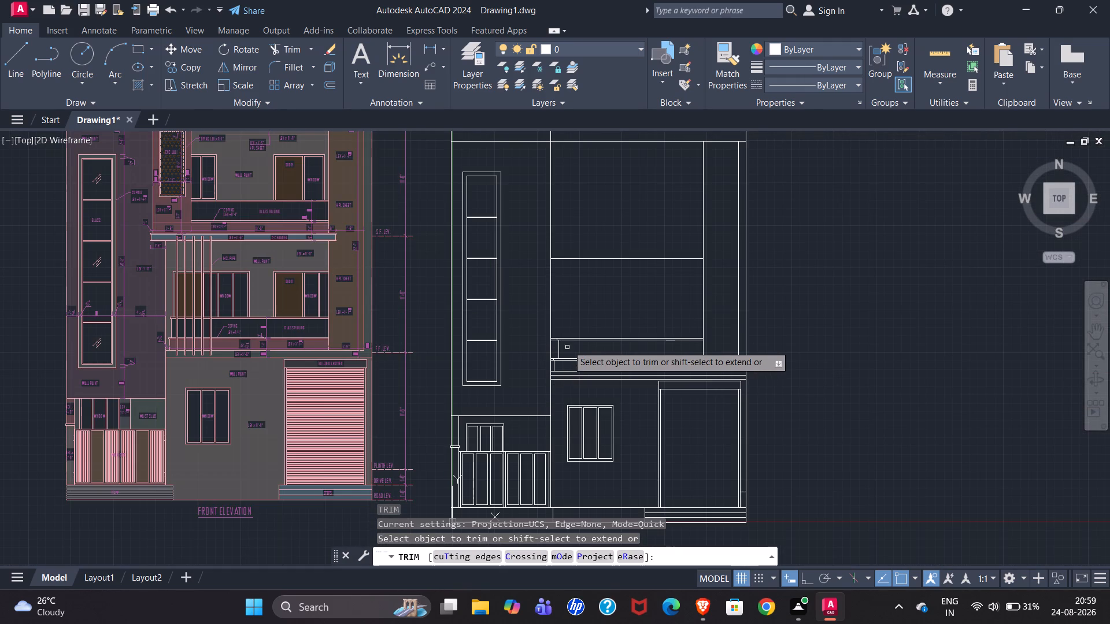
pyautogui.scroll(4, 556, 340)
pyautogui.moveTo(533, 289); pyautogui.dragTo(530, 309)
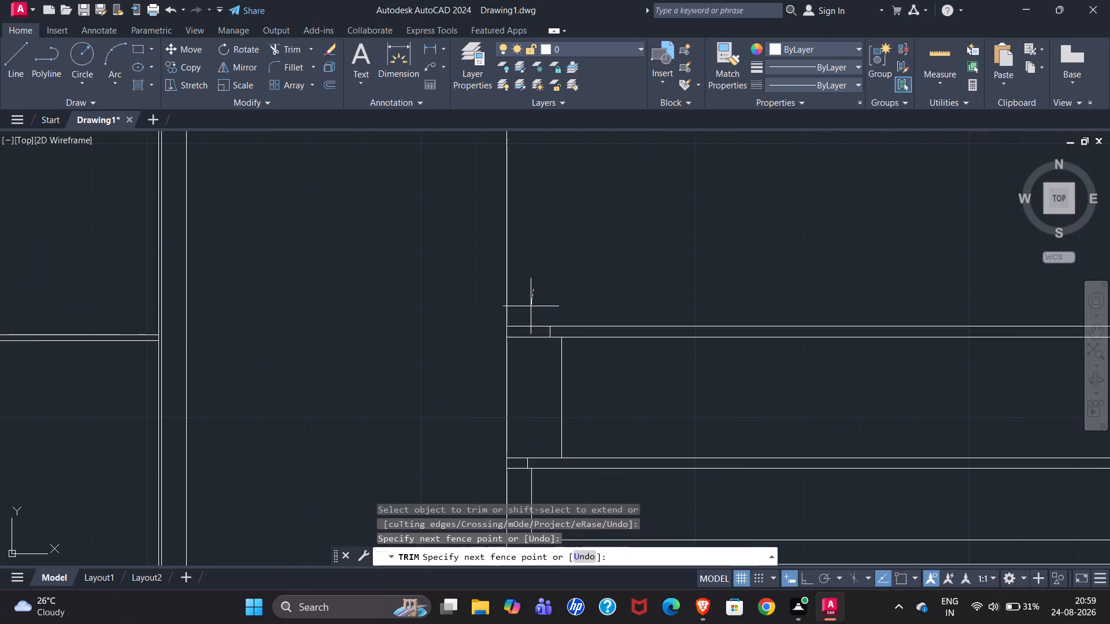
pyautogui.moveTo(530, 309); pyautogui.dragTo(521, 480)
pyautogui.scroll(-4, 524, 308)
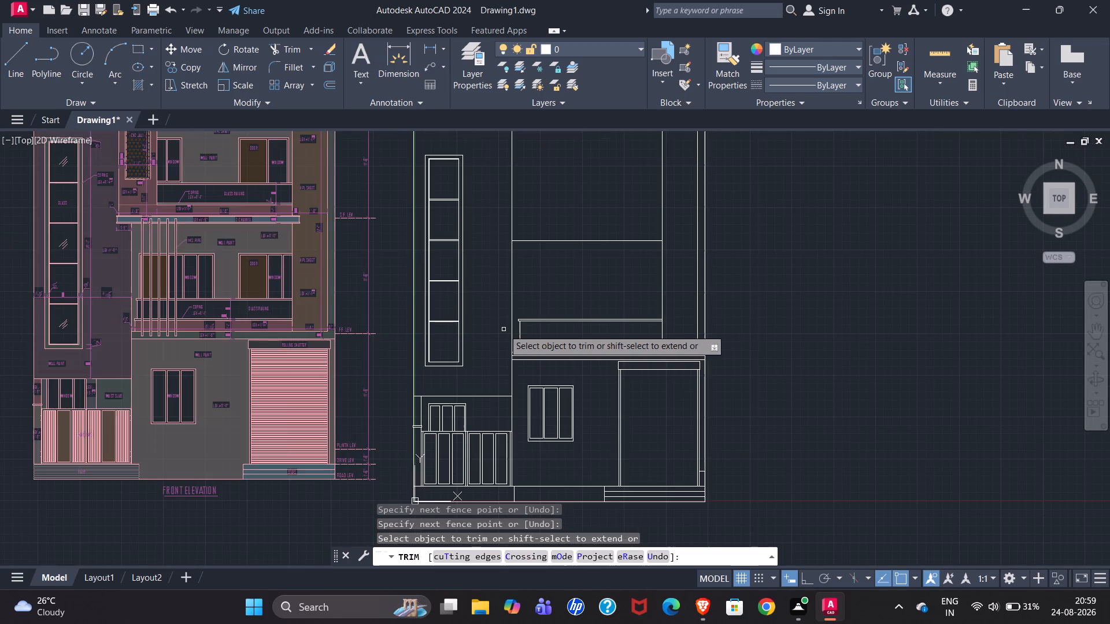
pyautogui.scroll(-2, 495, 351)
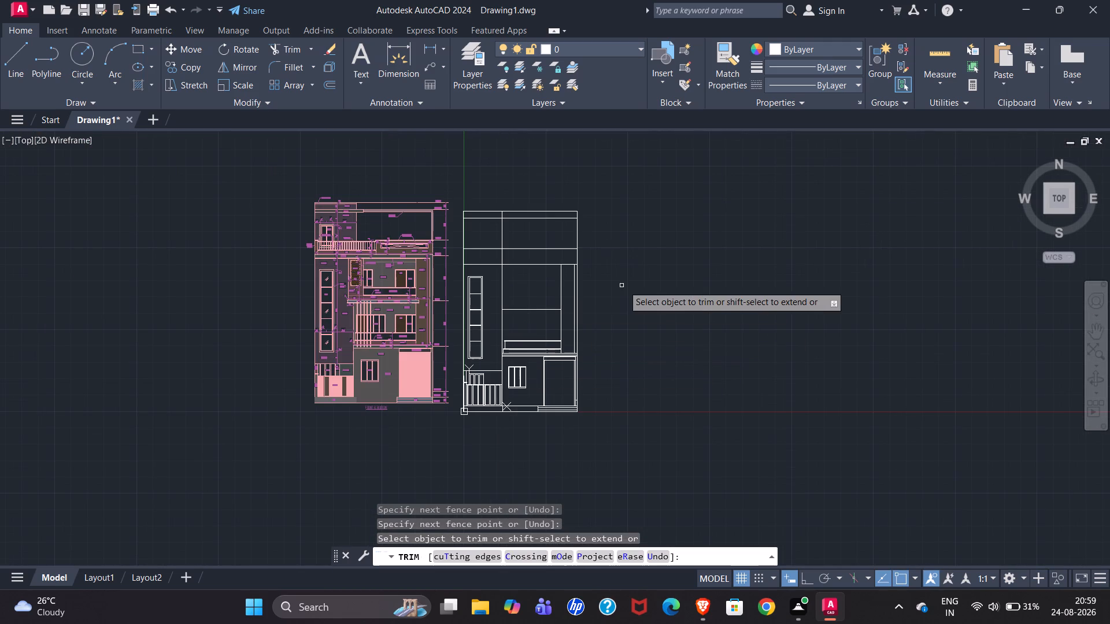
pyautogui.scroll(2, 582, 244)
pyautogui.press('Escape')
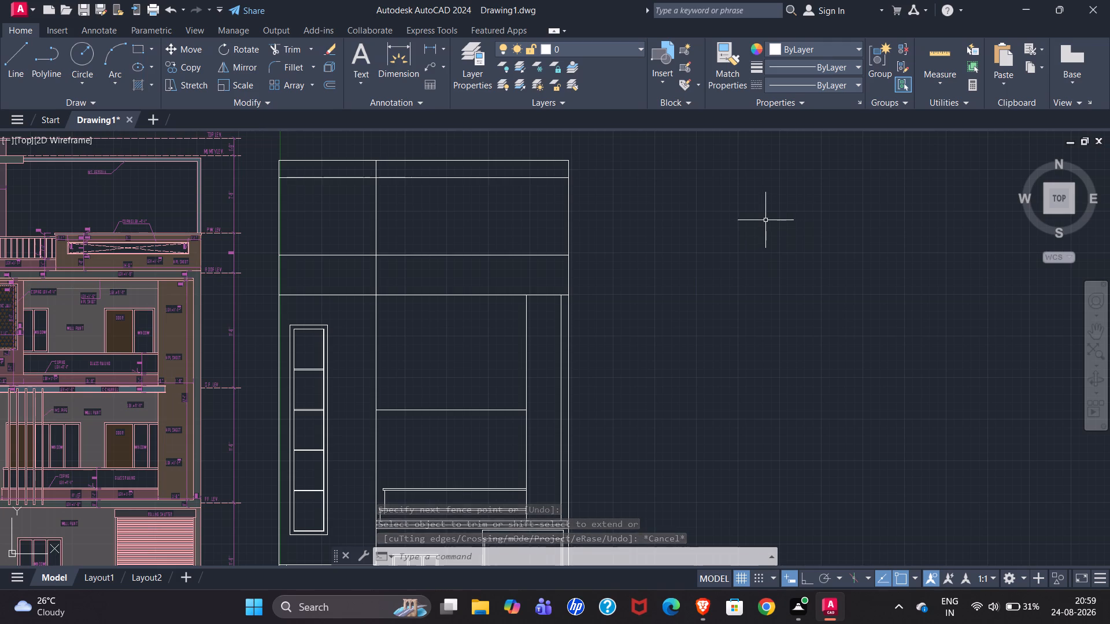
# Examine the vertical M.S. pipes, coping and glass railing on the first floor of the coloured reference elevation.
pyautogui.scroll(-1, 765, 220)
pyautogui.scroll(2, 241, 274)
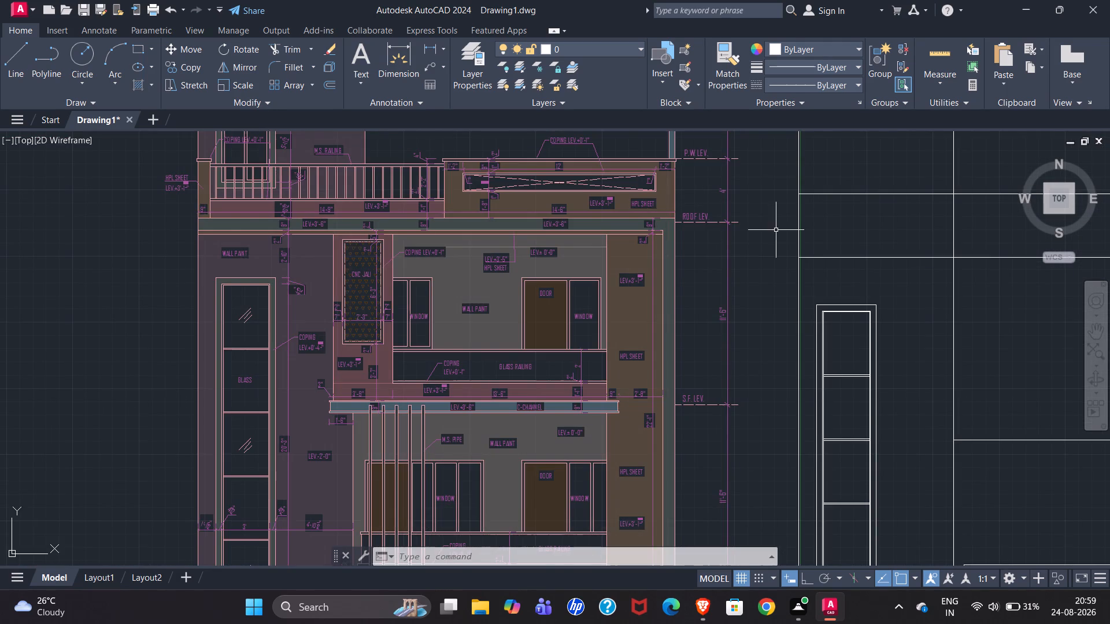
pyautogui.scroll(-1, 105, 258)
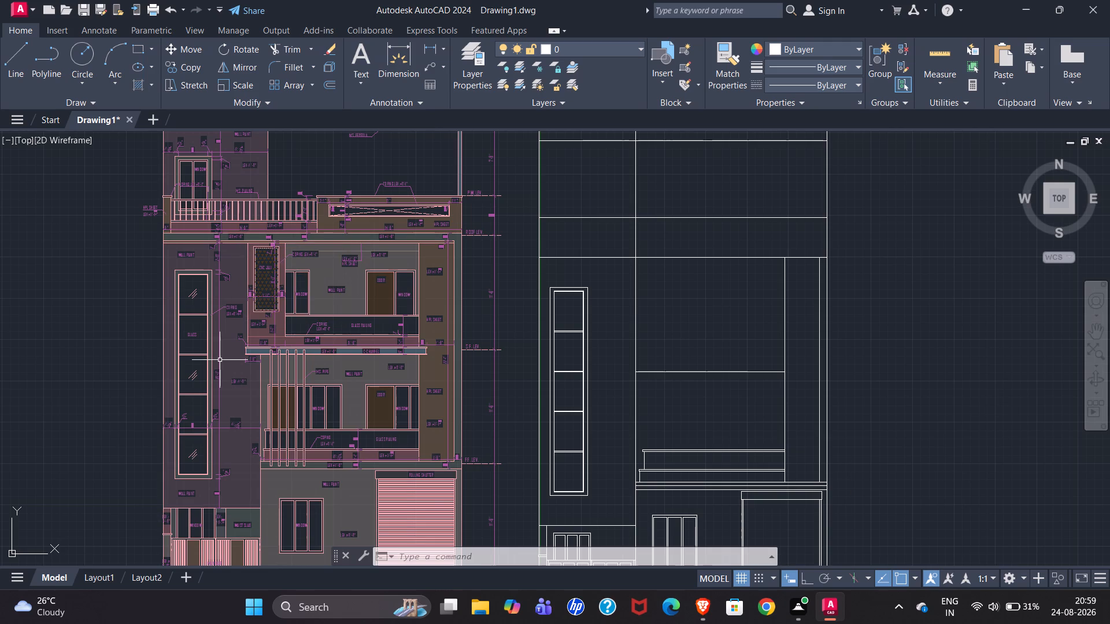
pyautogui.scroll(3, 267, 463)
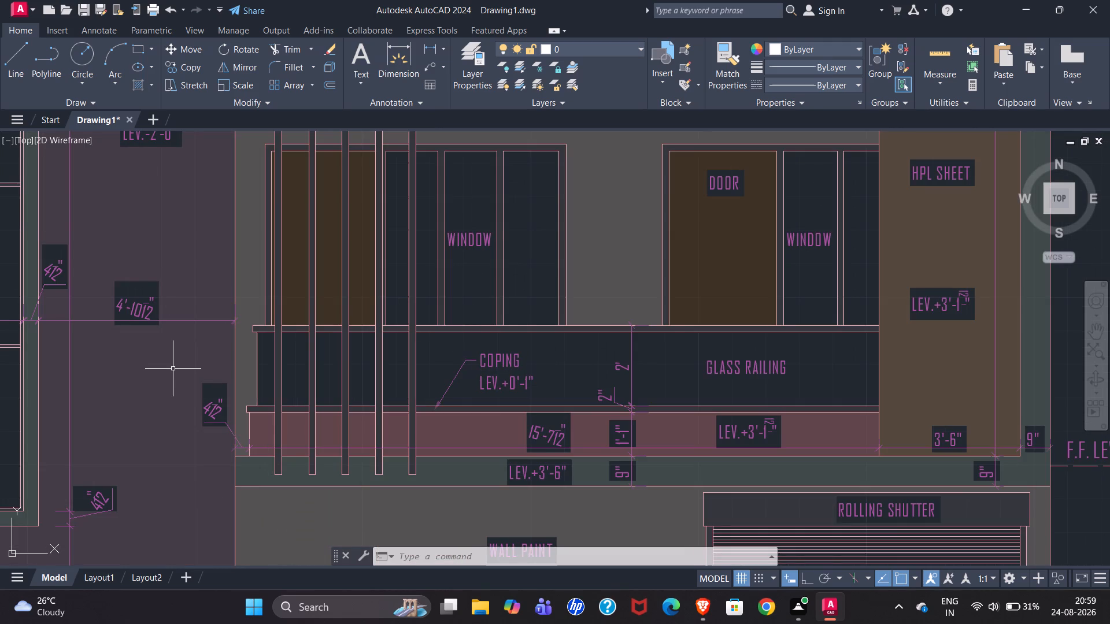
pyautogui.scroll(-1, 173, 369)
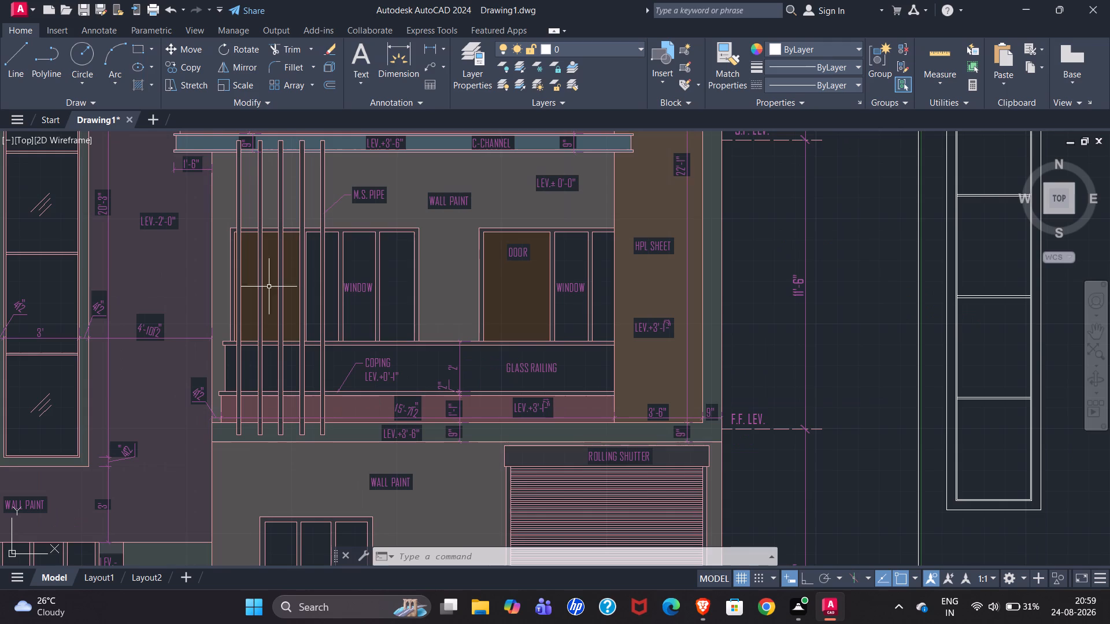
pyautogui.scroll(3, 236, 340)
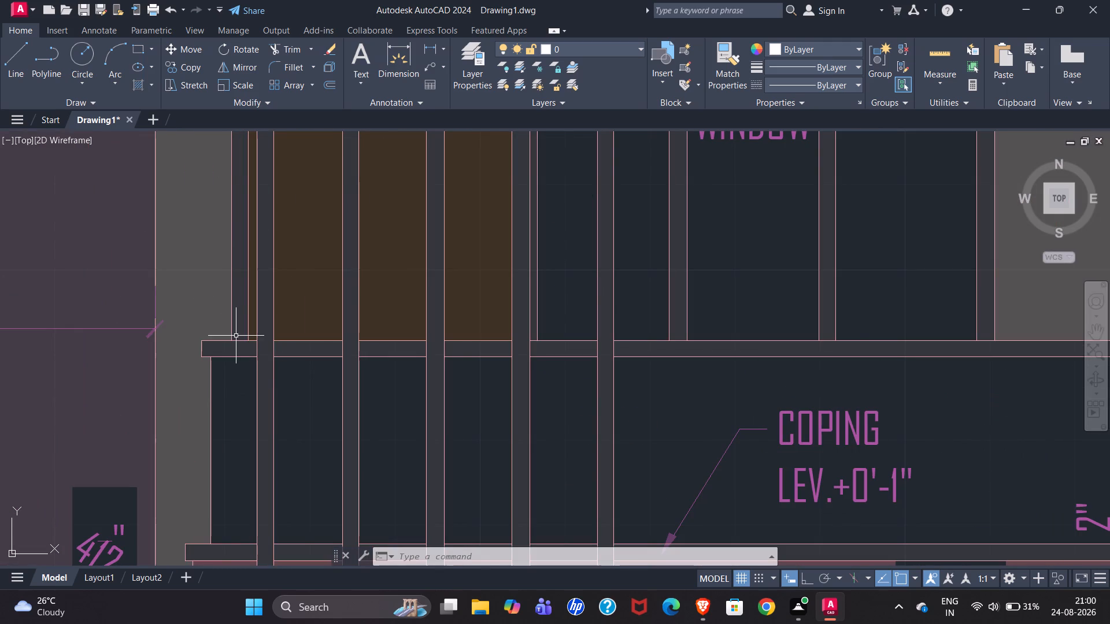
pyautogui.scroll(-3, 225, 339)
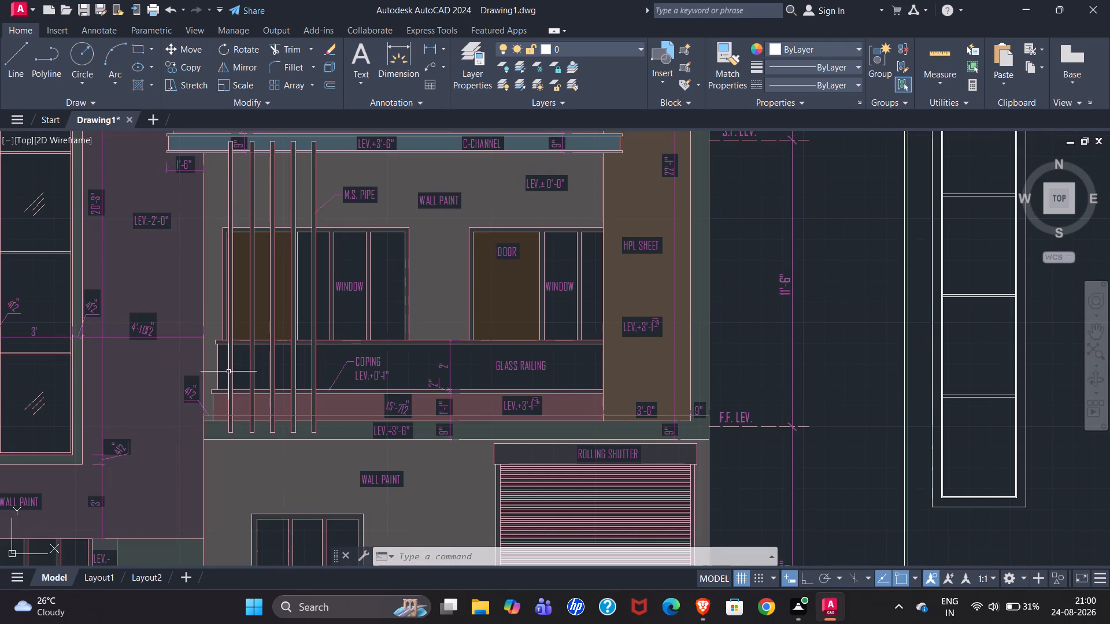
pyautogui.scroll(2, 236, 278)
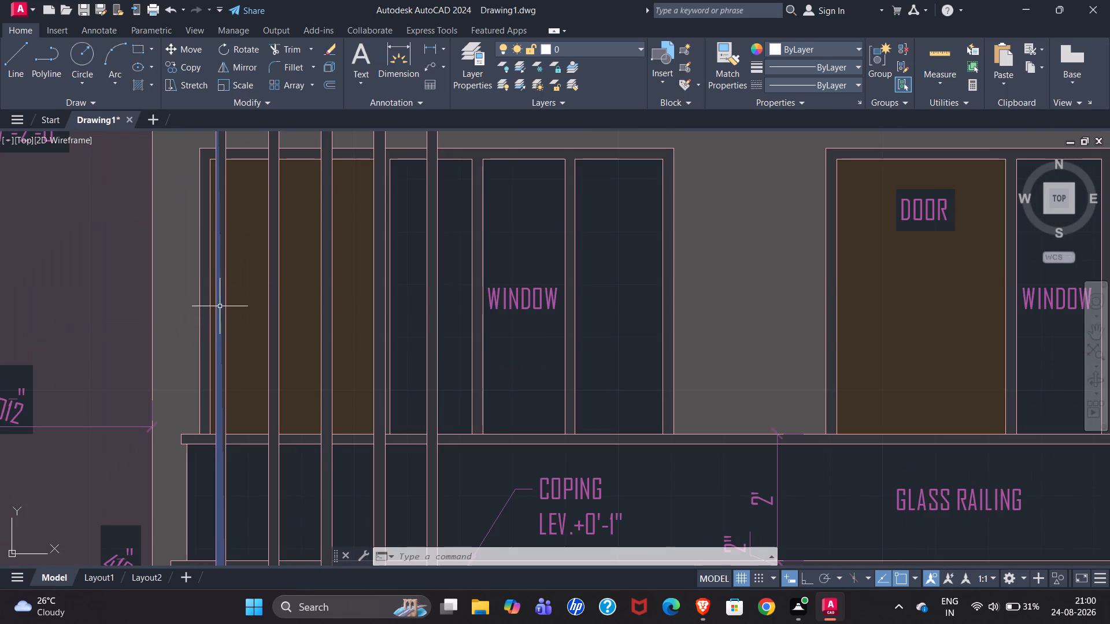
pyautogui.scroll(-2, 186, 314)
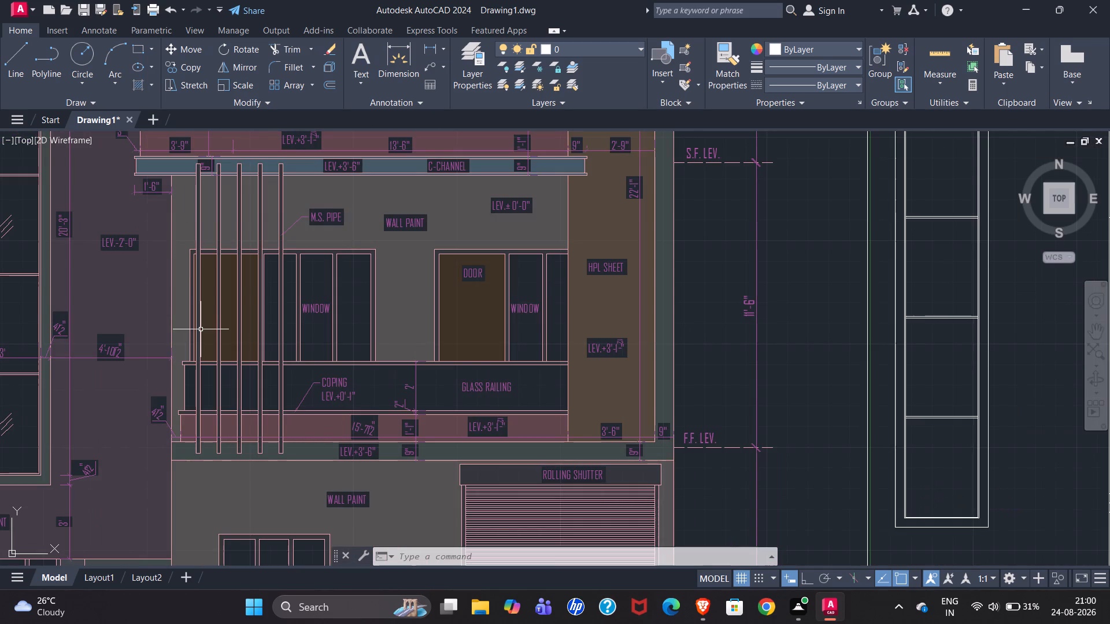
pyautogui.scroll(3, 165, 476)
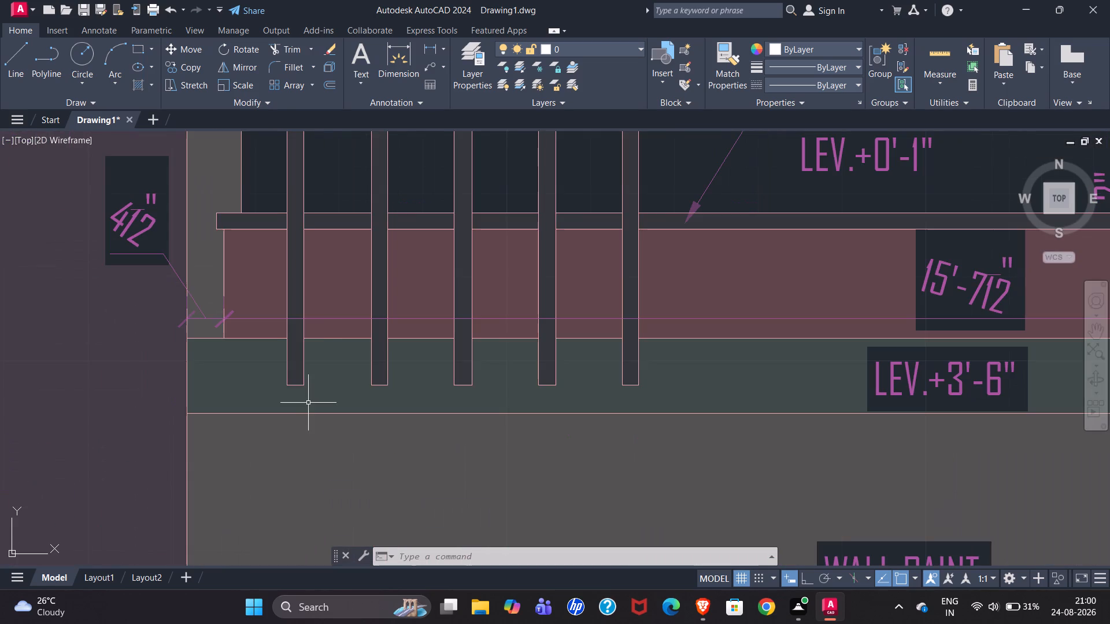
# Measure the width of the leftmost M.S. pipe at its bottom end in the reference elevation.
pyautogui.click(295, 385)
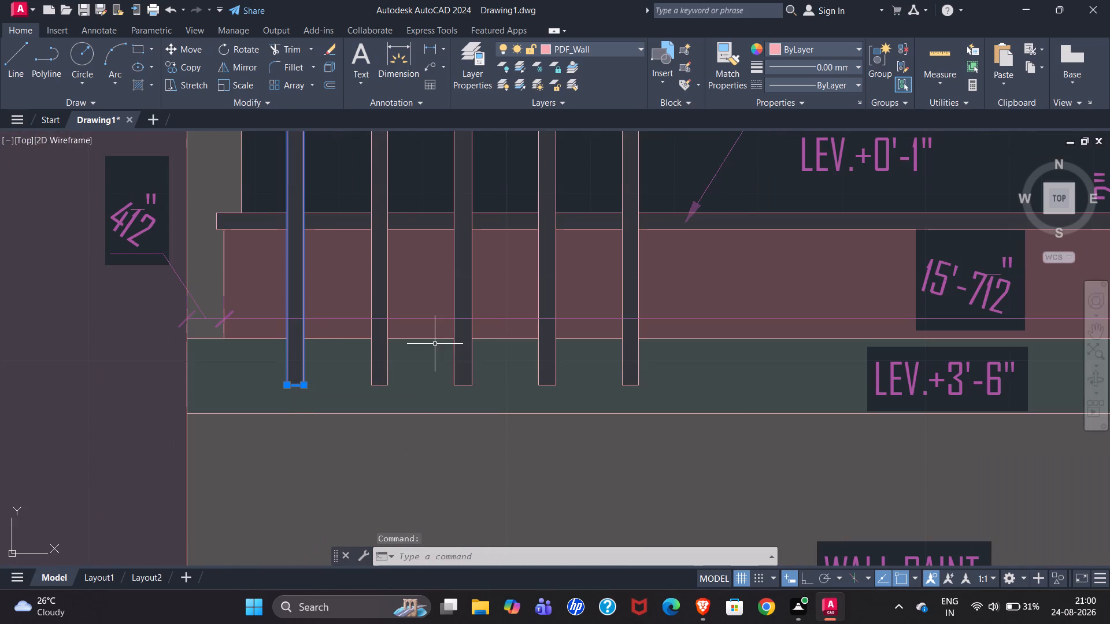
pyautogui.scroll(-1, 110, 339)
pyautogui.scroll(5, 213, 360)
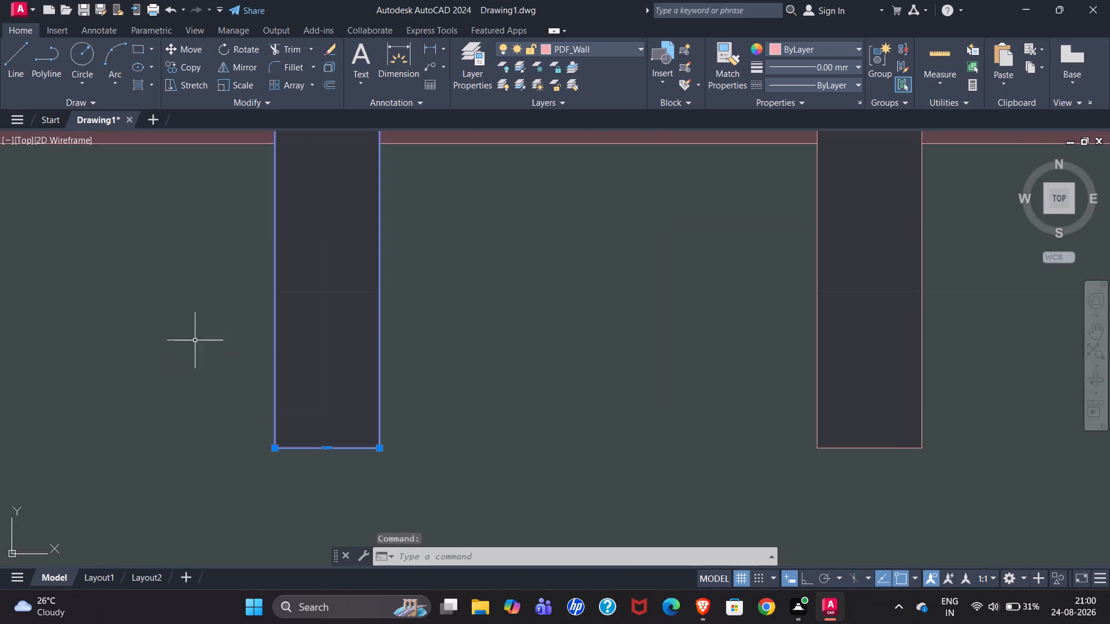
pyautogui.click(14, 65)
pyautogui.click(275, 447)
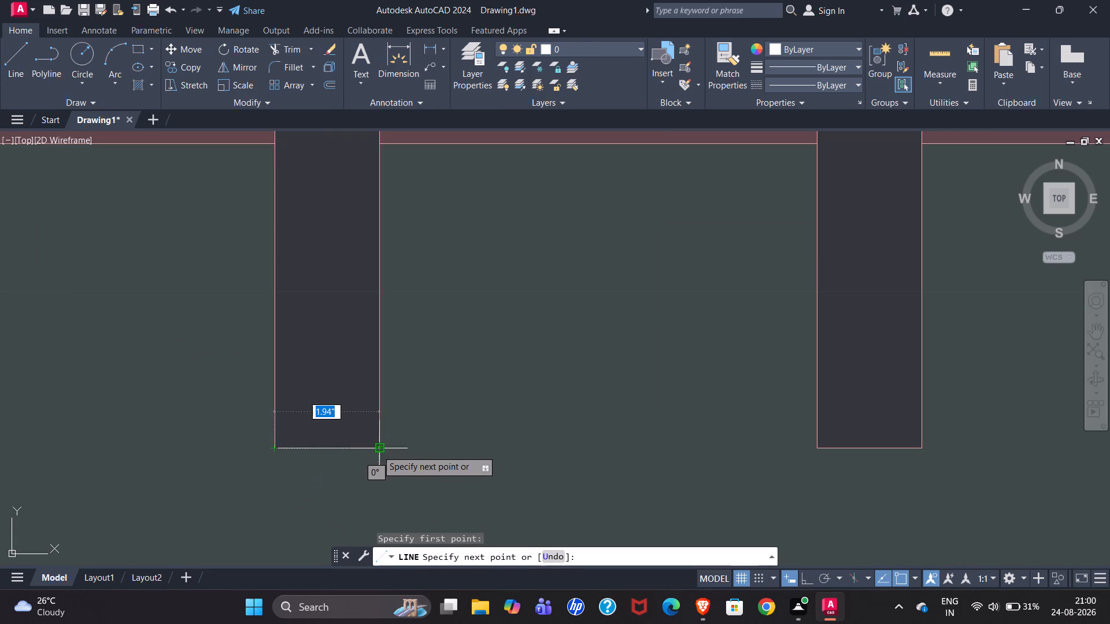
pyautogui.press('Escape')
# Examine how the M.S. pipes run from the first-floor slab band up to the C-channel in the reference elevation.
pyautogui.scroll(-2, 200, 368)
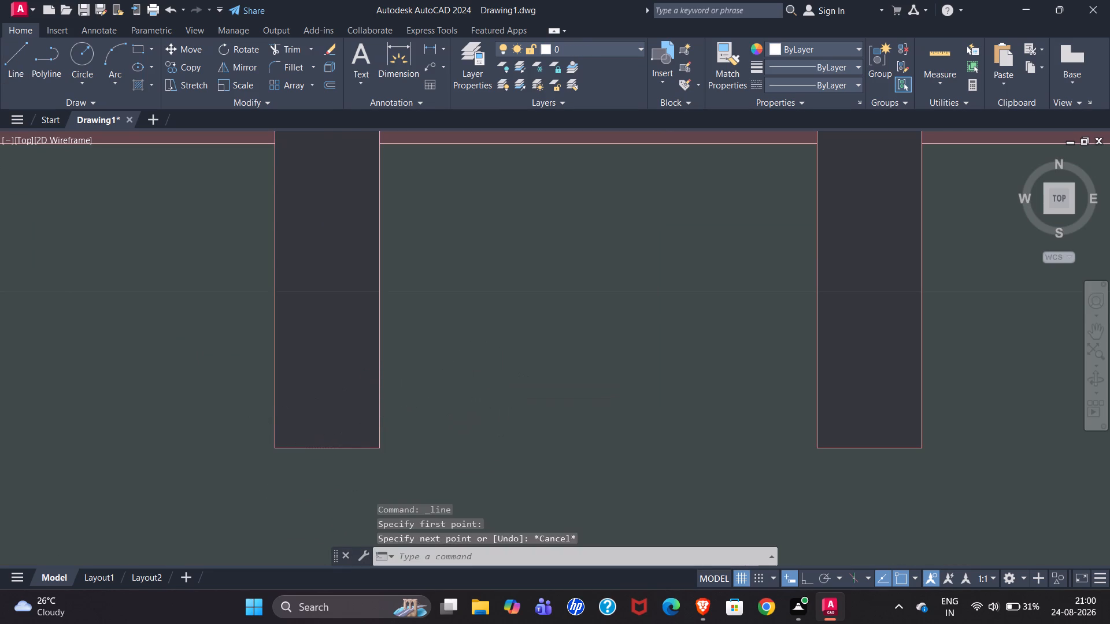
pyautogui.scroll(-4, 200, 368)
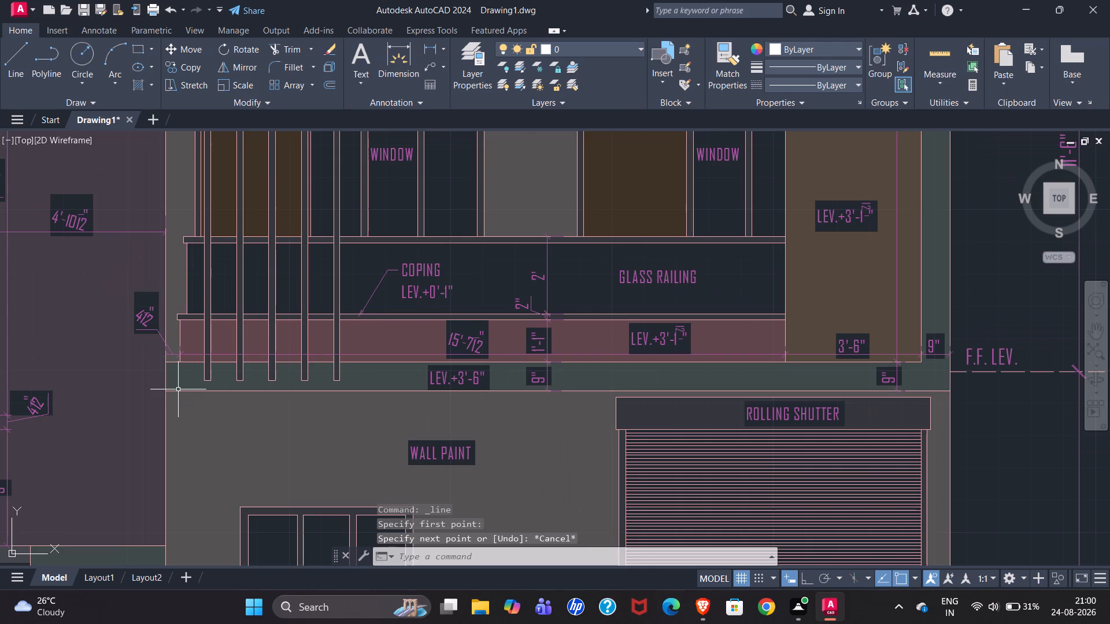
pyautogui.scroll(-2, 179, 392)
pyautogui.scroll(3, 187, 230)
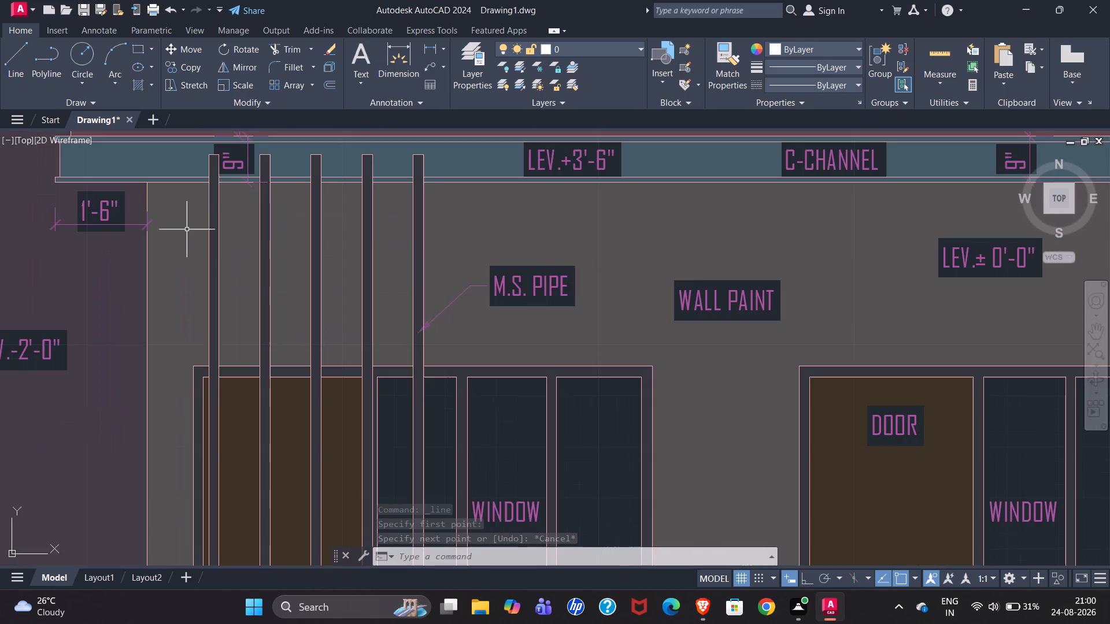
pyautogui.scroll(-2, 218, 206)
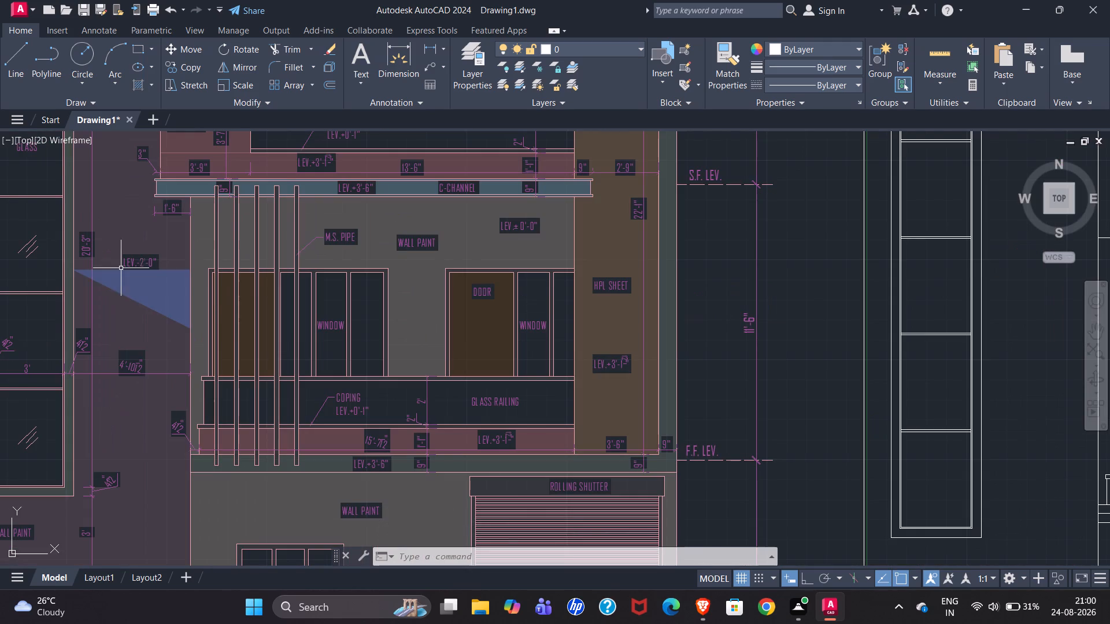
# Turn on Ortho and measure the vertical distance from the first-floor slab's middle line up to the second-floor line in the redrawn elevation.
pyautogui.scroll(-2, 75, 270)
pyautogui.scroll(1, 494, 369)
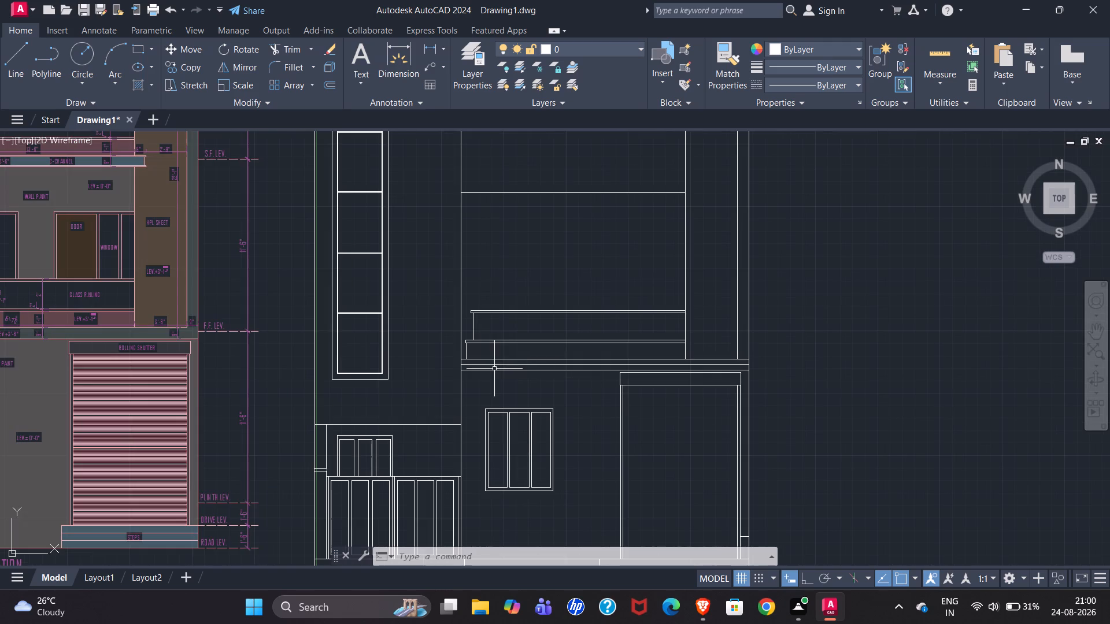
pyautogui.click(12, 70)
pyautogui.scroll(3, 482, 381)
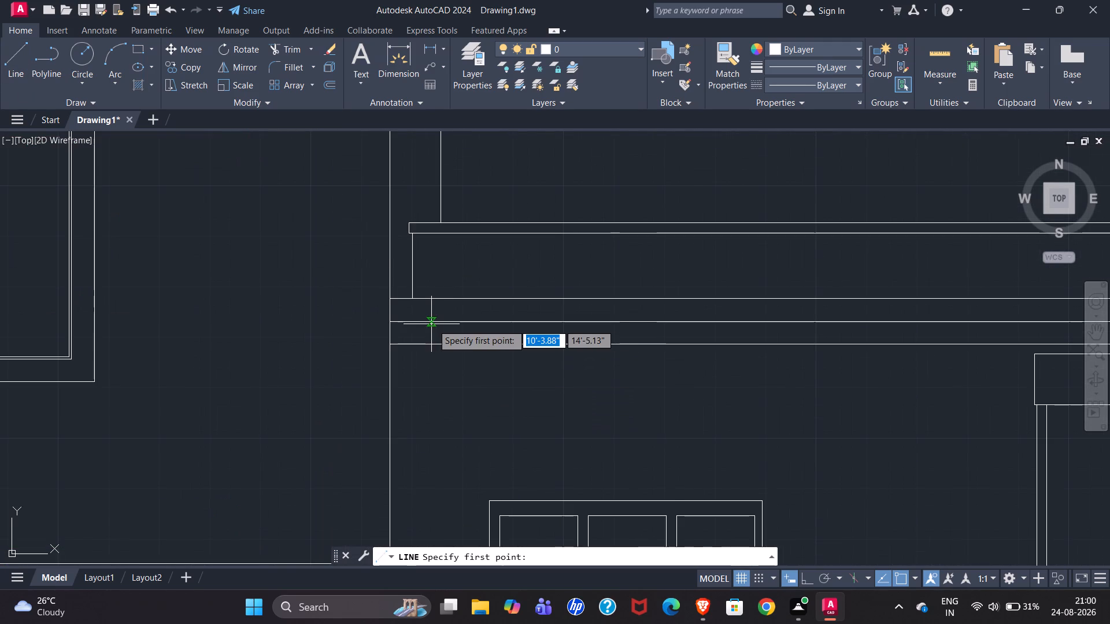
pyautogui.click(494, 321)
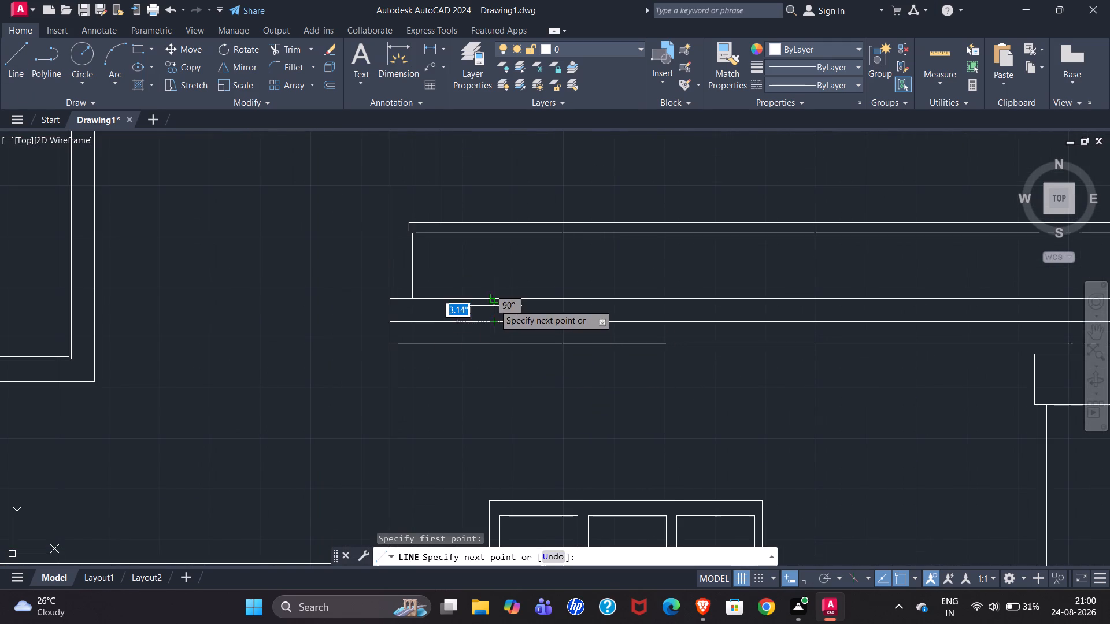
pyautogui.scroll(-5, 470, 279)
pyautogui.scroll(5, 472, 259)
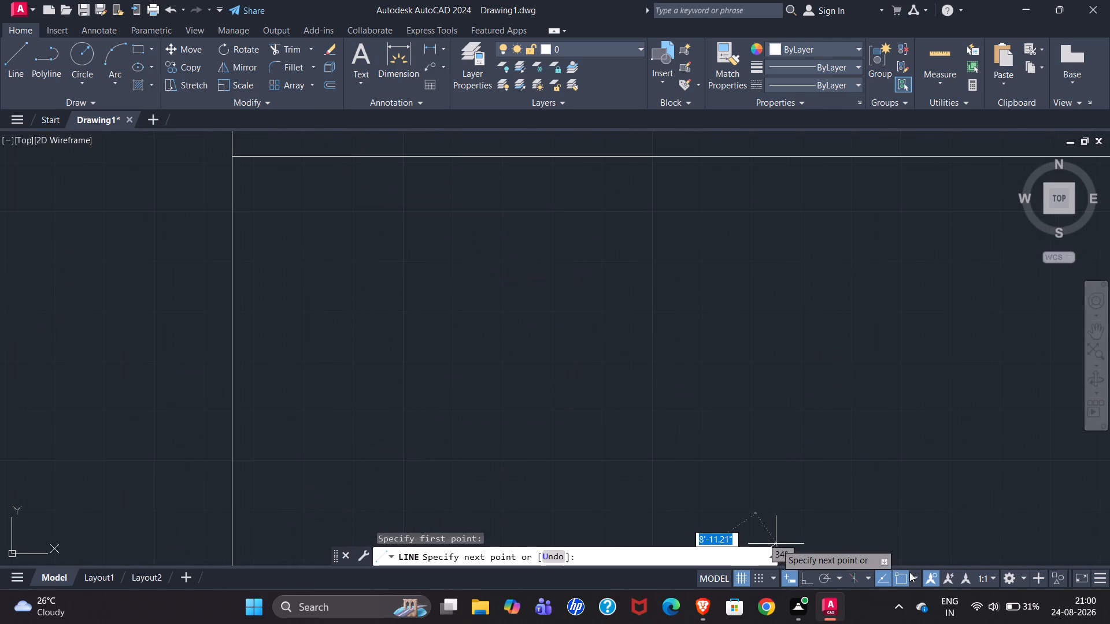
pyautogui.click(806, 579)
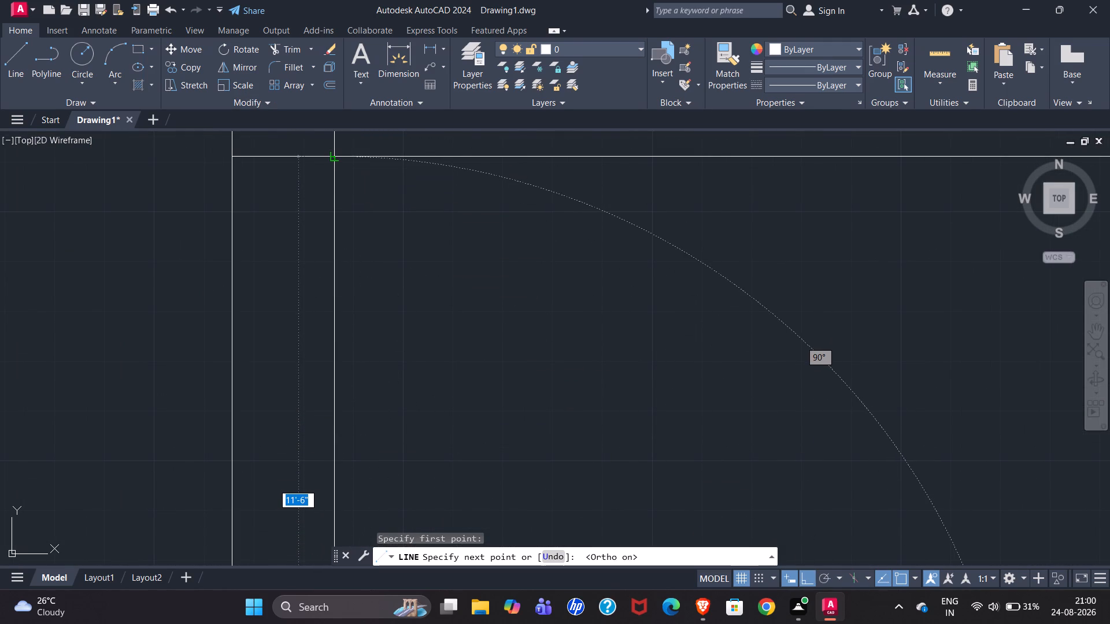
pyautogui.press('Escape')
# Draw a 2" wide by 11'6" high rectangle for an M.S. pipe in the empty space right of the redrawn elevation.
pyautogui.scroll(-2, 461, 199)
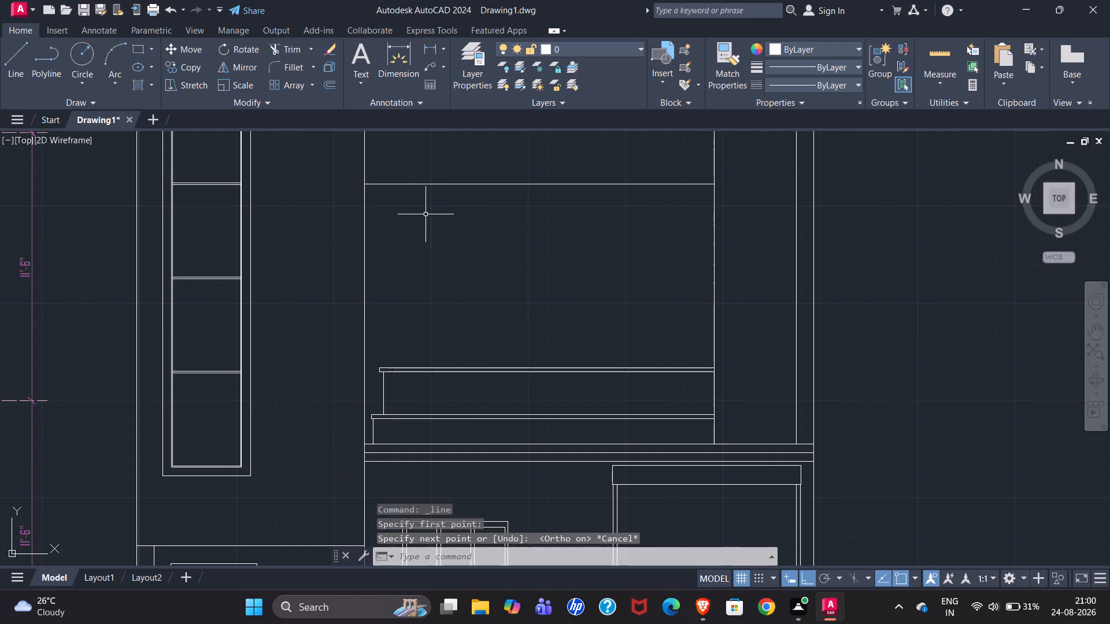
pyautogui.click(138, 49)
pyautogui.scroll(-1, 429, 413)
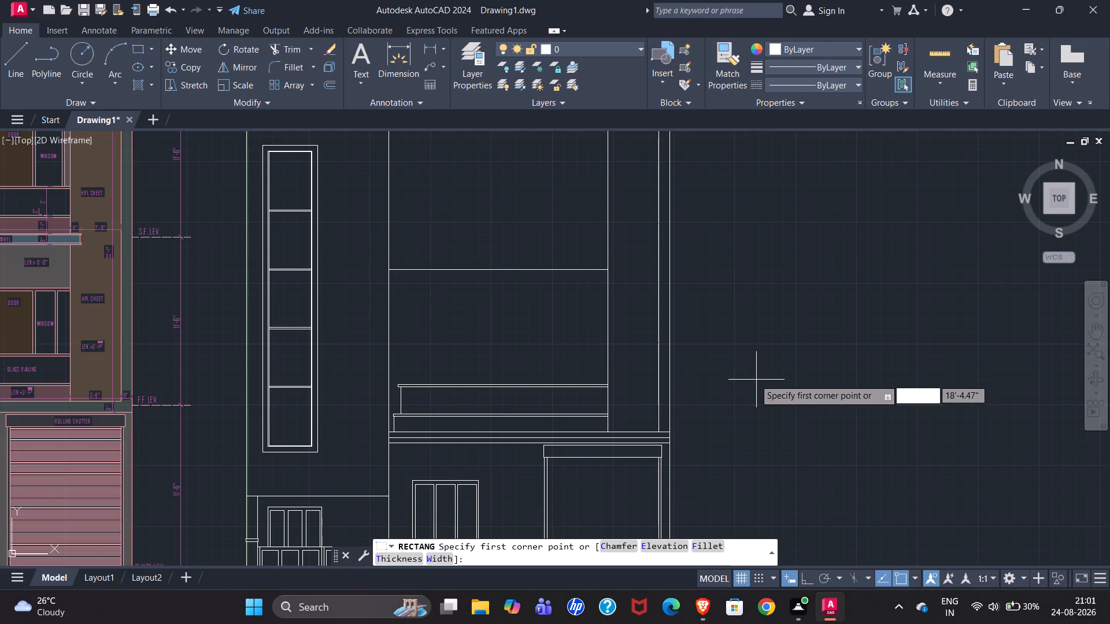
pyautogui.click(738, 225)
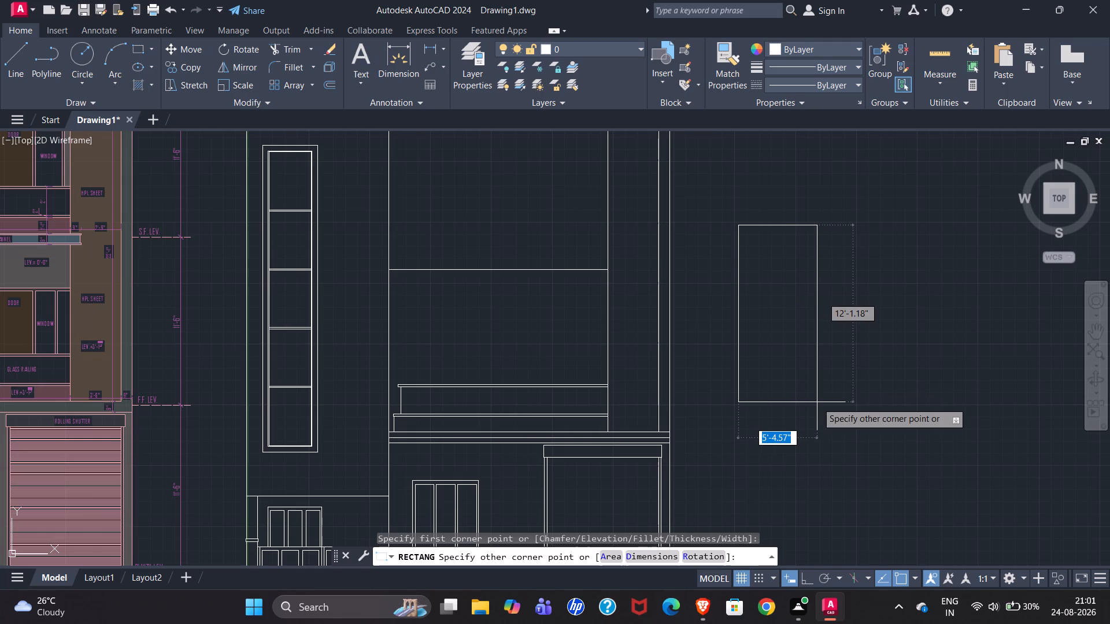
pyautogui.write('2"')
pyautogui.press('Tab')
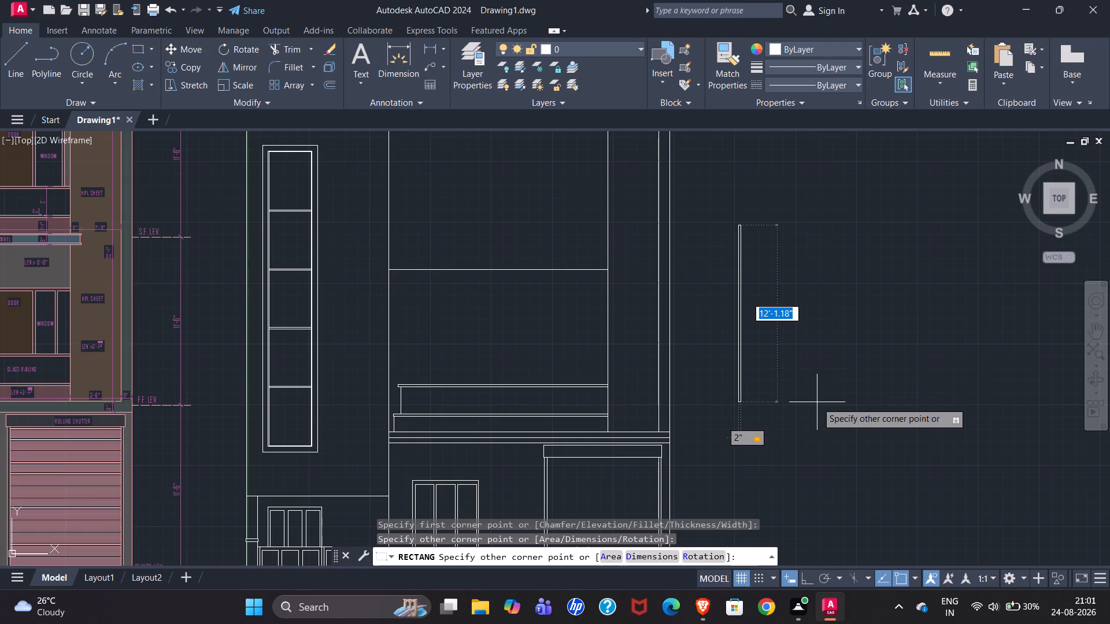
pyautogui.write('11\'6"')
pyautogui.press('Return')
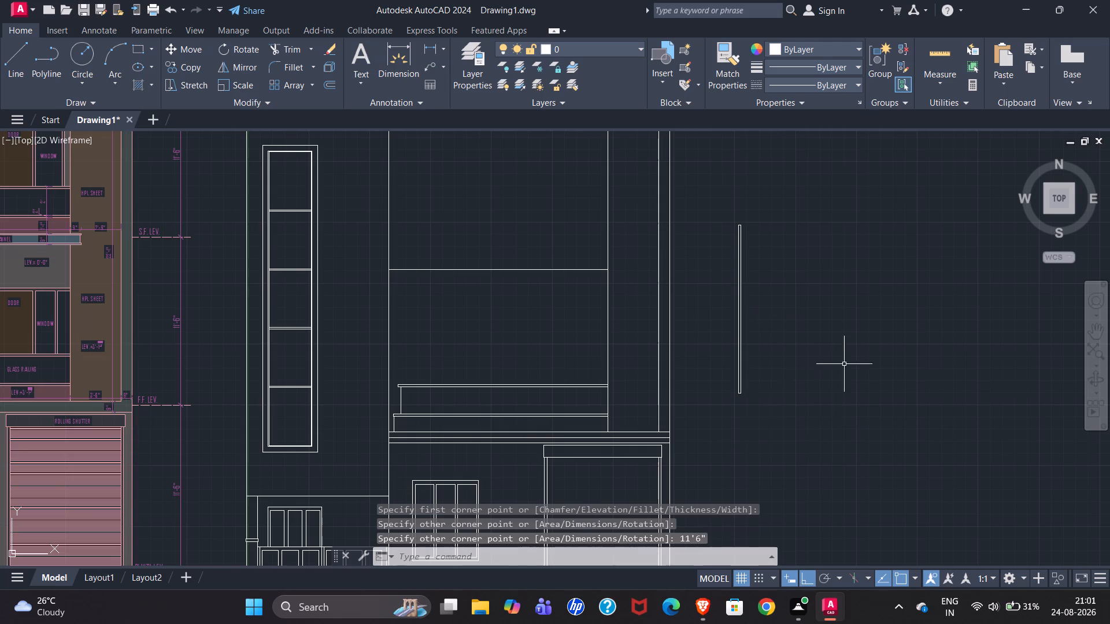
# Move the M.S. pipe rectangle by its bottom-left corner onto the first-floor slab band's middle line near its left end, with Ortho off.
pyautogui.scroll(1, 809, 343)
pyautogui.scroll(-1, 772, 359)
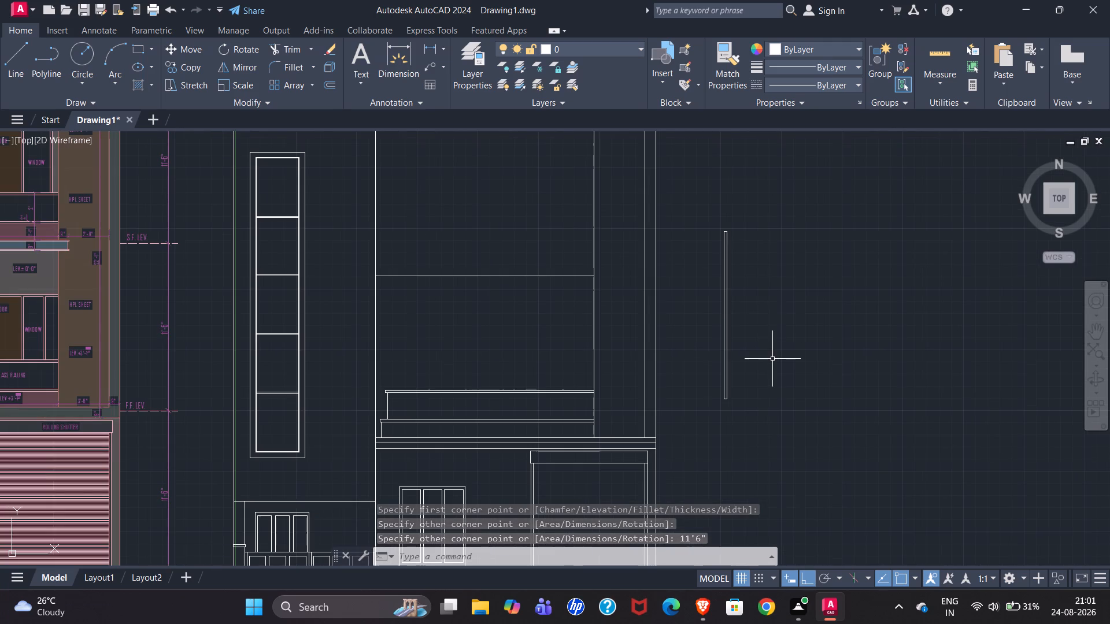
pyautogui.click(708, 220)
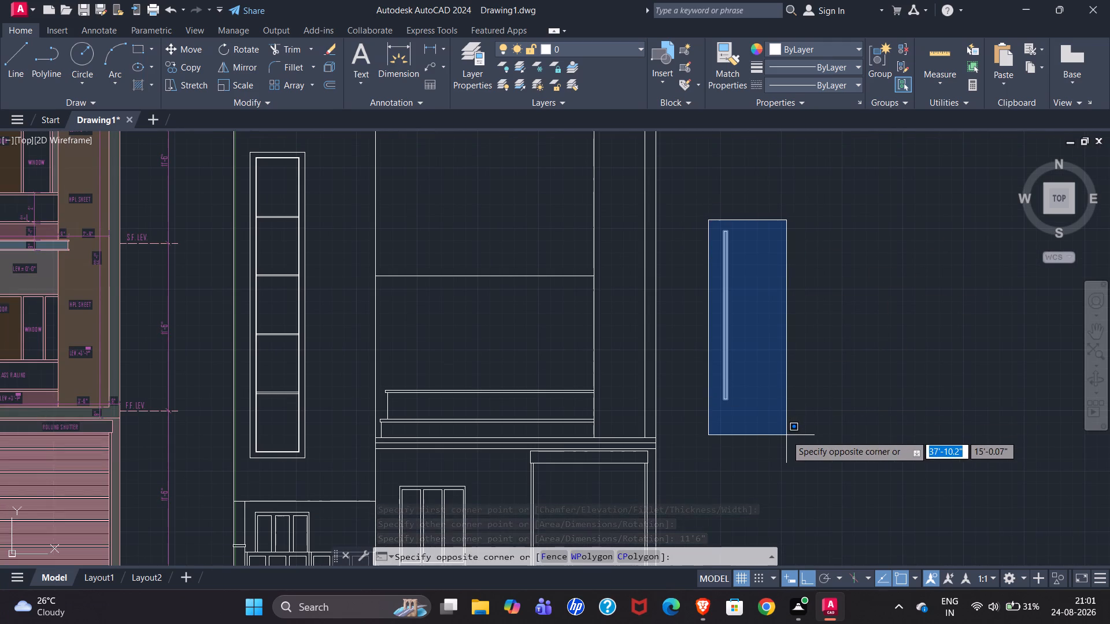
pyautogui.click(786, 435)
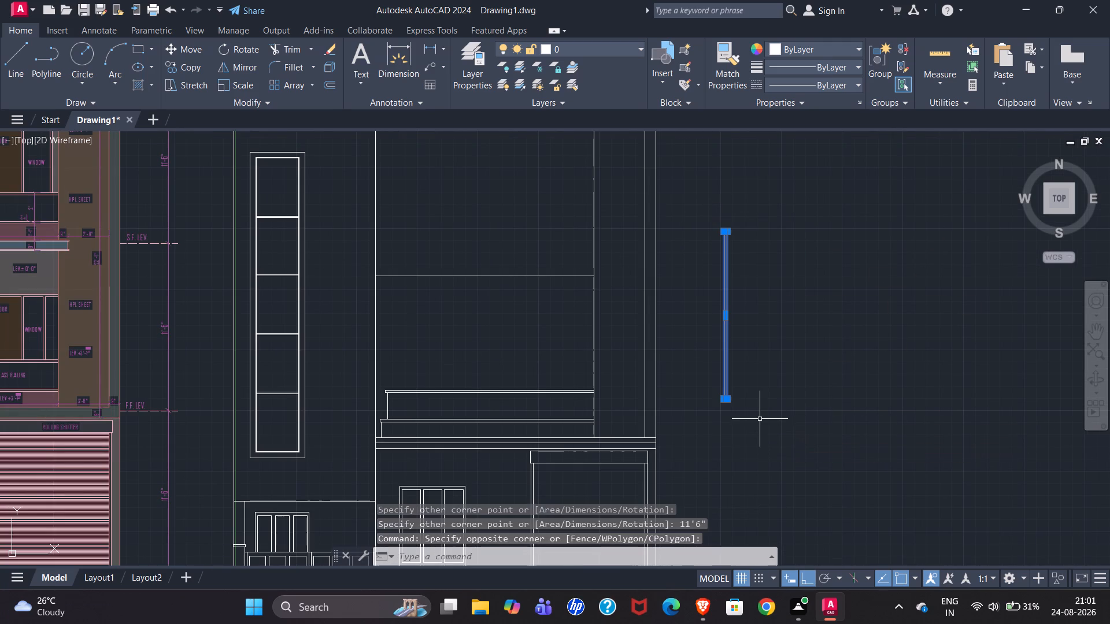
pyautogui.press('m')
pyautogui.press('Return')
pyautogui.scroll(3, 716, 398)
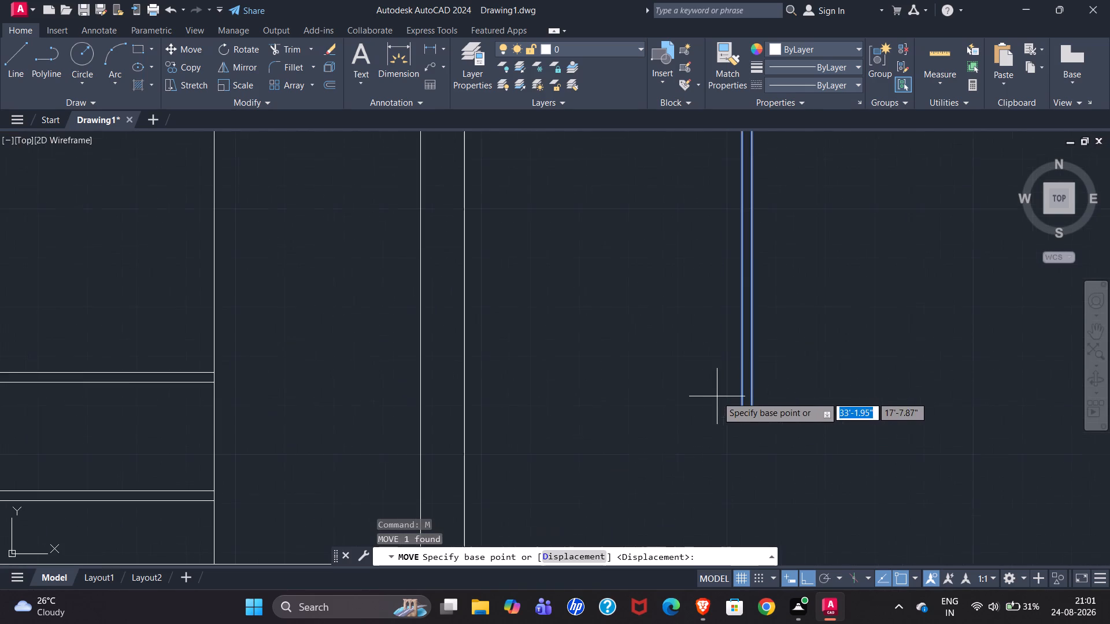
pyautogui.click(743, 406)
pyautogui.scroll(-3, 892, 360)
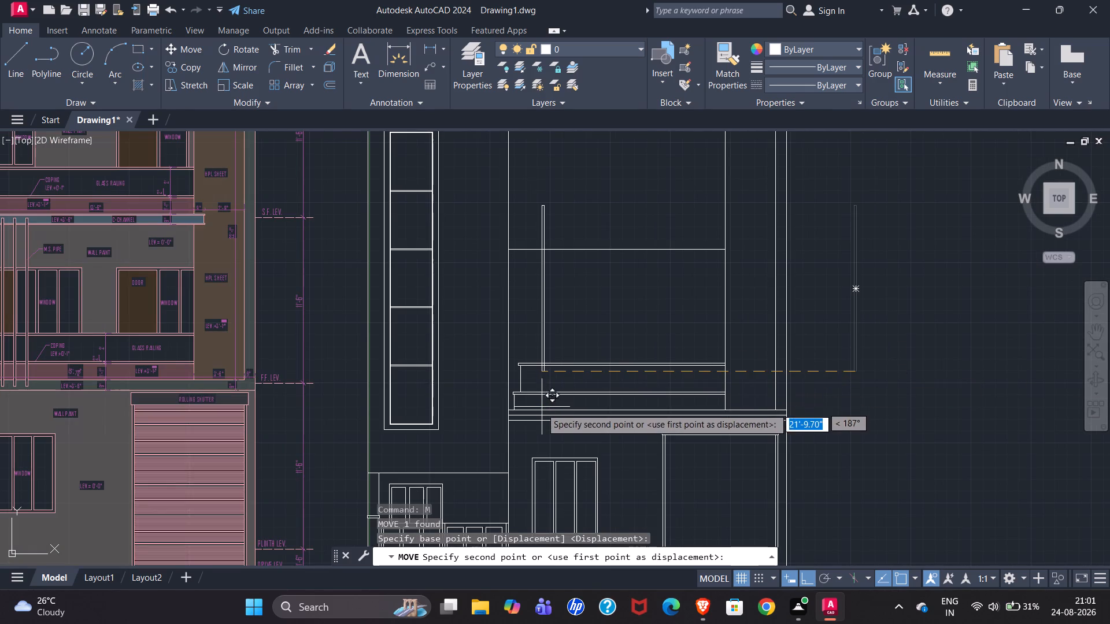
pyautogui.scroll(3, 526, 422)
pyautogui.scroll(-3, 665, 397)
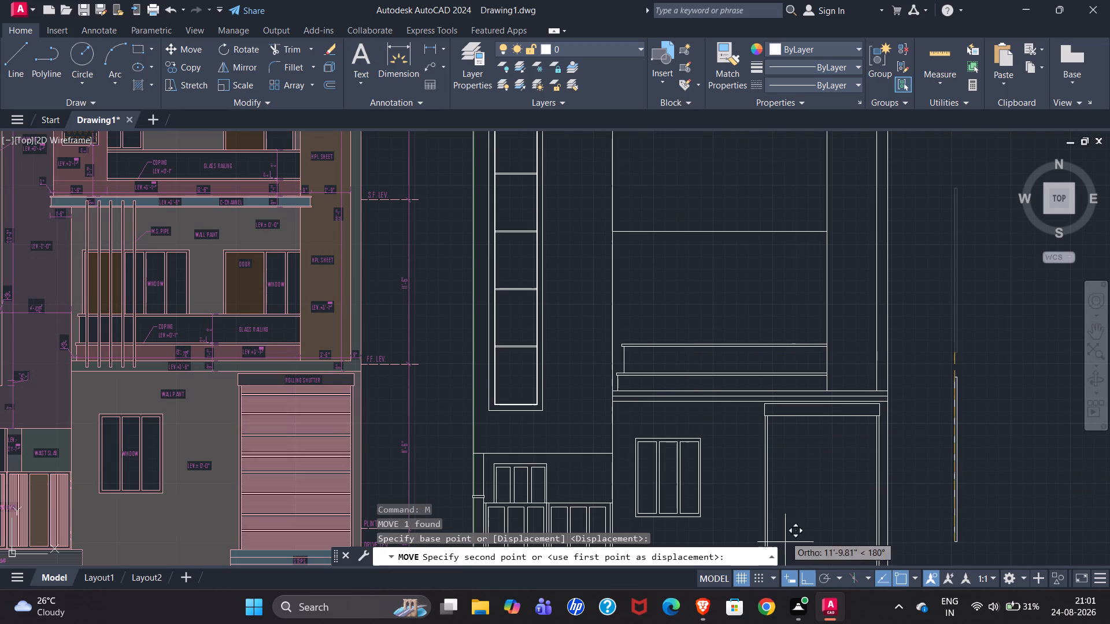
pyautogui.click(804, 578)
pyautogui.scroll(4, 623, 398)
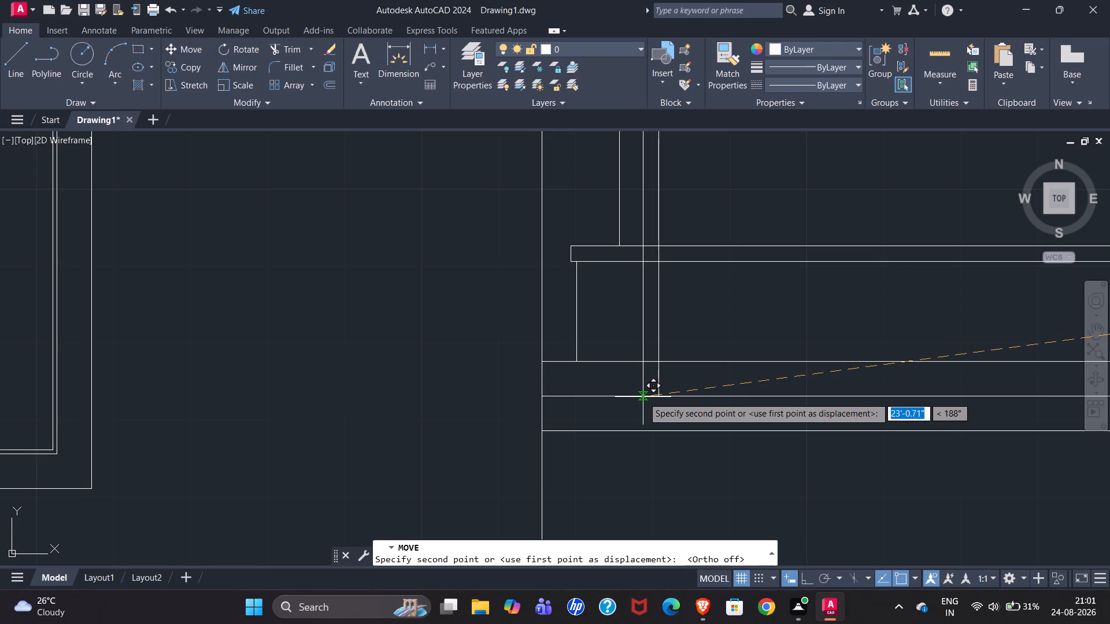
pyautogui.click(643, 397)
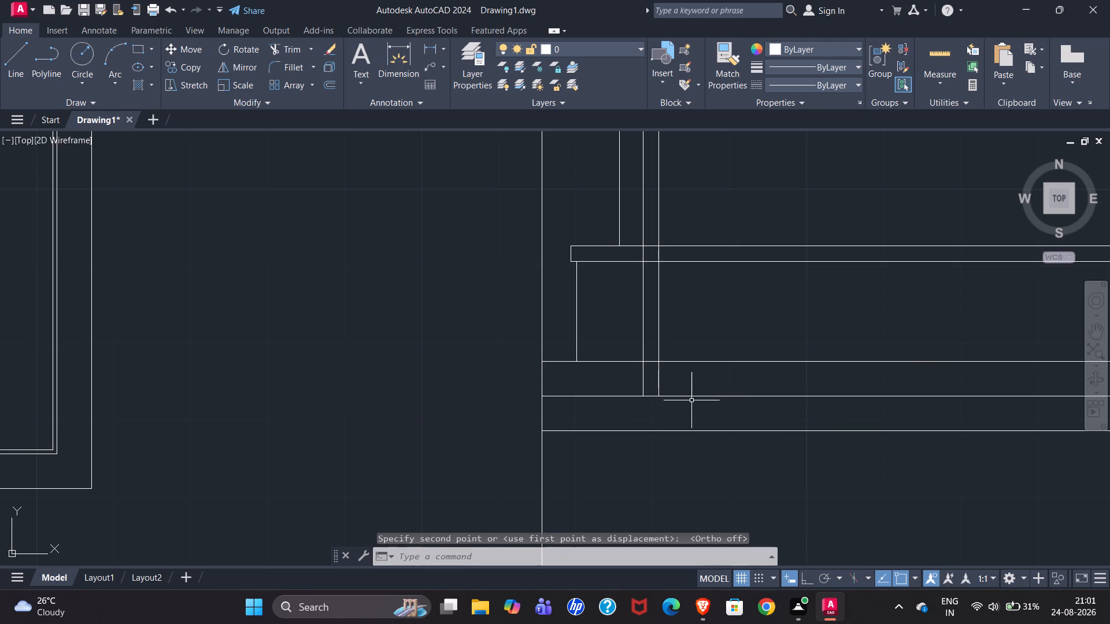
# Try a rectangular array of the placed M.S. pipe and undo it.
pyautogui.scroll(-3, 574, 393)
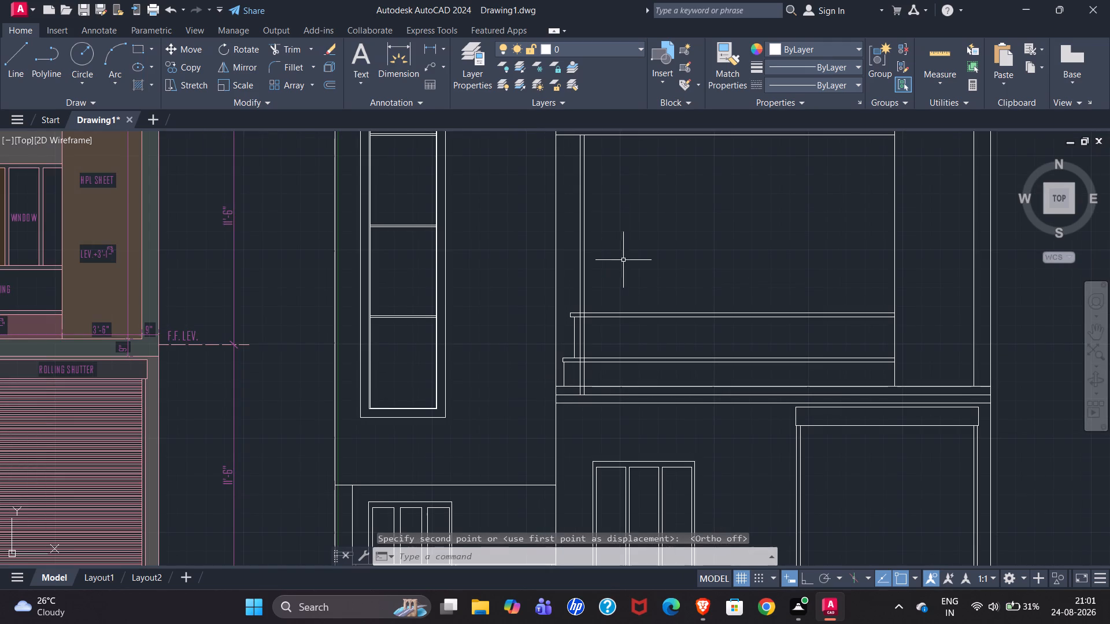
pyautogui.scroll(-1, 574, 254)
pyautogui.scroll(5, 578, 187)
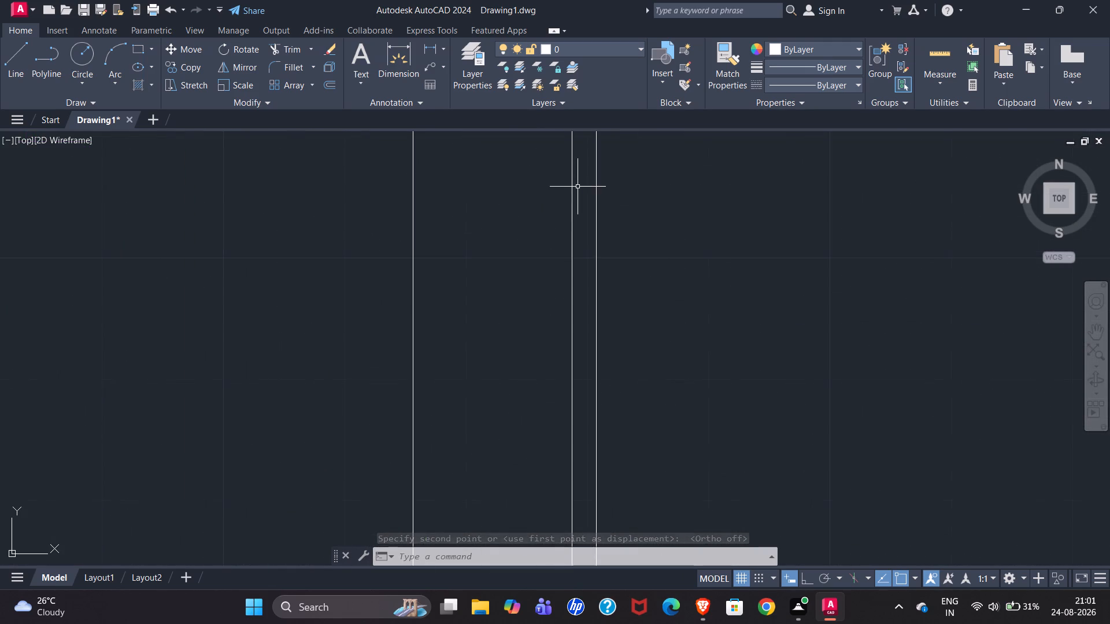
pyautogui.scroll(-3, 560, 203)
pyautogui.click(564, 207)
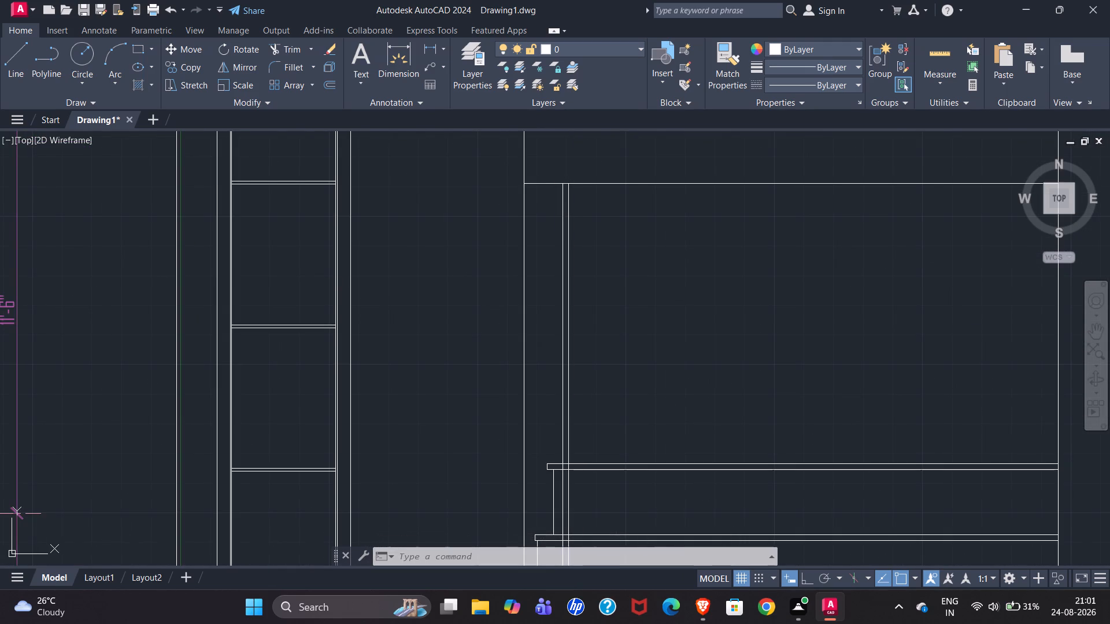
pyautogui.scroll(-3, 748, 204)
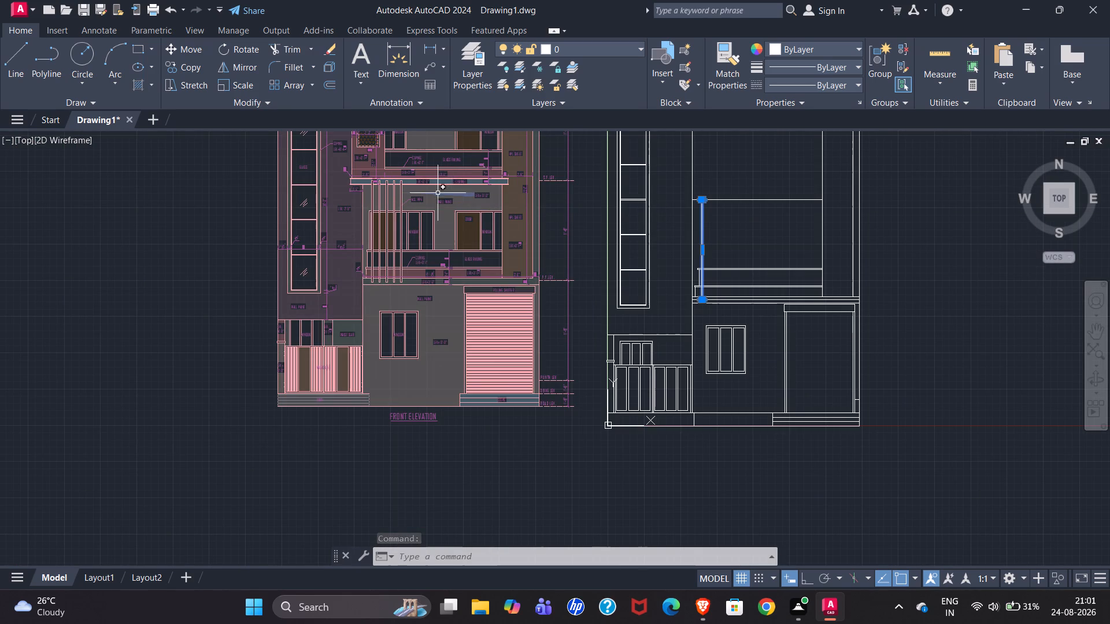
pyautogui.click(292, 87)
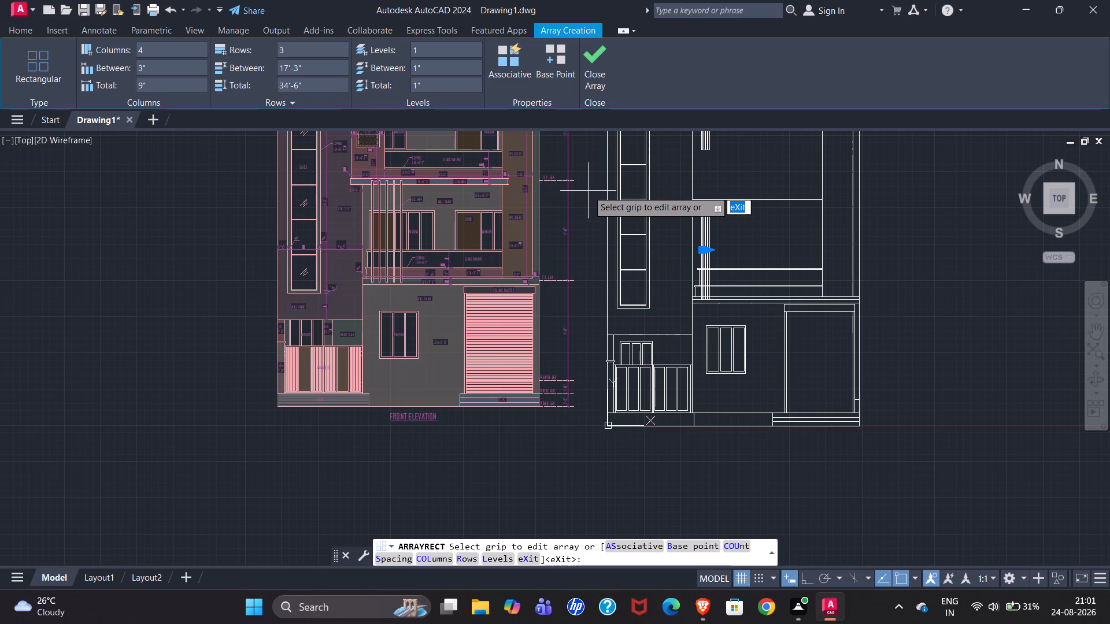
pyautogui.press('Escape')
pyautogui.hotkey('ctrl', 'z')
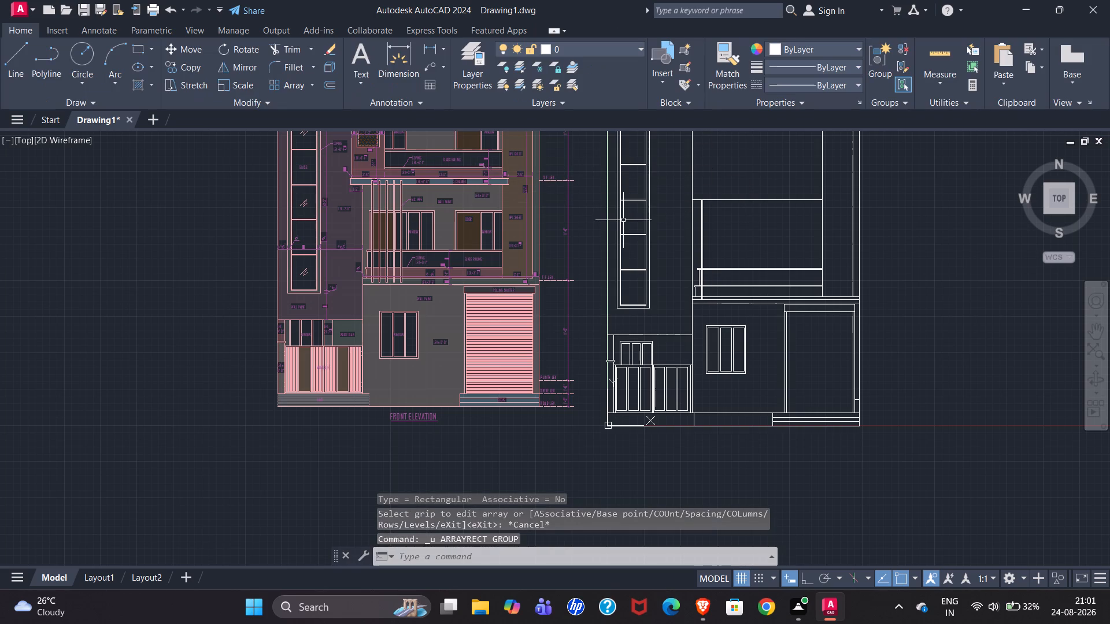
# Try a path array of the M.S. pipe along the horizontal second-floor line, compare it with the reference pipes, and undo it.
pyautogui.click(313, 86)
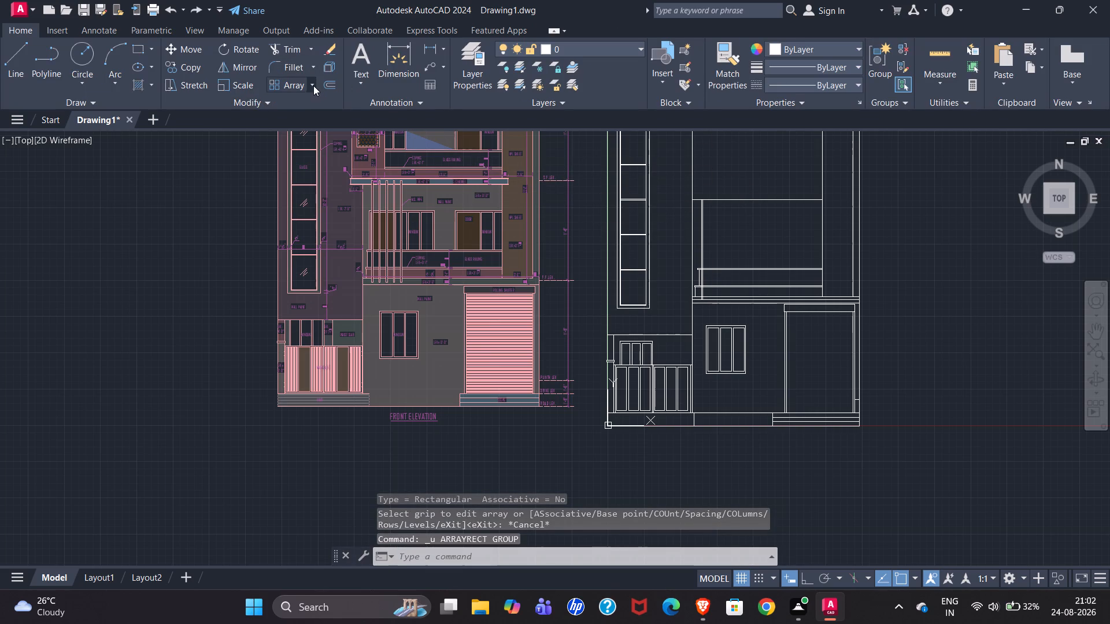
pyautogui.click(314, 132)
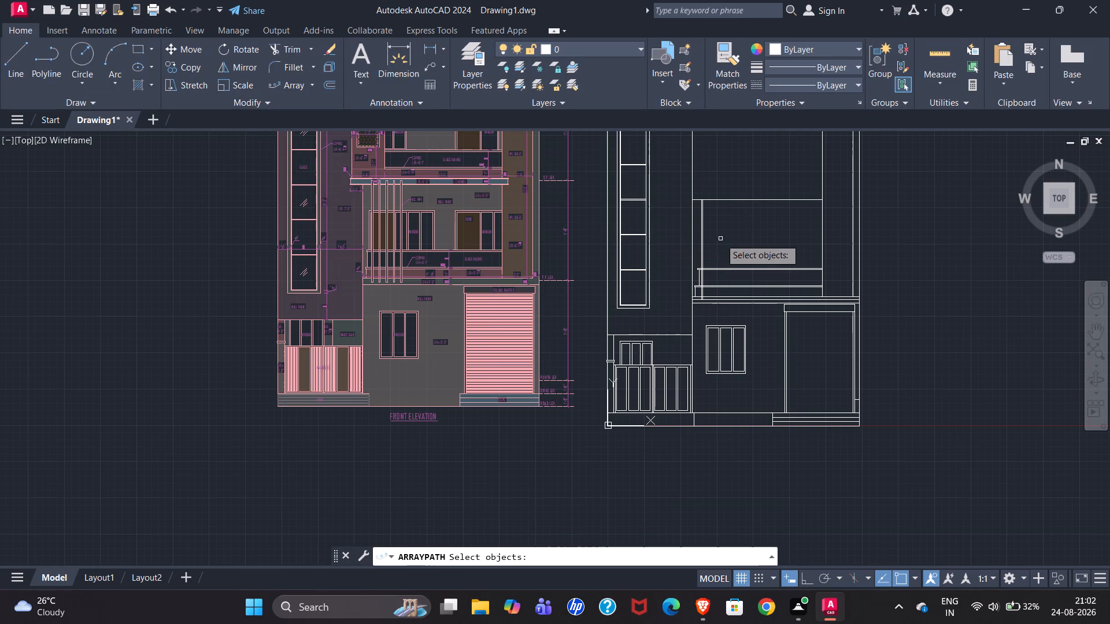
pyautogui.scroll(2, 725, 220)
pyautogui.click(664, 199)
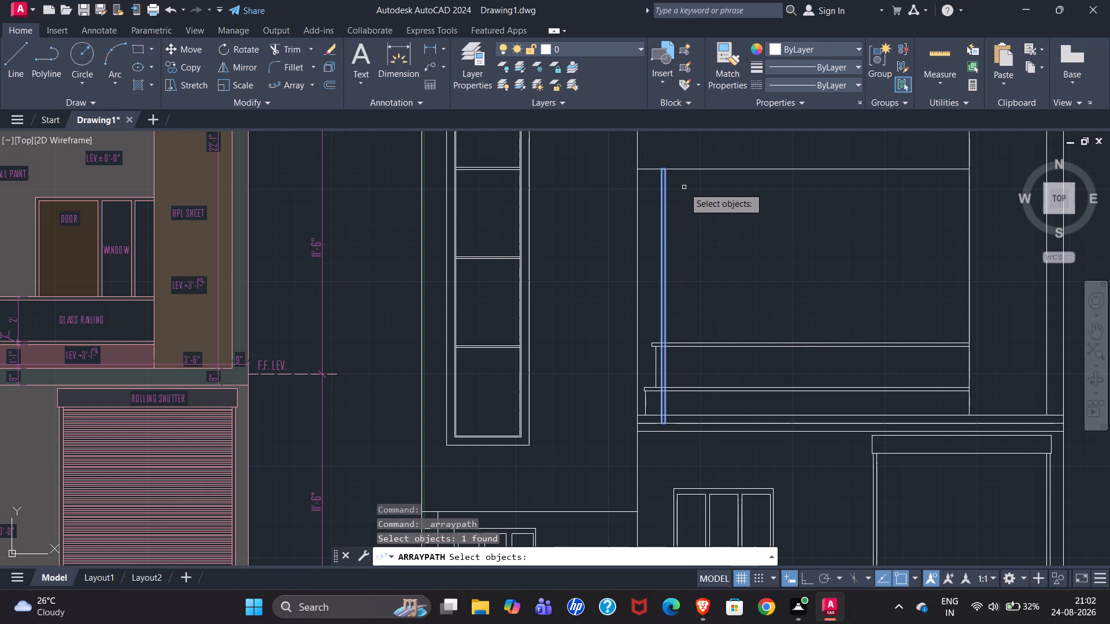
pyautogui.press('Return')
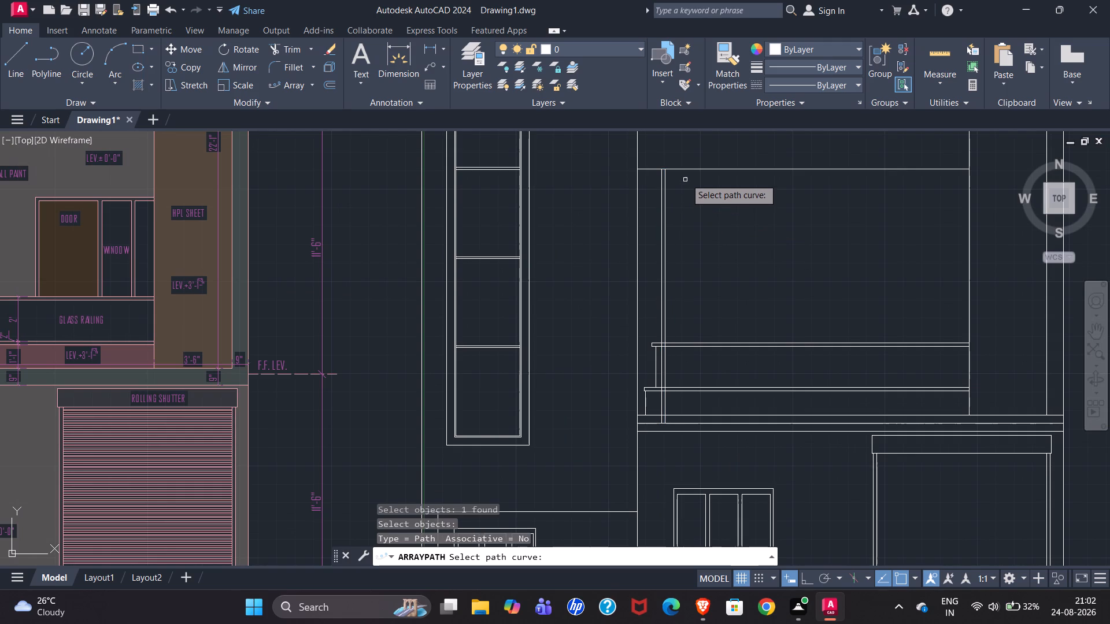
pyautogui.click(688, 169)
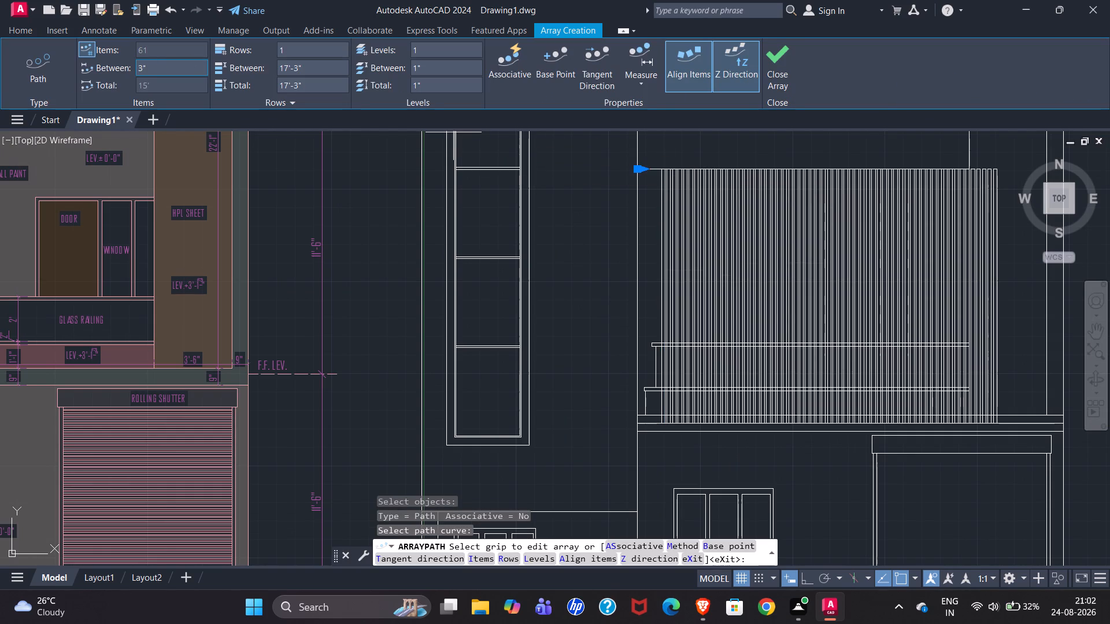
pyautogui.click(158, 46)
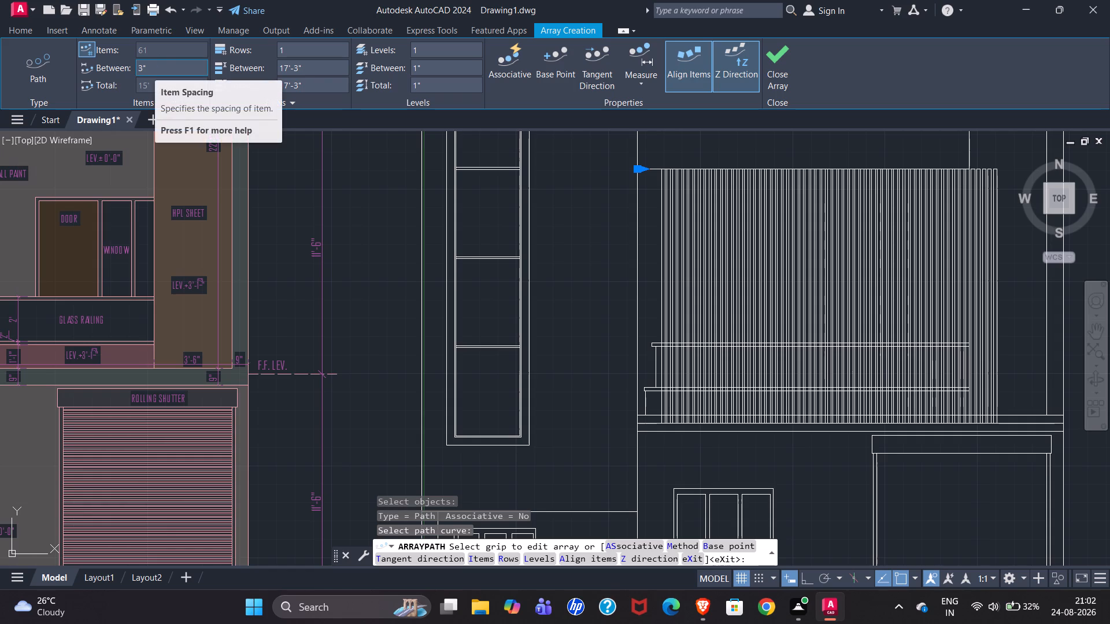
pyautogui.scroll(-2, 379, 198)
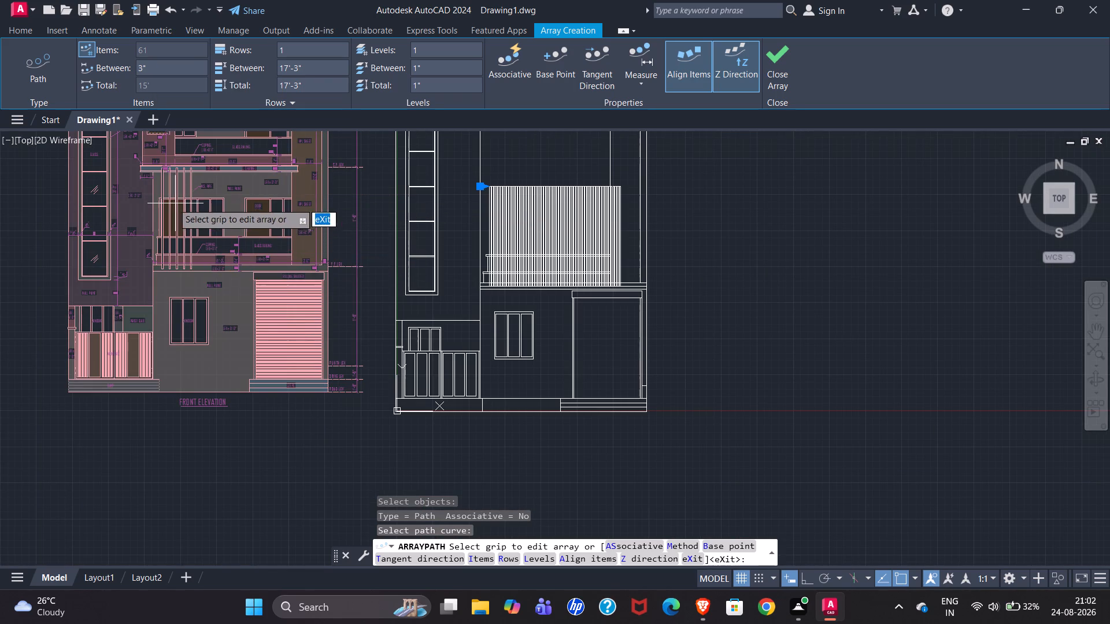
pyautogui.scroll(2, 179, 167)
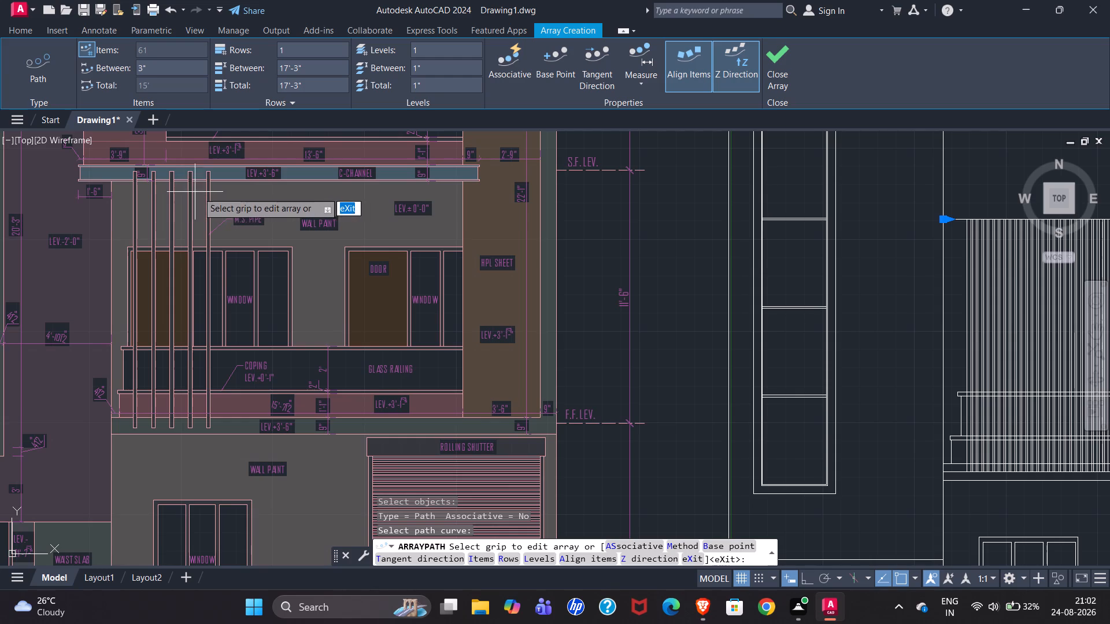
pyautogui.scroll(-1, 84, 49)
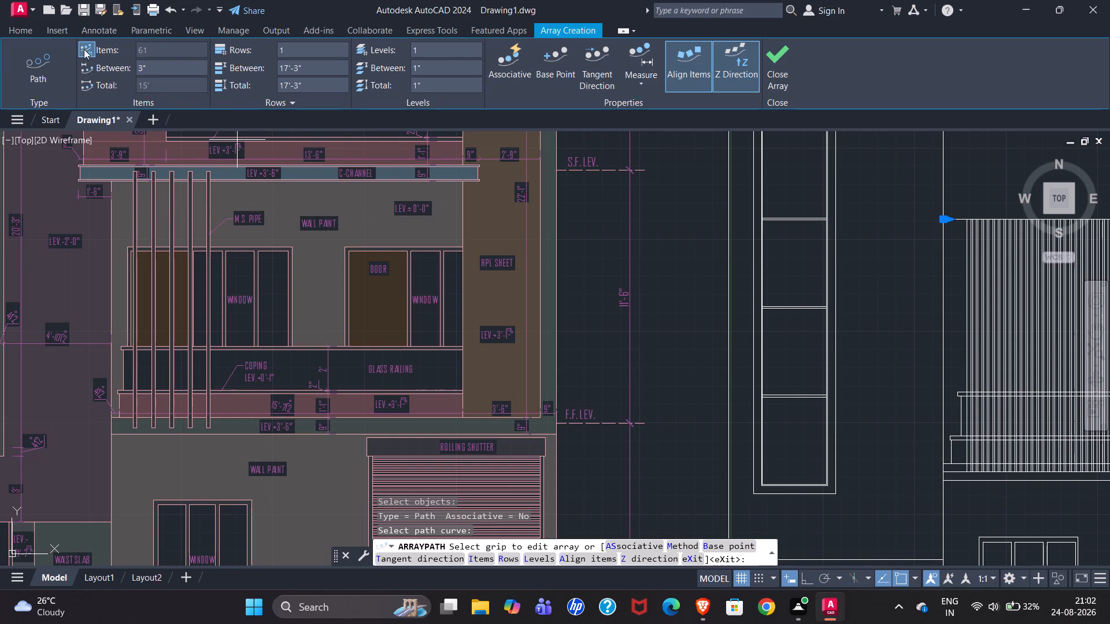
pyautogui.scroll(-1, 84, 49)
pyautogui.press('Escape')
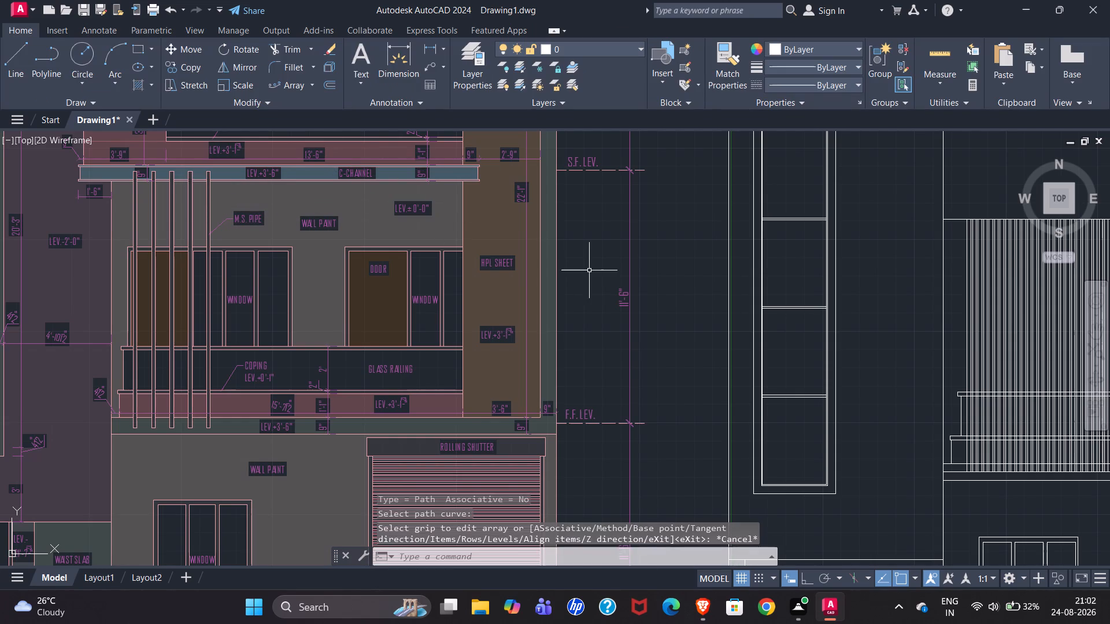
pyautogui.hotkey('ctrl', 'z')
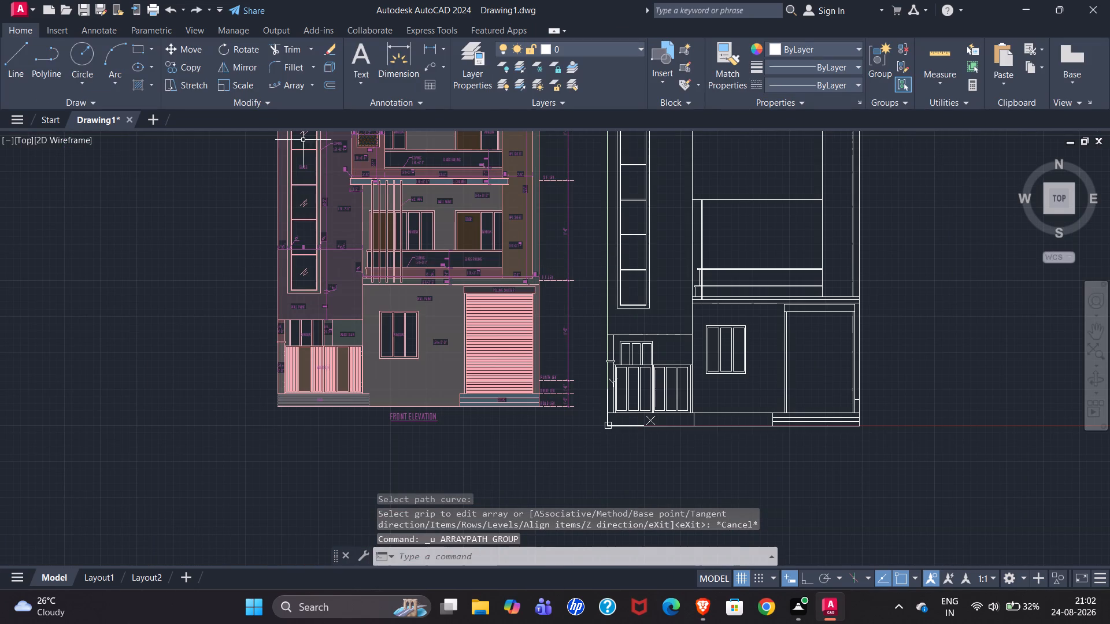
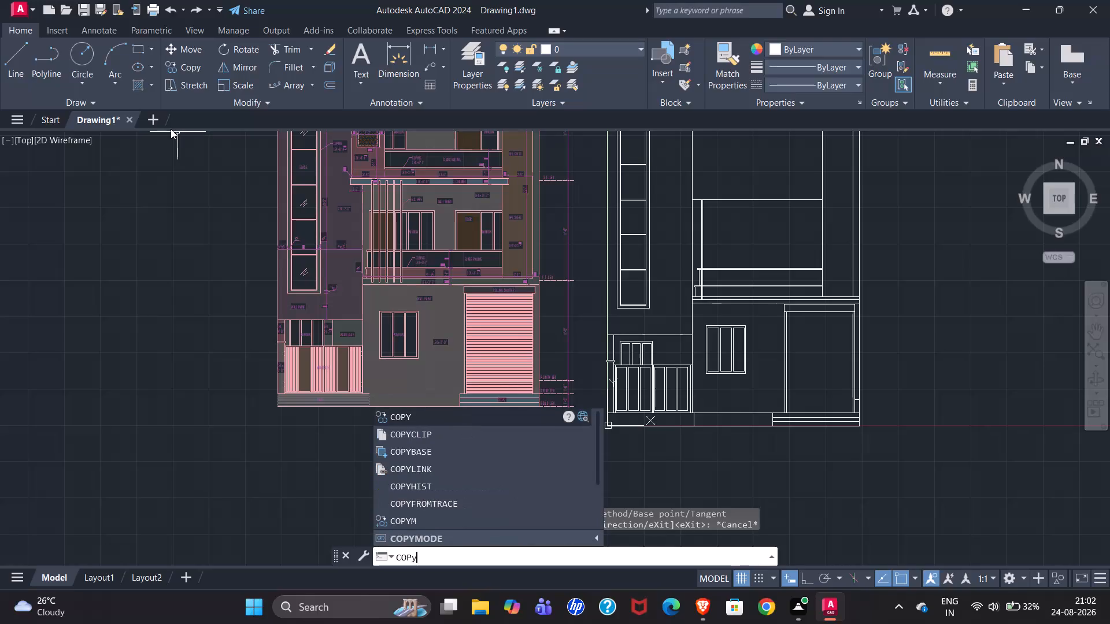
# Copy the first-floor M.S. pipe from its bottom-left corner as a horizontal array of 5 items spaced 1' apart, with Ortho on.
pyautogui.press('Return')
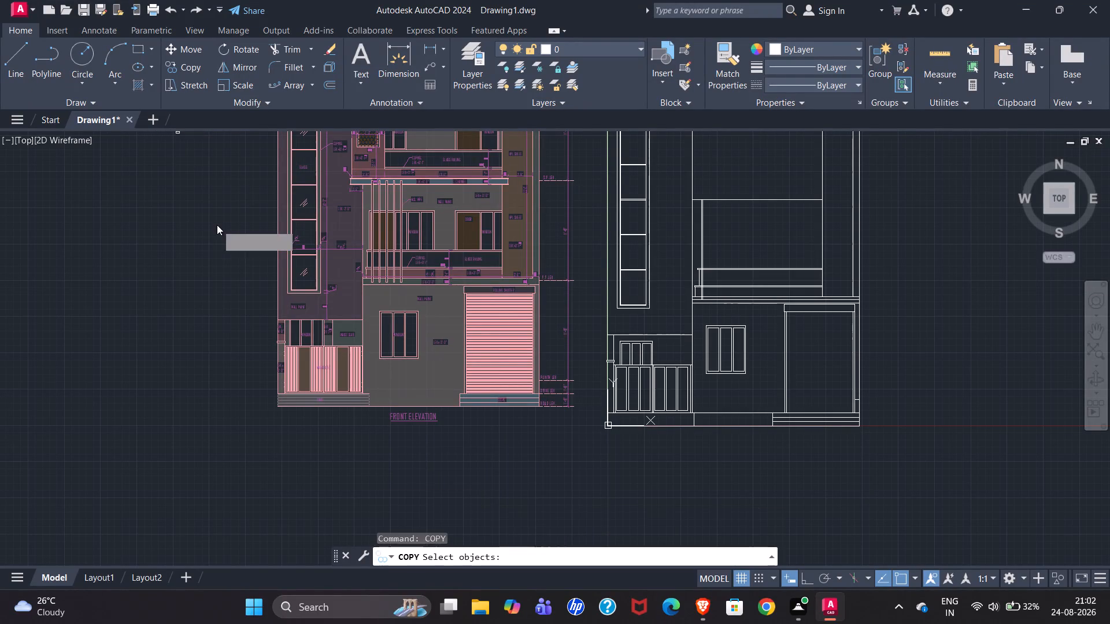
pyautogui.click(704, 237)
pyautogui.press('Return')
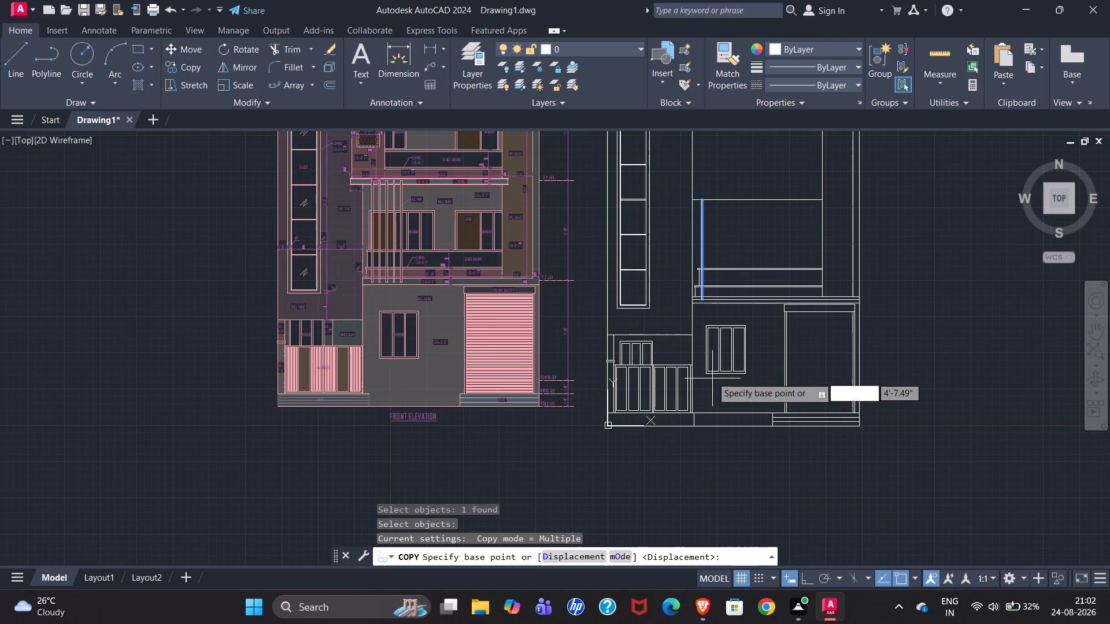
pyautogui.scroll(3, 707, 352)
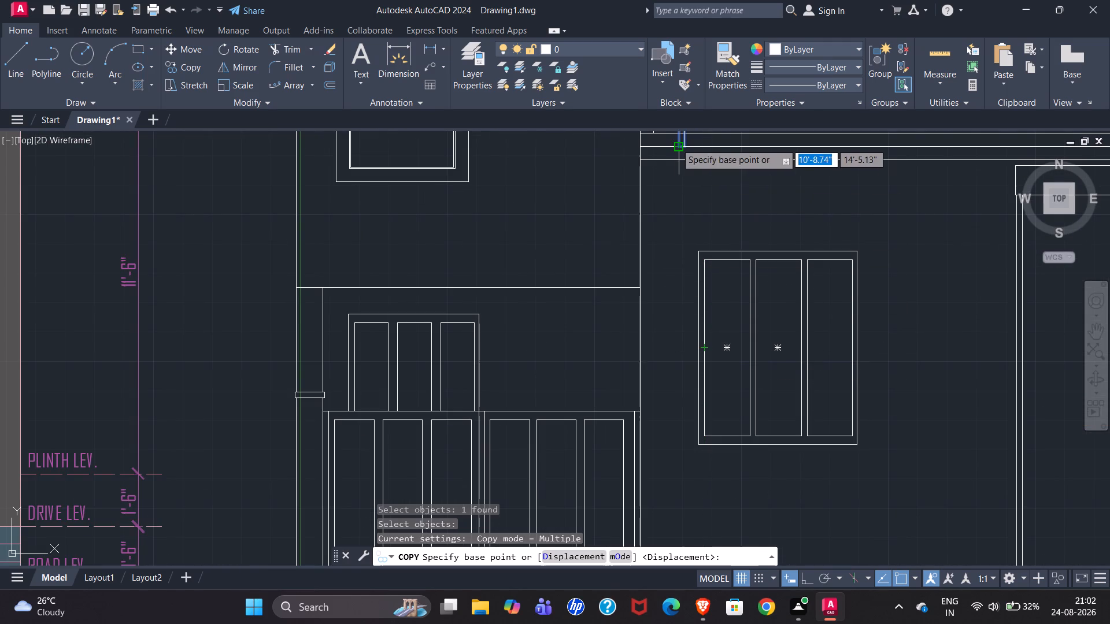
pyautogui.scroll(-1, 602, 304)
pyautogui.scroll(4, 652, 198)
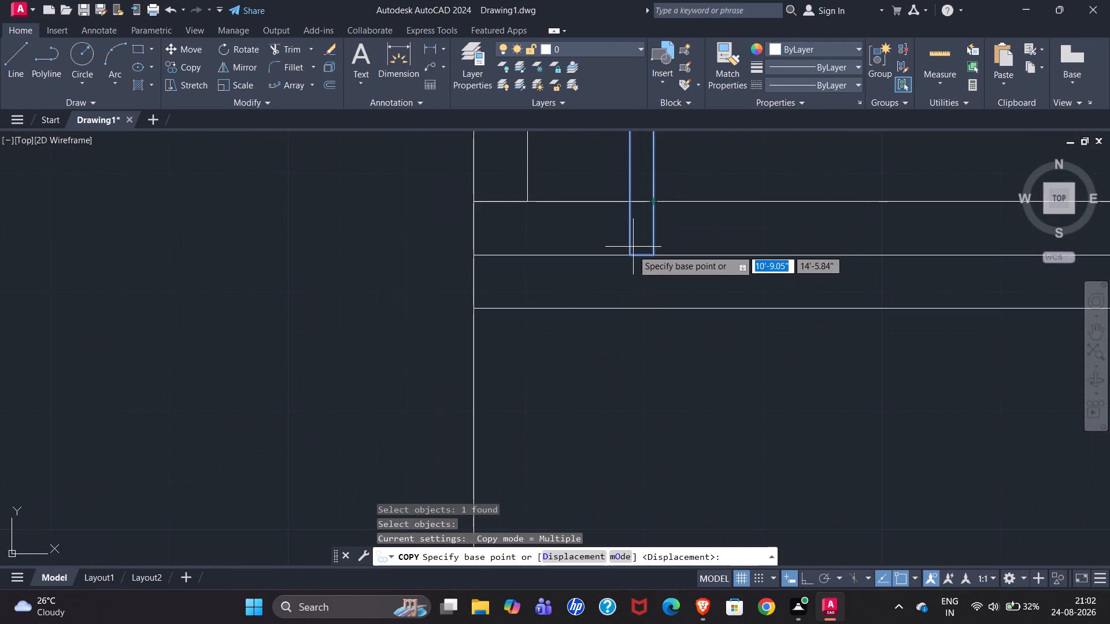
pyautogui.click(630, 255)
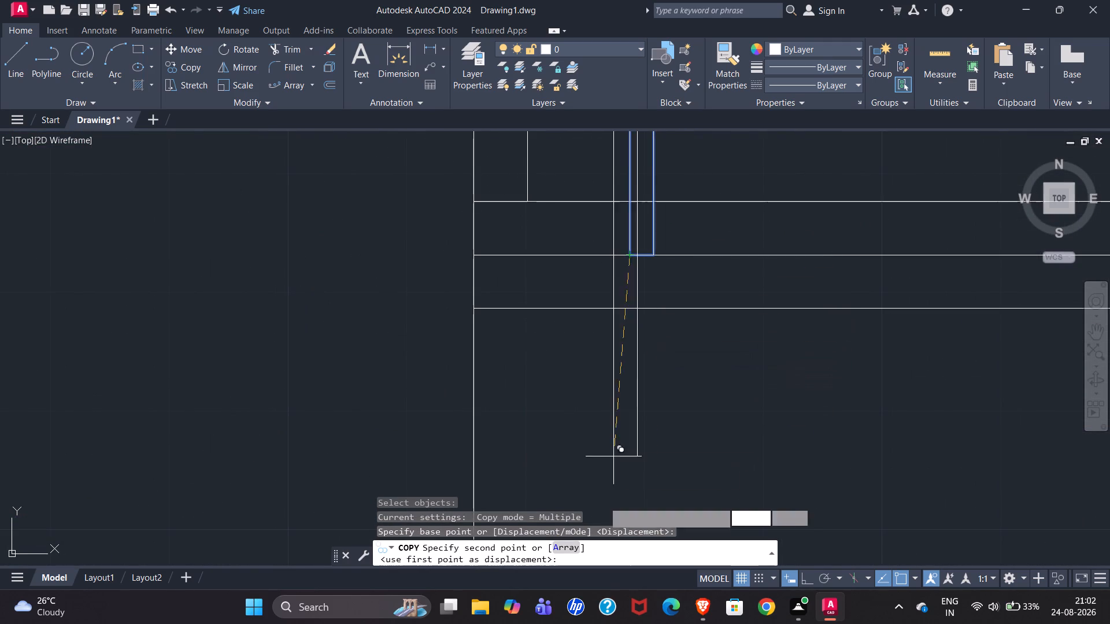
pyautogui.click(570, 548)
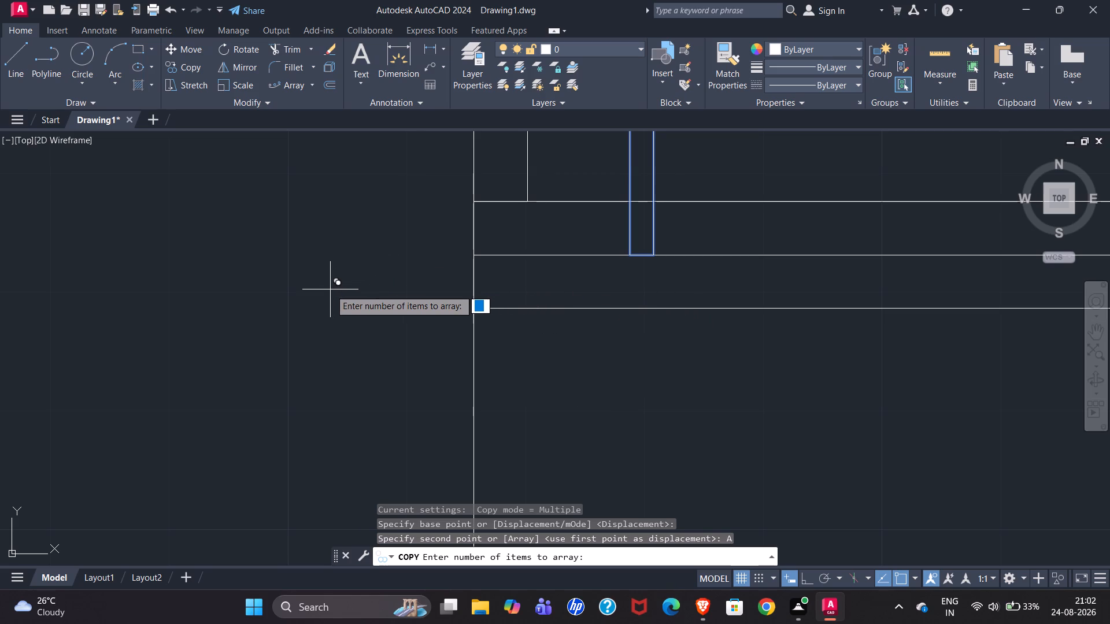
pyautogui.press('5')
pyautogui.press('Return')
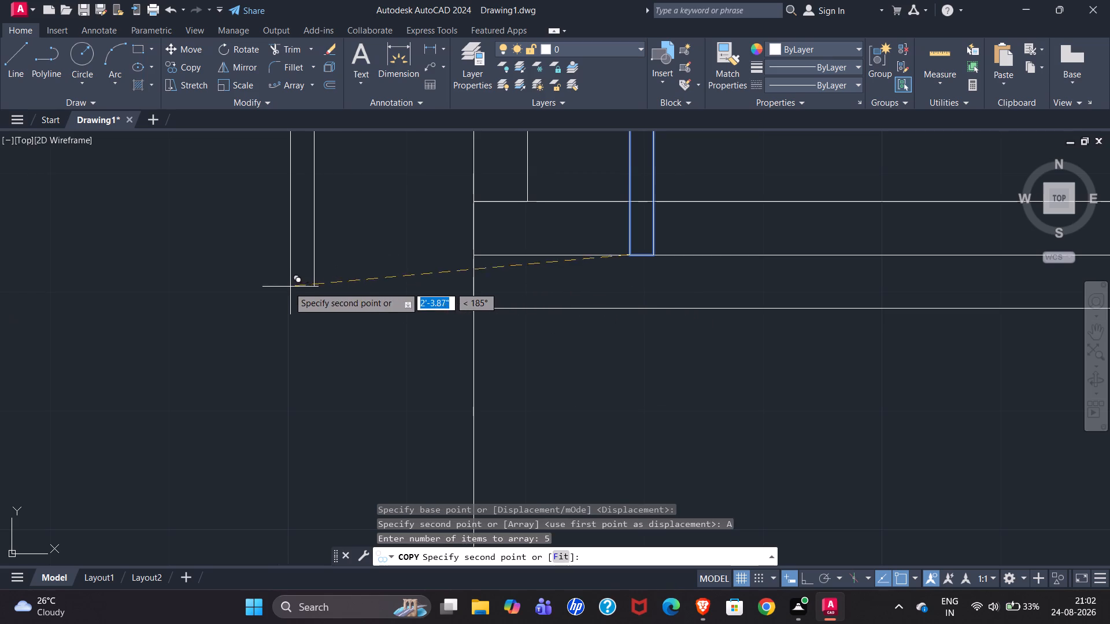
pyautogui.scroll(-4, 277, 285)
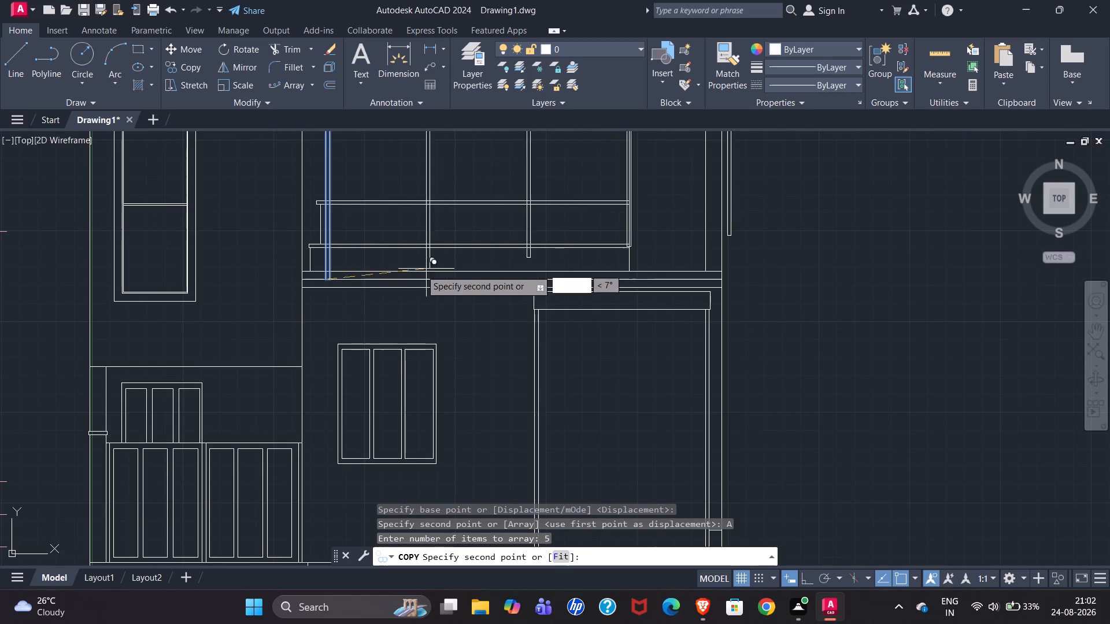
pyautogui.click(810, 580)
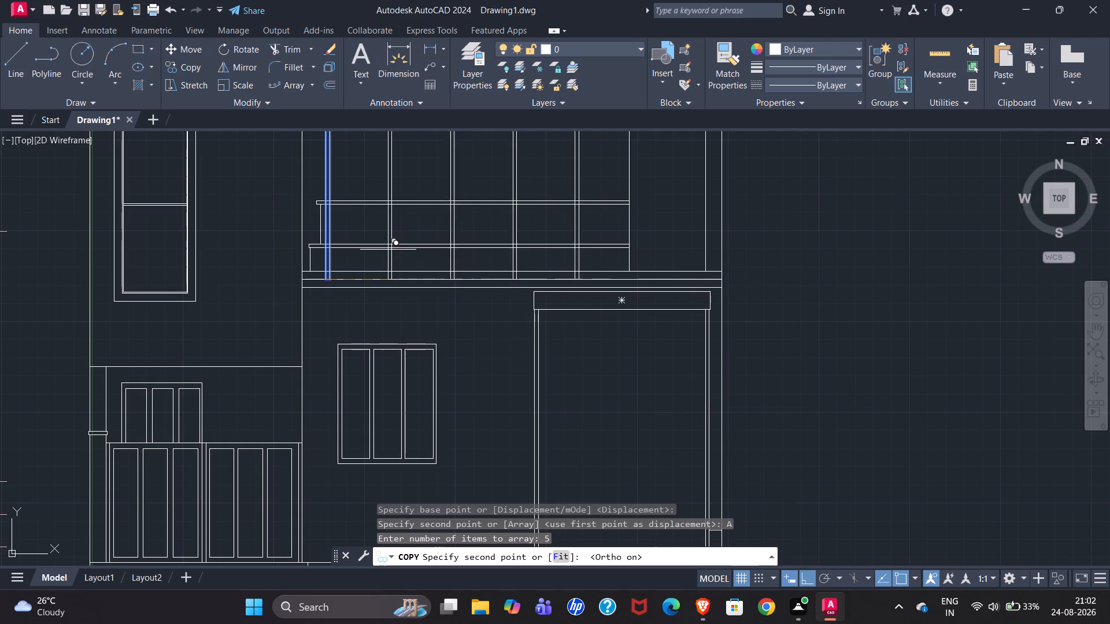
pyautogui.scroll(-1, 371, 272)
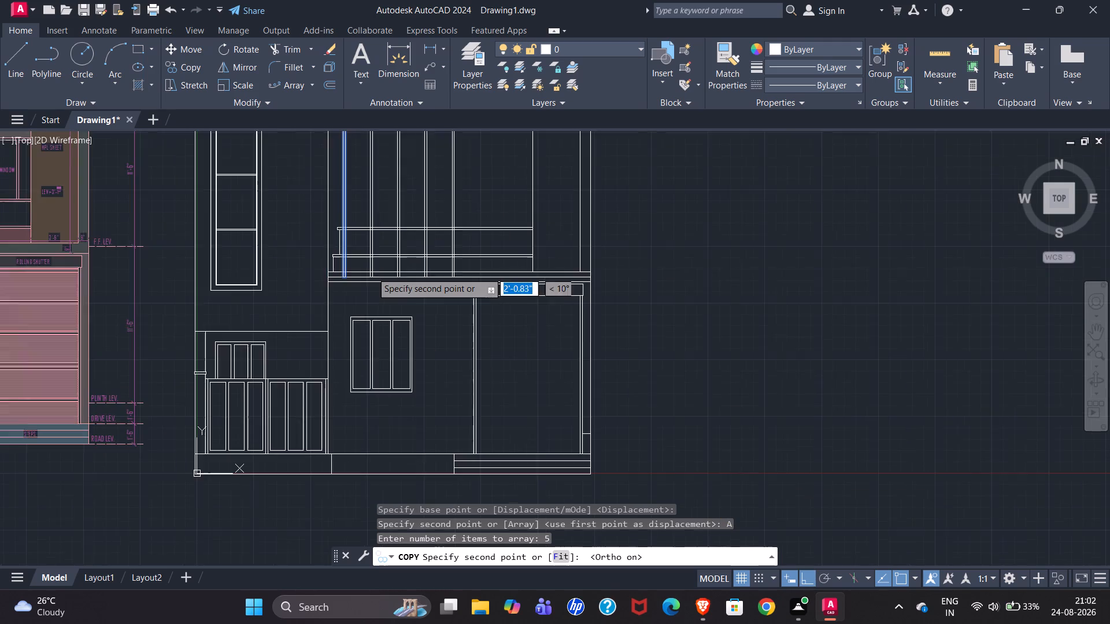
pyautogui.scroll(-1, 372, 272)
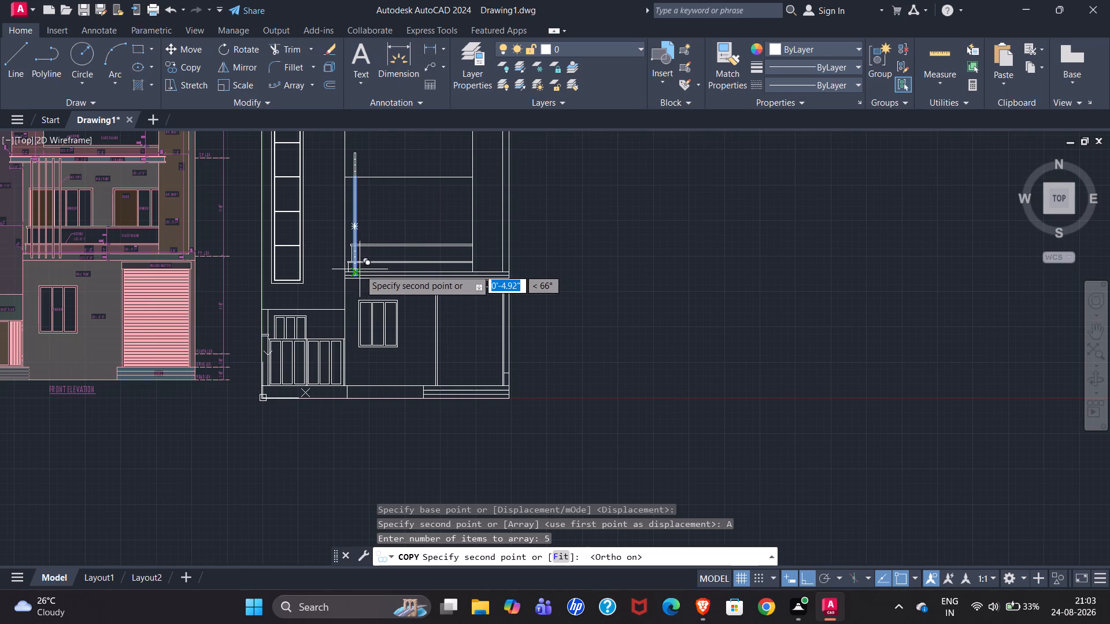
pyautogui.scroll(5, 359, 272)
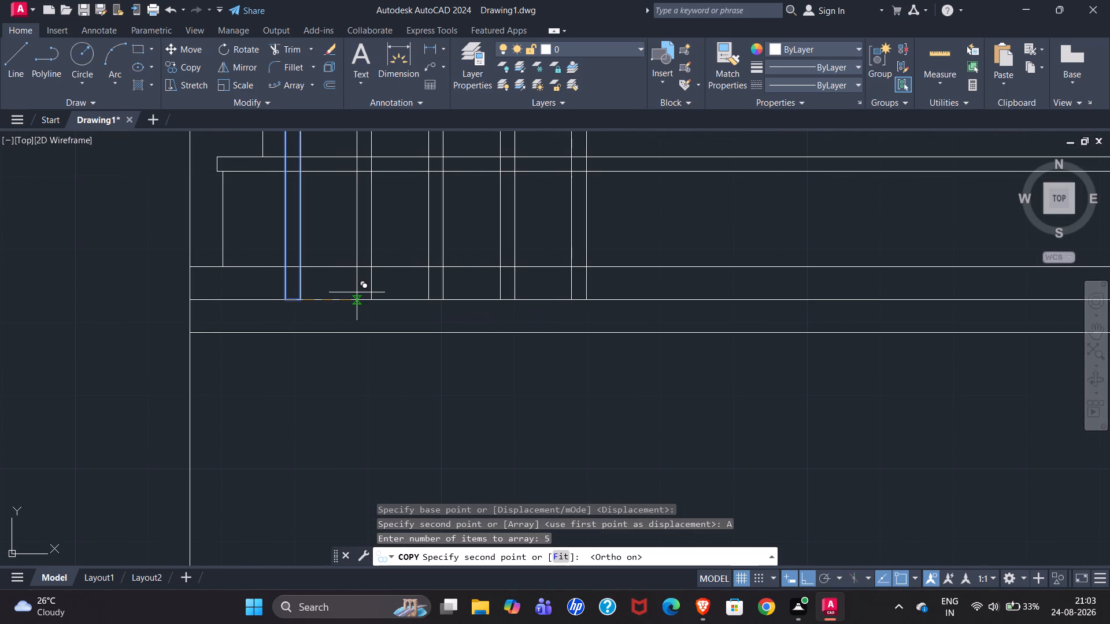
pyautogui.scroll(-3, 357, 292)
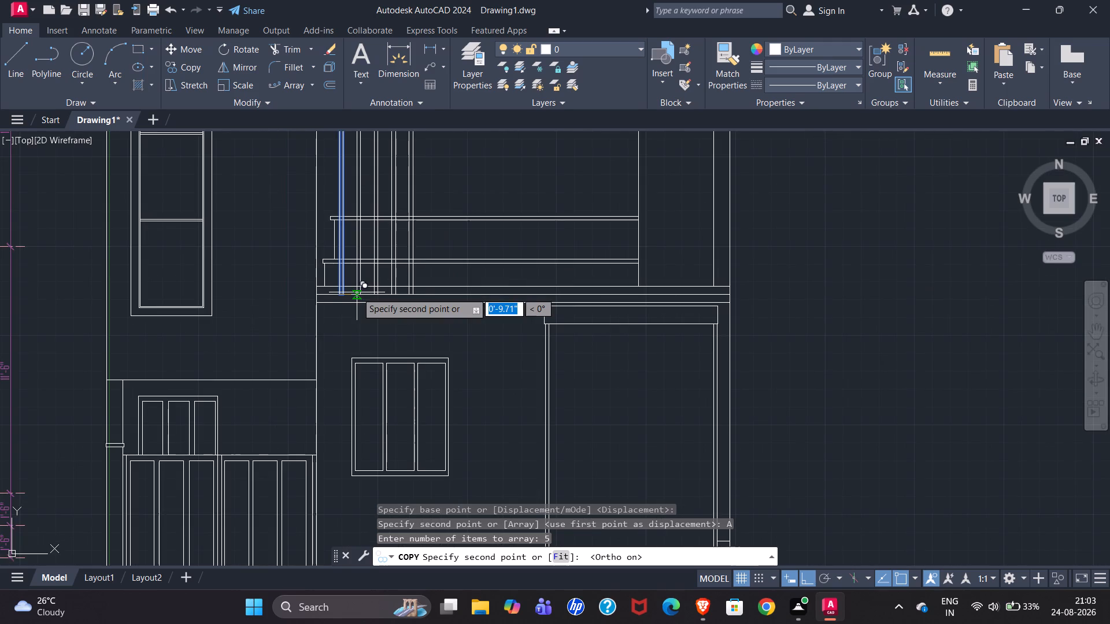
pyautogui.scroll(-2, 357, 292)
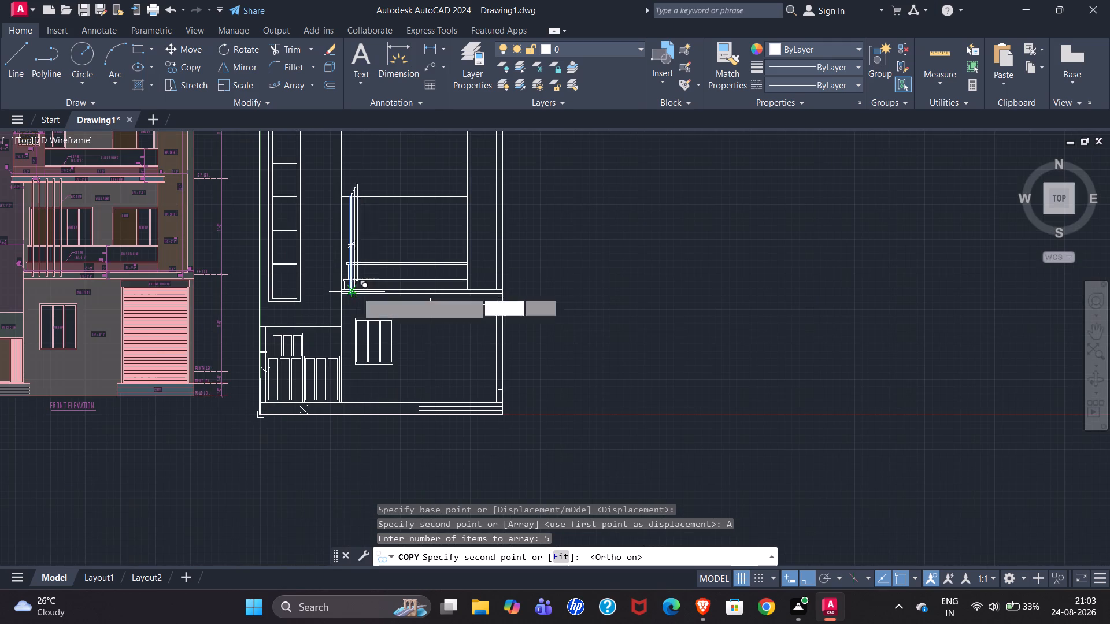
pyautogui.scroll(4, 357, 292)
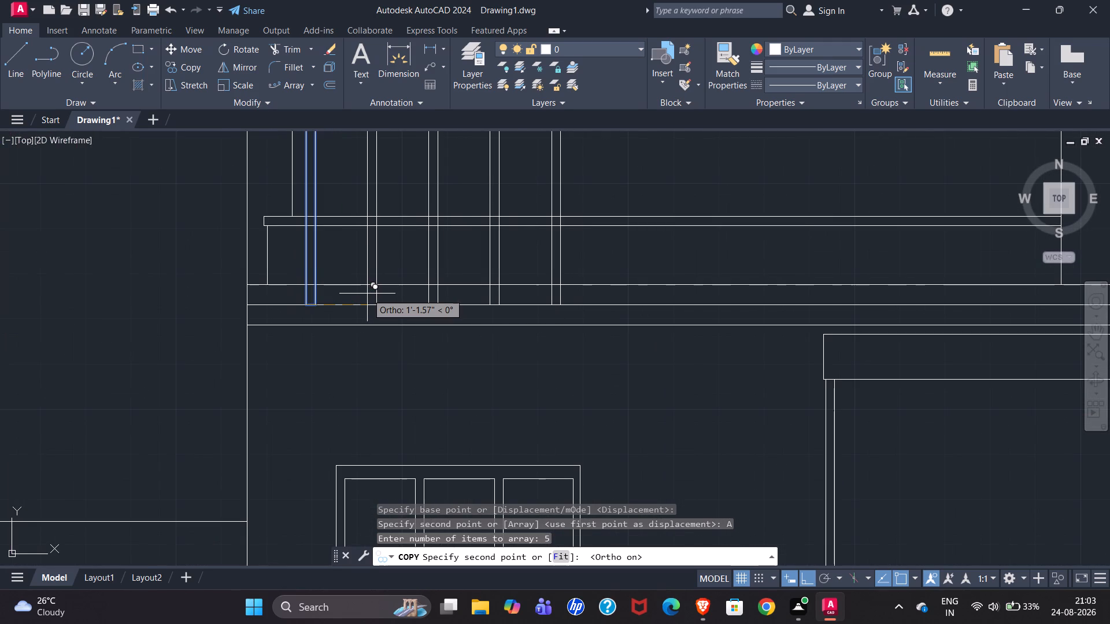
pyautogui.write("1'")
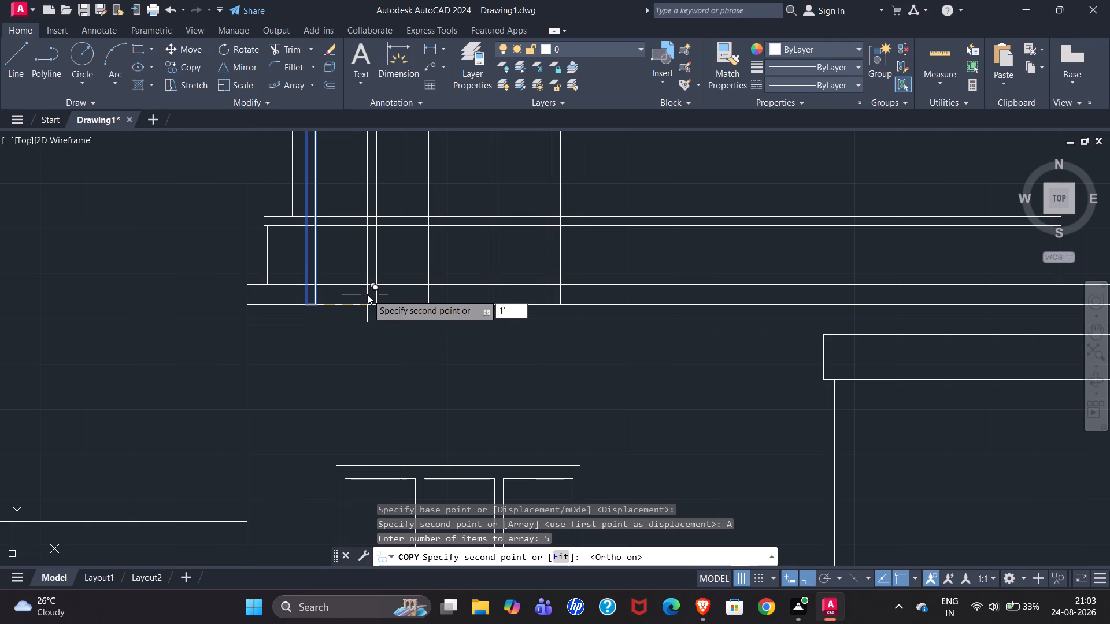
pyautogui.press('Return')
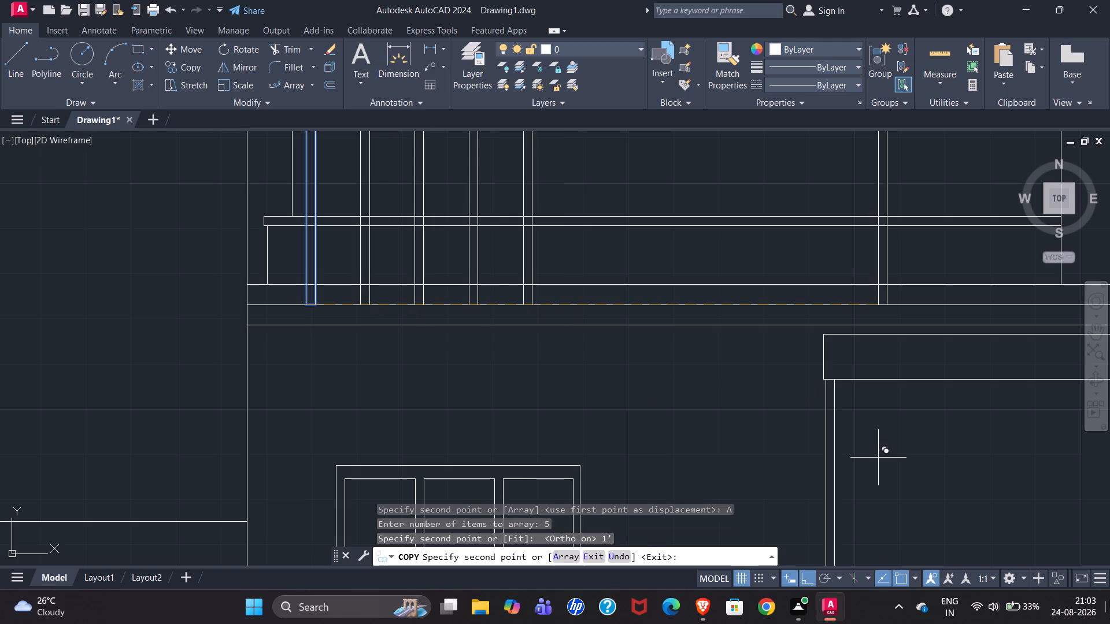
pyautogui.scroll(-3, 475, 393)
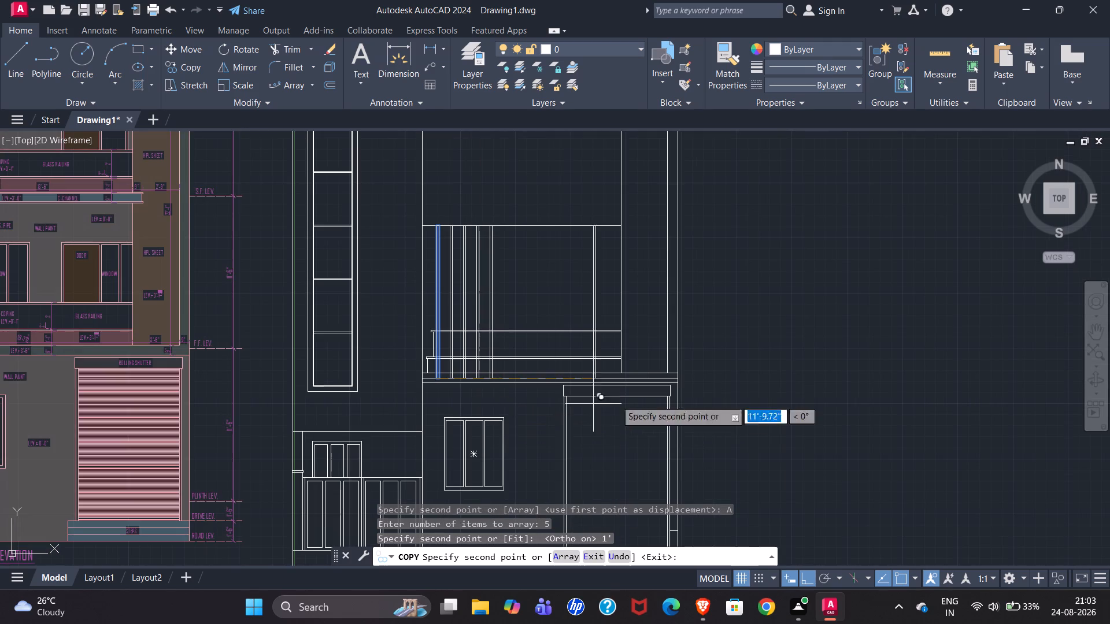
pyautogui.press('Escape')
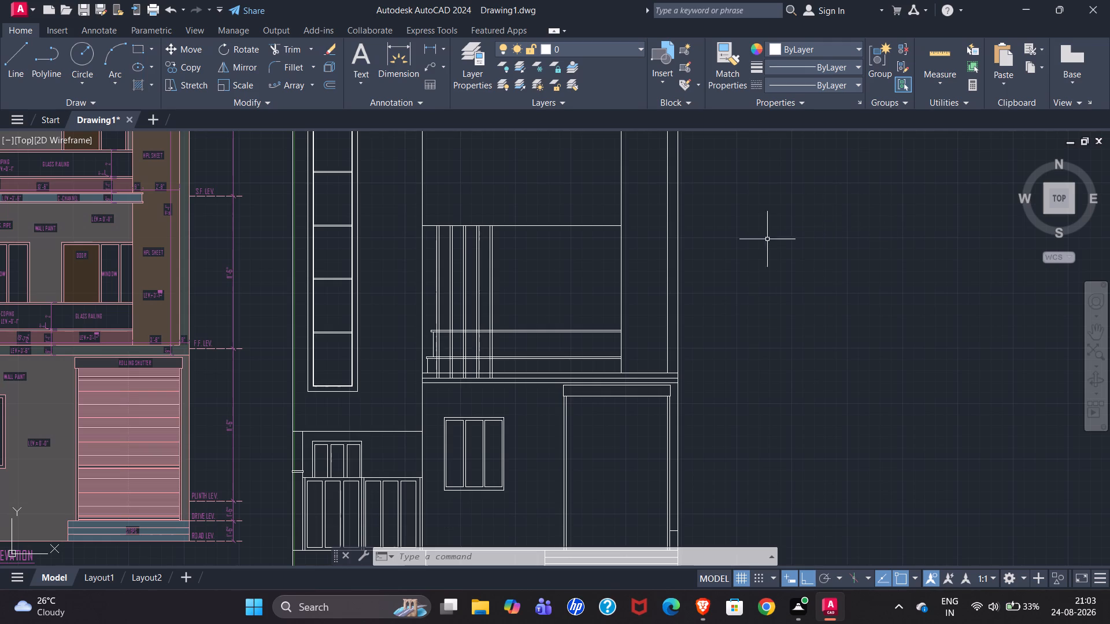
# Examine the reference elevation's C-channel, second-floor wall, railing and roof-level dimensions against the redrawn elevation.
pyautogui.scroll(-2, 714, 241)
pyautogui.scroll(4, 711, 321)
pyautogui.scroll(-2, 710, 317)
pyautogui.scroll(-1, 319, 348)
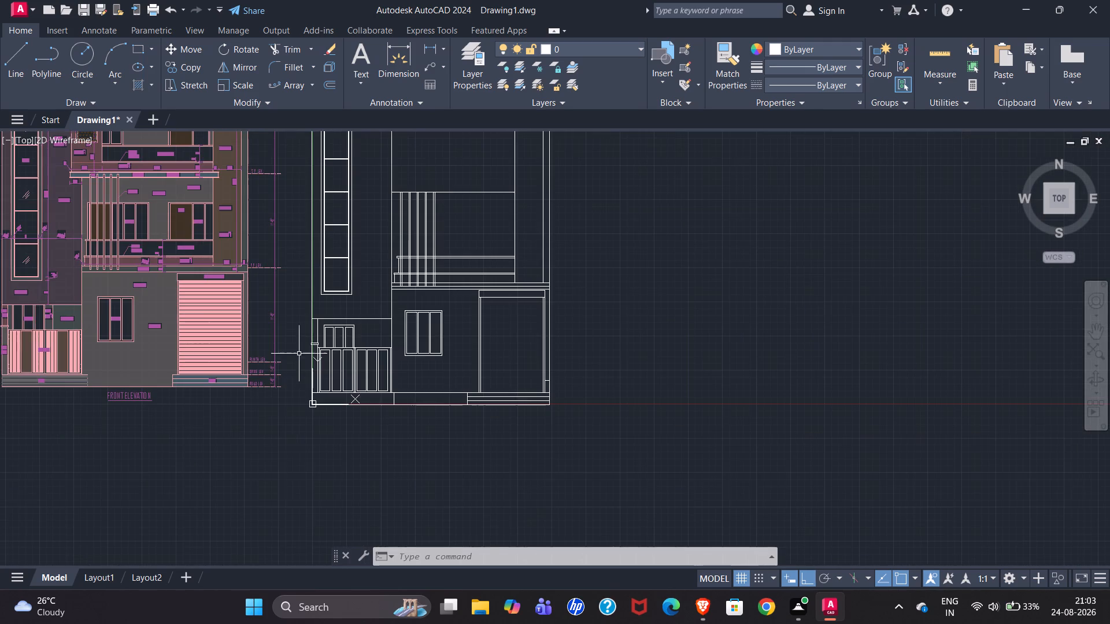
pyautogui.scroll(-1, 575, 339)
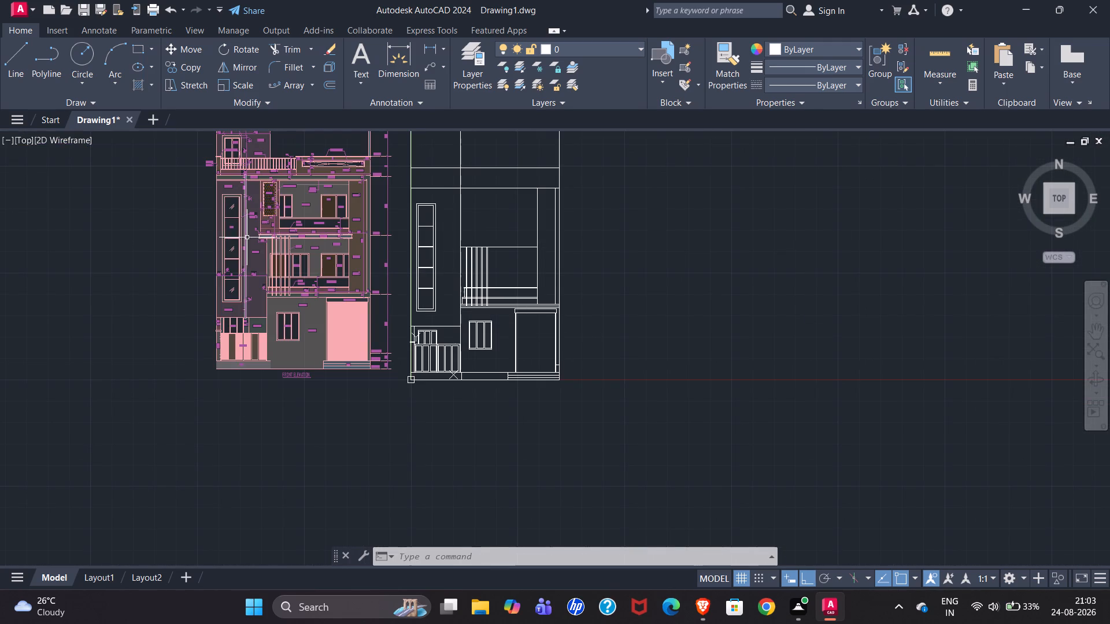
pyautogui.scroll(3, 294, 227)
pyautogui.scroll(-2, 194, 275)
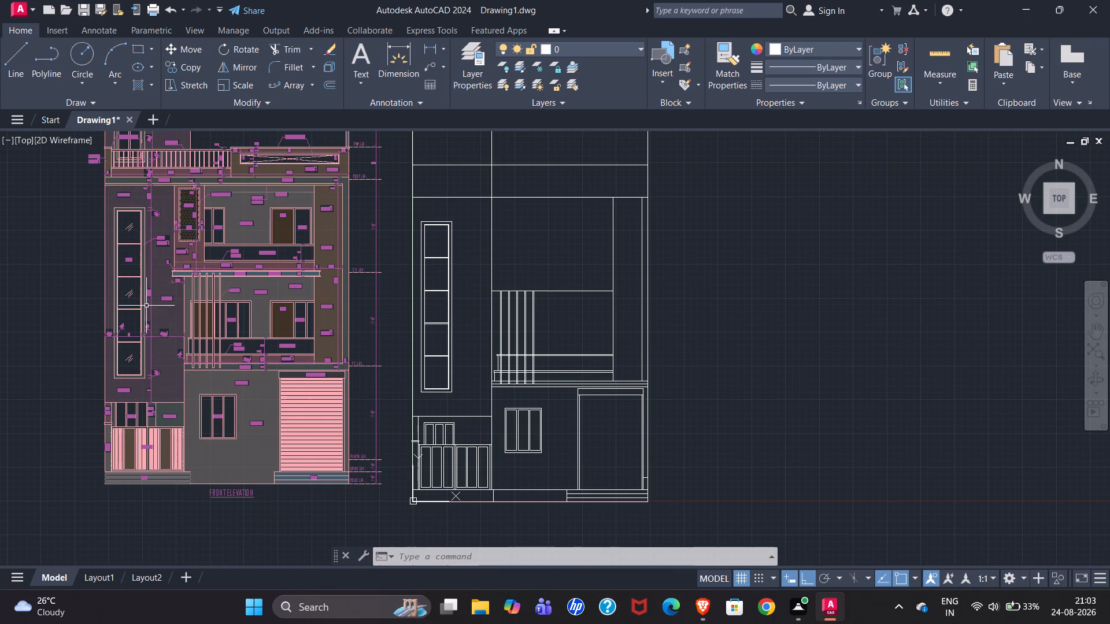
pyautogui.scroll(3, 73, 269)
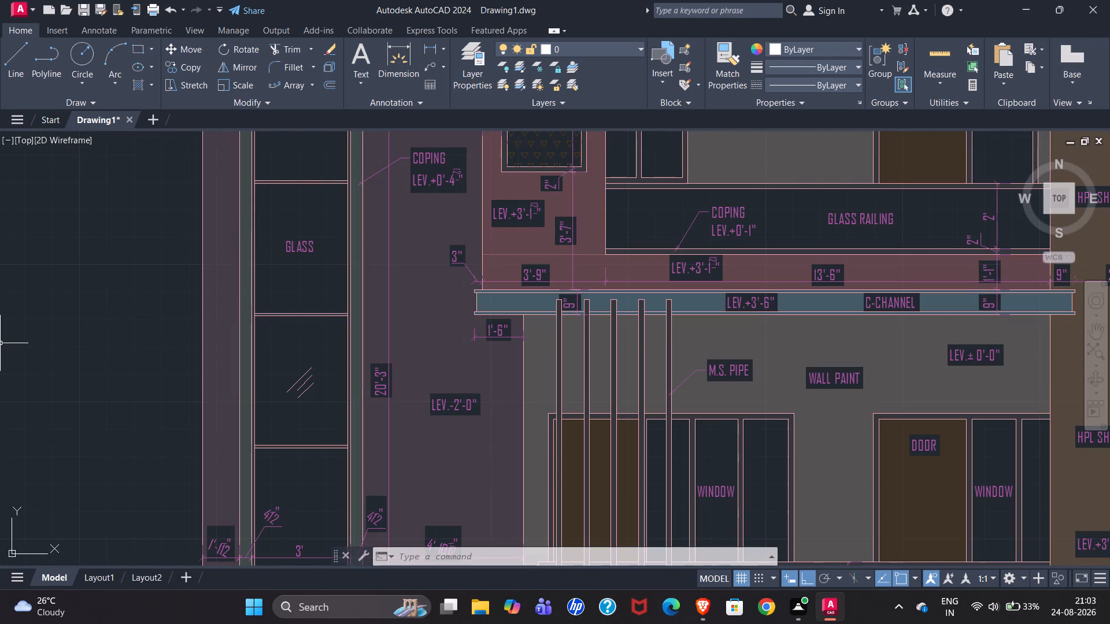
pyautogui.scroll(-2, 0, 346)
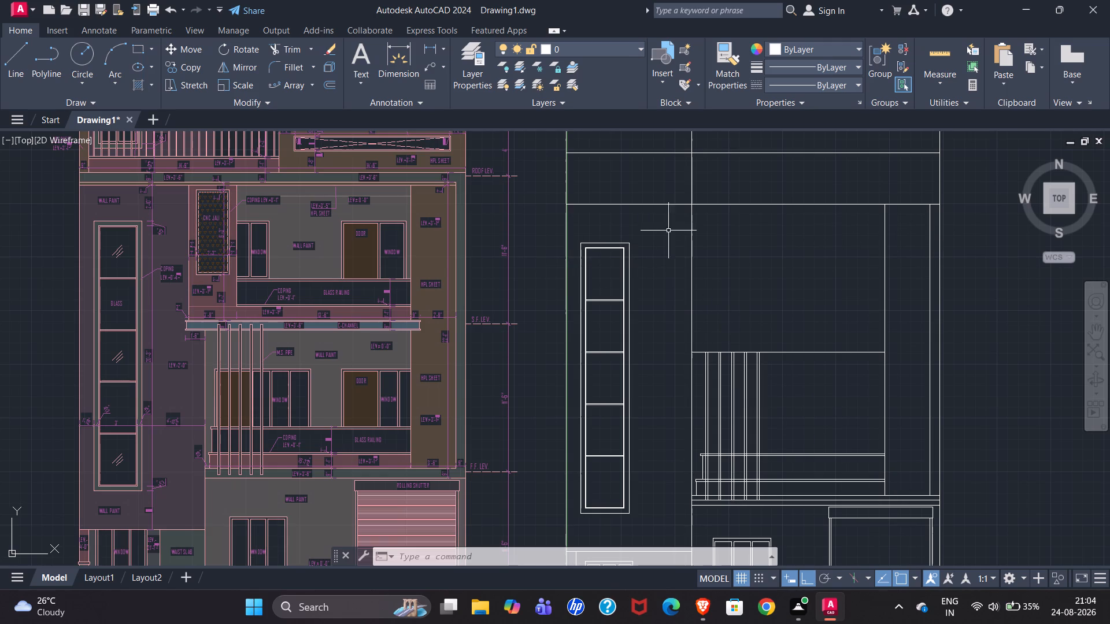
pyautogui.scroll(3, 323, 175)
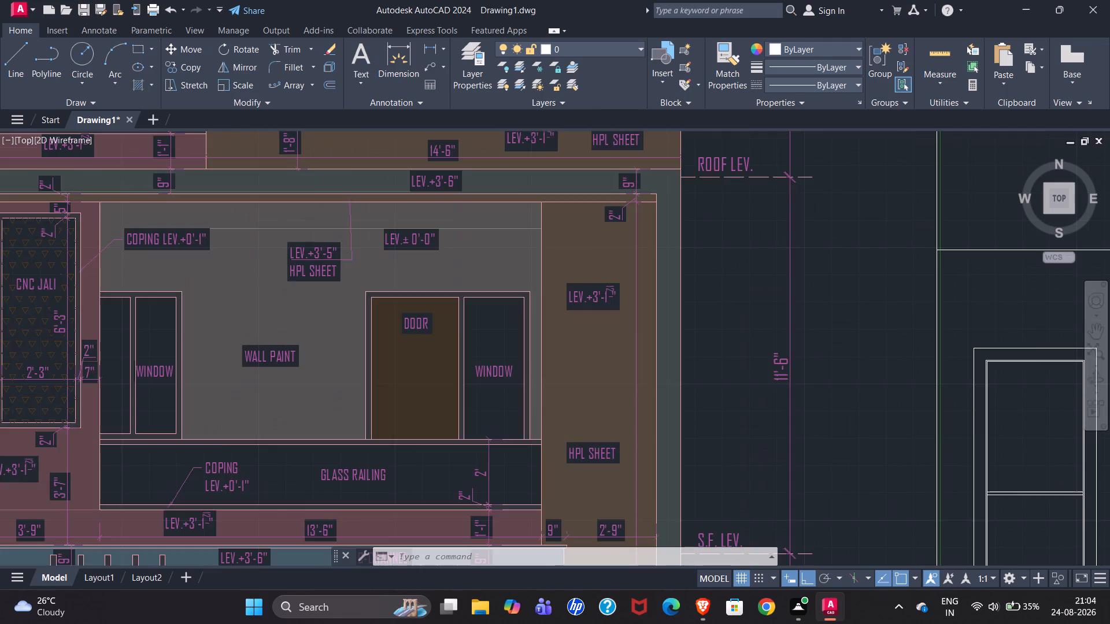
pyautogui.scroll(-1, 327, 175)
pyautogui.scroll(-1, 276, 205)
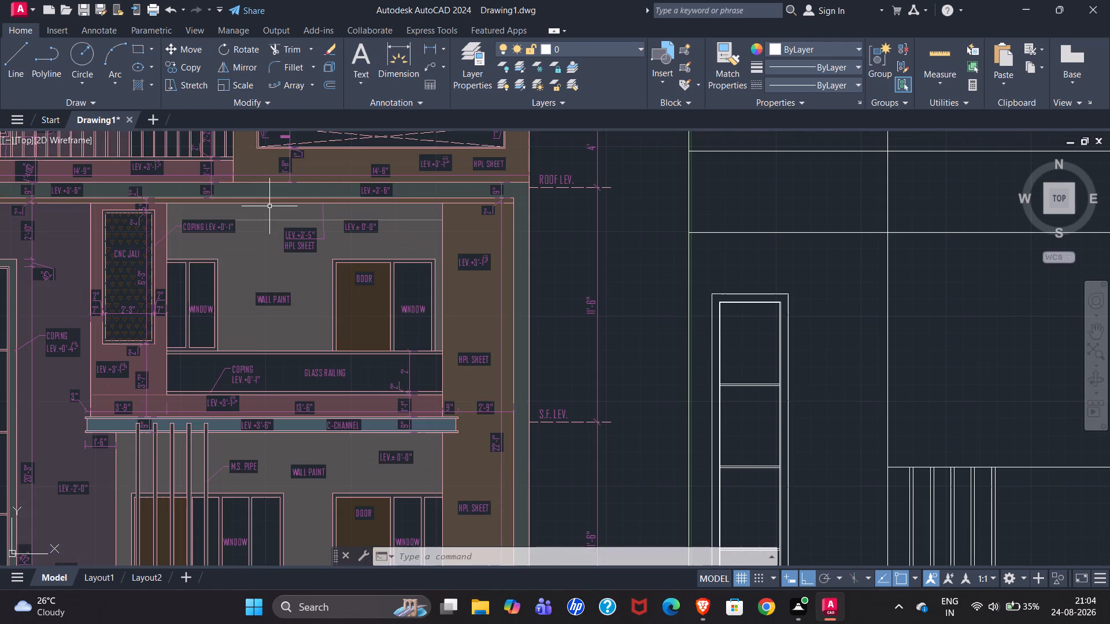
pyautogui.scroll(-1, 272, 207)
pyautogui.scroll(1, 450, 218)
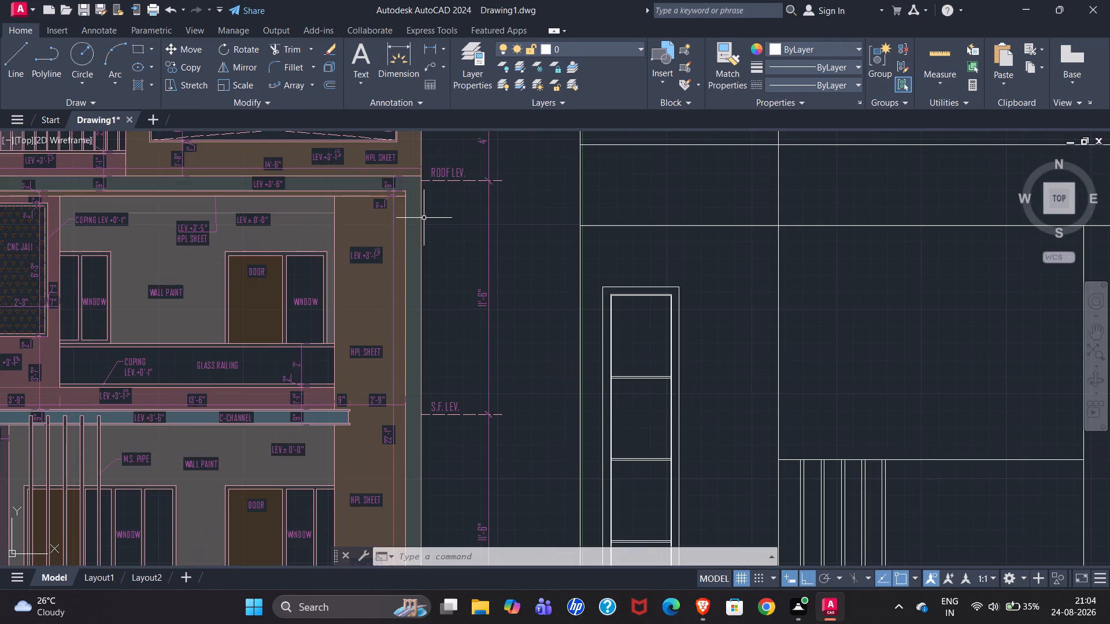
pyautogui.scroll(-1, 293, 203)
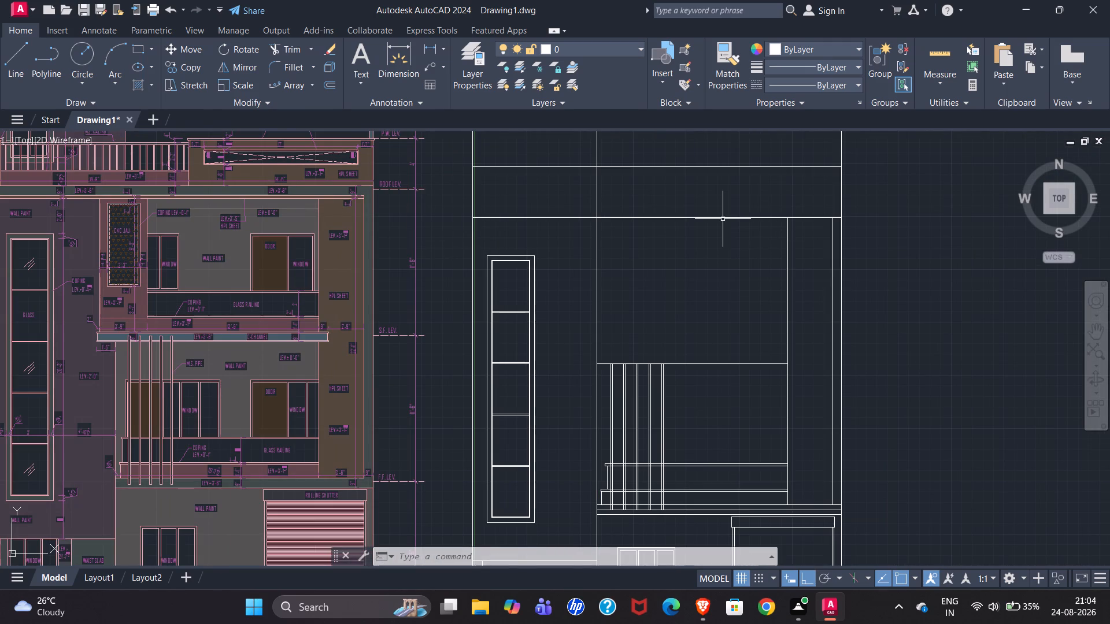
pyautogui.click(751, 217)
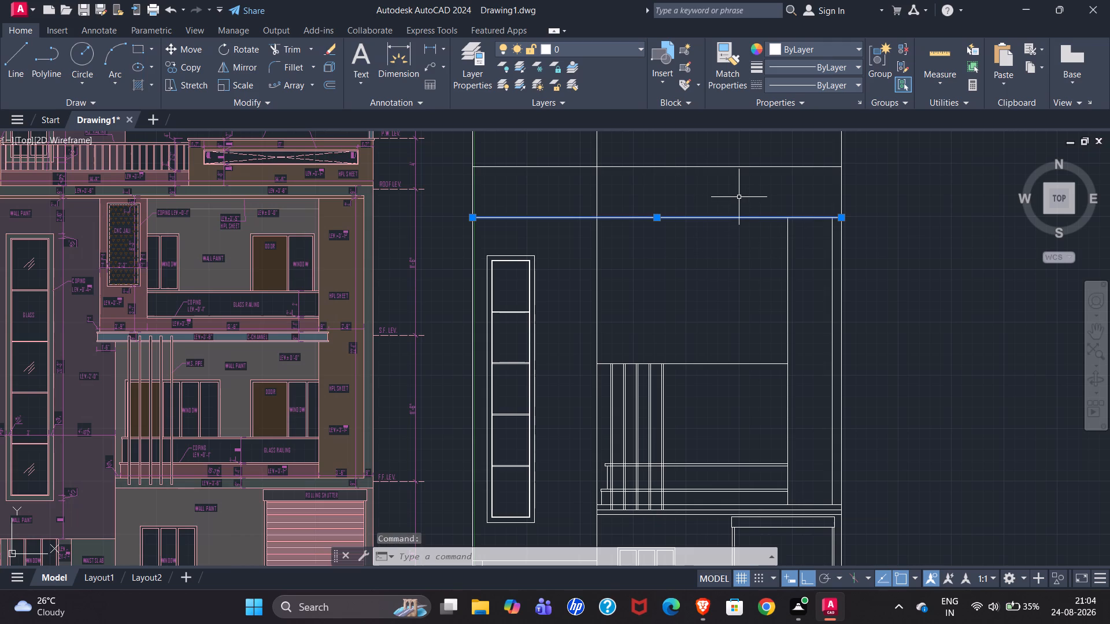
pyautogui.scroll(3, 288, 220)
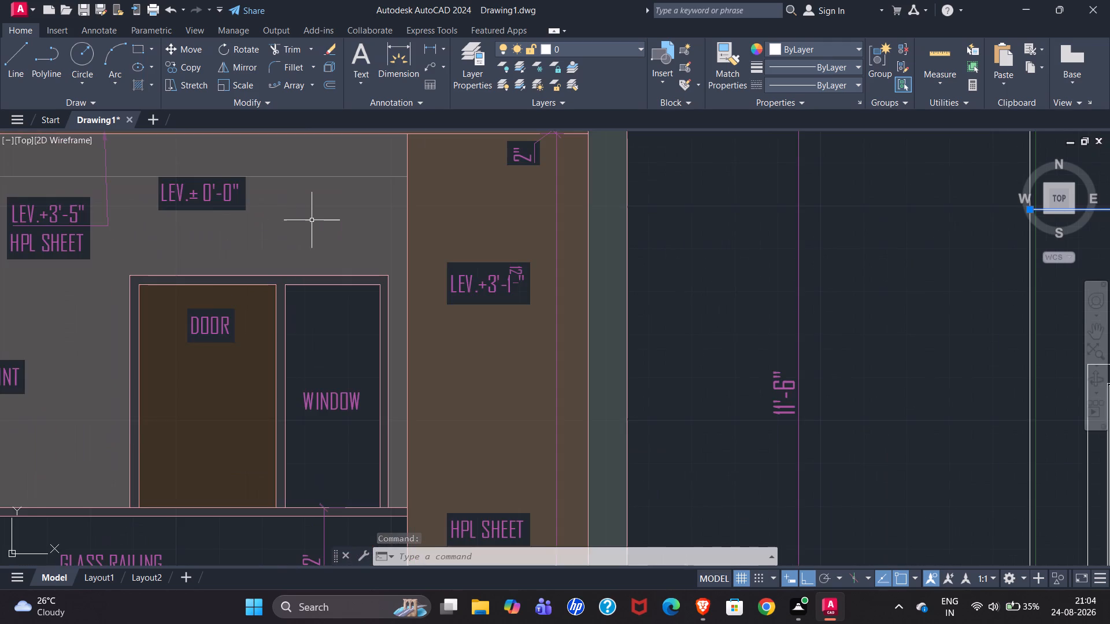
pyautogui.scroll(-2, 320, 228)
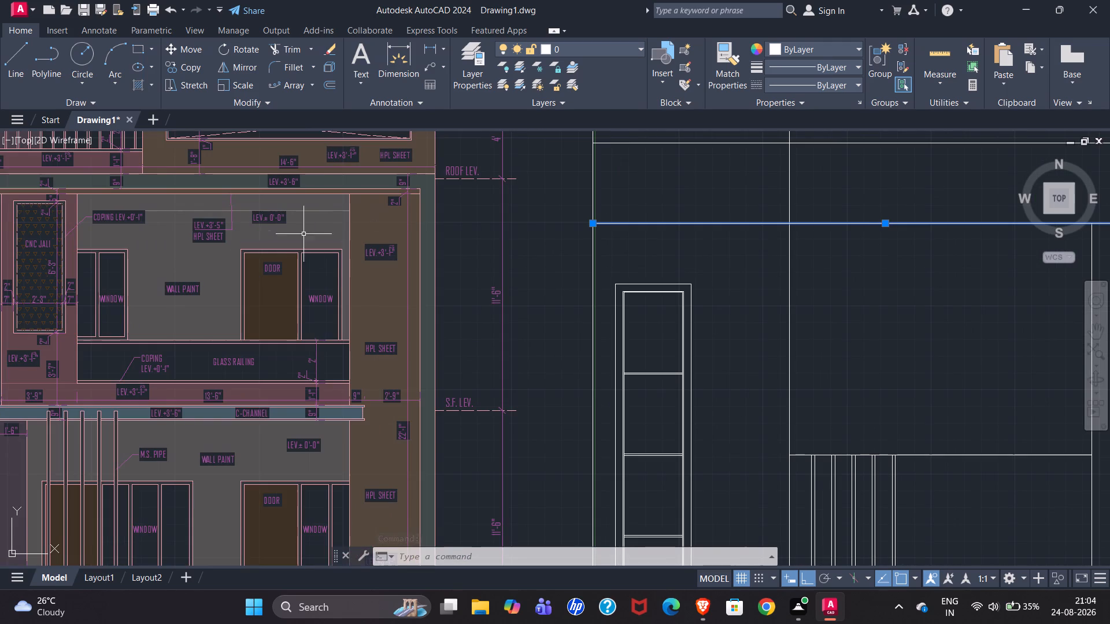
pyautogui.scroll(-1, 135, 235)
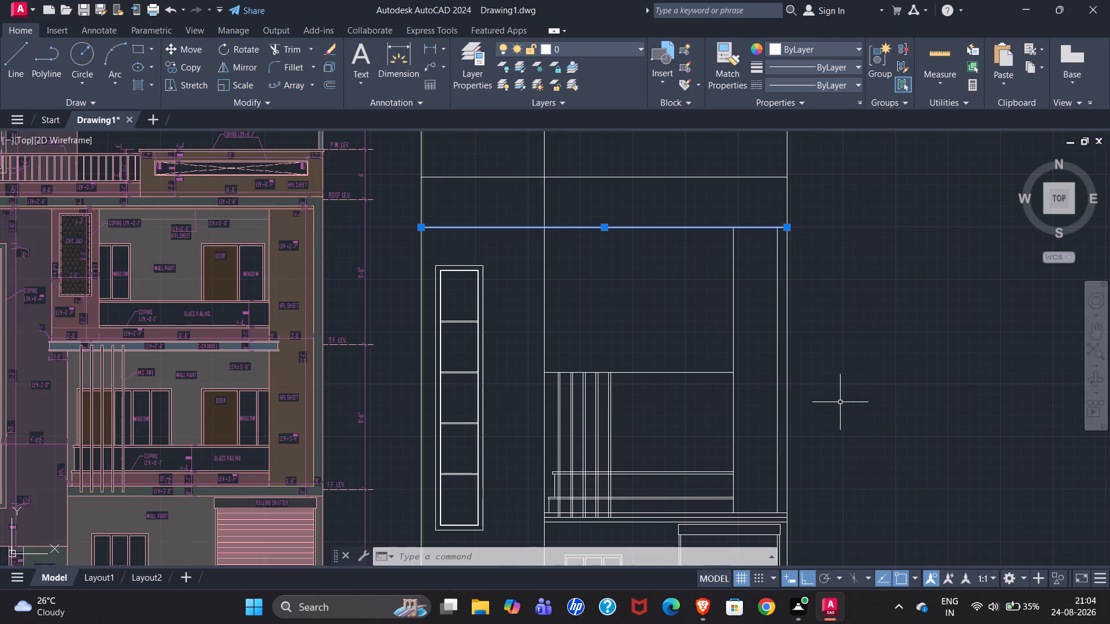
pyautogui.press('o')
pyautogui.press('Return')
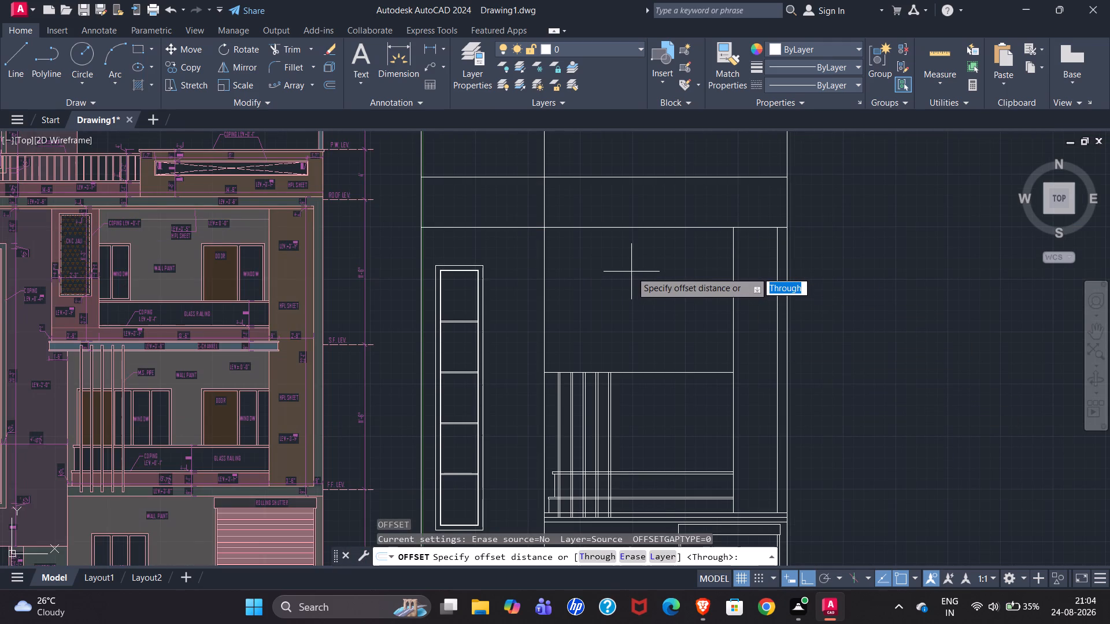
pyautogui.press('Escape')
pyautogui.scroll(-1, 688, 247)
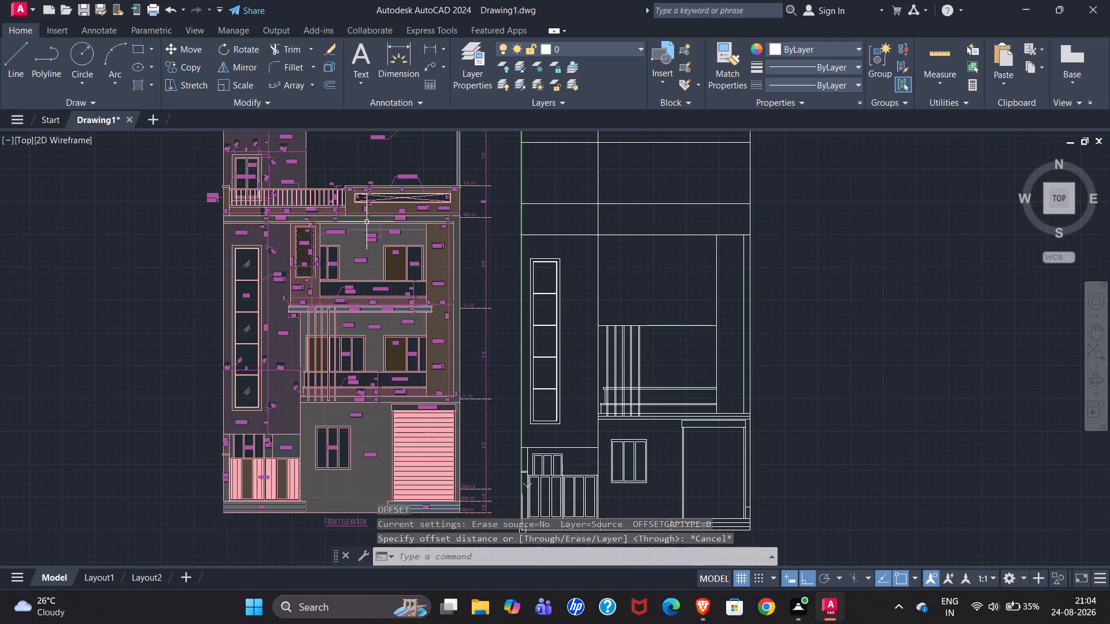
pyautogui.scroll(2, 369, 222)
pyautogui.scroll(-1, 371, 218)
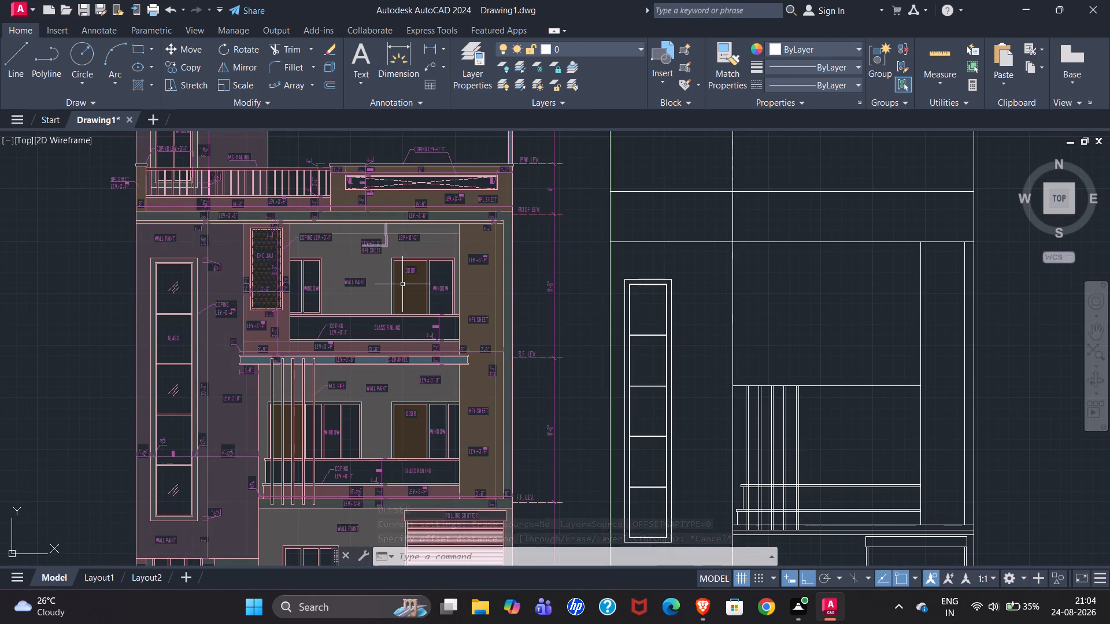
# Examine the reference elevation's C-channel at second-floor level, including its thickness and ends, against the redrawn second-floor line.
pyautogui.scroll(2, 315, 385)
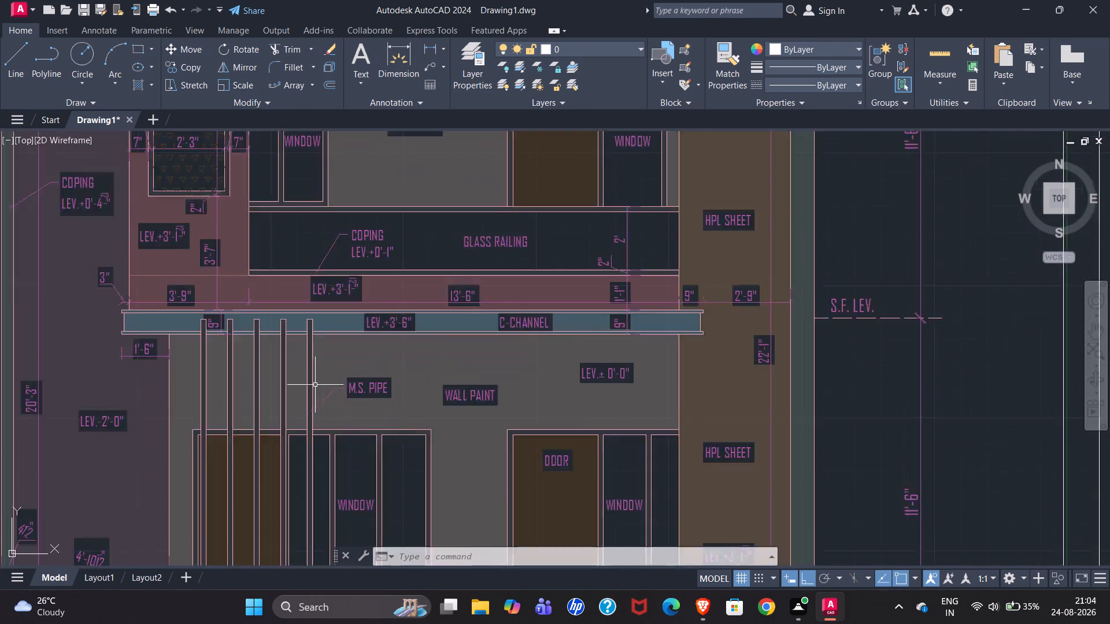
pyautogui.scroll(1, 315, 385)
pyautogui.scroll(-1, 294, 319)
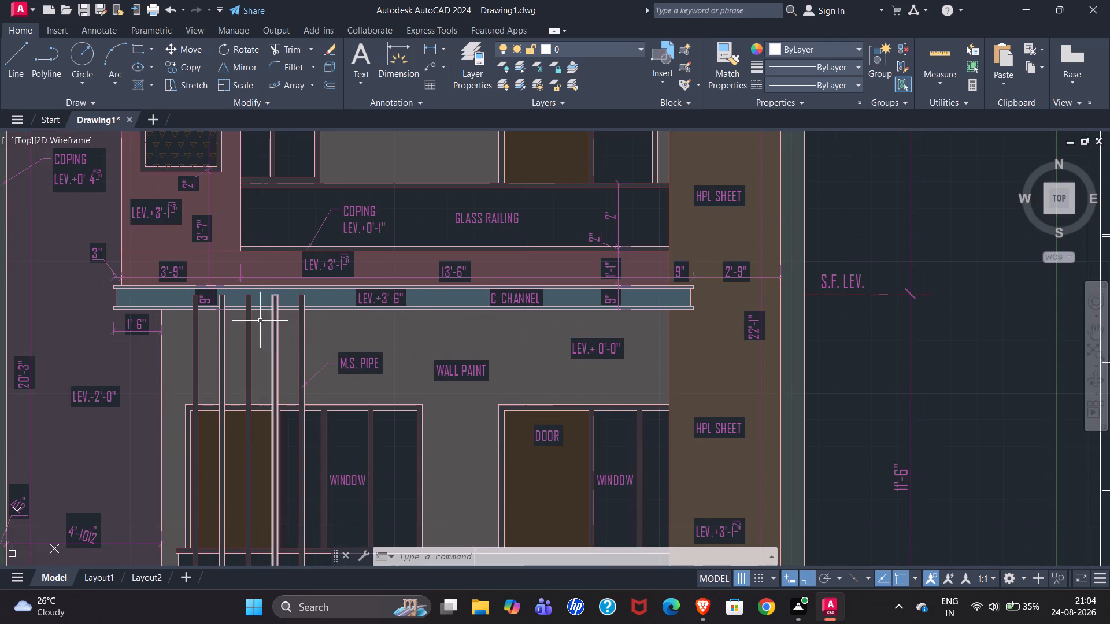
pyautogui.scroll(1, 230, 303)
pyautogui.scroll(-2, 216, 304)
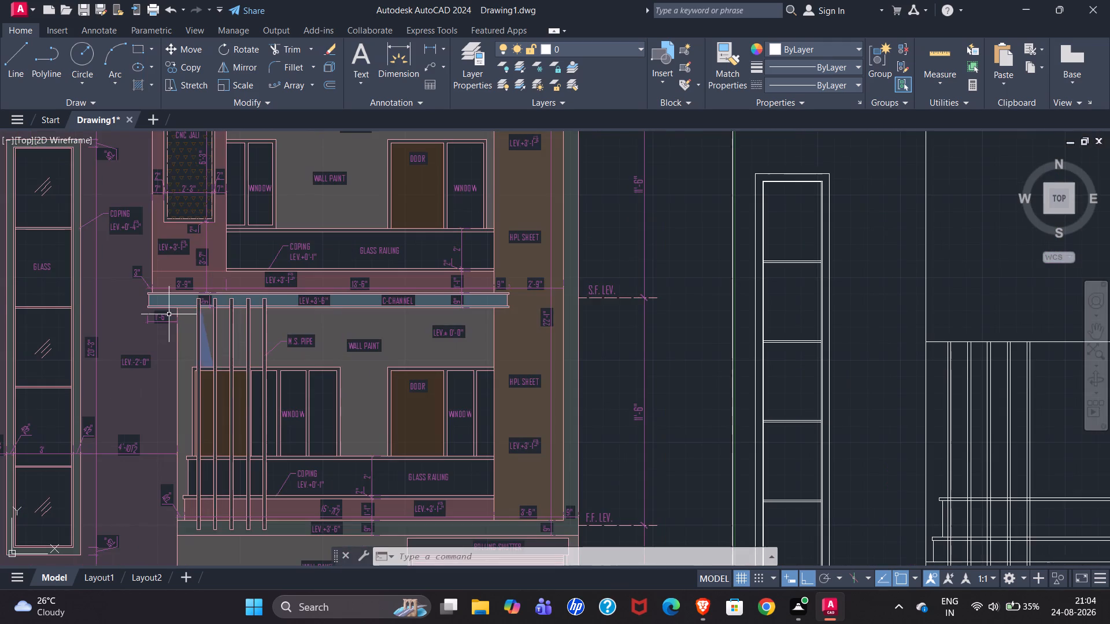
pyautogui.scroll(4, 168, 314)
pyautogui.scroll(-1, 168, 314)
pyautogui.scroll(-1, 118, 289)
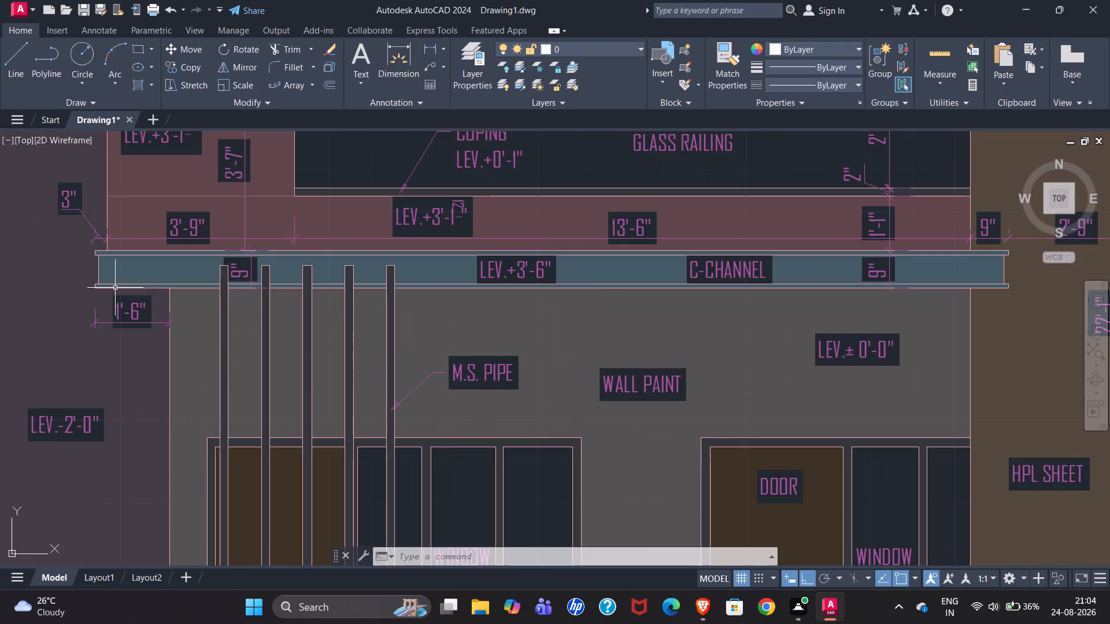
pyautogui.scroll(-3, 114, 288)
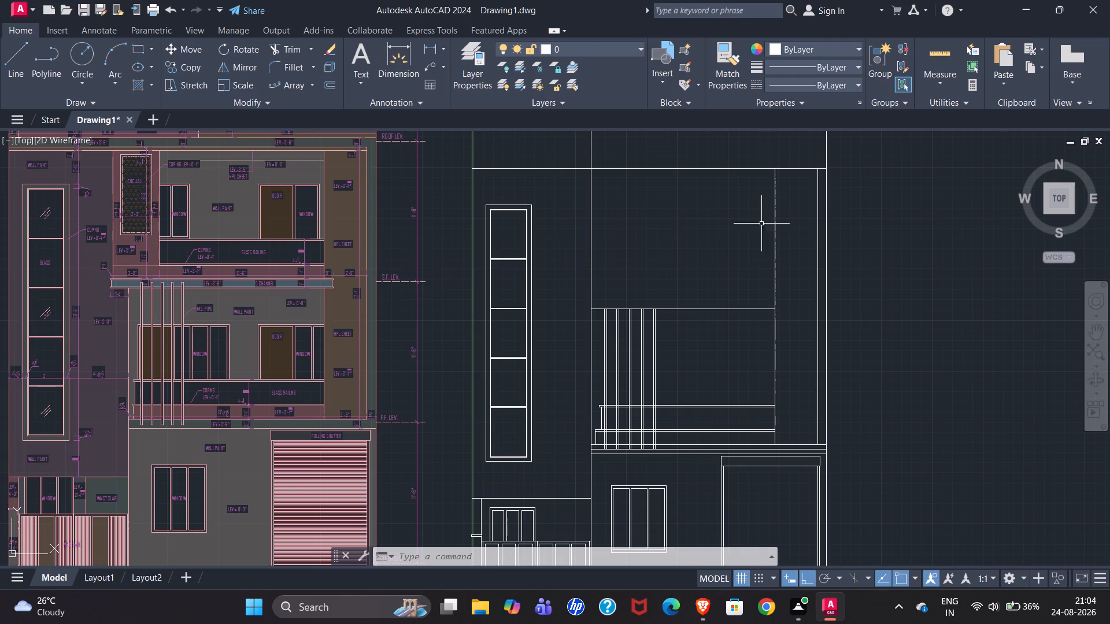
pyautogui.scroll(3, 665, 339)
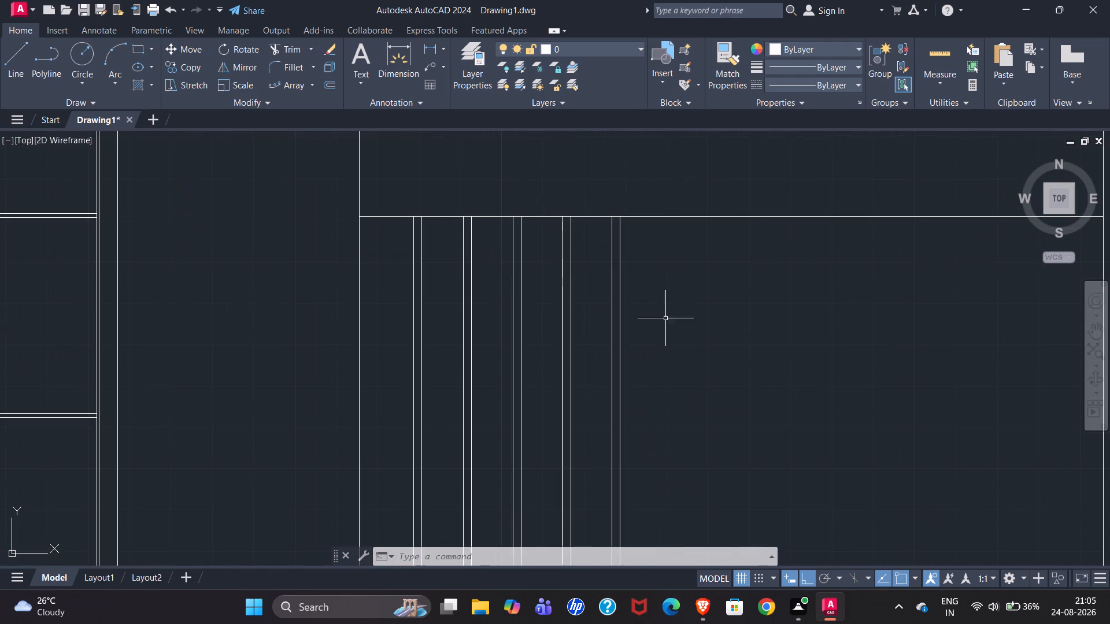
pyautogui.scroll(-3, 672, 298)
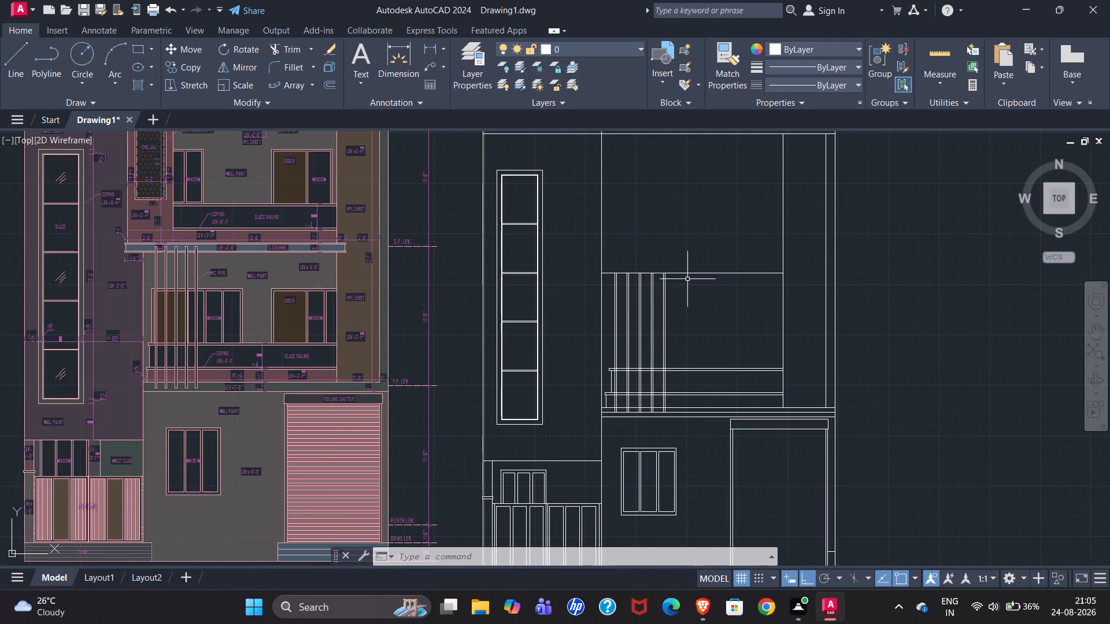
# Offset the horizontal second-floor line above the M.S. pipes by 4.5" both downward and upward to form the C-channel depth.
pyautogui.scroll(2, 671, 268)
pyautogui.click(679, 281)
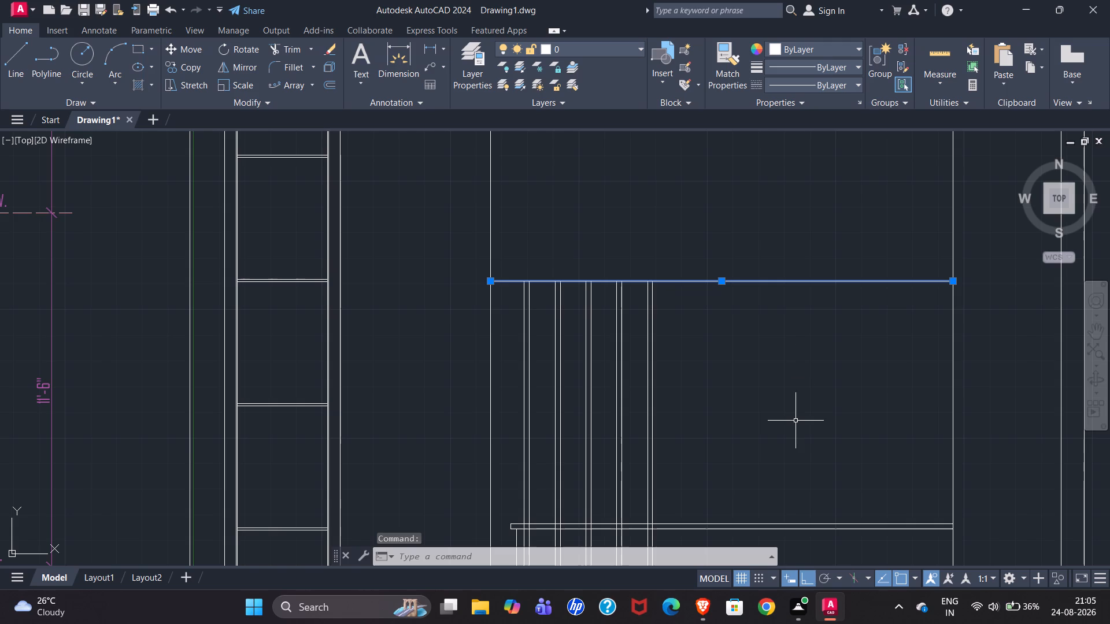
pyautogui.press('o')
pyautogui.press('Return')
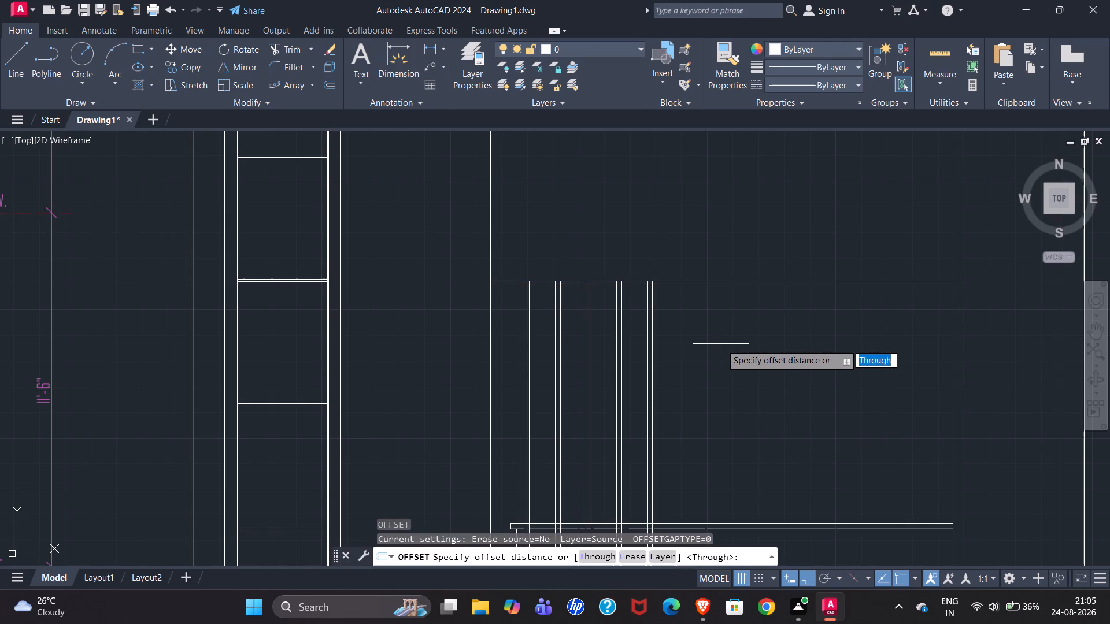
pyautogui.press('4')
pyautogui.write('.5"')
pyautogui.press('Return')
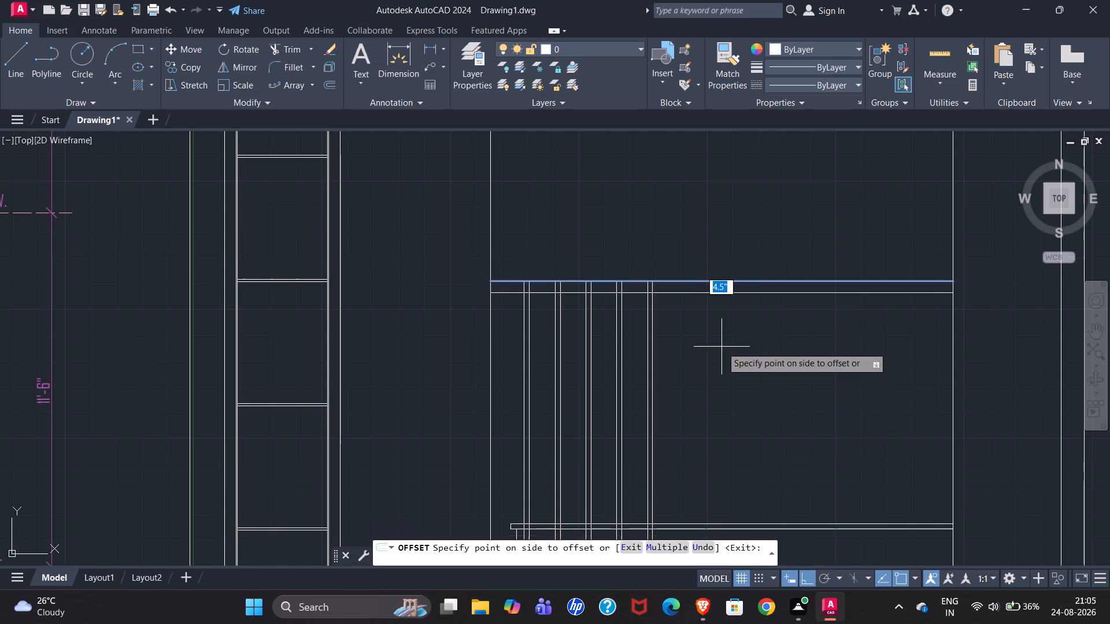
pyautogui.click(720, 363)
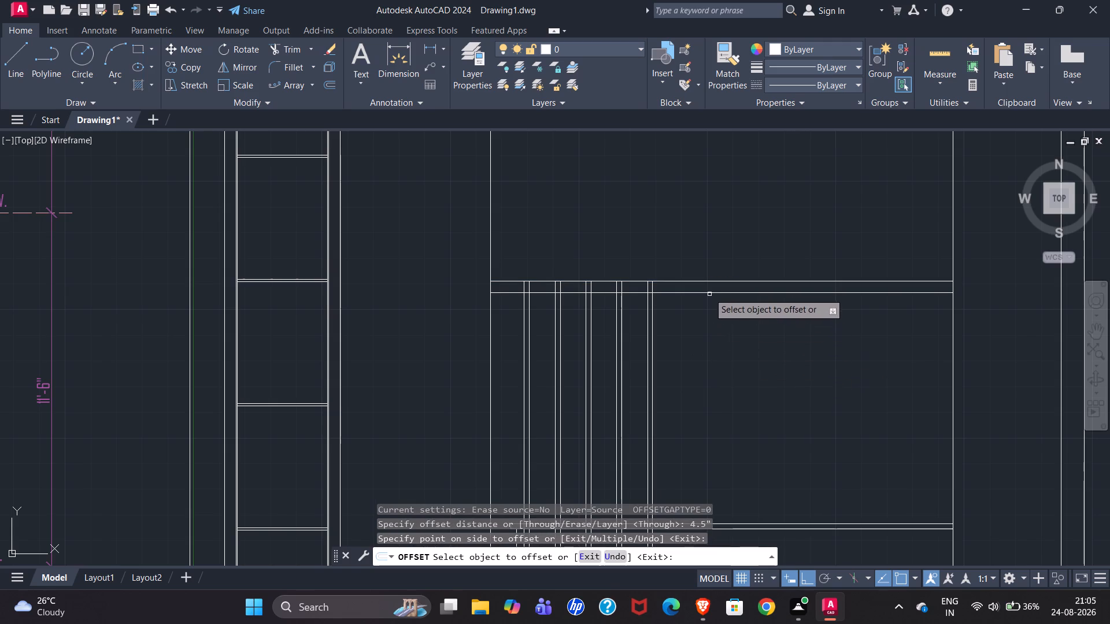
pyautogui.click(708, 283)
pyautogui.click(713, 259)
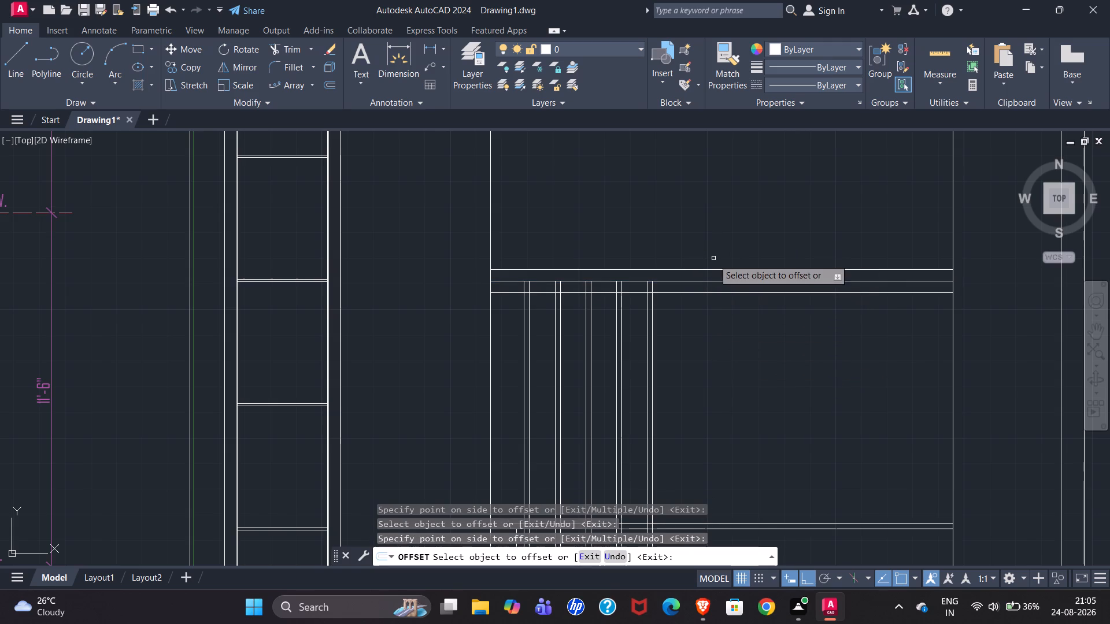
# Offset the C-channel's lower line 2" downward, and offset that new line 1" back upward for the bottom flange.
pyautogui.scroll(2, 583, 293)
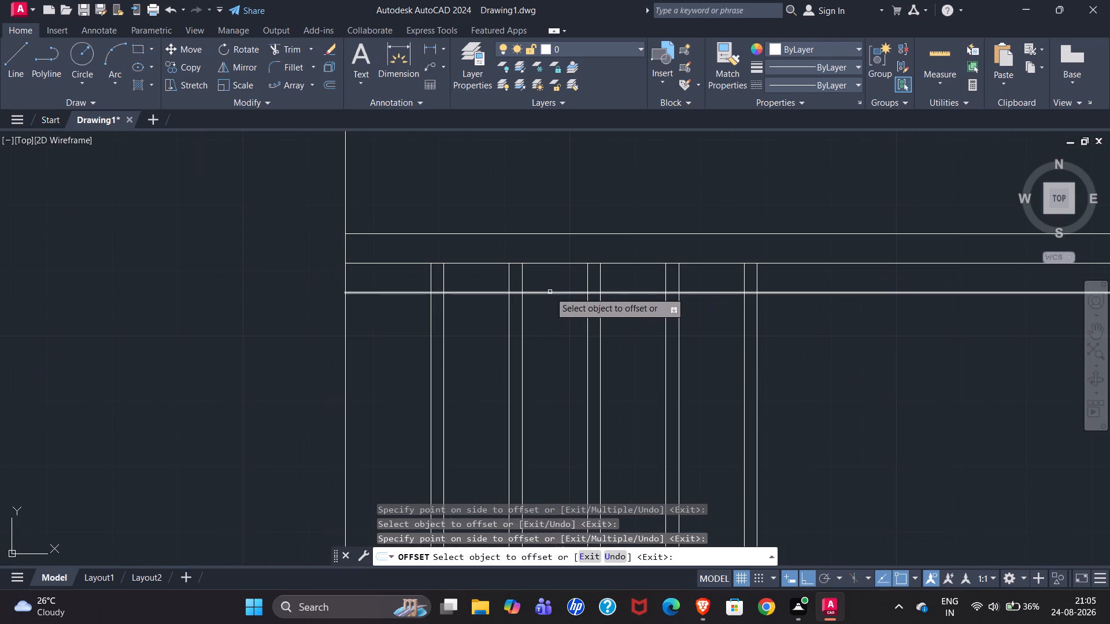
pyautogui.click(550, 292)
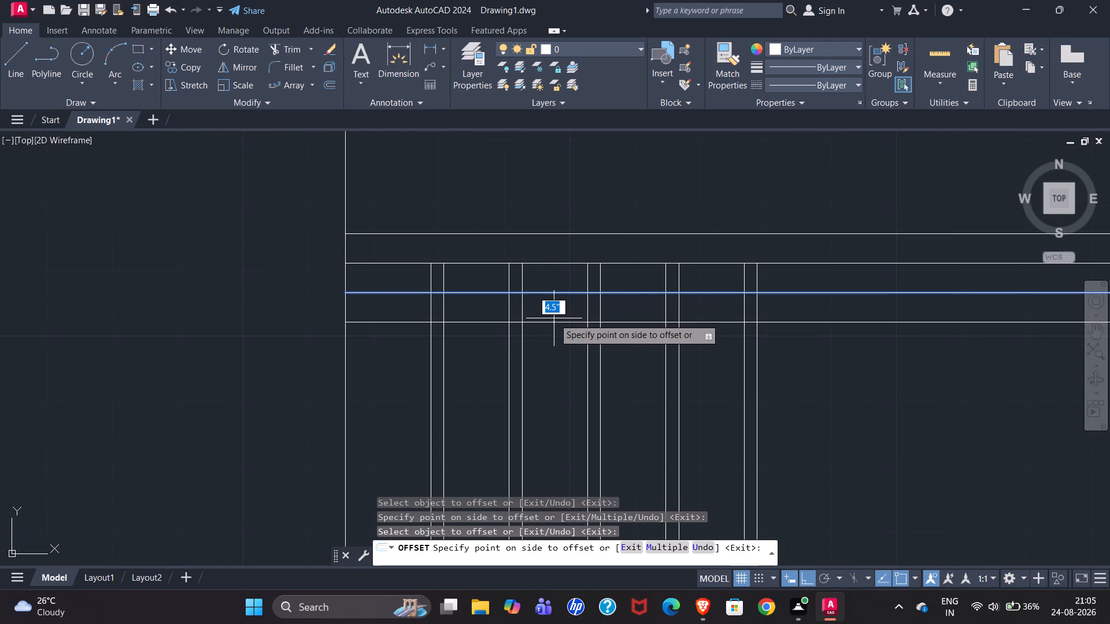
pyautogui.press('2')
pyautogui.hotkey('shift', '"')
pyautogui.press('Return')
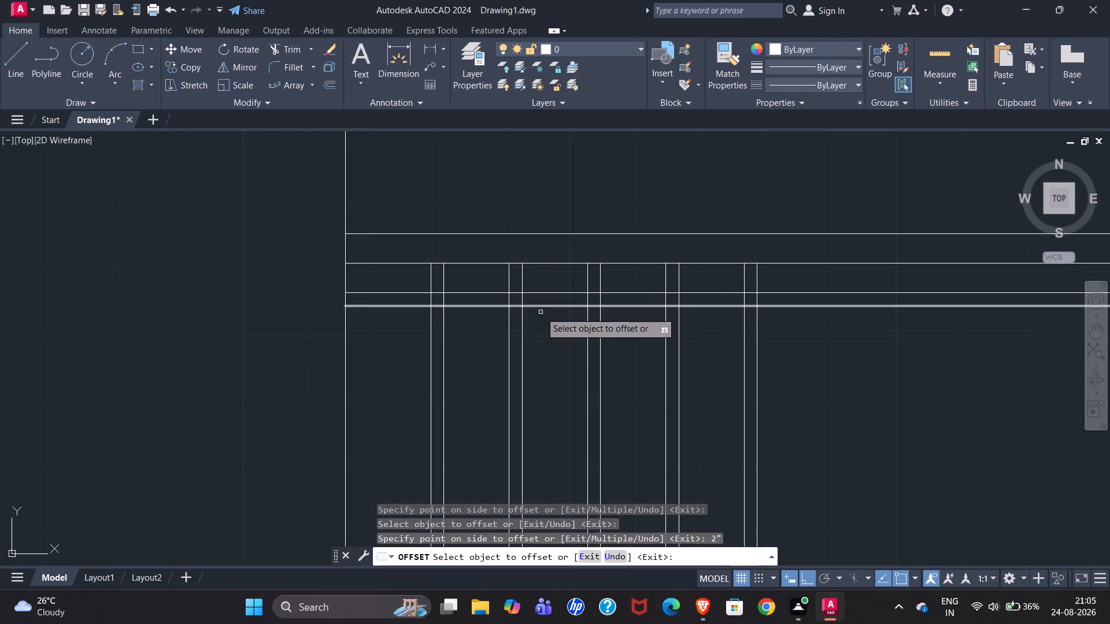
pyautogui.click(552, 305)
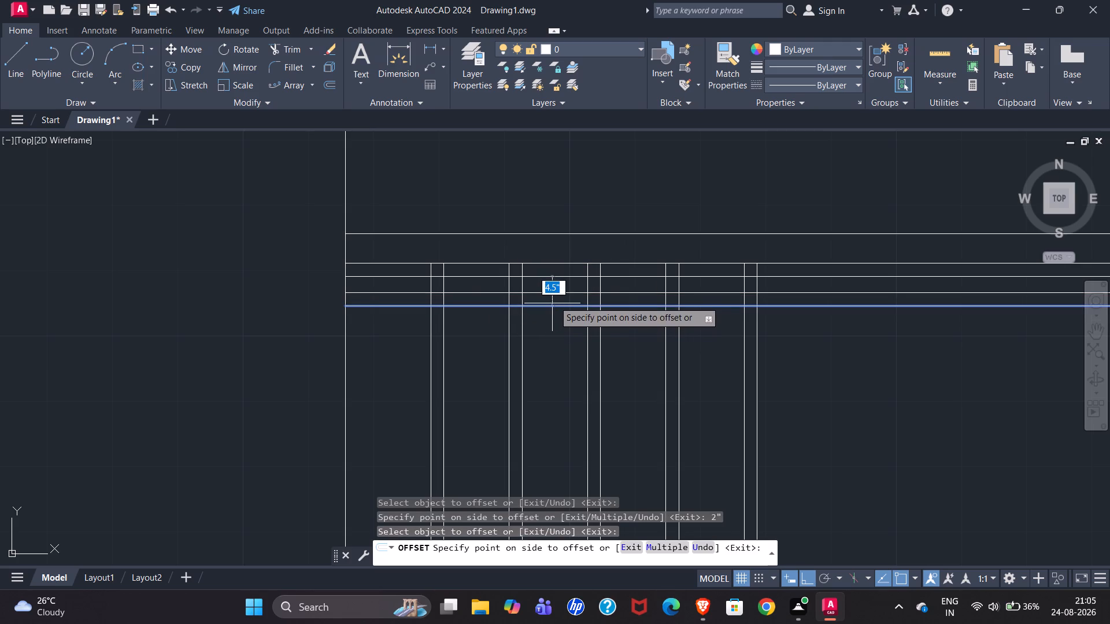
pyautogui.write('1"')
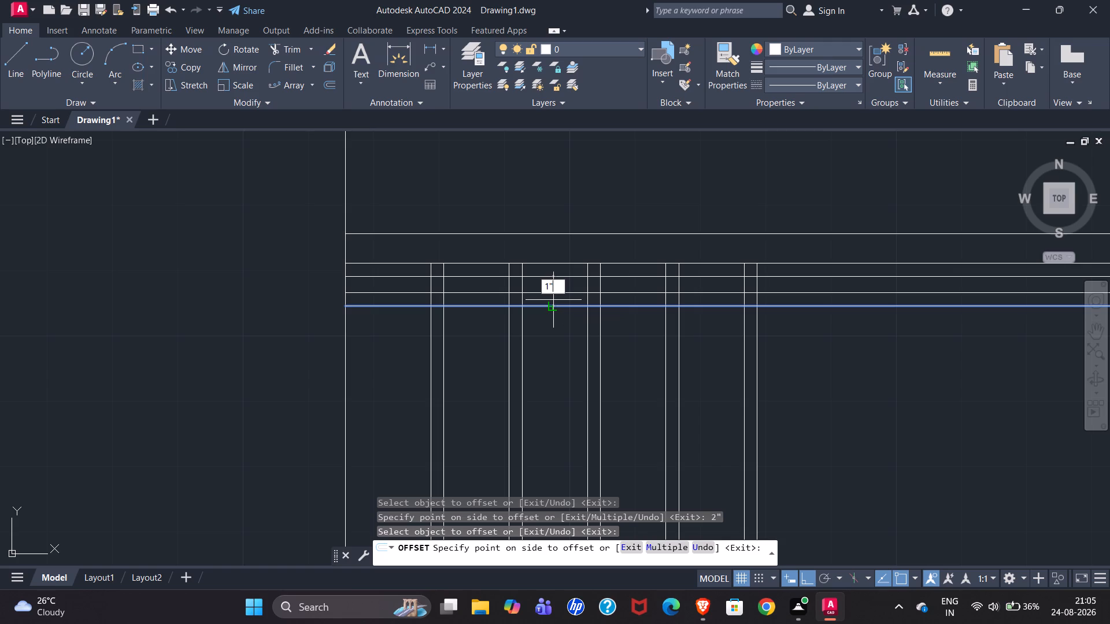
pyautogui.press('Return')
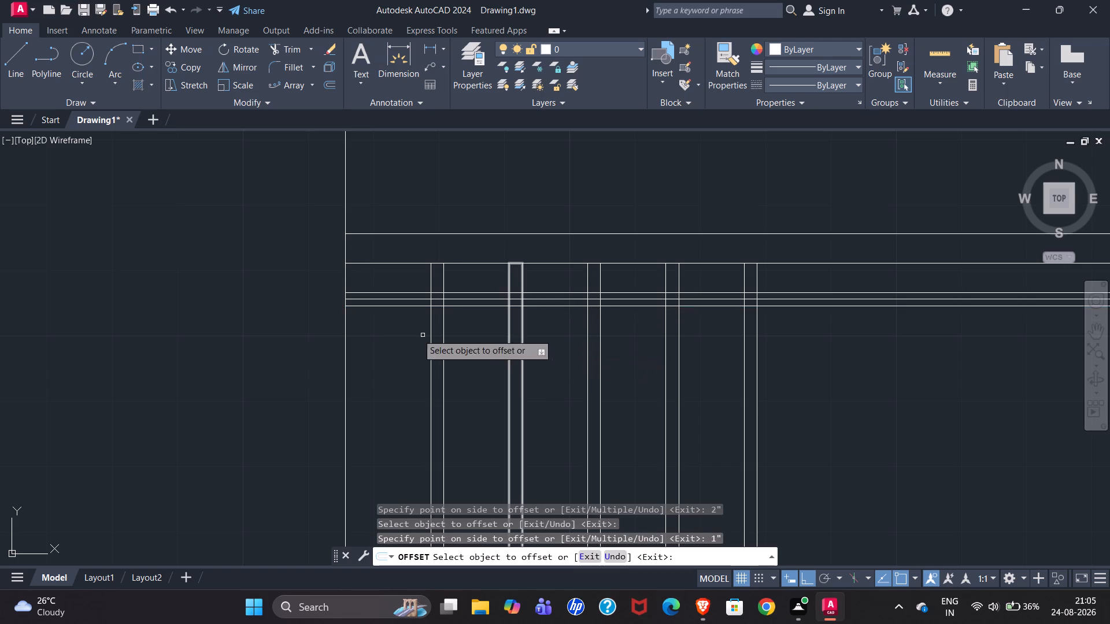
# Offset the C-channel's upper line 1" upward for the top flange.
pyautogui.click(407, 235)
pyautogui.write('1"')
pyautogui.press('Return')
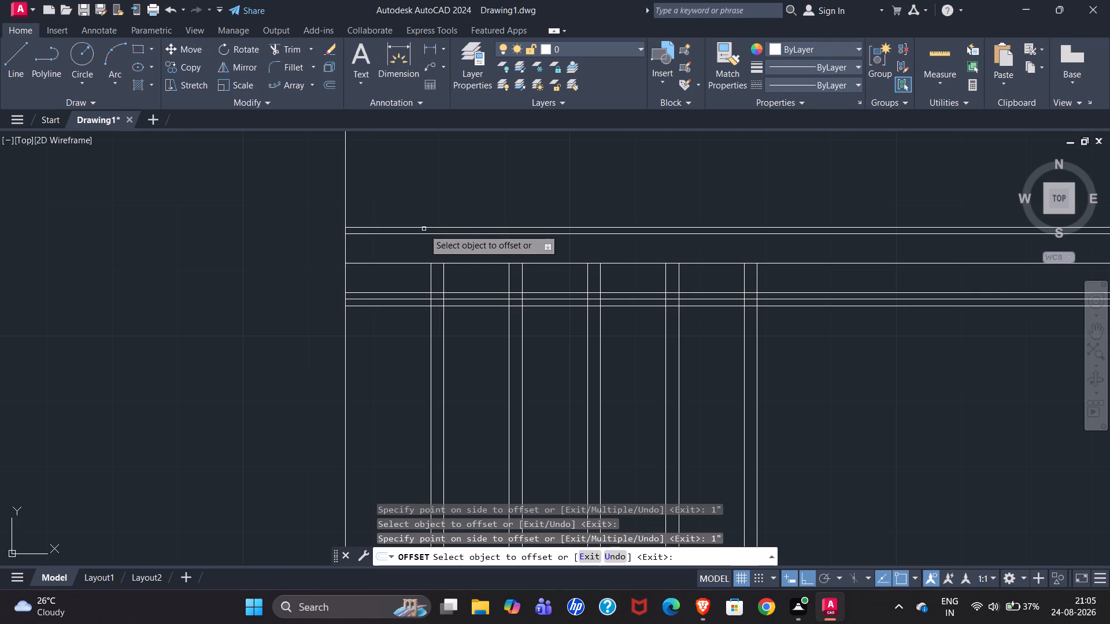
pyautogui.press('Escape')
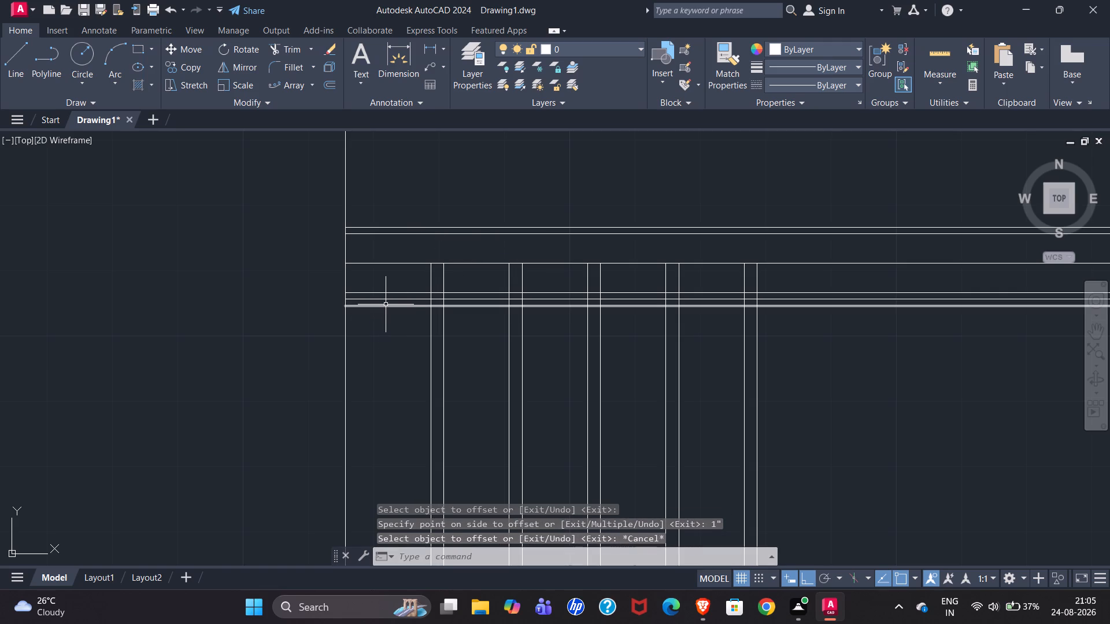
# Delete the lowest C-channel line, offset 2" below the channel's lower line.
pyautogui.click(386, 305)
pyautogui.press('Delete')
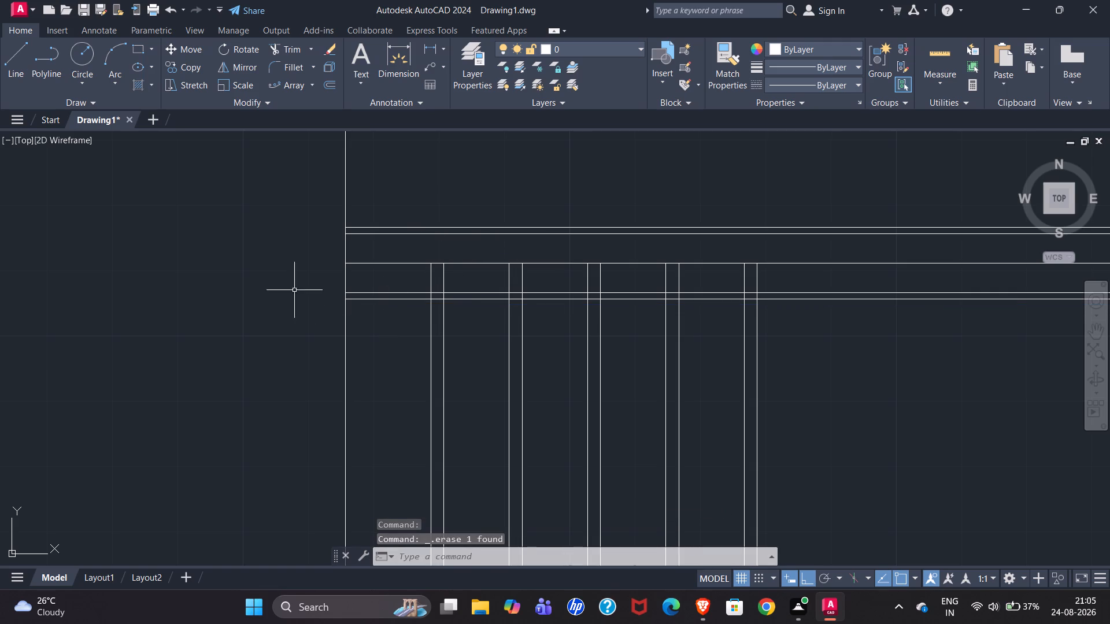
# Examine the reference C-channel's end overhangs, flange edges and pipe tops against the redrawn C-channel lines.
pyautogui.scroll(-2, 277, 289)
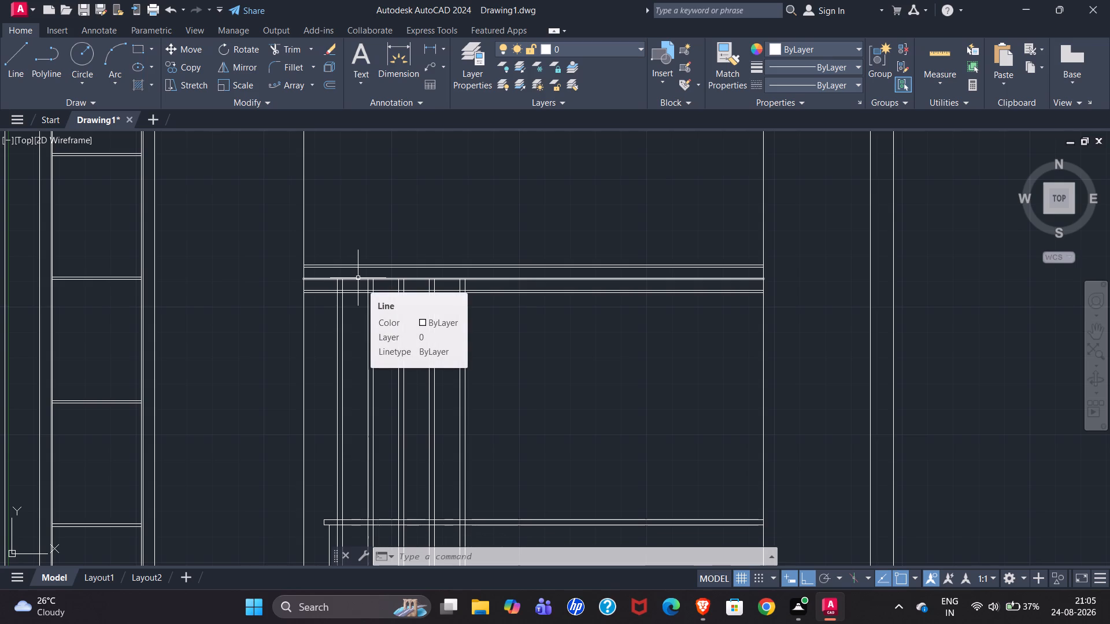
pyautogui.scroll(-1, 845, 335)
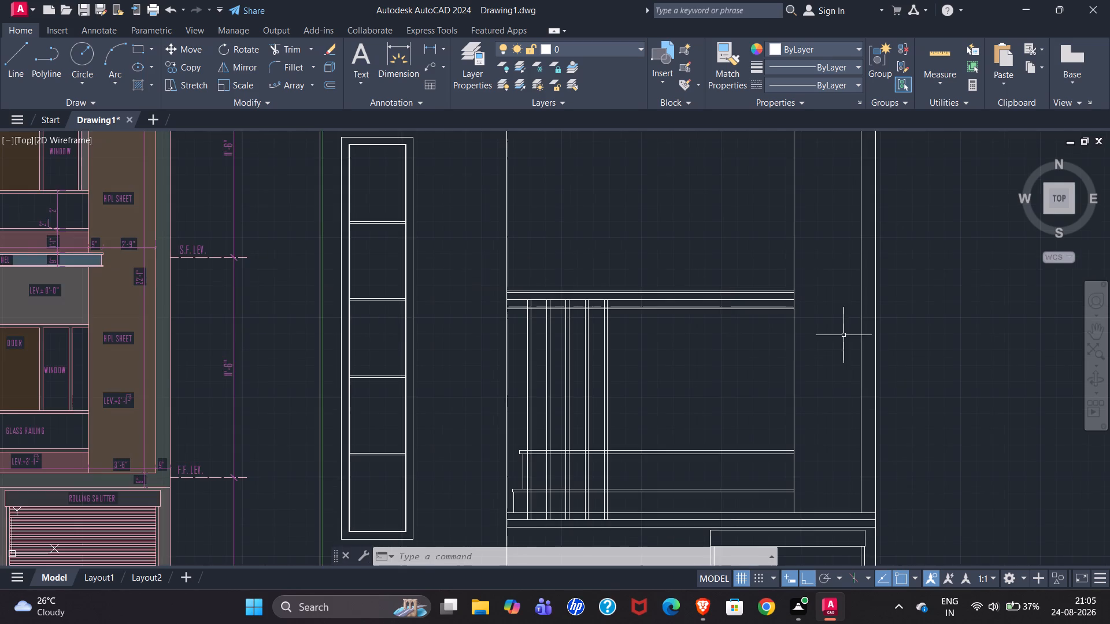
pyautogui.scroll(-3, 829, 335)
pyautogui.scroll(3, 632, 329)
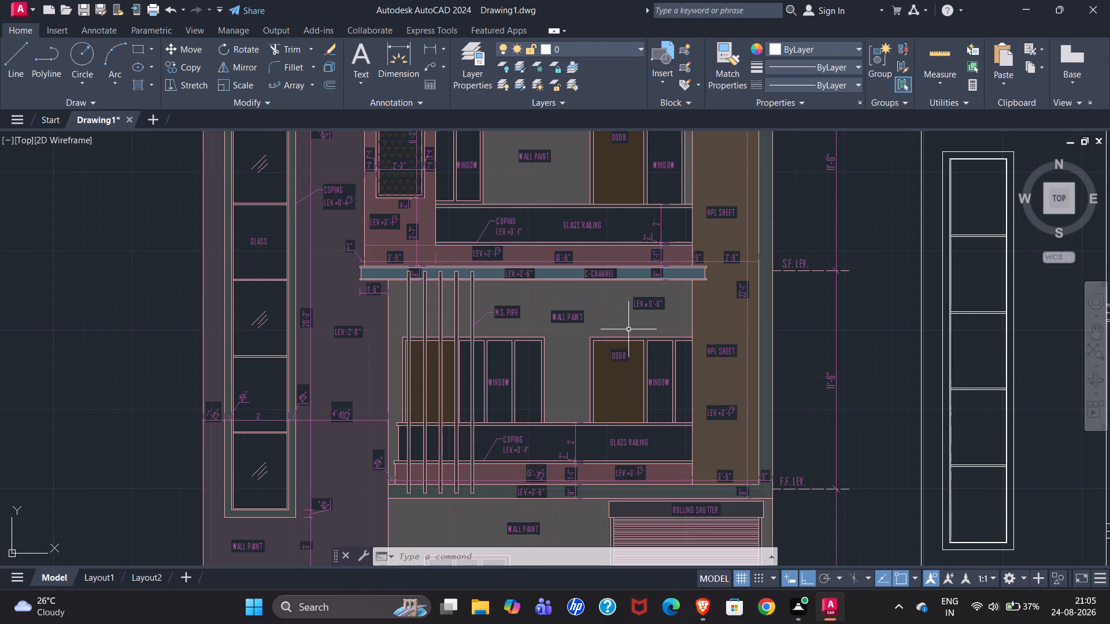
pyautogui.scroll(3, 441, 282)
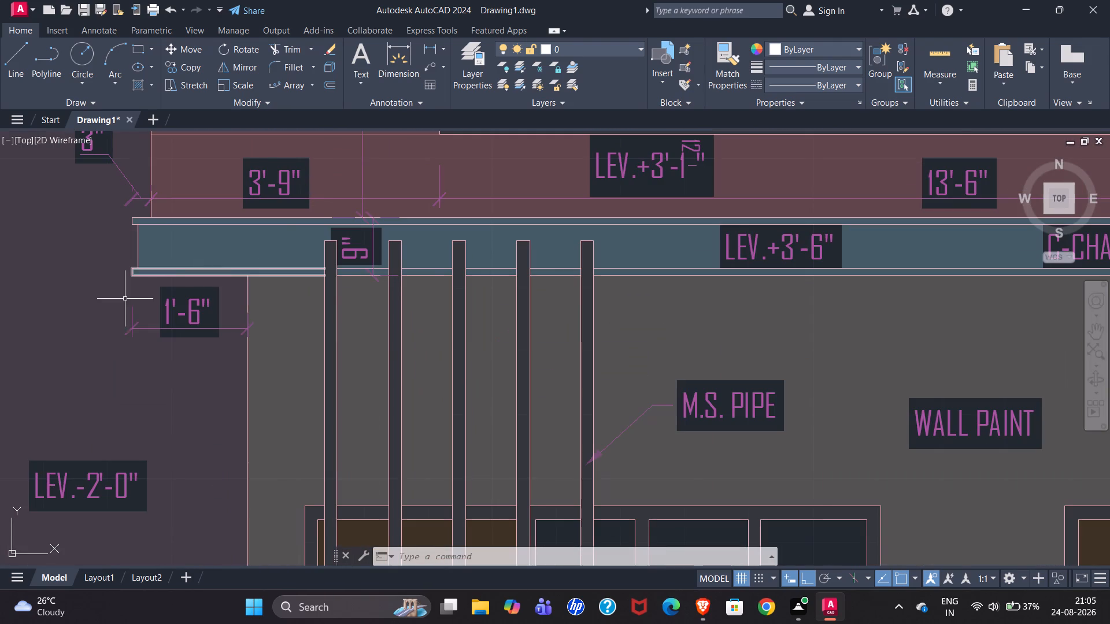
pyautogui.scroll(-1, 103, 300)
pyautogui.scroll(-1, 0, 308)
pyautogui.scroll(-1, 353, 342)
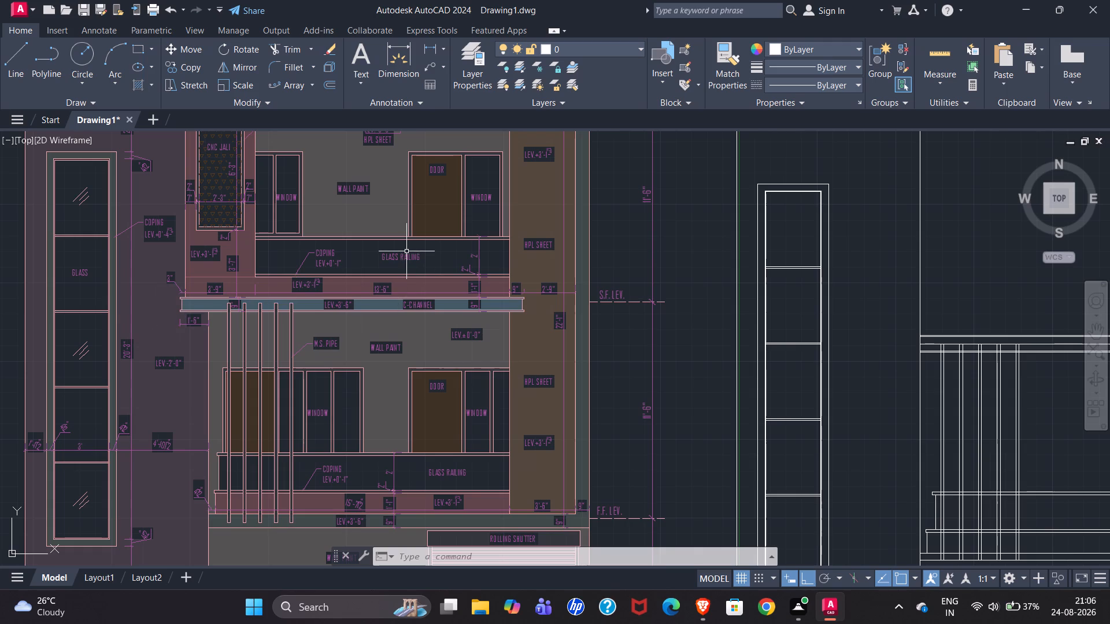
pyautogui.scroll(4, 198, 325)
pyautogui.scroll(-2, 241, 304)
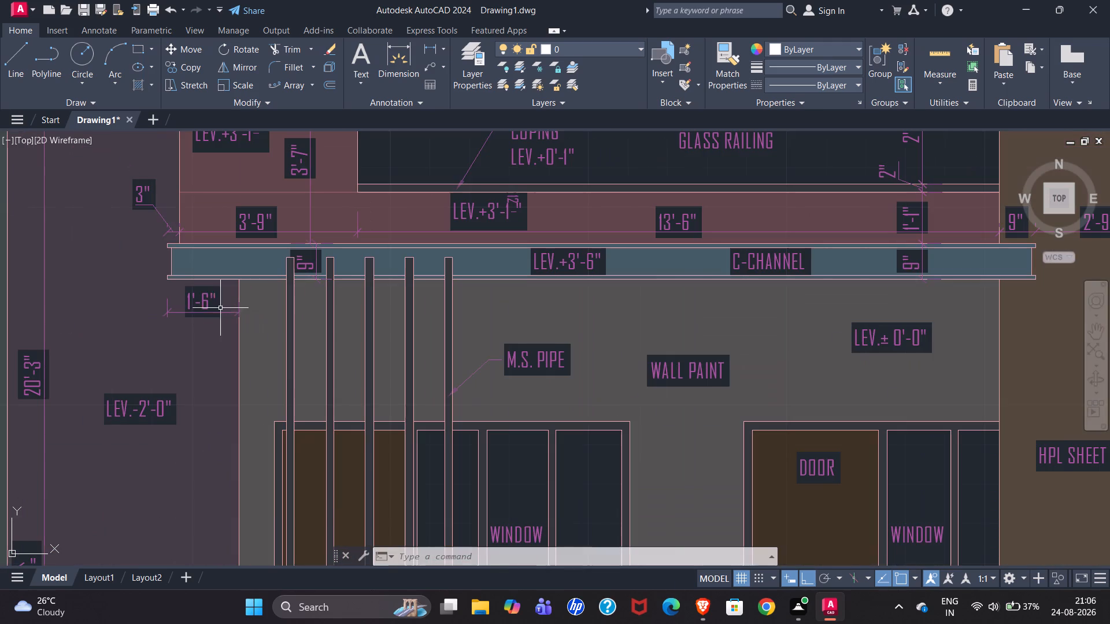
pyautogui.scroll(-1, 204, 309)
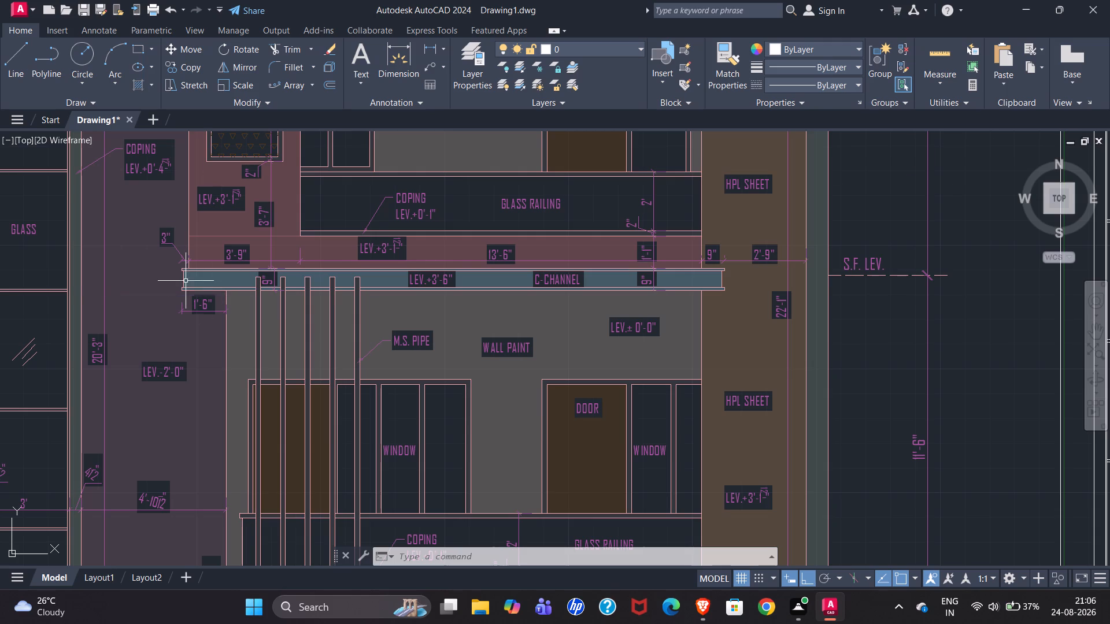
pyautogui.scroll(4, 186, 281)
pyautogui.scroll(-4, 141, 263)
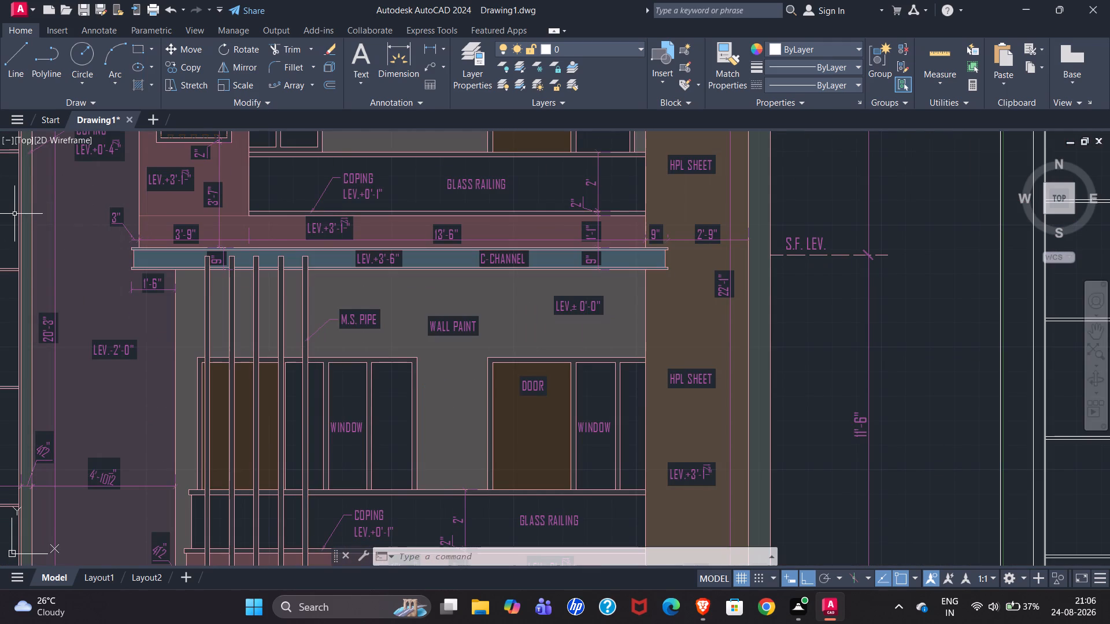
pyautogui.scroll(2, 19, 214)
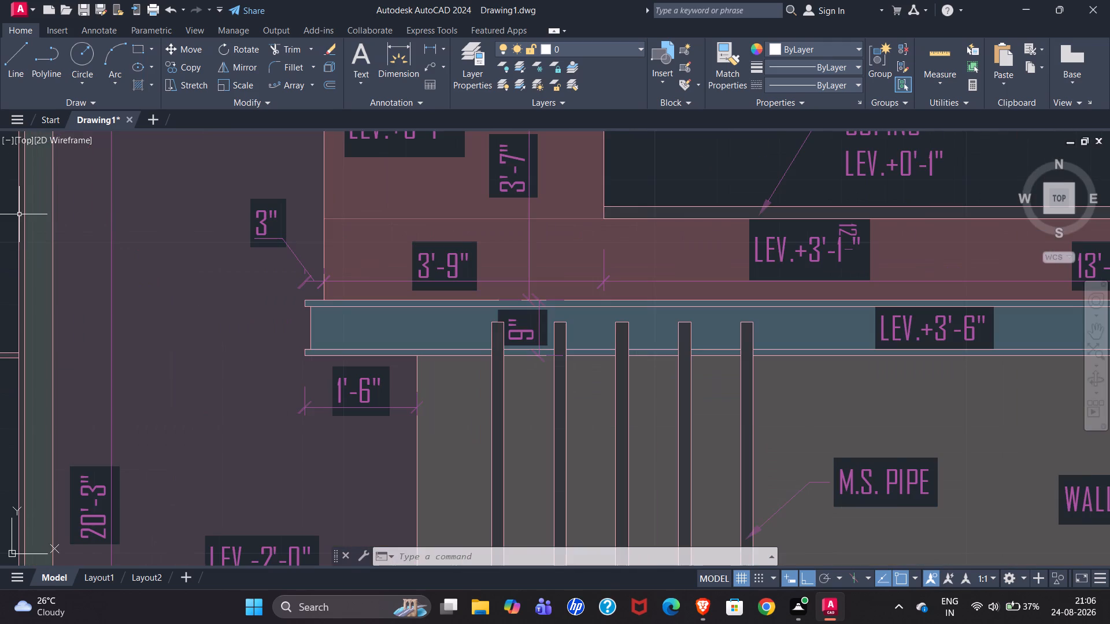
pyautogui.scroll(-1, 0, 228)
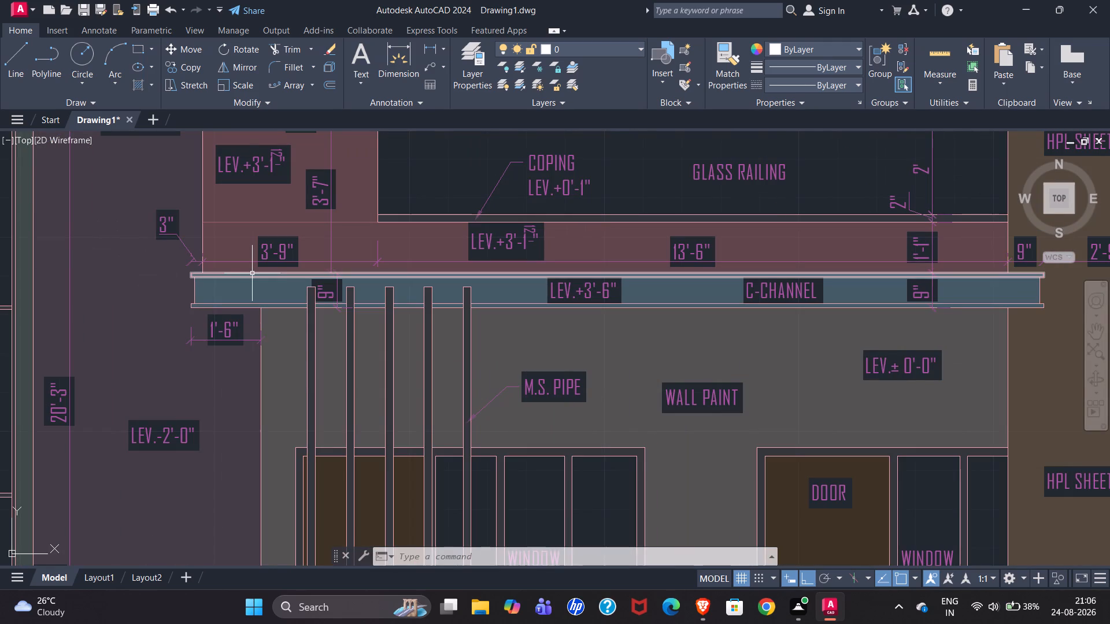
pyautogui.scroll(1, 307, 291)
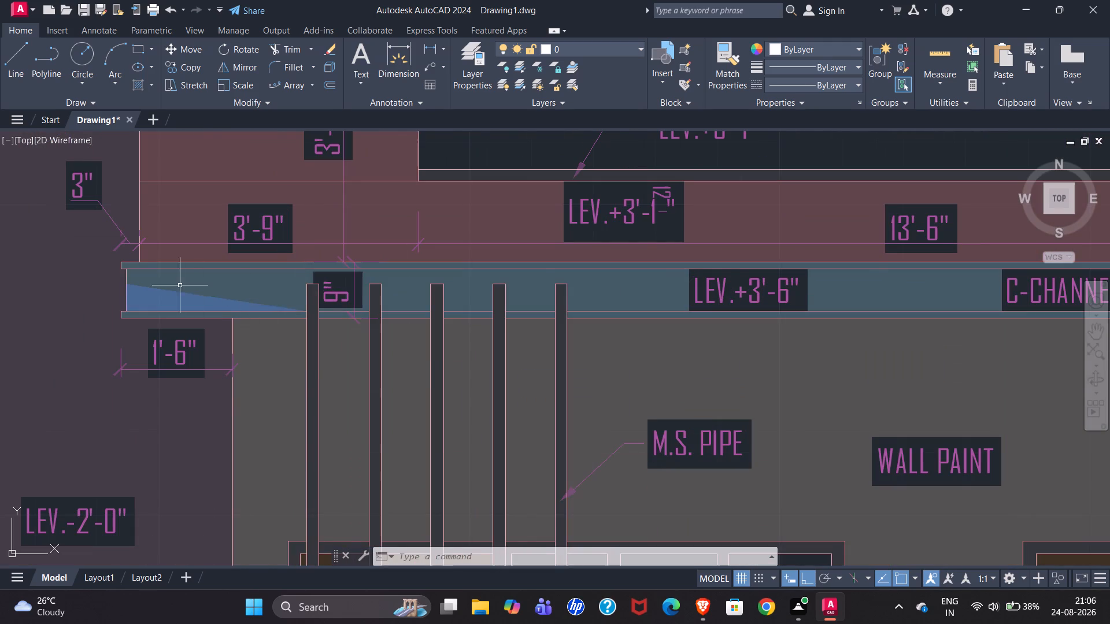
pyautogui.scroll(-3, 110, 270)
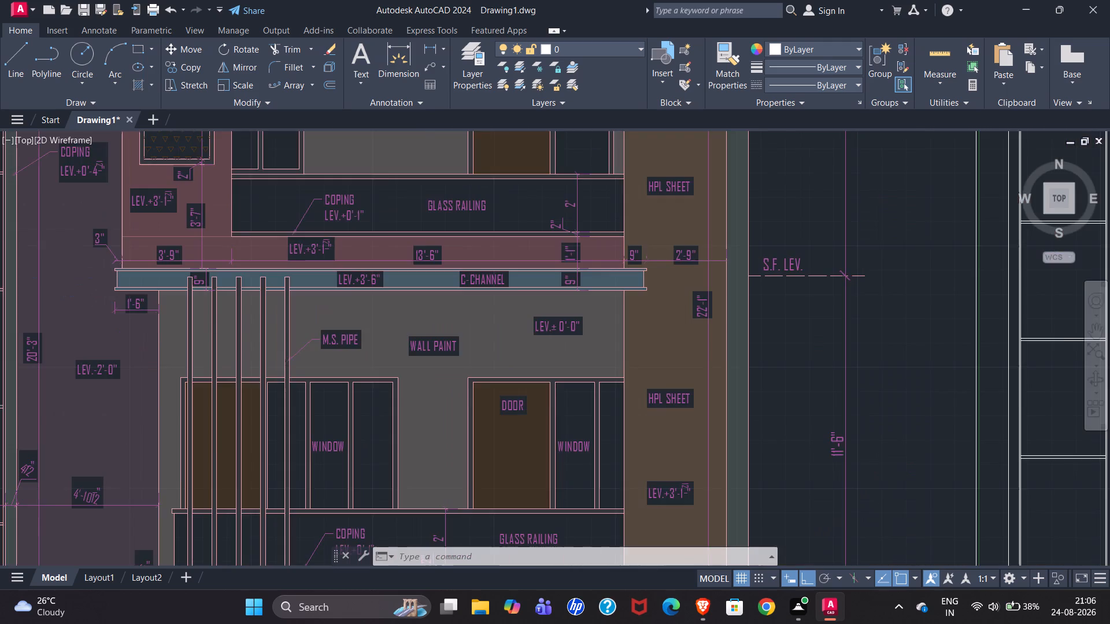
pyautogui.scroll(-1, 144, 274)
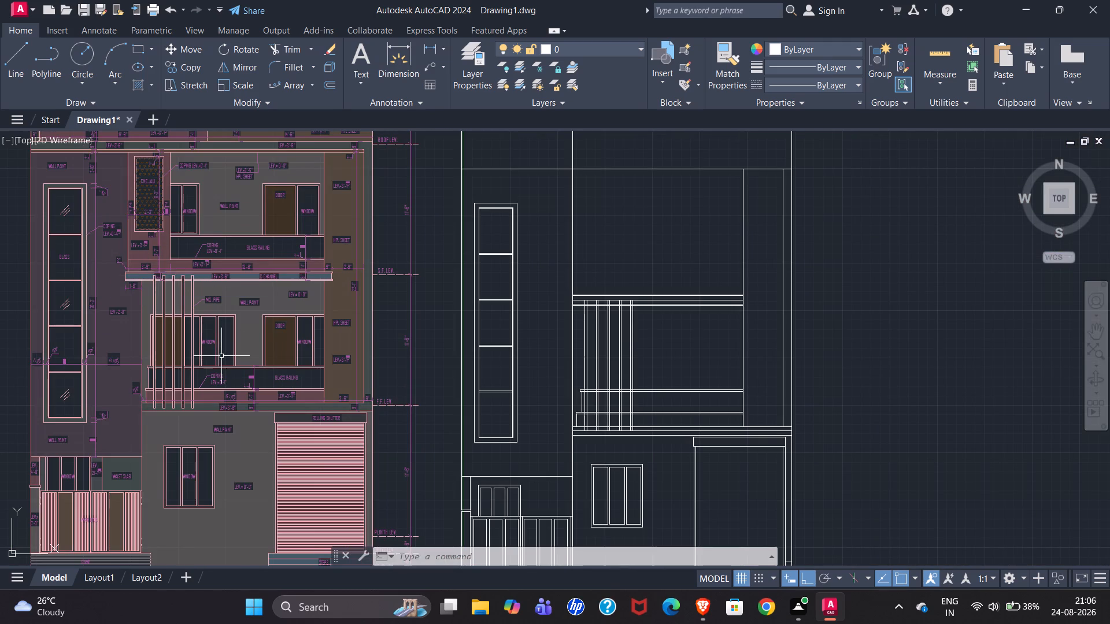
pyautogui.scroll(2, 221, 356)
pyautogui.scroll(-2, 86, 292)
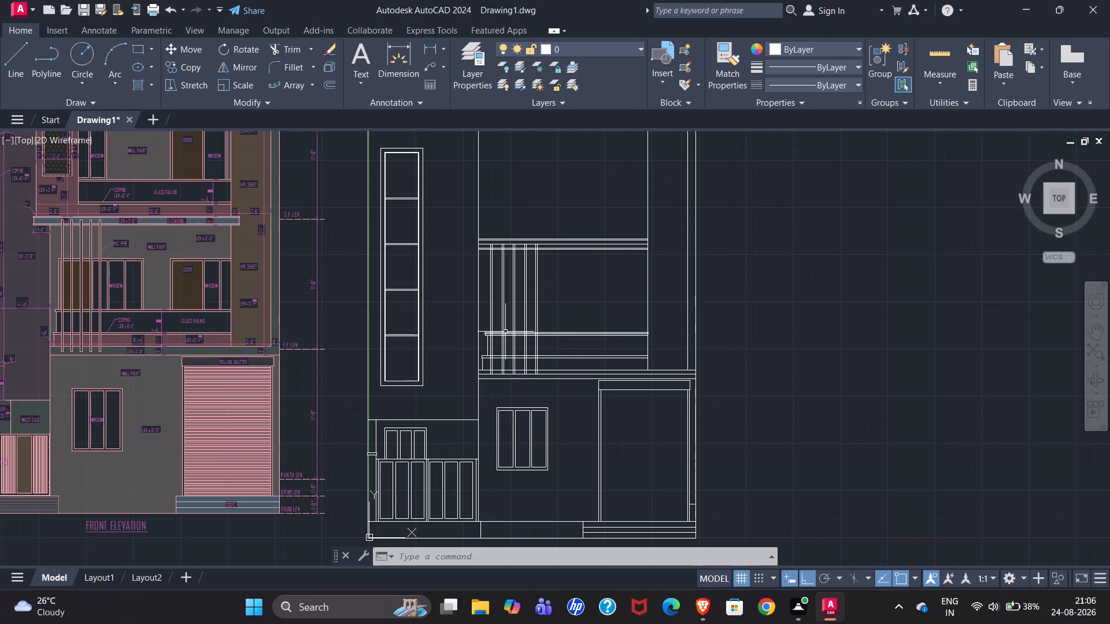
# Examine the reference's first-floor door and window openings behind the M.S. pipes and glass railing against the redrawn elevation.
pyautogui.scroll(3, 84, 302)
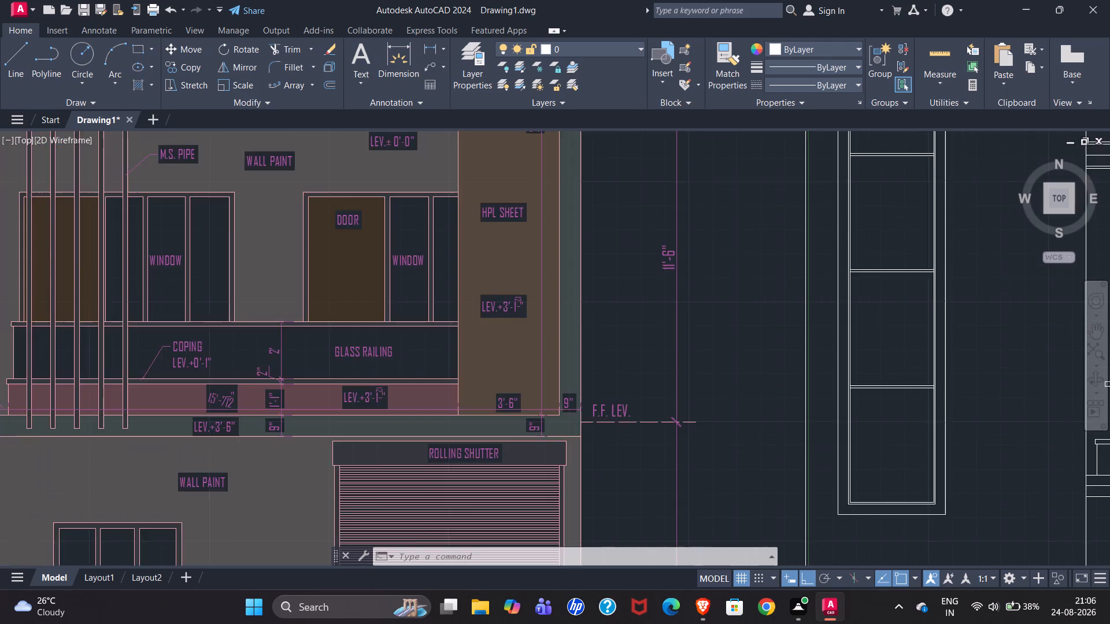
pyautogui.scroll(-1, 193, 295)
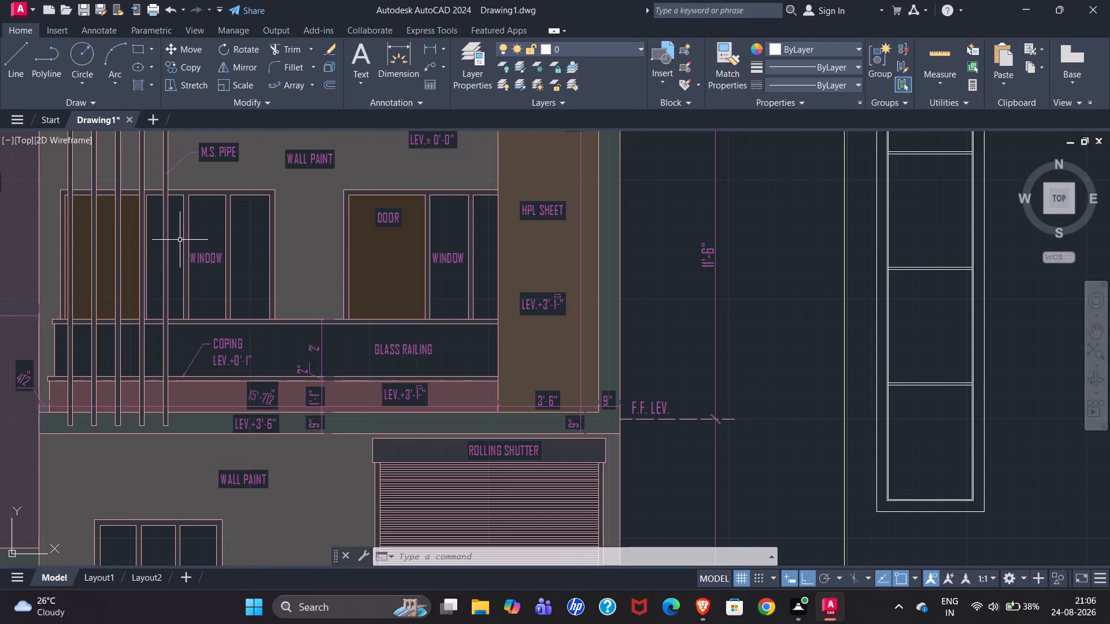
pyautogui.scroll(-1, 177, 258)
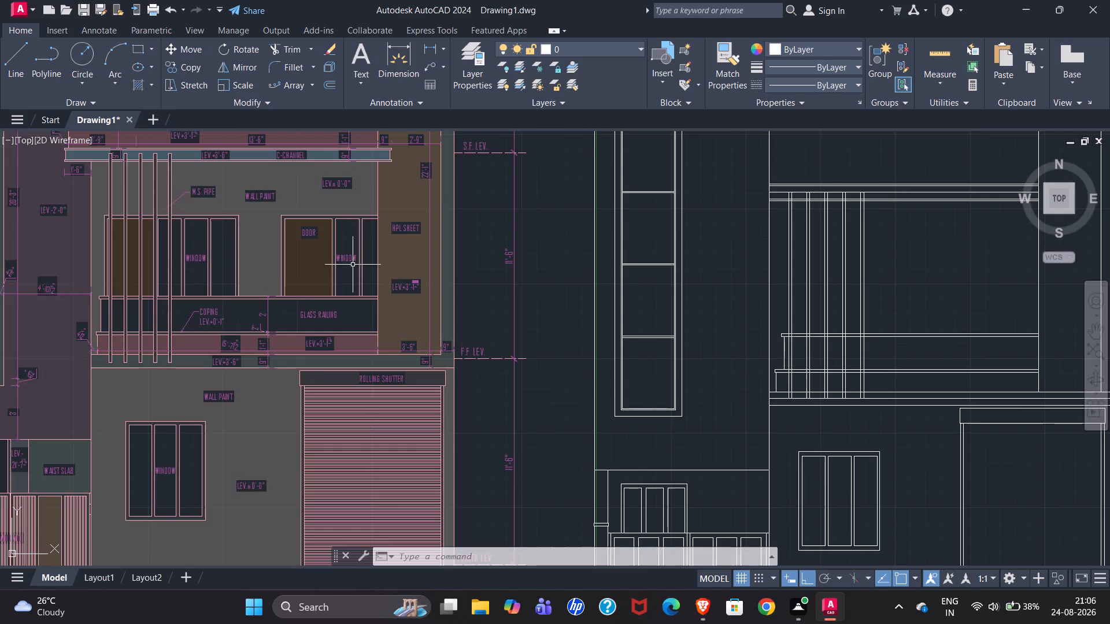
pyautogui.scroll(1, 351, 263)
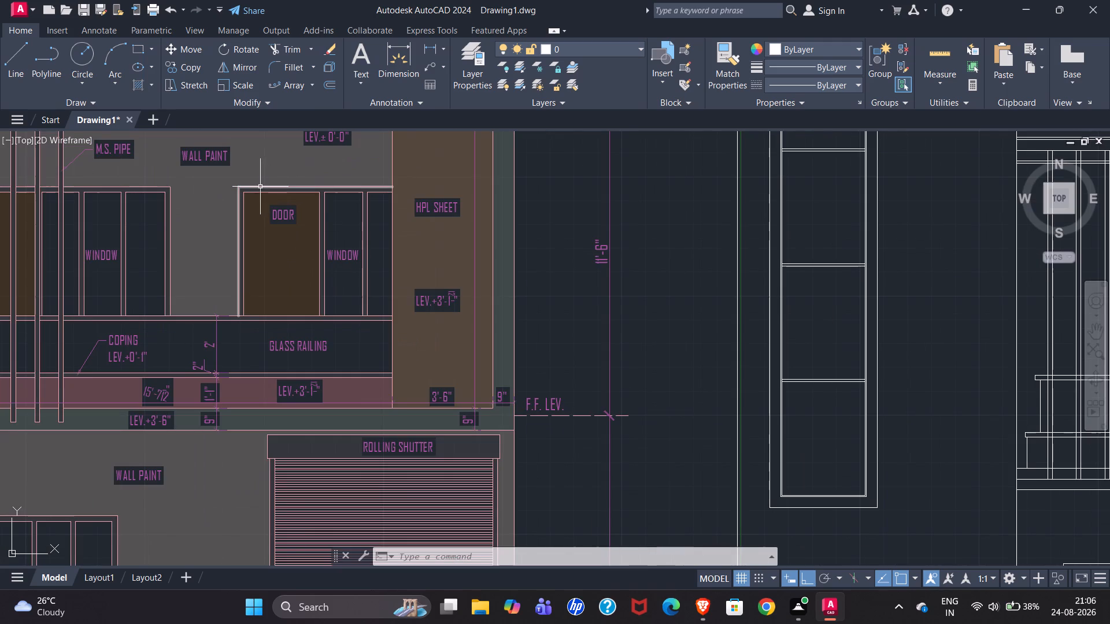
pyautogui.scroll(-1, 160, 231)
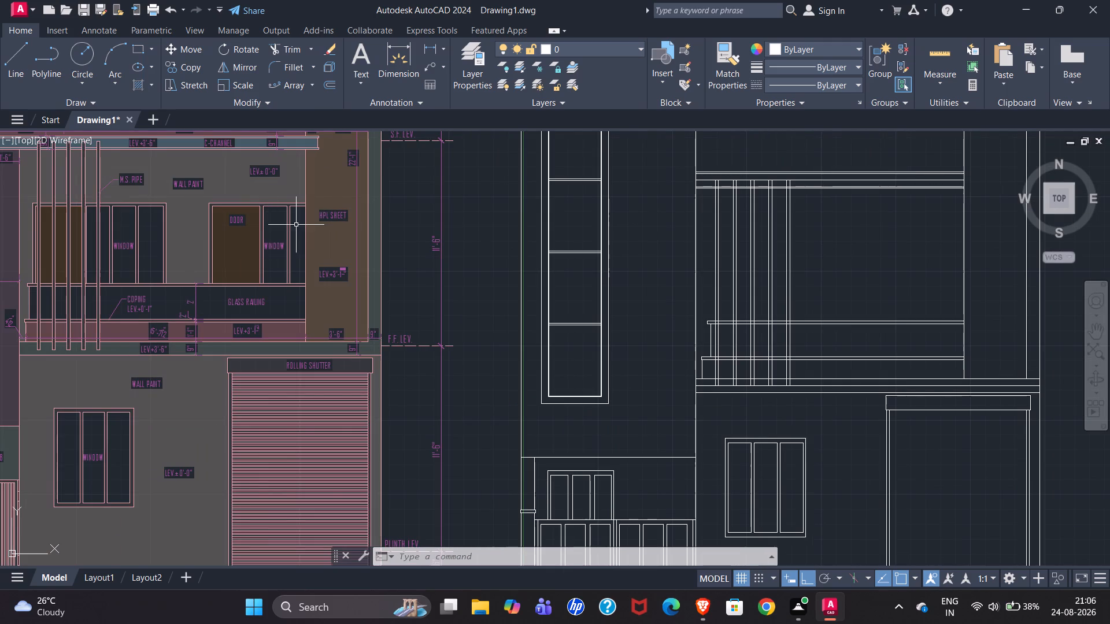
pyautogui.scroll(-1, 343, 246)
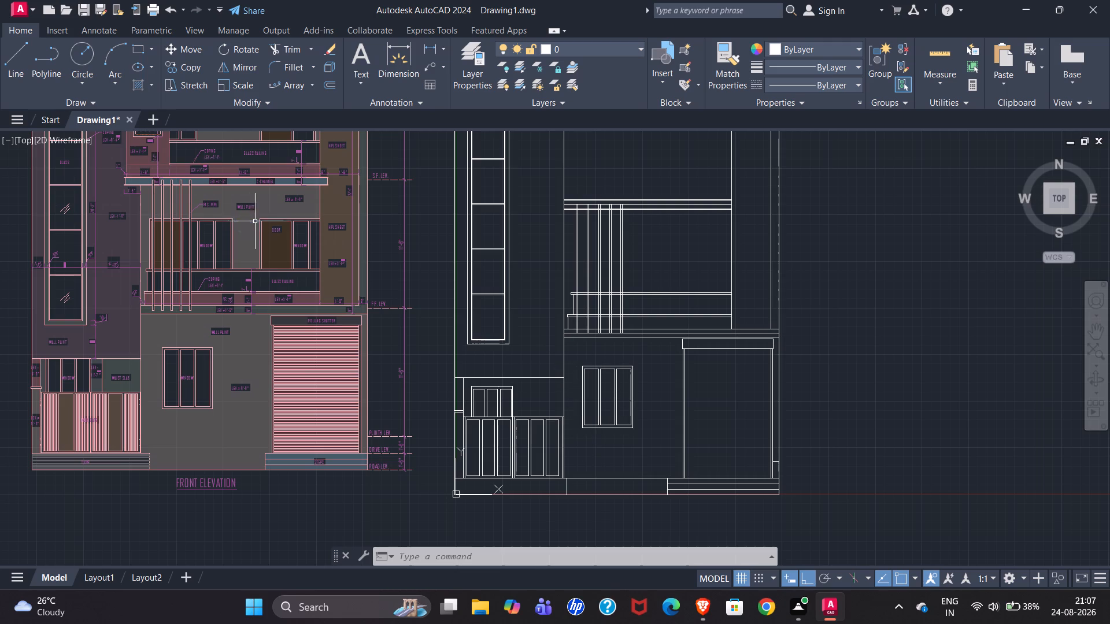
pyautogui.scroll(3, 255, 221)
pyautogui.scroll(-2, 179, 208)
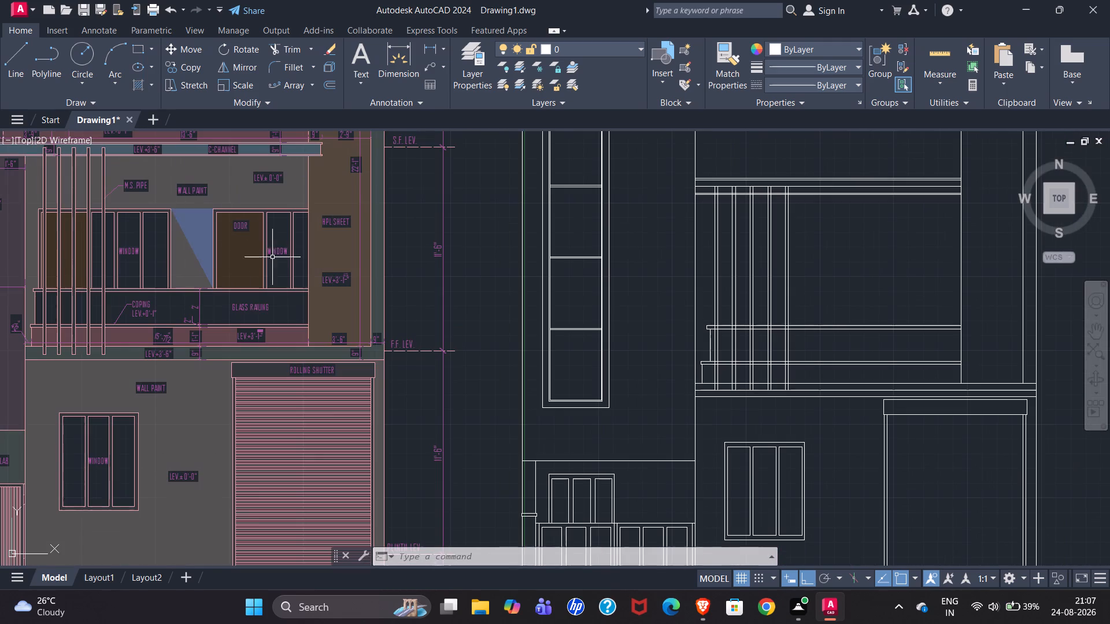
pyautogui.scroll(-1, 331, 87)
pyautogui.scroll(-1, 394, 198)
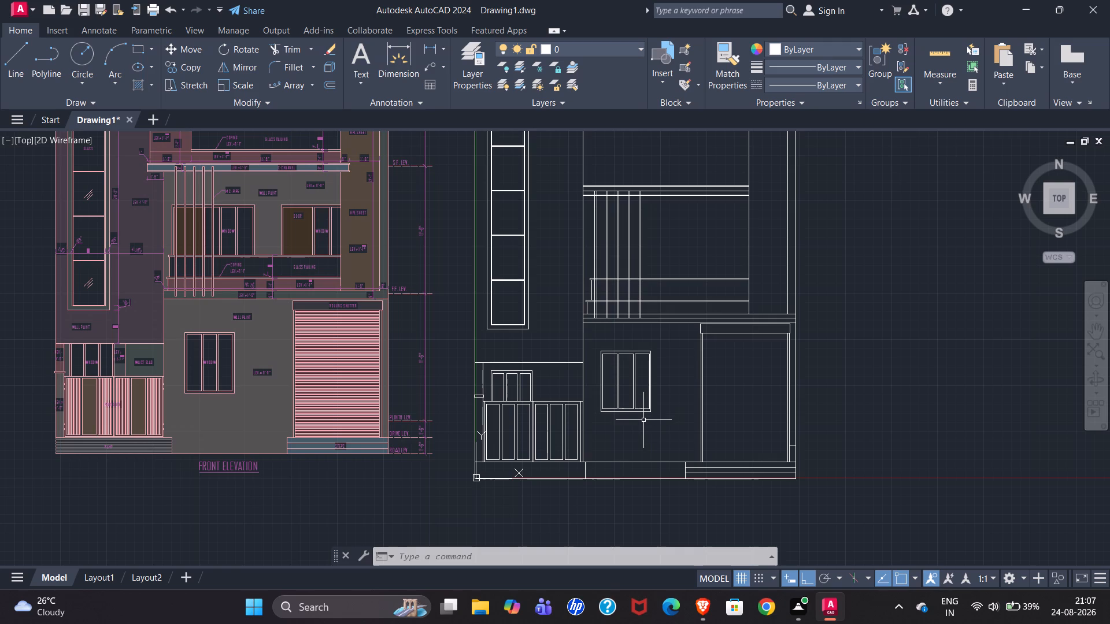
# Copy the ground-floor three-pane window up to the first floor, across the wall's vertical edge above the rolling shutter.
pyautogui.scroll(2, 643, 421)
pyautogui.click(512, 224)
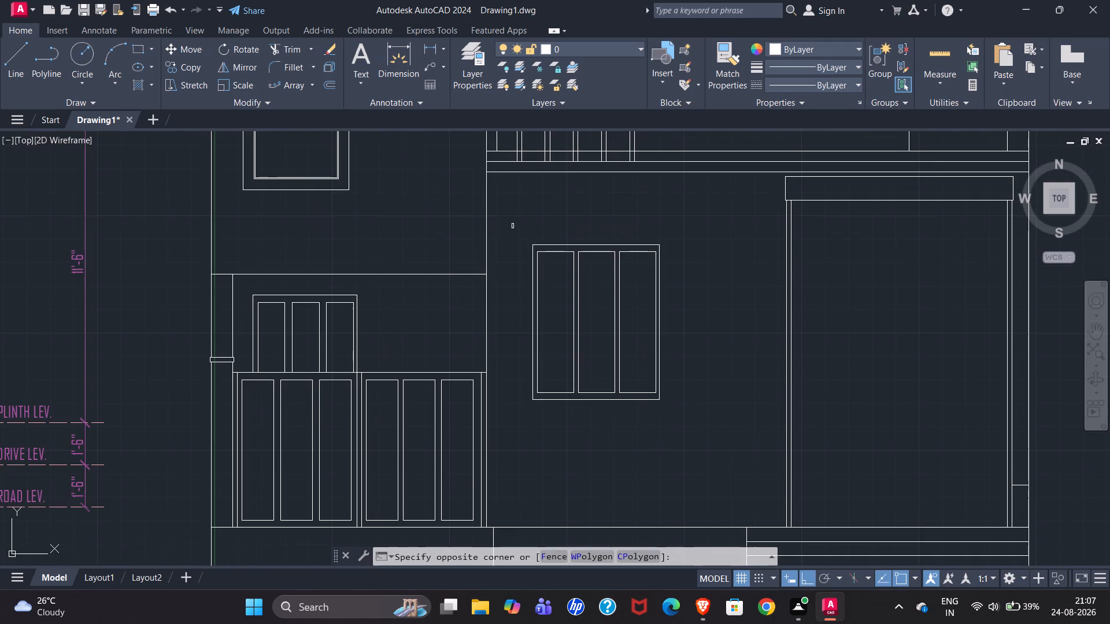
pyautogui.click(694, 444)
pyautogui.write('co')
pyautogui.press('Return')
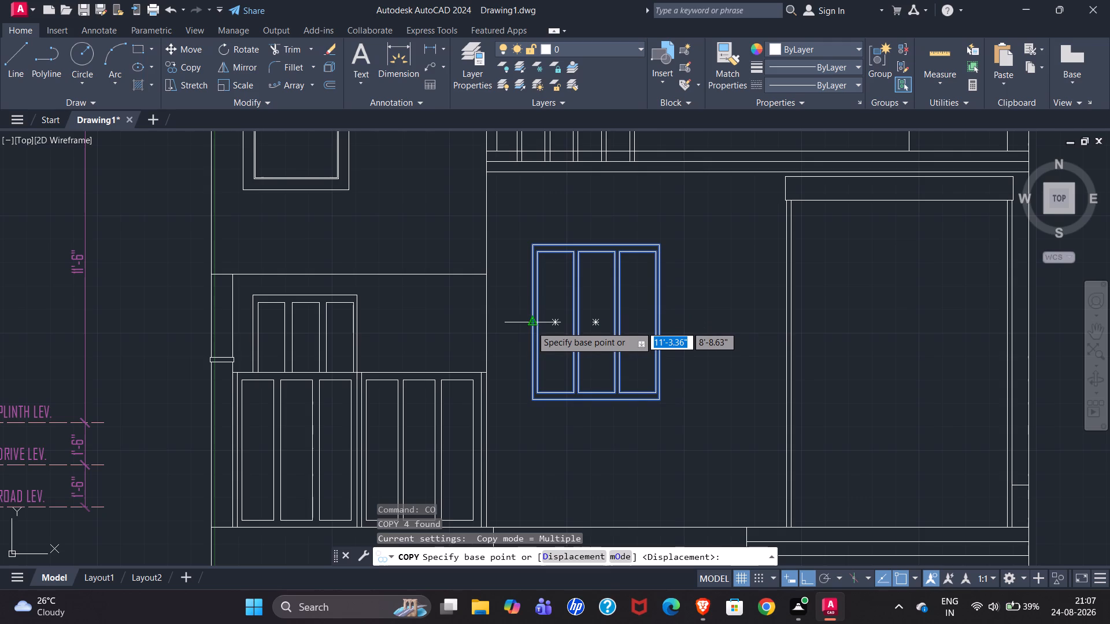
pyautogui.click(531, 326)
pyautogui.scroll(-3, 461, 343)
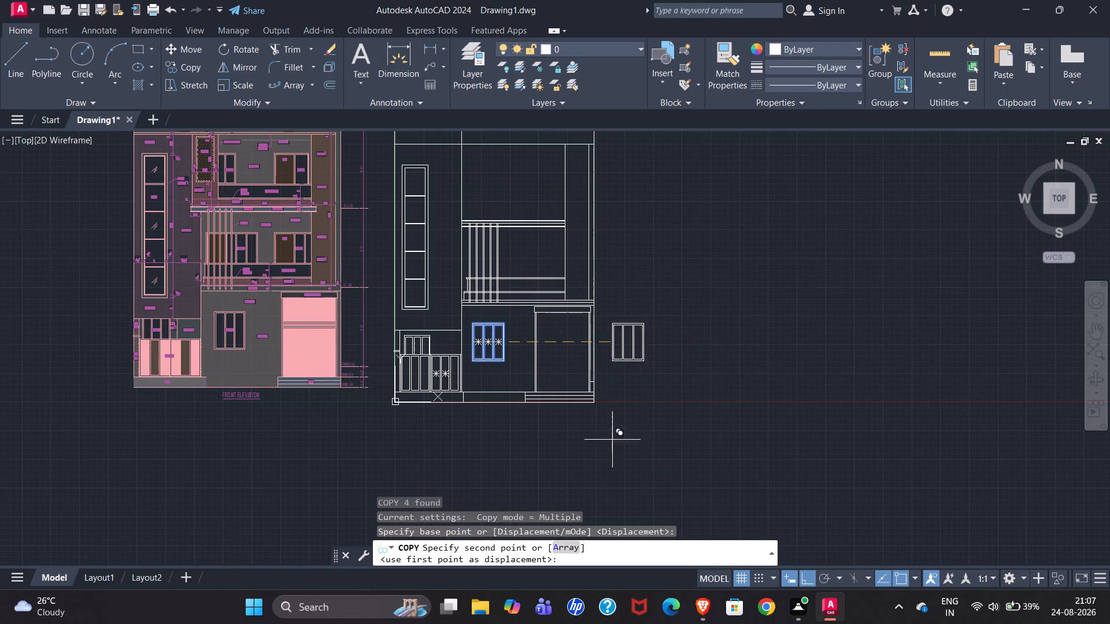
pyautogui.click(804, 577)
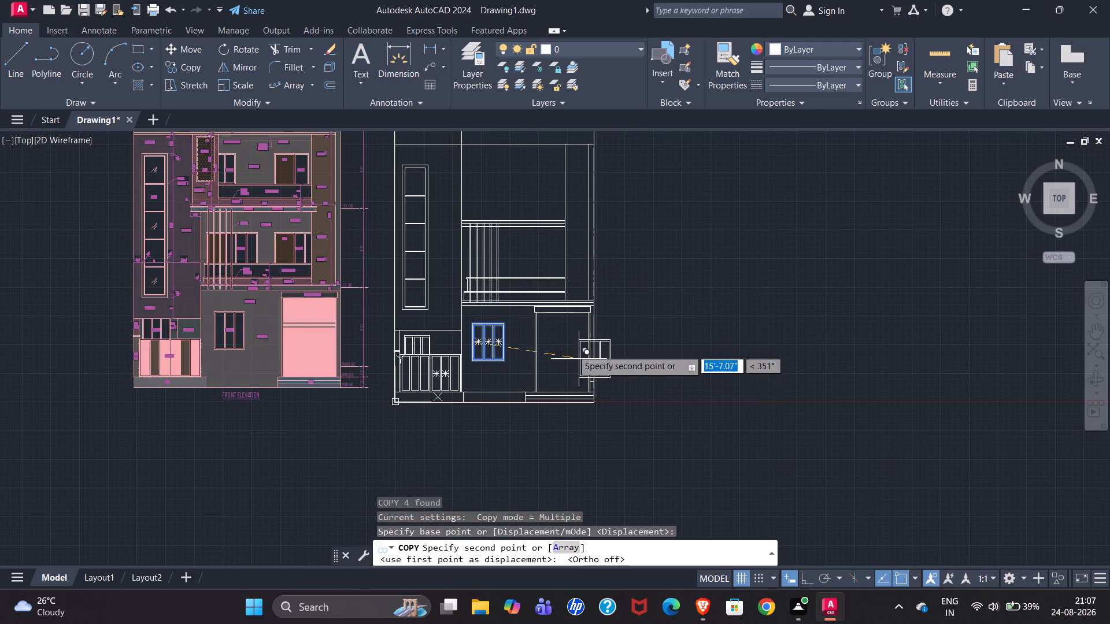
pyautogui.scroll(2, 535, 265)
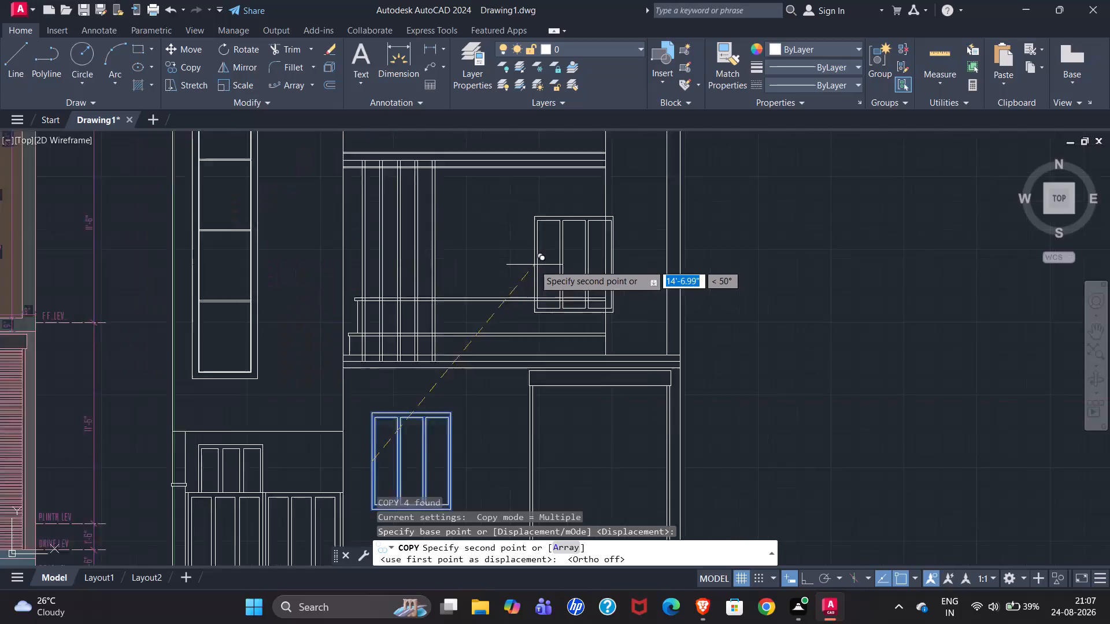
pyautogui.scroll(1, 534, 265)
pyautogui.scroll(-2, 524, 268)
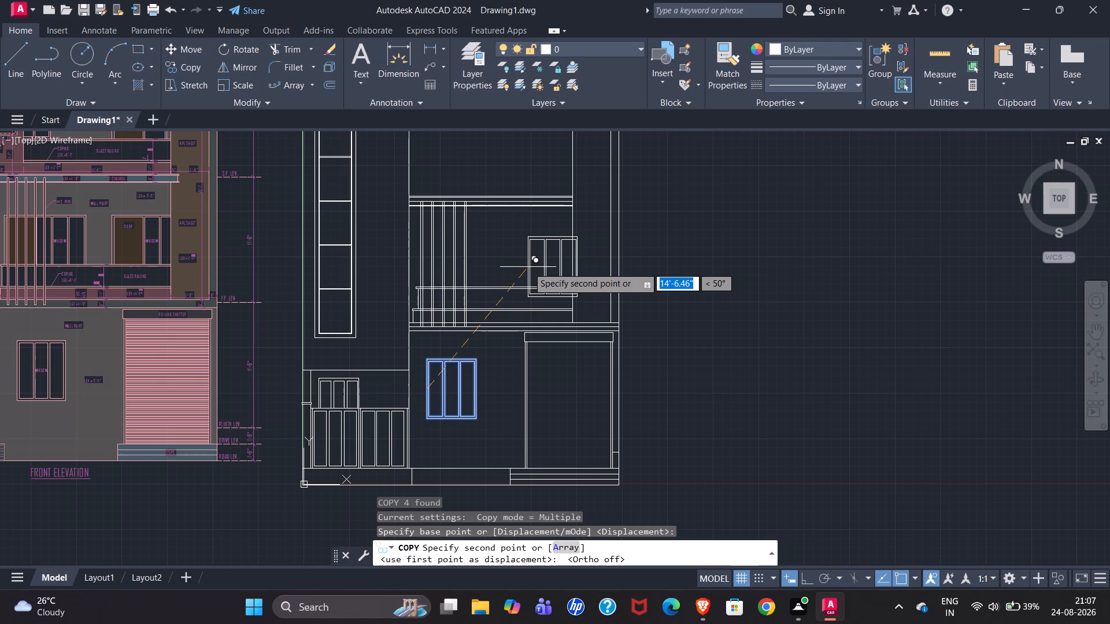
pyautogui.scroll(2, 528, 267)
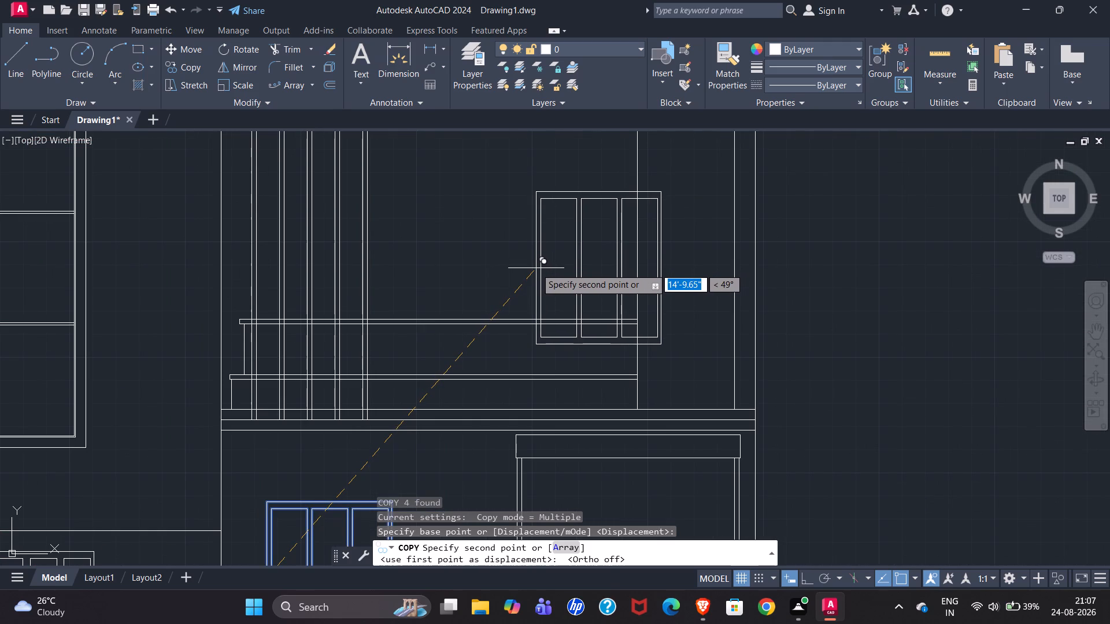
pyautogui.click(536, 268)
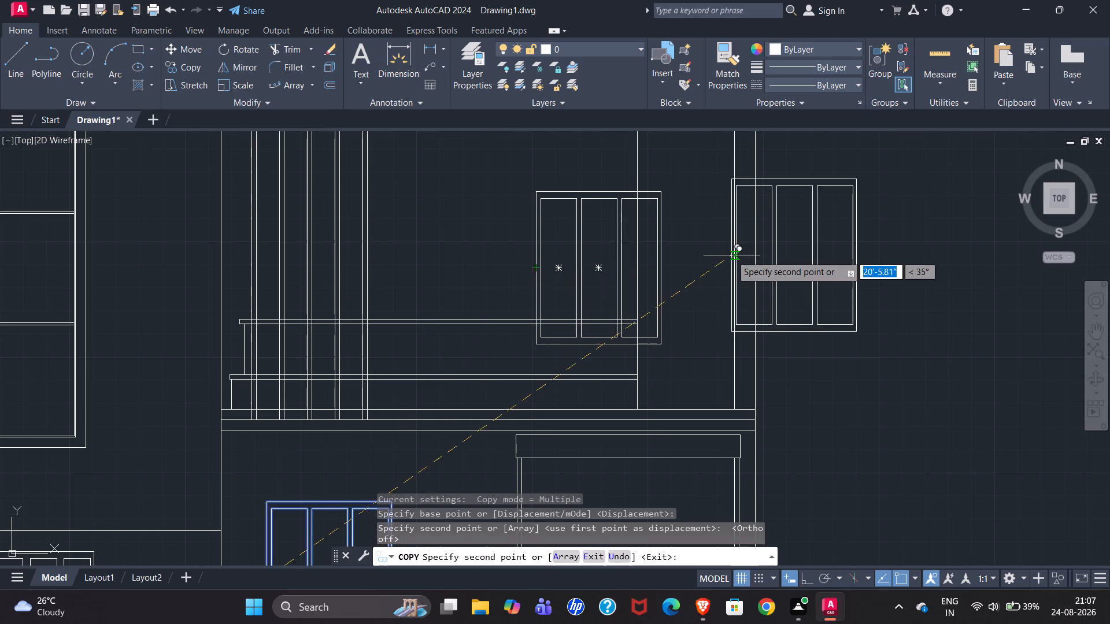
pyautogui.scroll(-2, 731, 255)
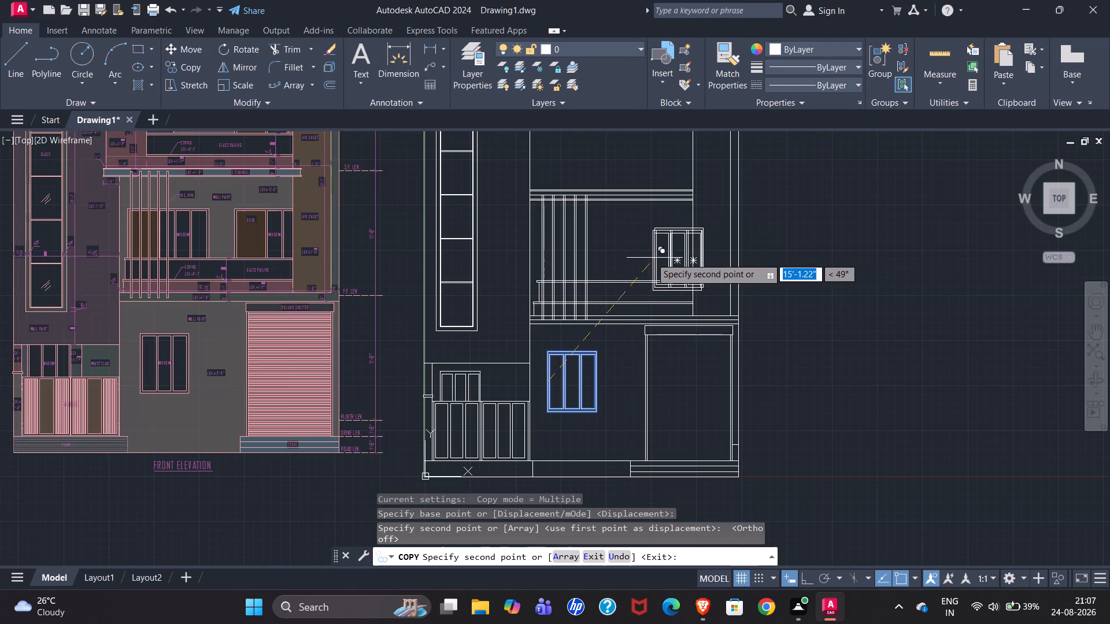
pyautogui.scroll(2, 593, 258)
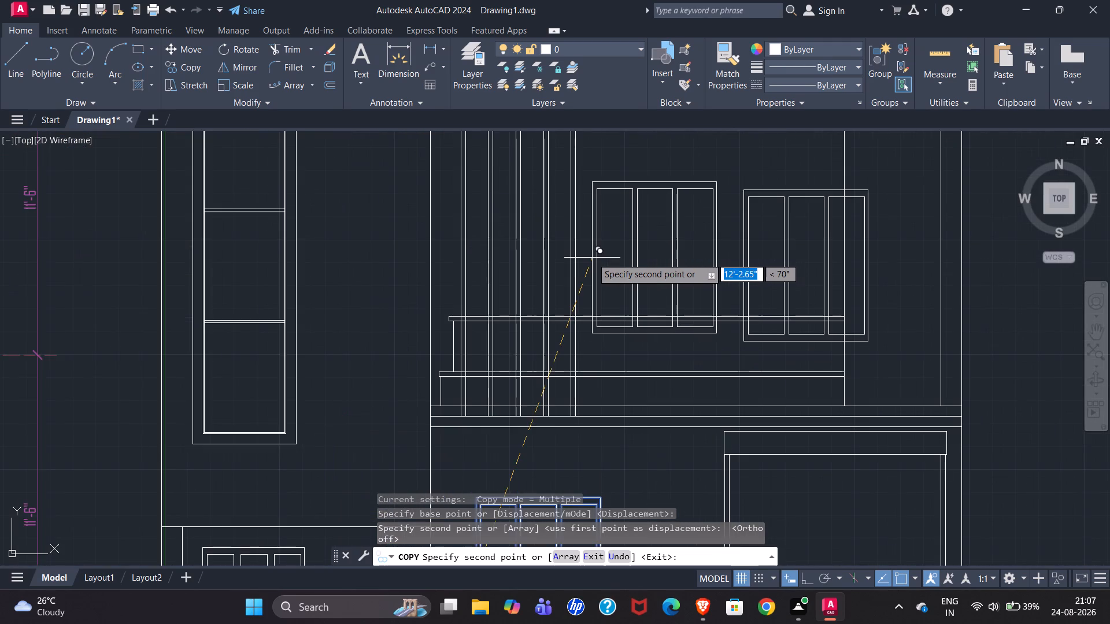
pyautogui.press('Escape')
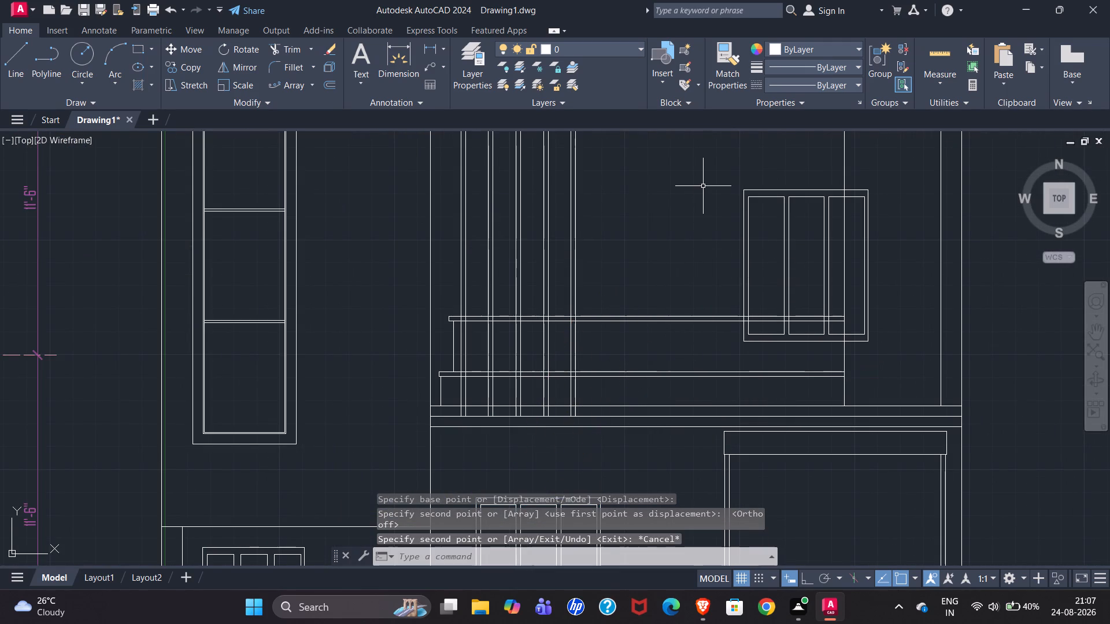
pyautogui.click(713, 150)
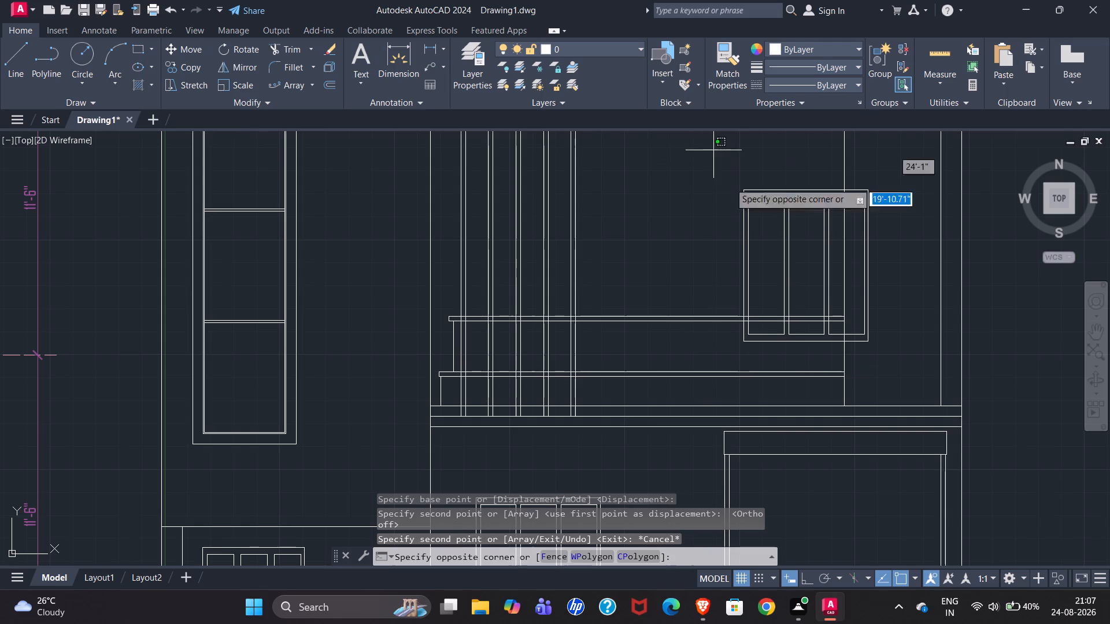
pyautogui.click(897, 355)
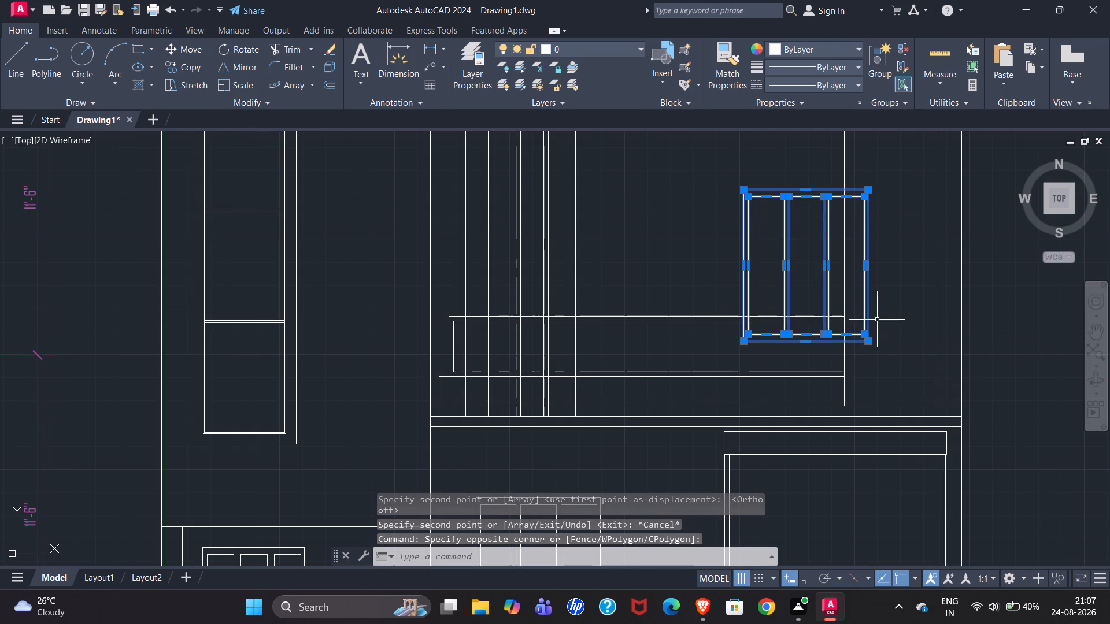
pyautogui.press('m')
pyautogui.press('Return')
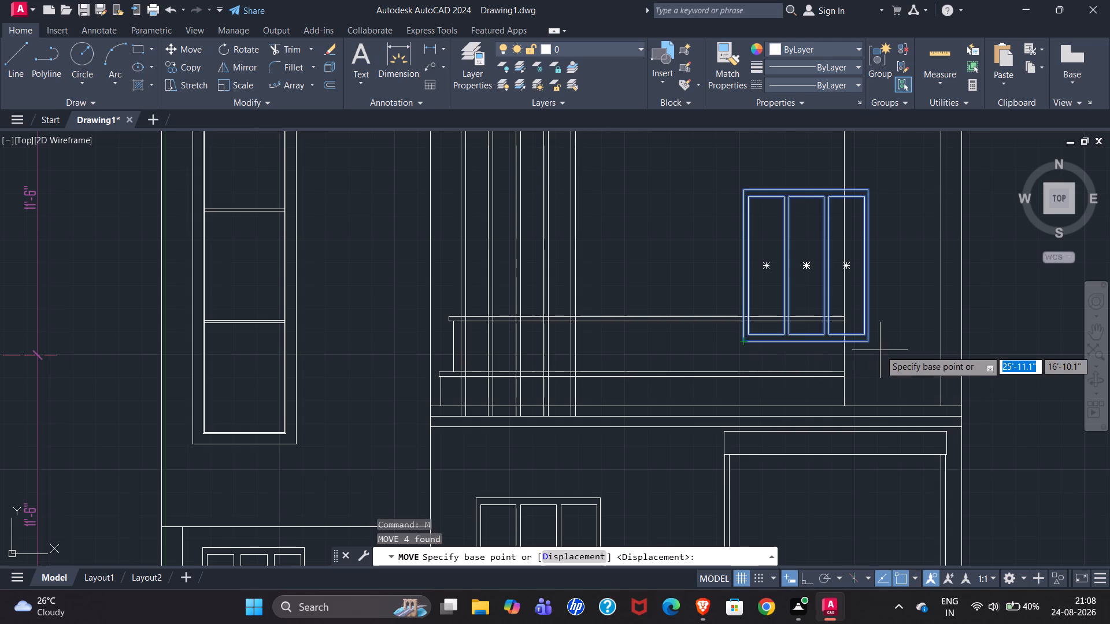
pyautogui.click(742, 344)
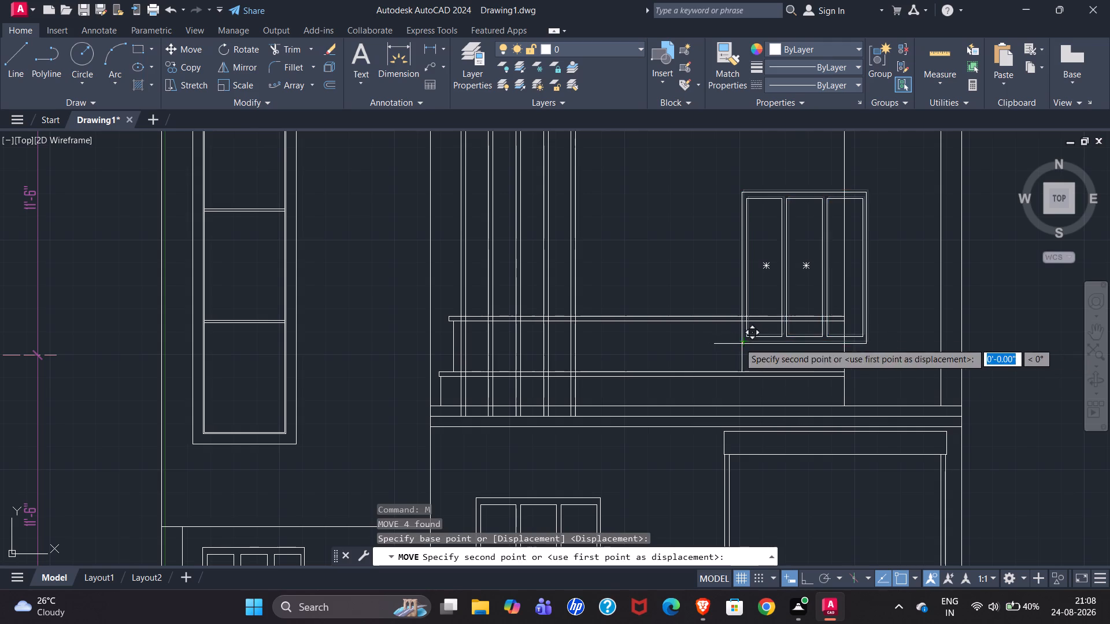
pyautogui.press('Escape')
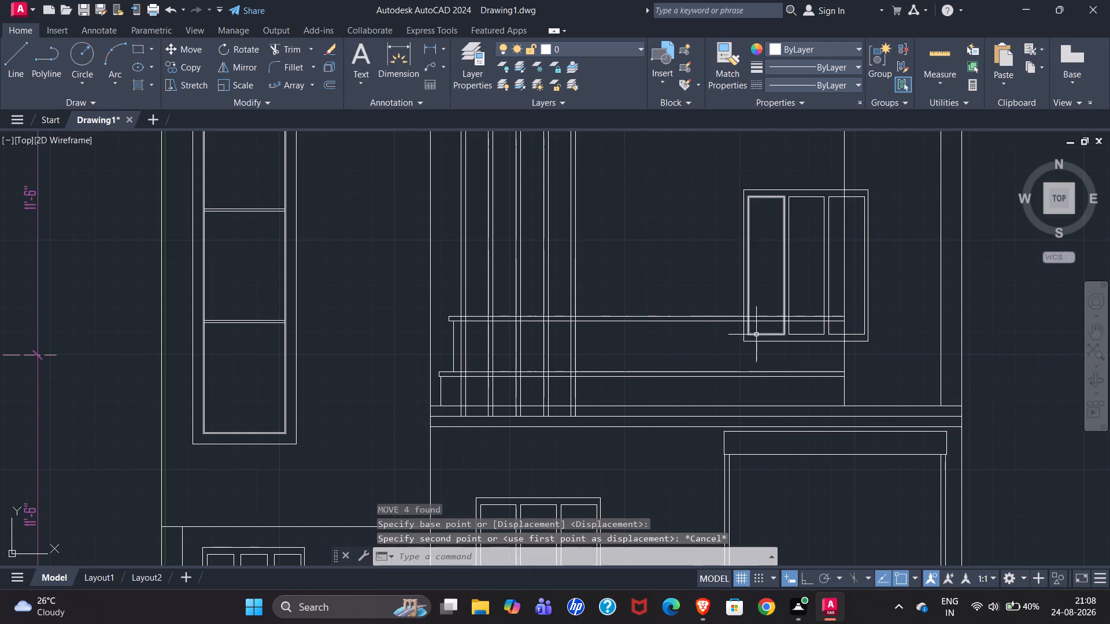
# Copy the first-floor three-pane window horizontally about 7'-0.5" away from the HPL-sheet wall, so it sits partly behind the last M.S. pipe.
pyautogui.click(719, 167)
pyautogui.click(910, 373)
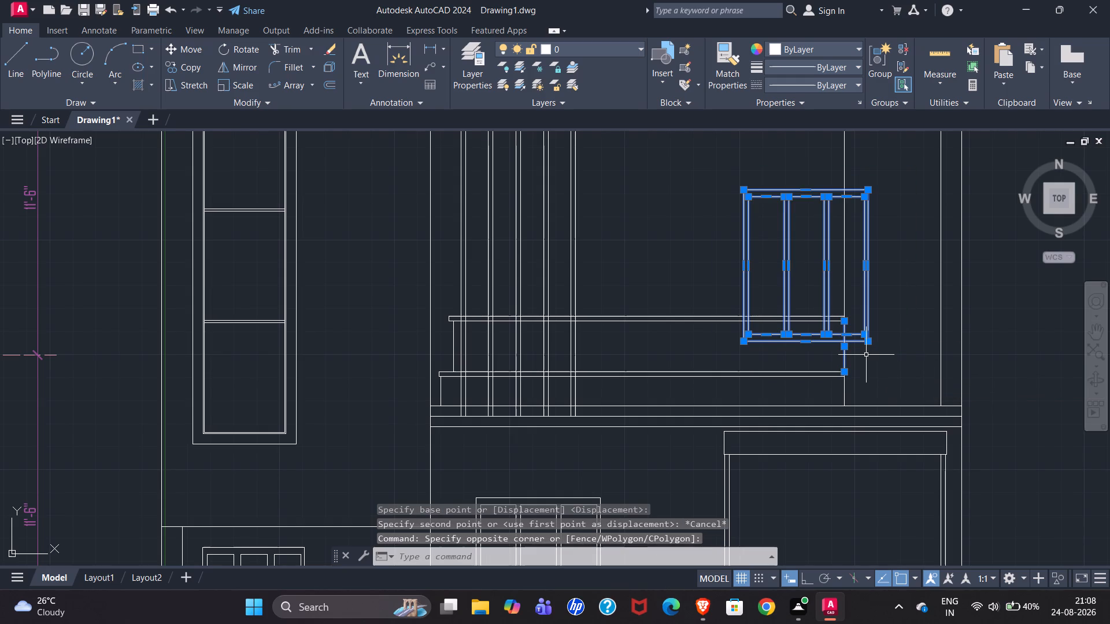
pyautogui.press('c')
pyautogui.press('o')
pyautogui.press('Return')
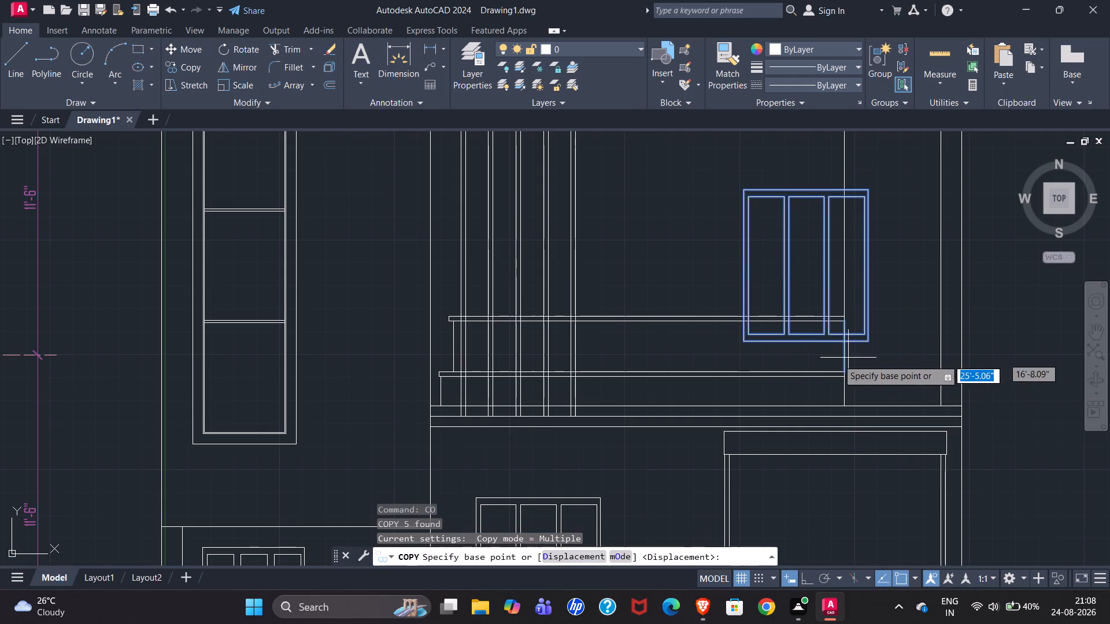
pyautogui.click(744, 344)
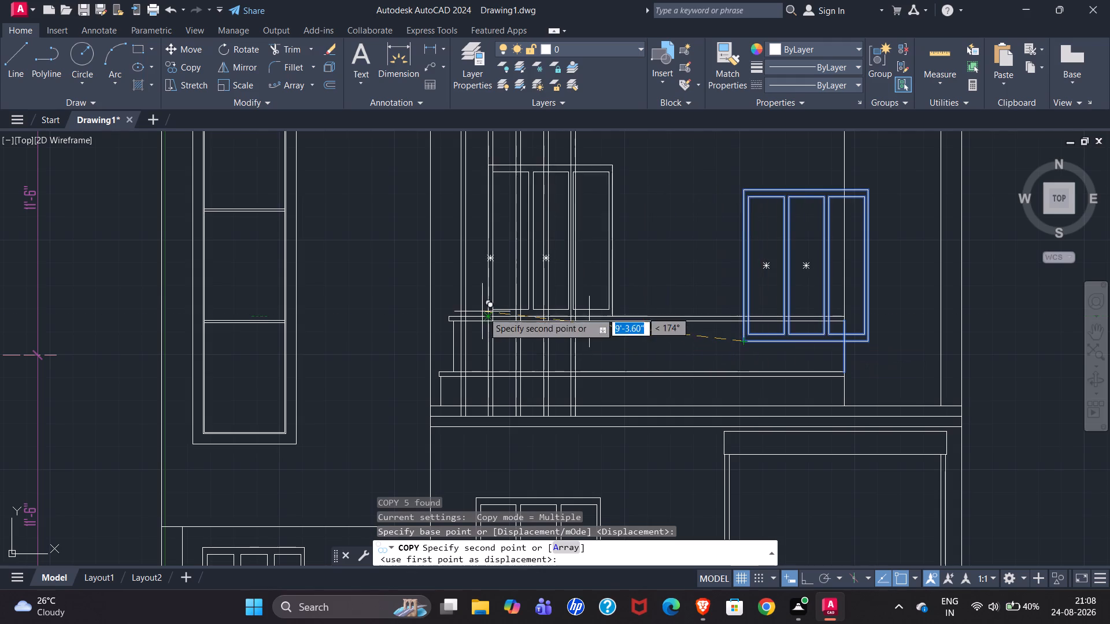
pyautogui.scroll(-2, 572, 329)
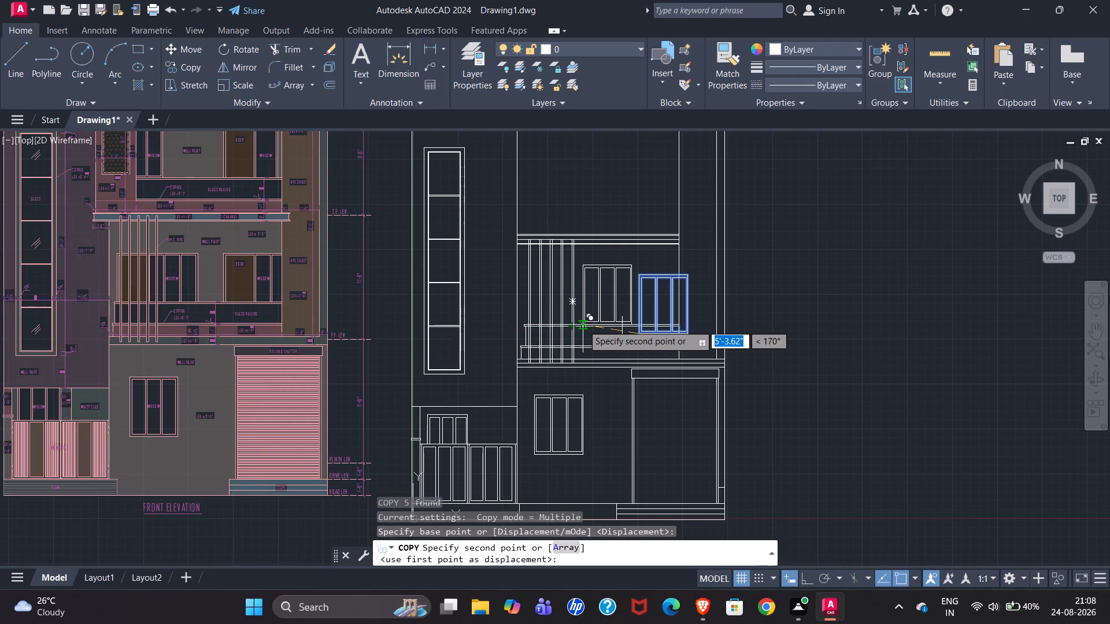
pyautogui.scroll(3, 568, 346)
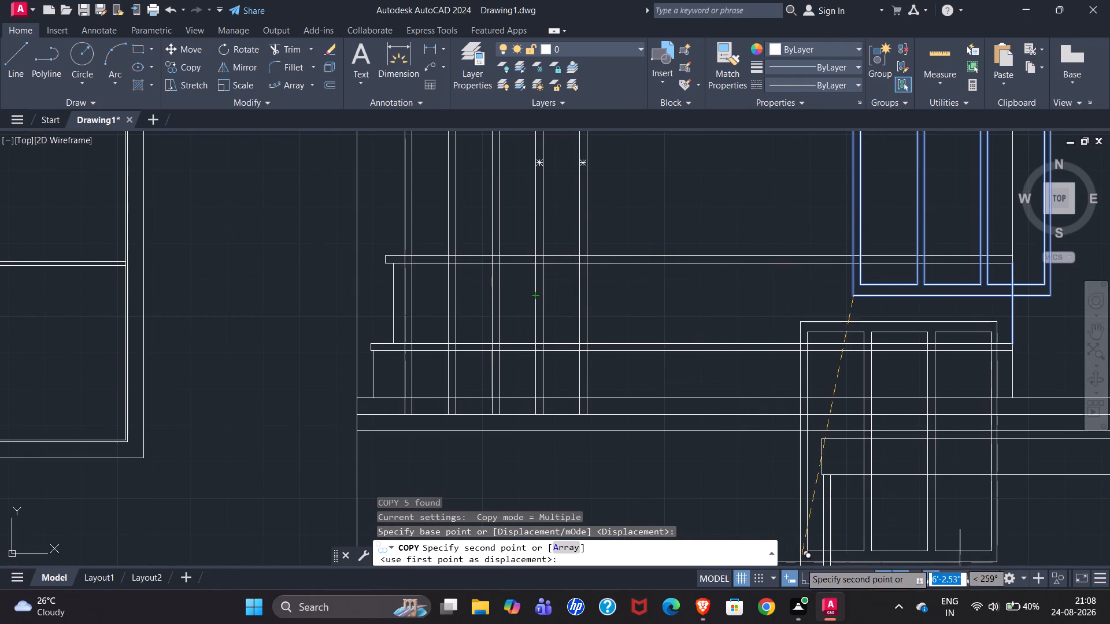
pyautogui.moveTo(803, 582); pyautogui.dragTo(802, 575)
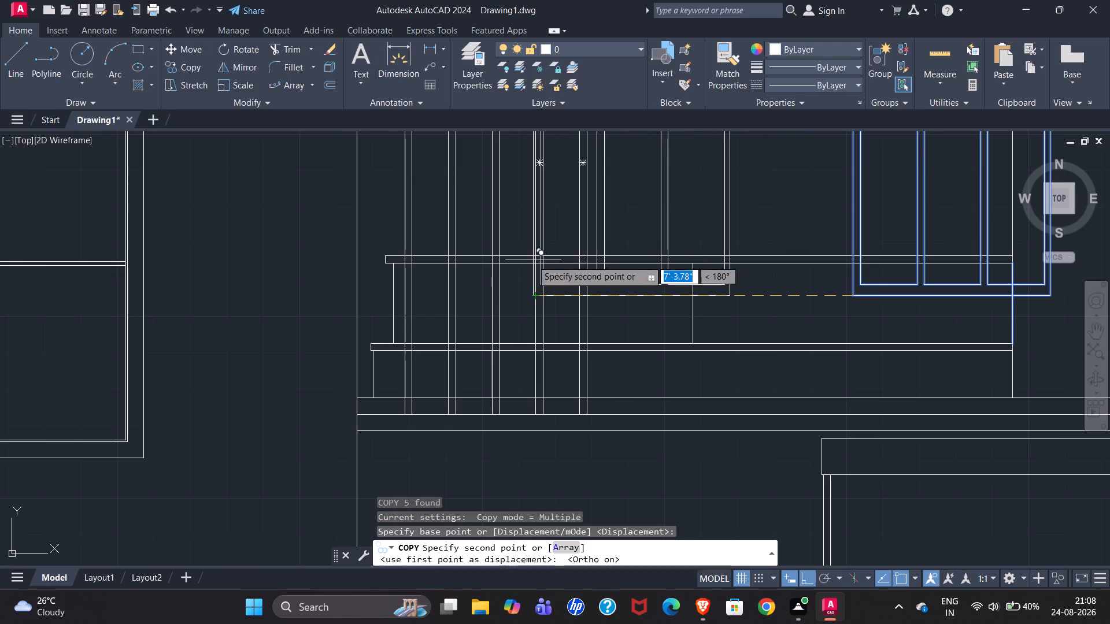
pyautogui.scroll(-2, 499, 295)
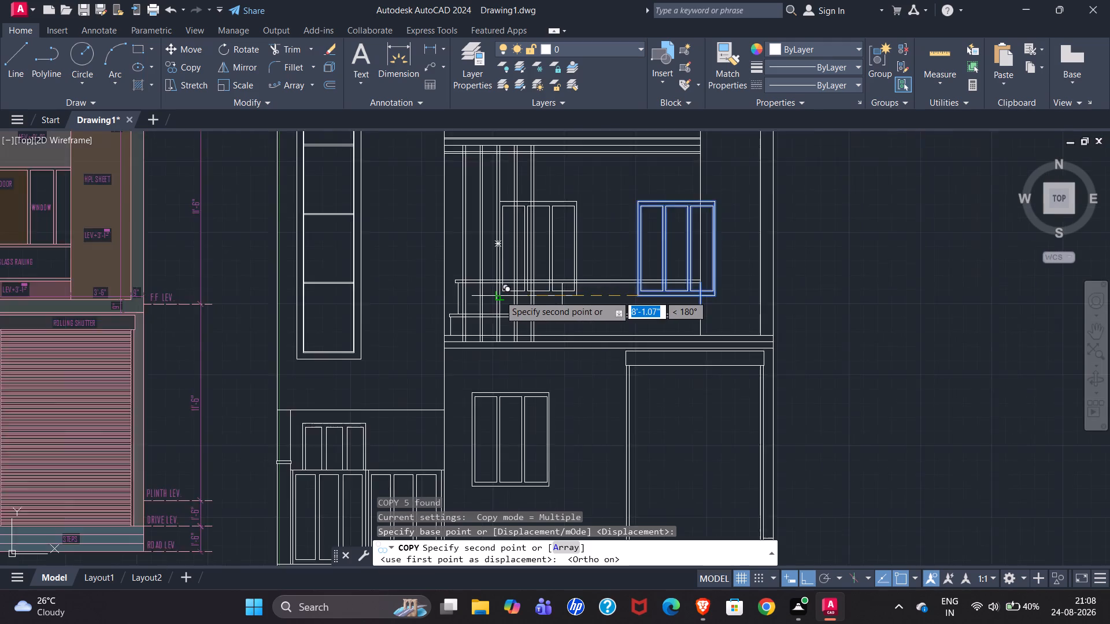
pyautogui.scroll(-1, 499, 295)
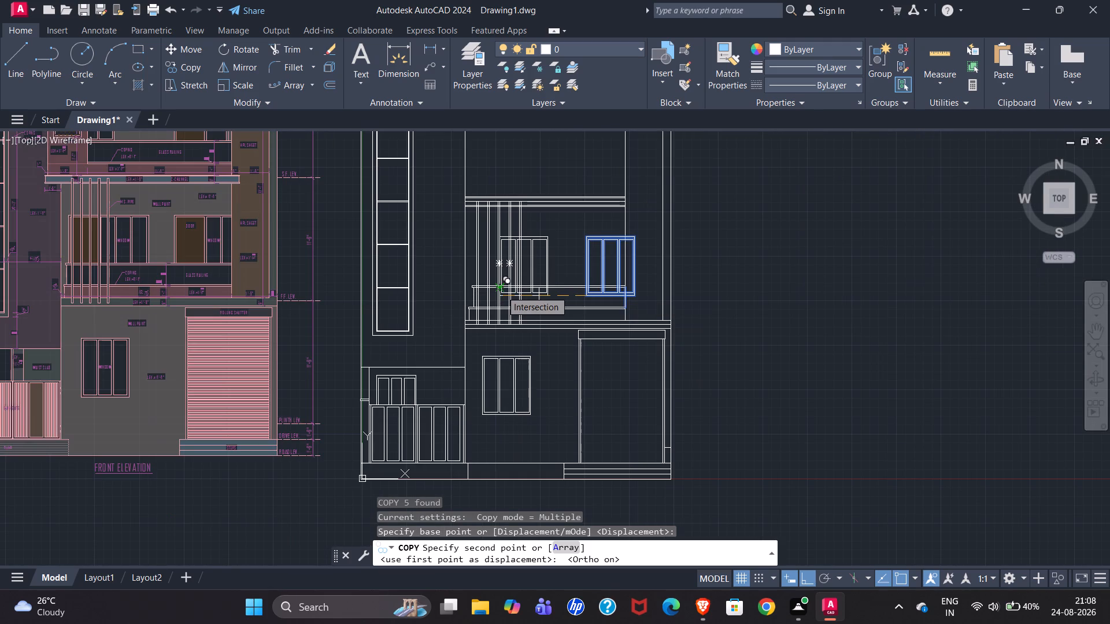
pyautogui.scroll(5, 114, 246)
pyautogui.scroll(-2, 241, 235)
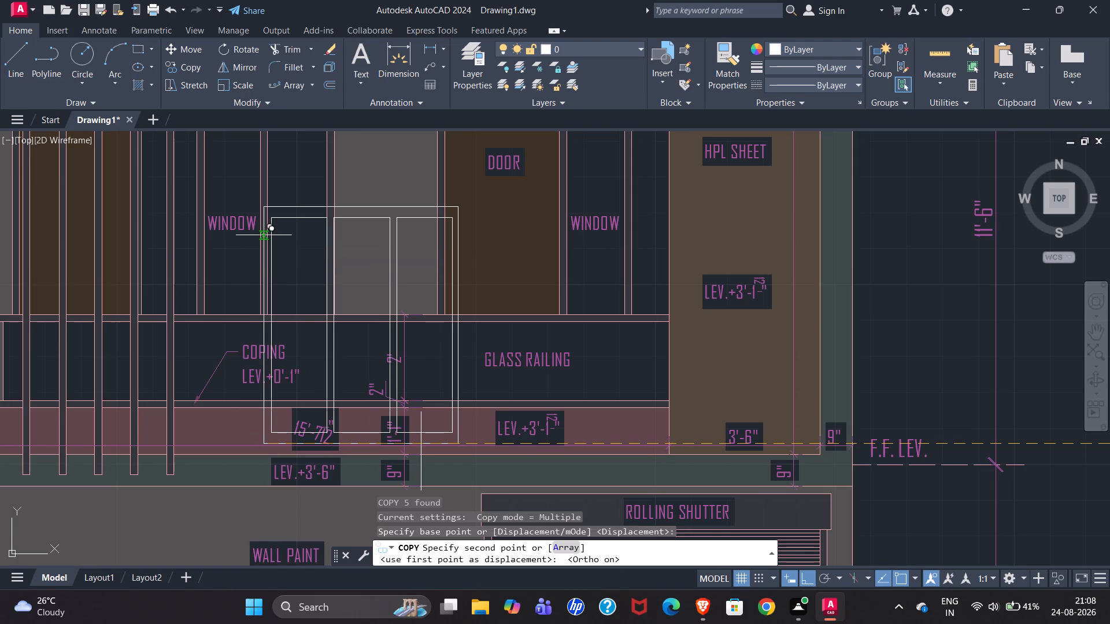
pyautogui.scroll(-1, 264, 235)
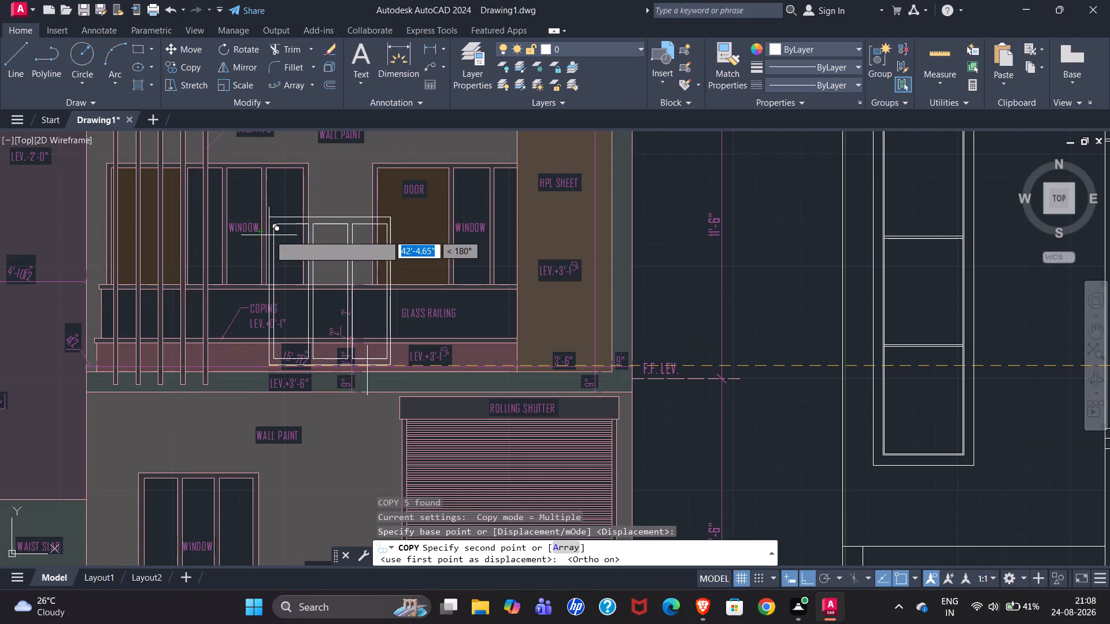
pyautogui.scroll(-1, 246, 247)
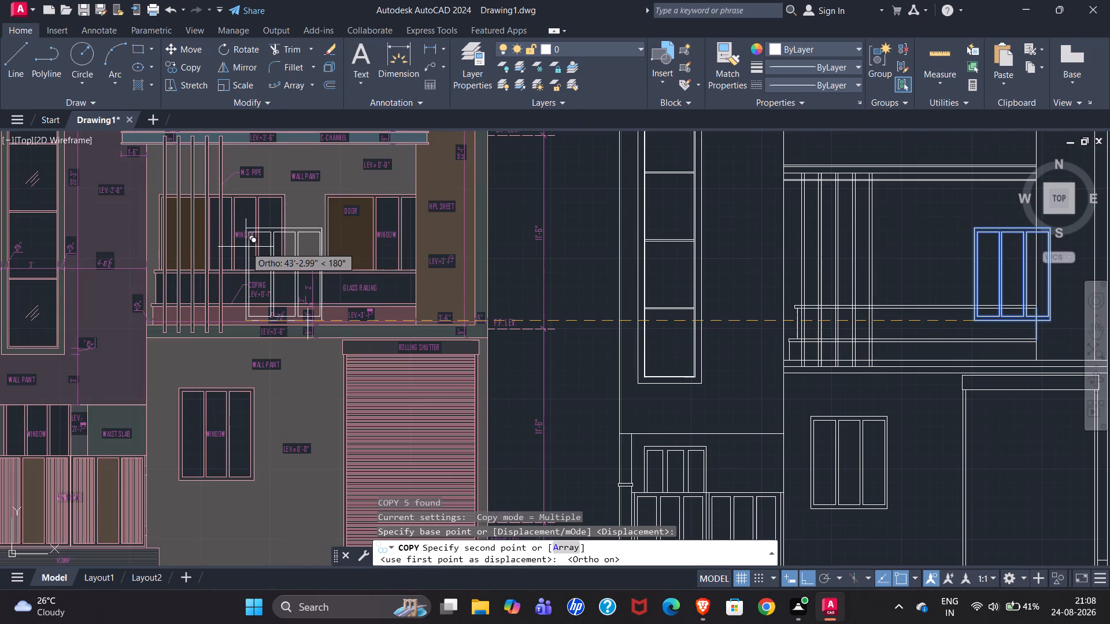
pyautogui.scroll(2, 872, 318)
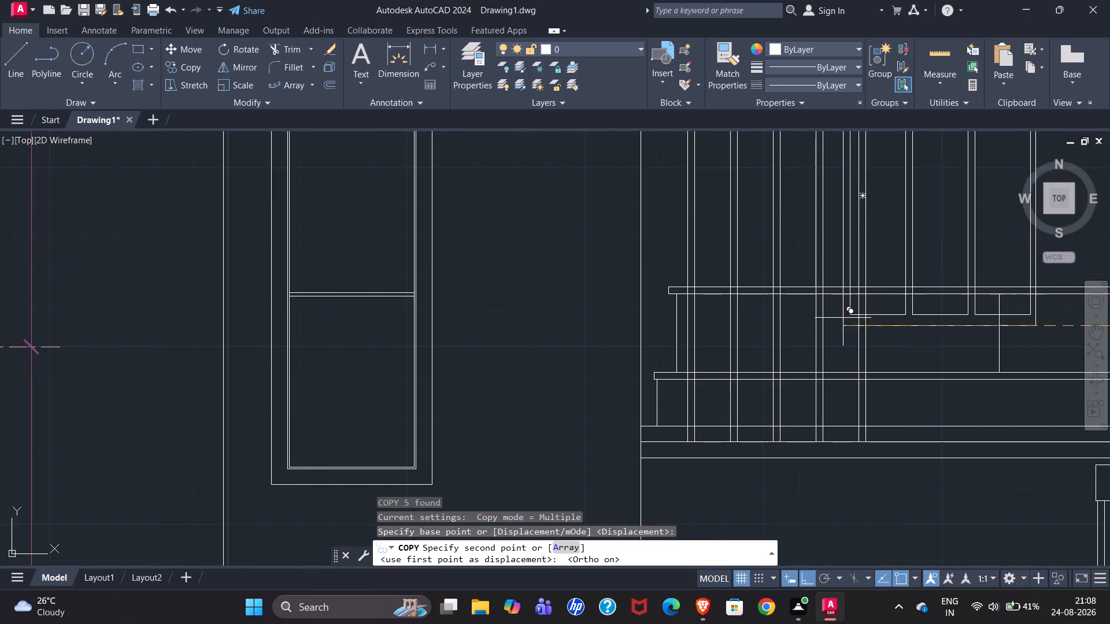
pyautogui.scroll(3, 832, 312)
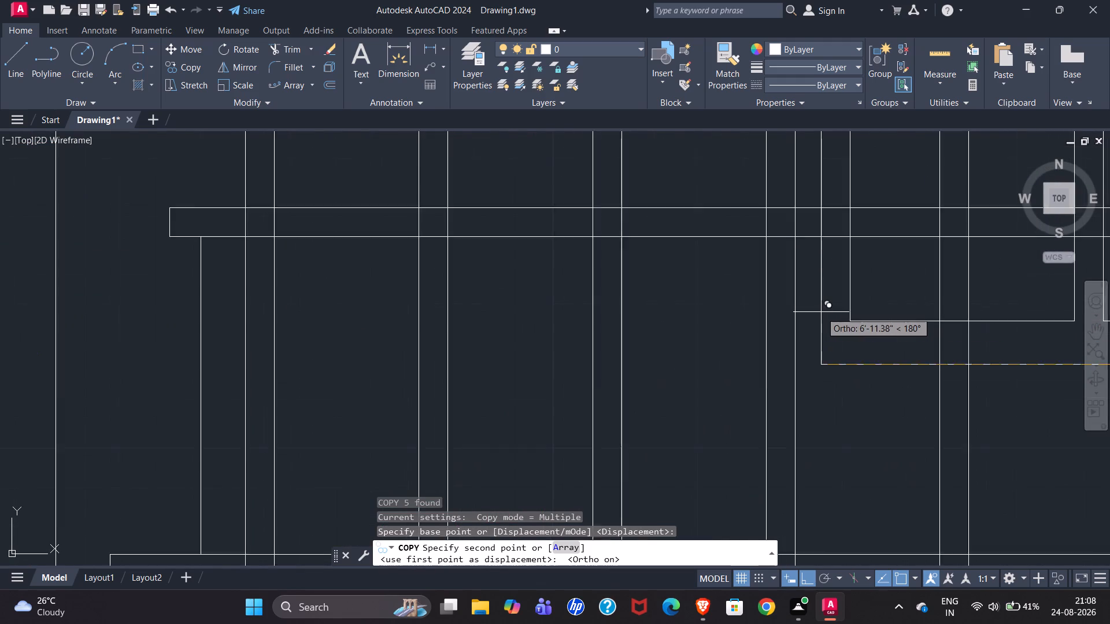
pyautogui.scroll(1, 821, 312)
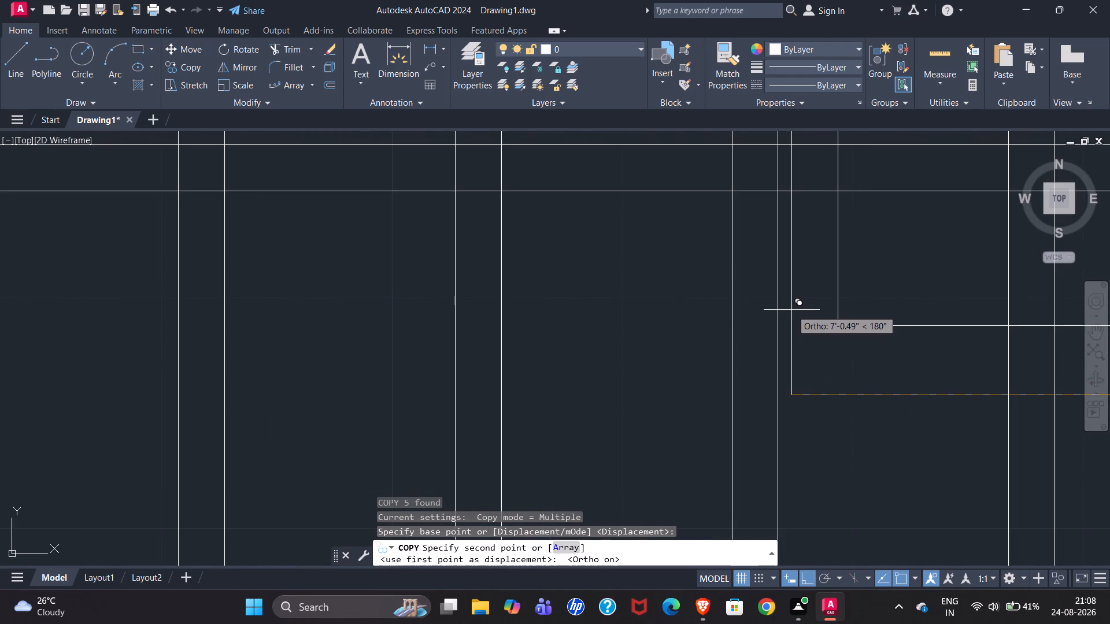
pyautogui.click(791, 310)
pyautogui.scroll(-3, 458, 281)
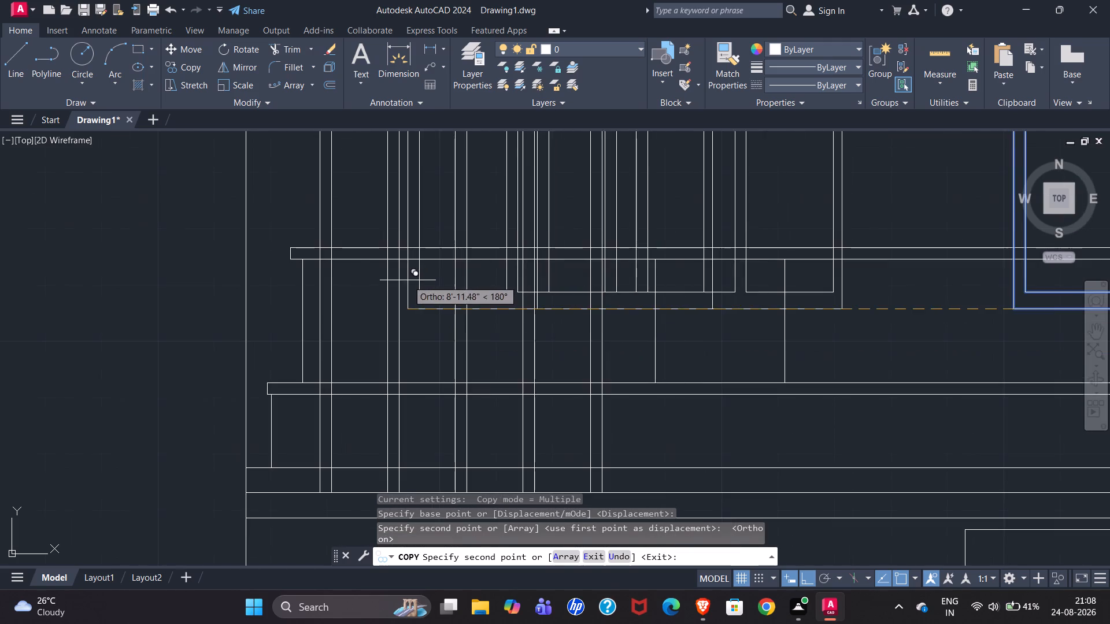
pyautogui.scroll(-2, 408, 280)
pyautogui.press('Escape')
pyautogui.scroll(-1, 612, 301)
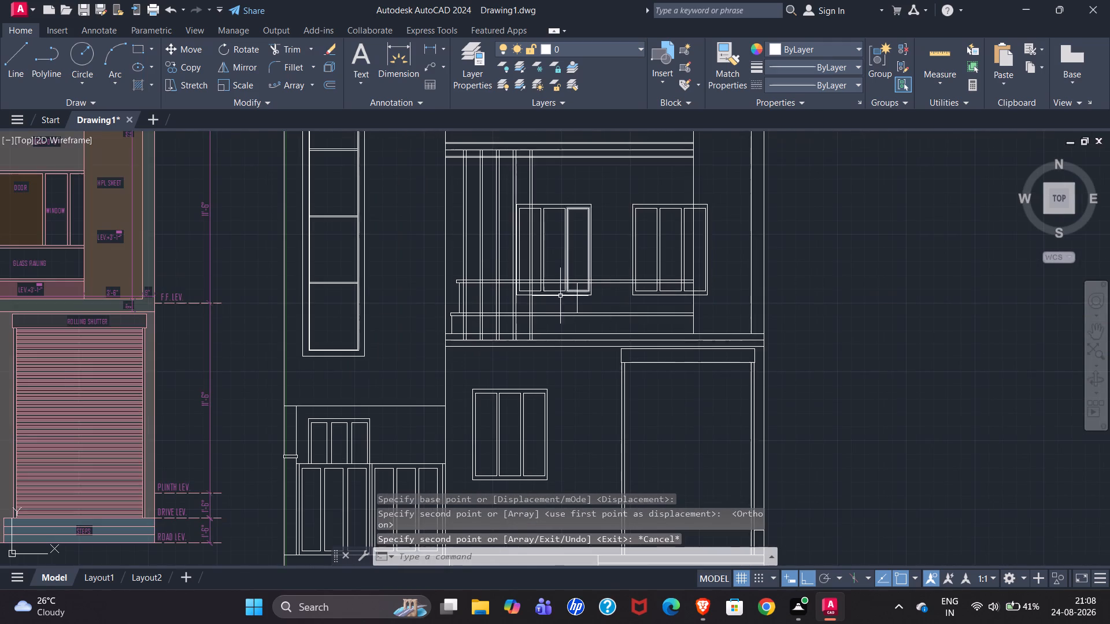
# Examine the reference's first-floor door and adjoining window behind the M.S. pipes against the redrawn elevation.
pyautogui.scroll(-1, 563, 298)
pyautogui.scroll(2, 124, 232)
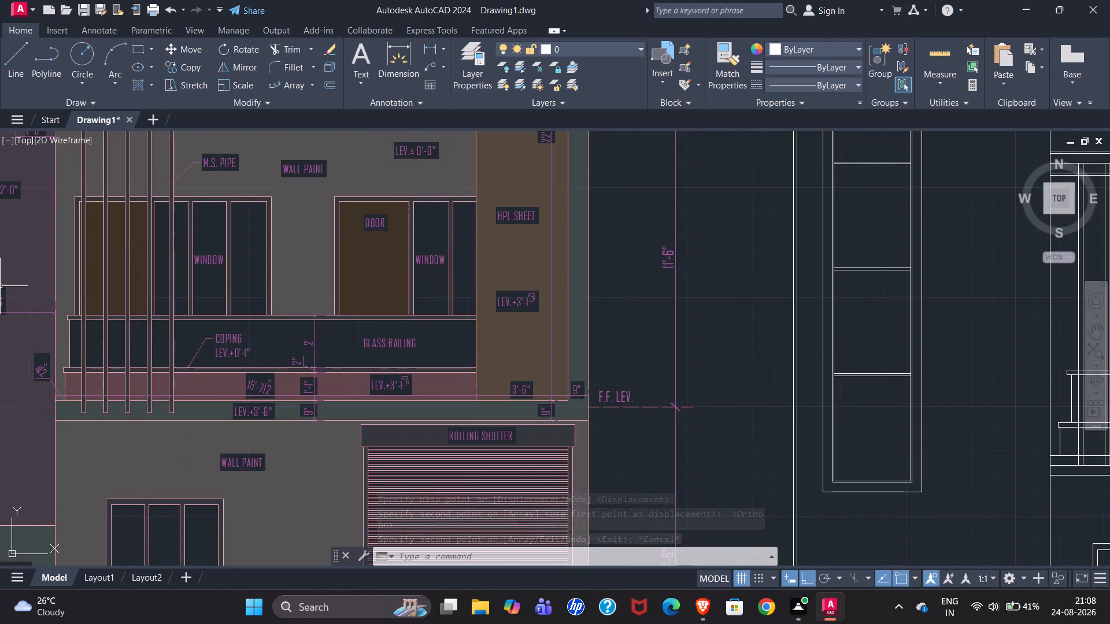
pyautogui.scroll(-1, 0, 292)
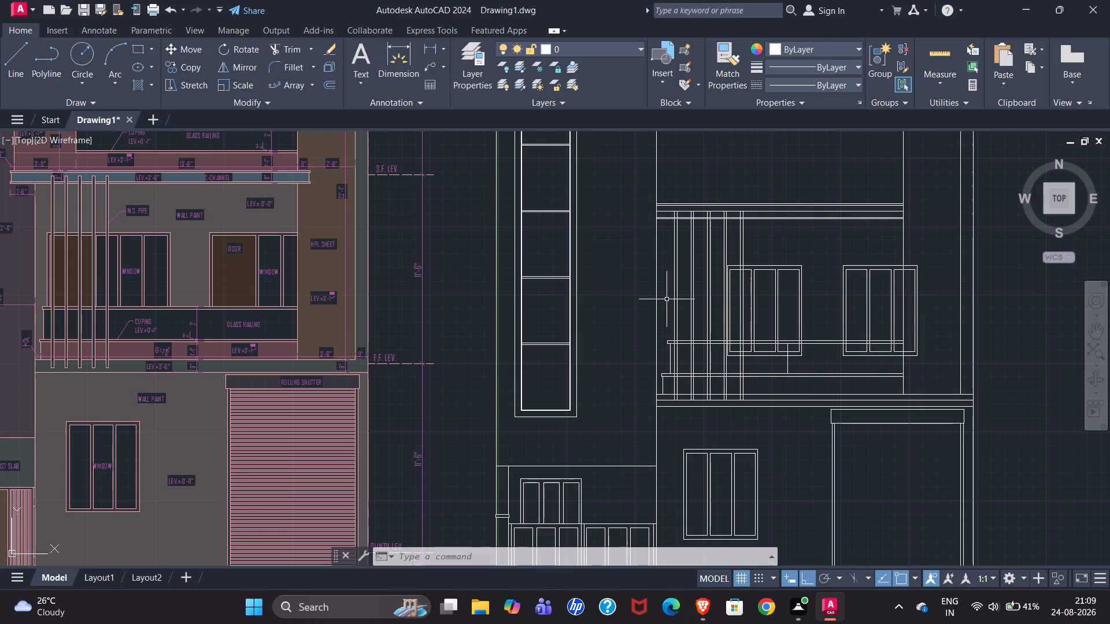
pyautogui.scroll(2, 40, 286)
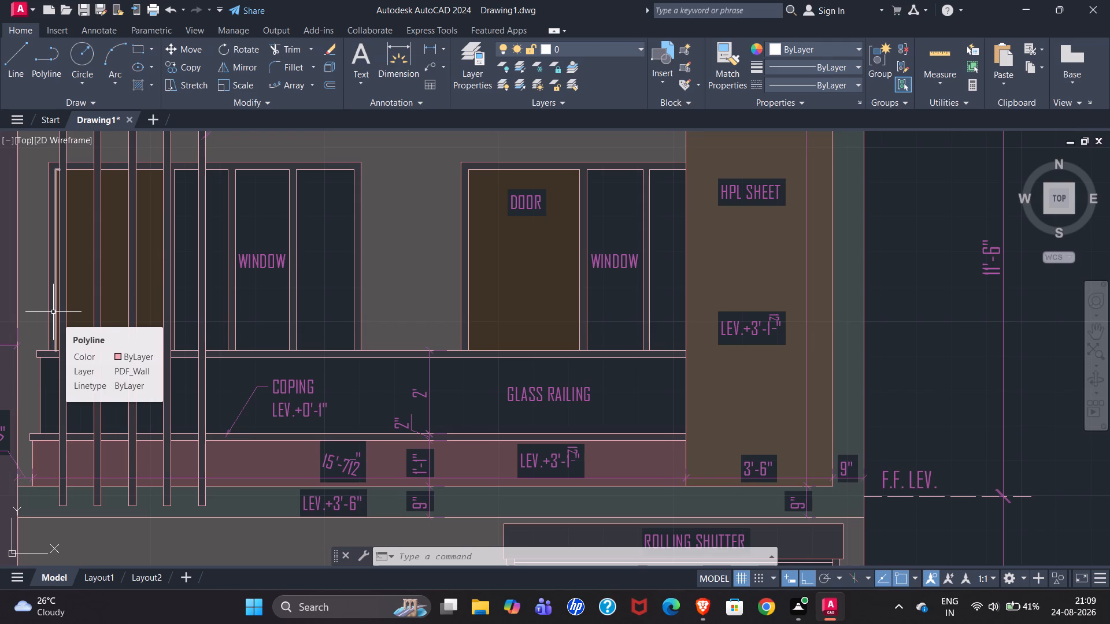
pyautogui.scroll(-2, 0, 187)
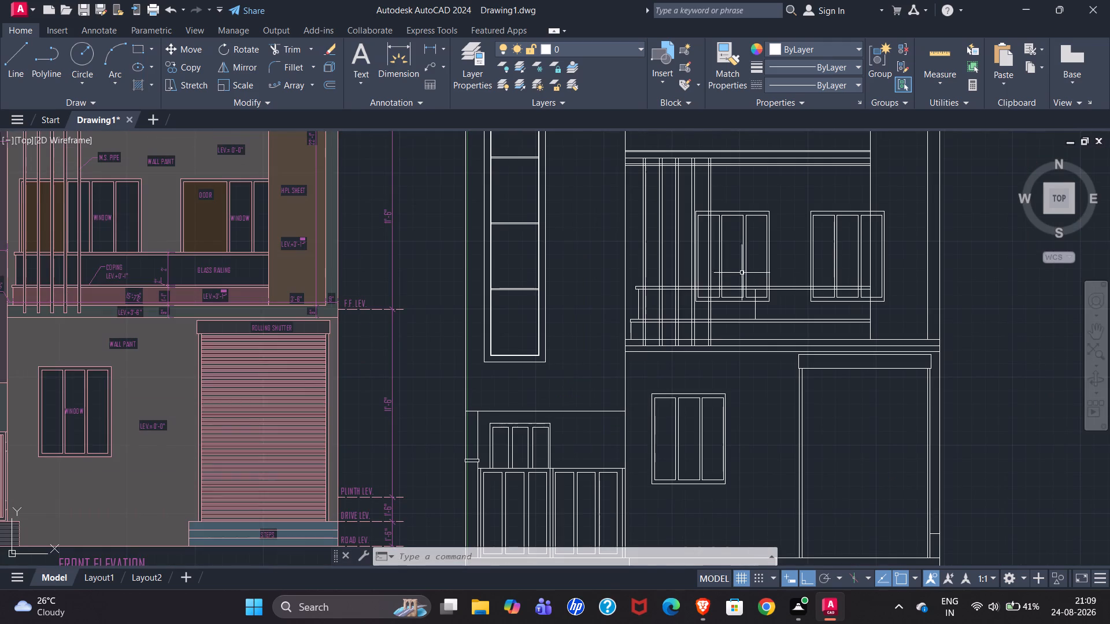
pyautogui.scroll(2, 731, 270)
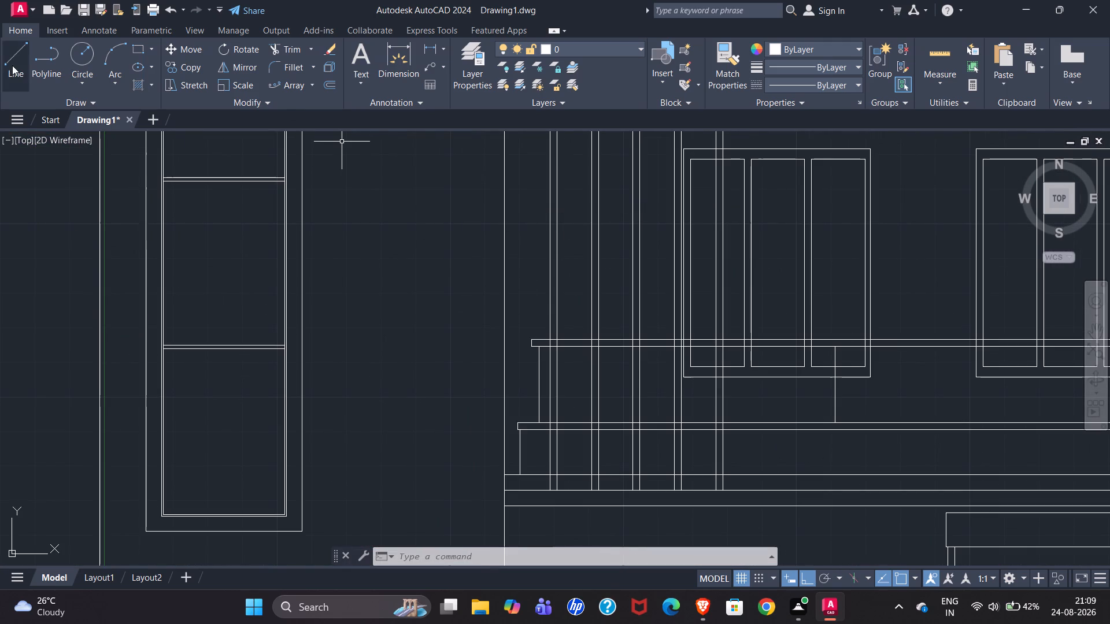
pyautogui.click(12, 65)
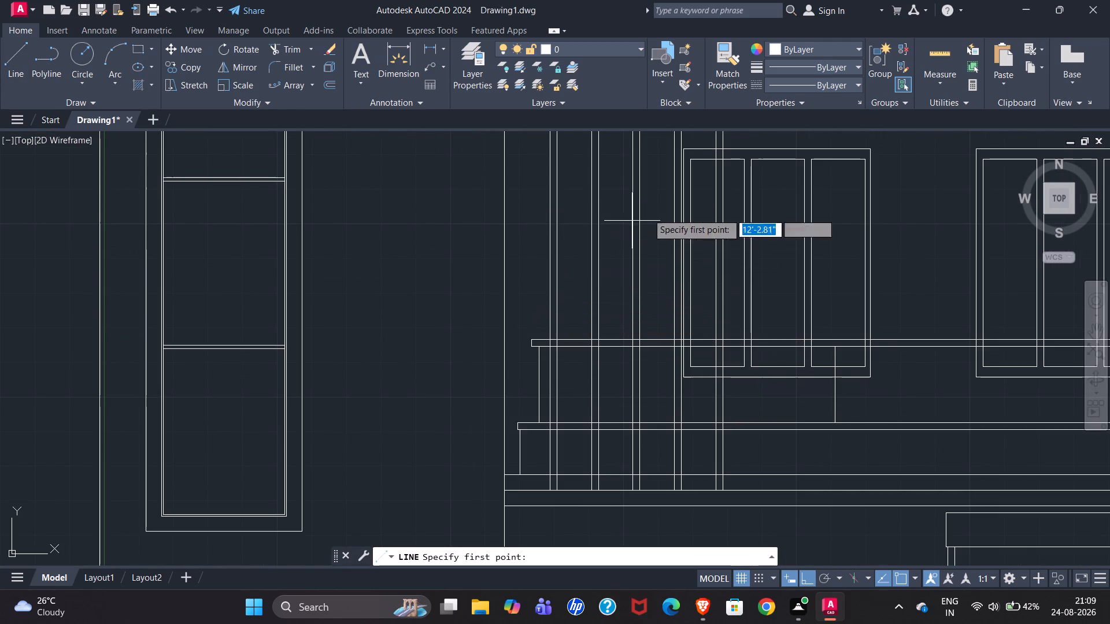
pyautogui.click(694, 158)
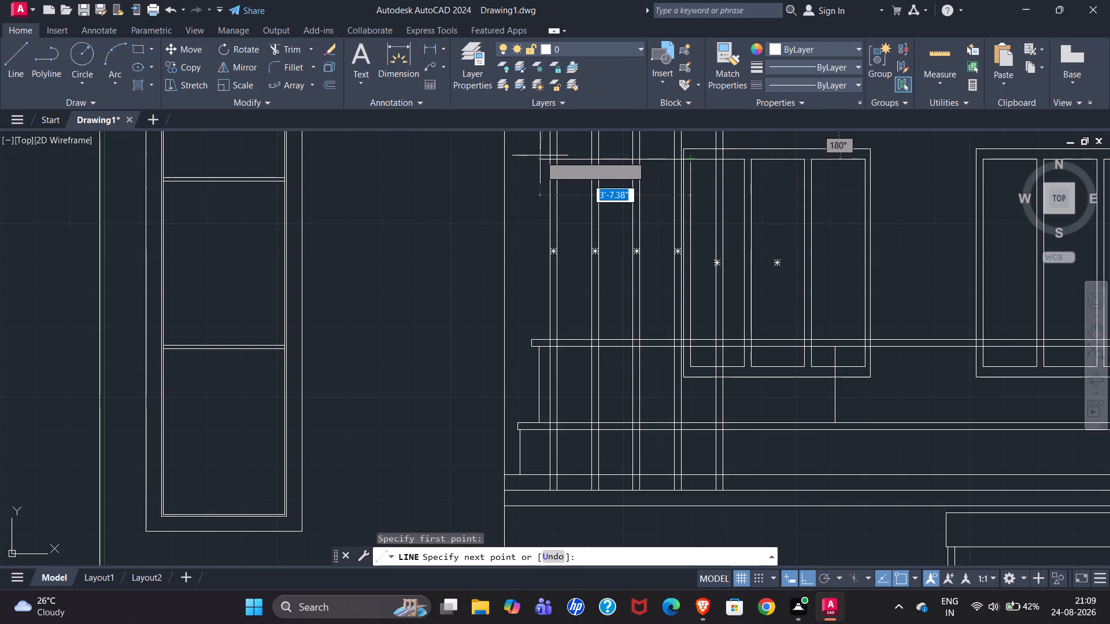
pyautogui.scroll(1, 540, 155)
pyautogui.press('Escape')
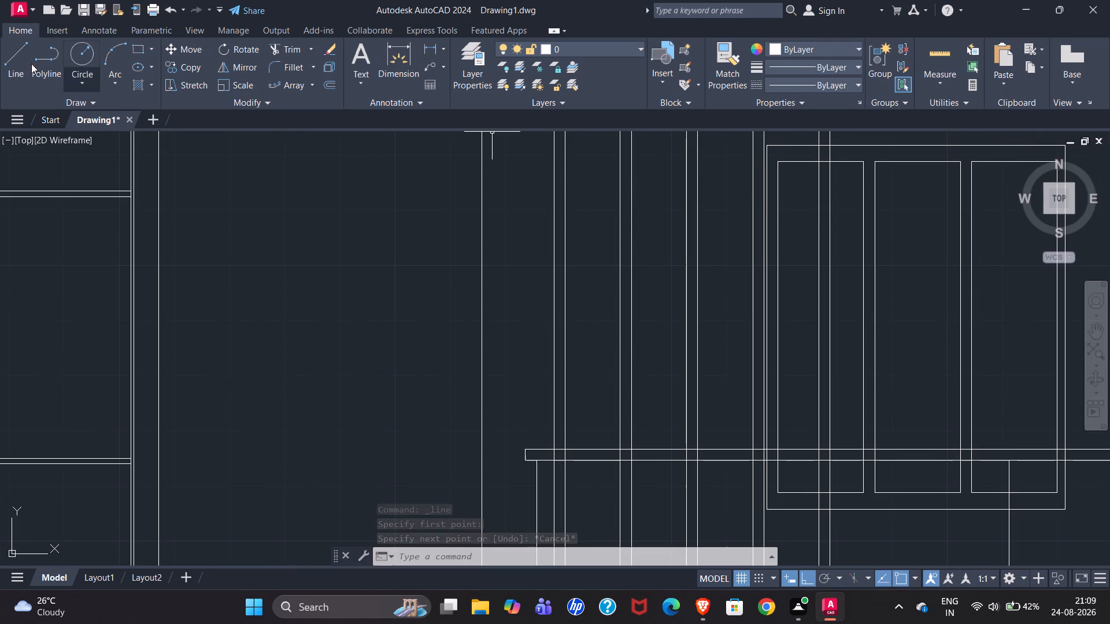
# Draw the door outline behind the M.S. pipes: about 4'-4" up from the railing top, then about 3'-5" across to the window's inner-frame corner.
pyautogui.scroll(-1, 461, 163)
pyautogui.scroll(1, 506, 340)
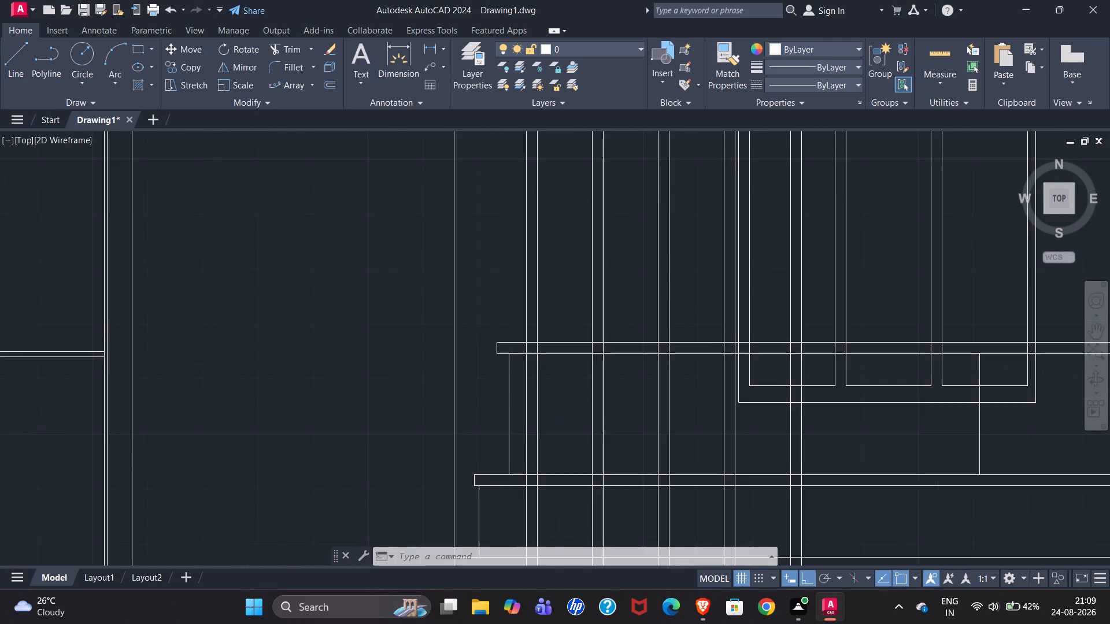
pyautogui.scroll(2, 506, 340)
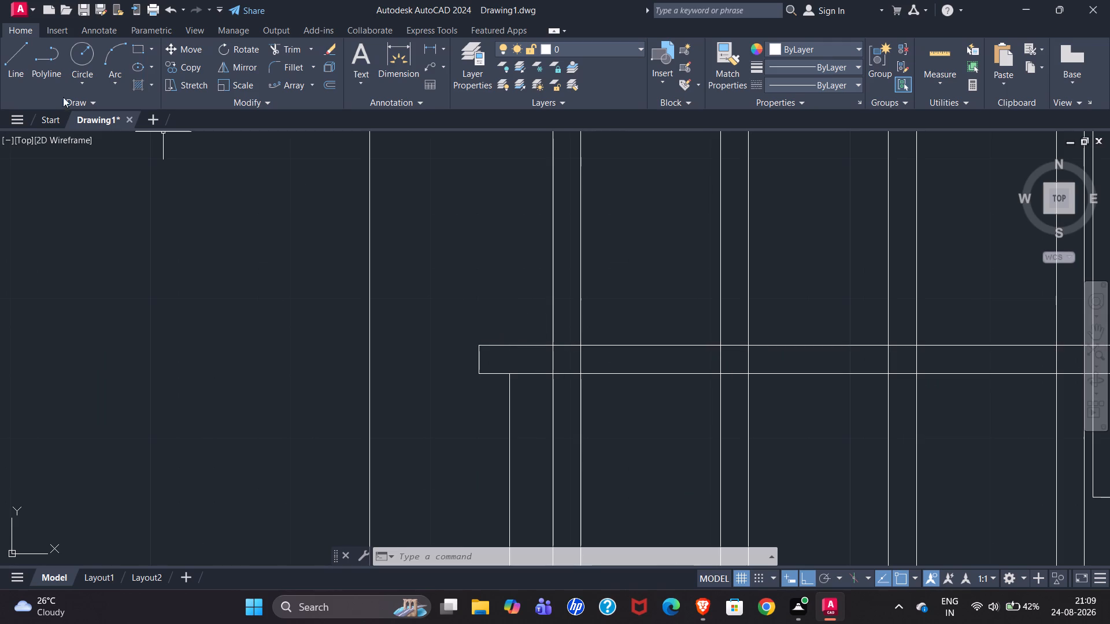
pyautogui.click(23, 75)
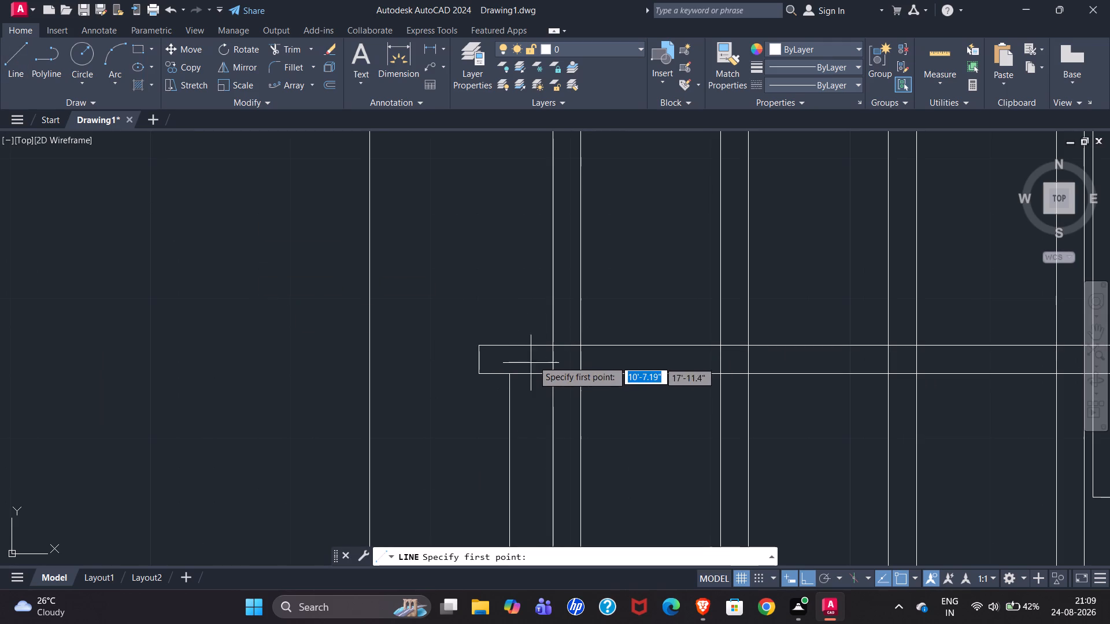
pyautogui.click(545, 346)
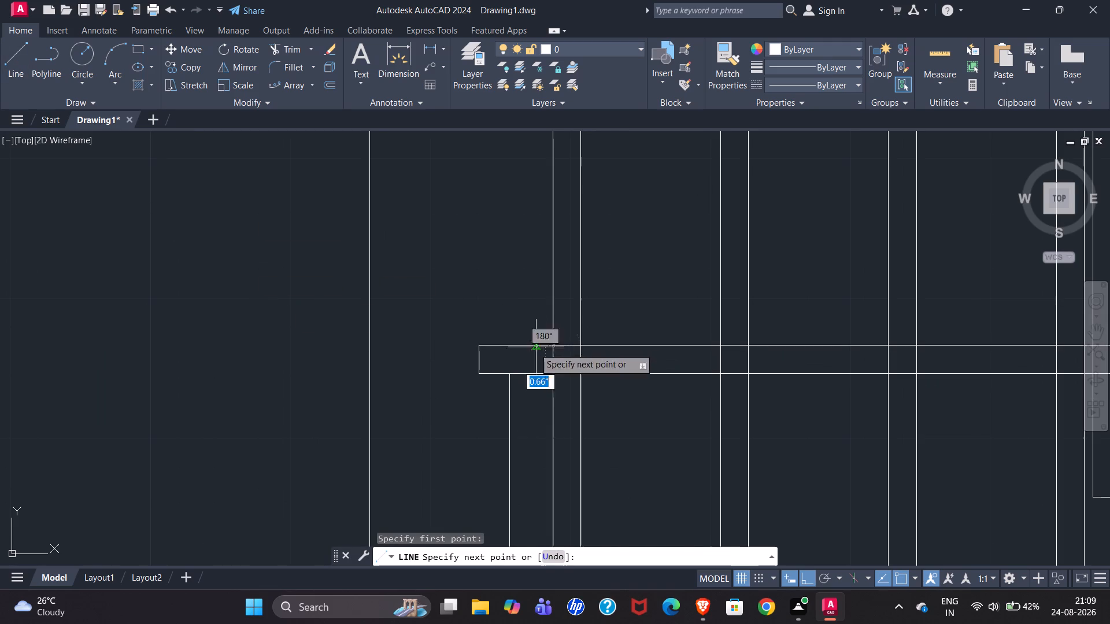
pyautogui.scroll(-3, 445, 388)
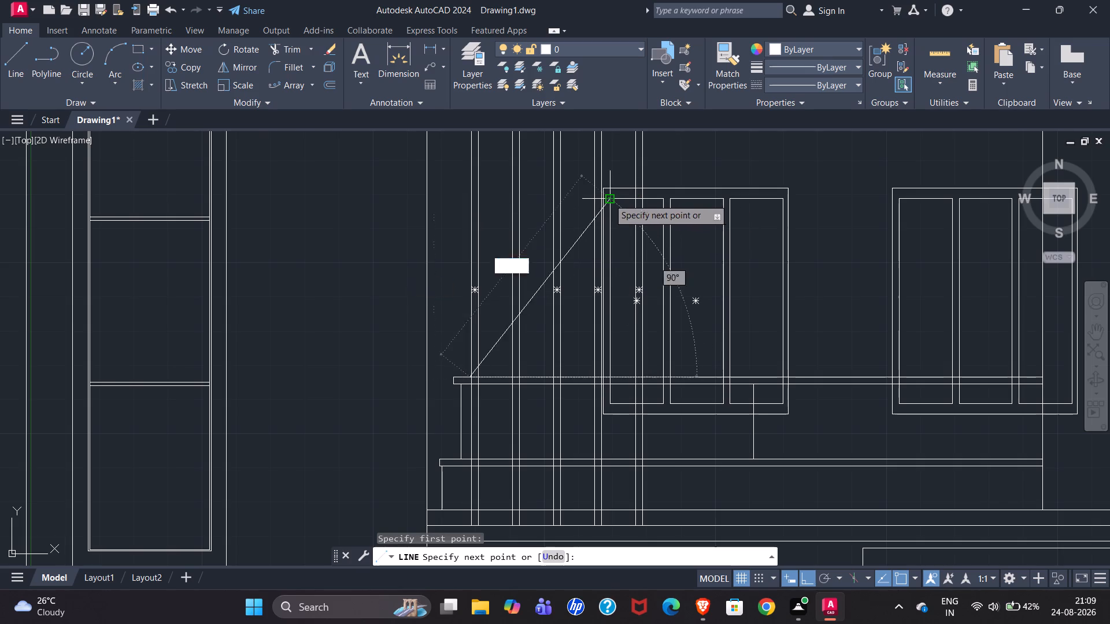
pyautogui.click(447, 197)
pyautogui.scroll(2, 626, 206)
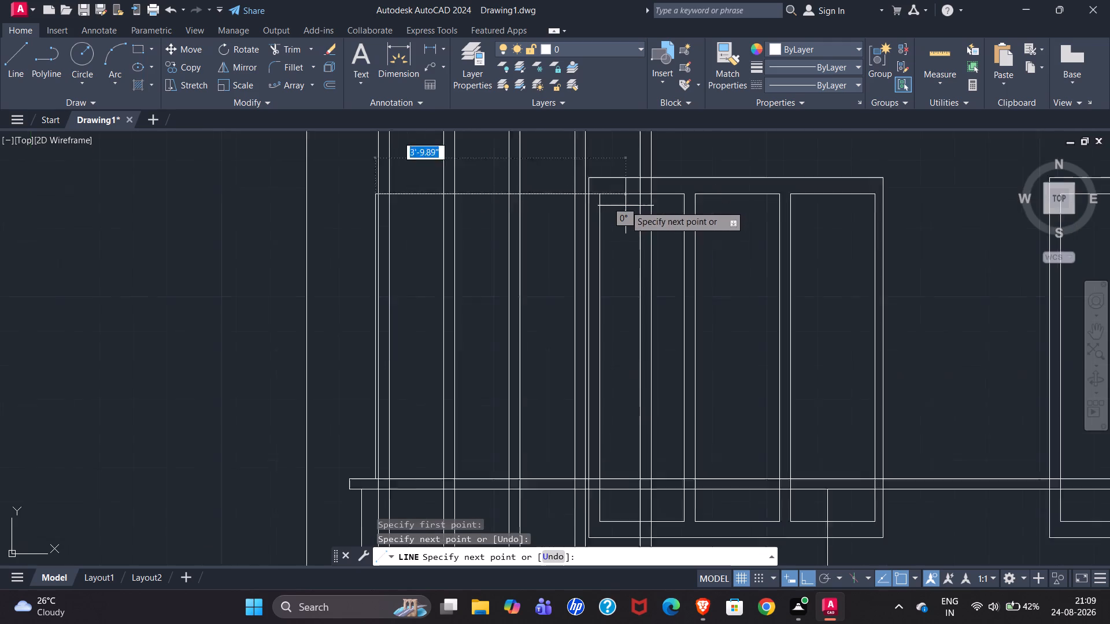
pyautogui.scroll(1, 625, 205)
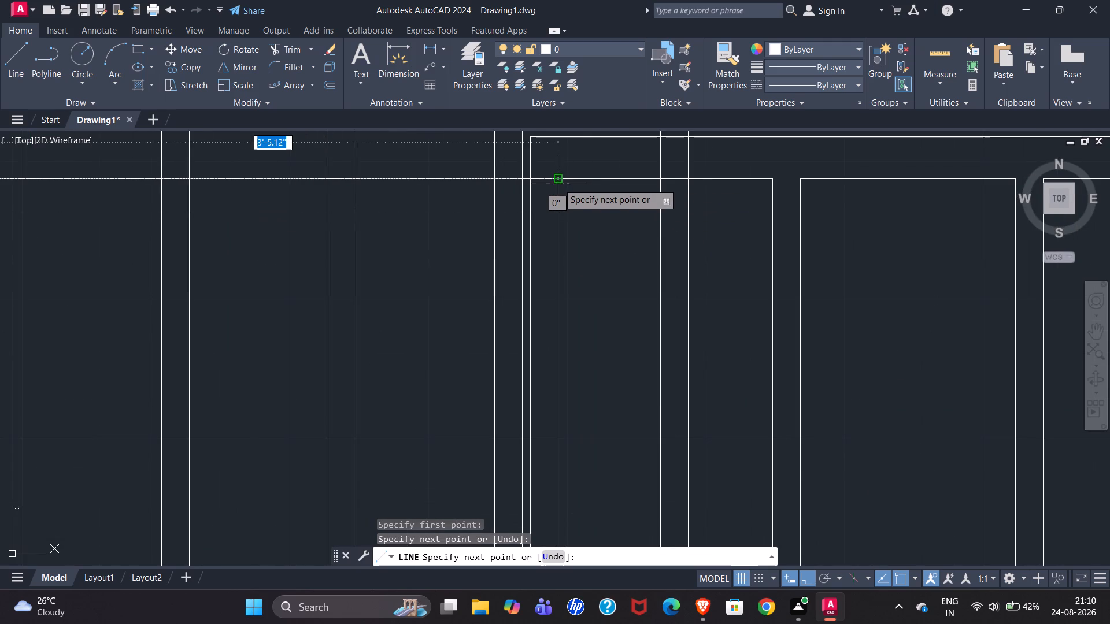
pyautogui.click(558, 179)
pyautogui.scroll(-1, 726, 166)
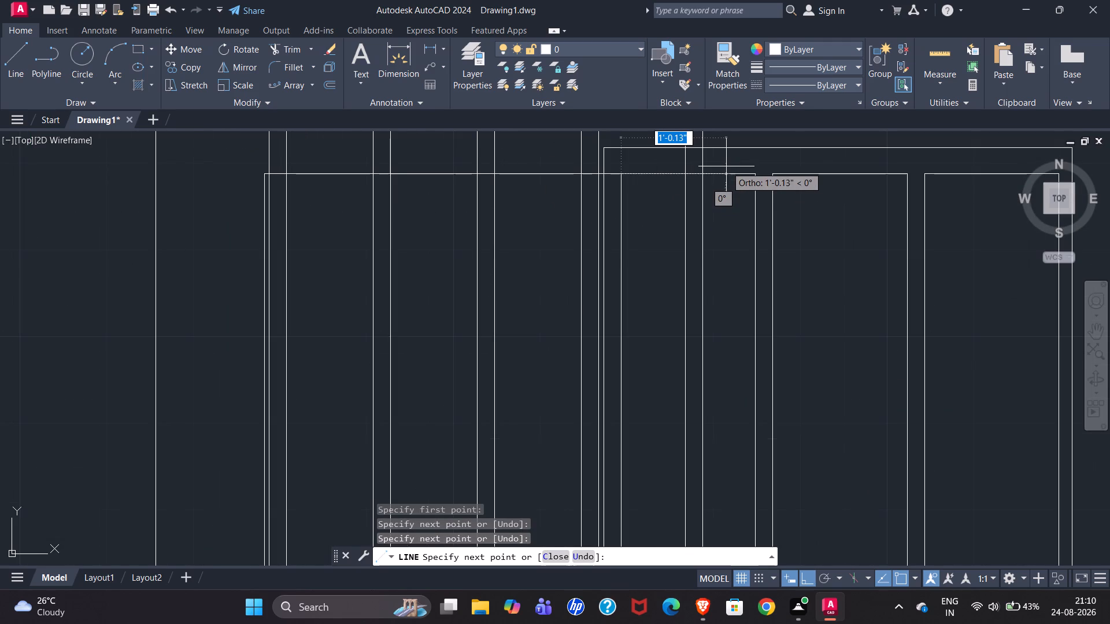
pyautogui.press('Escape')
pyautogui.scroll(-2, 565, 166)
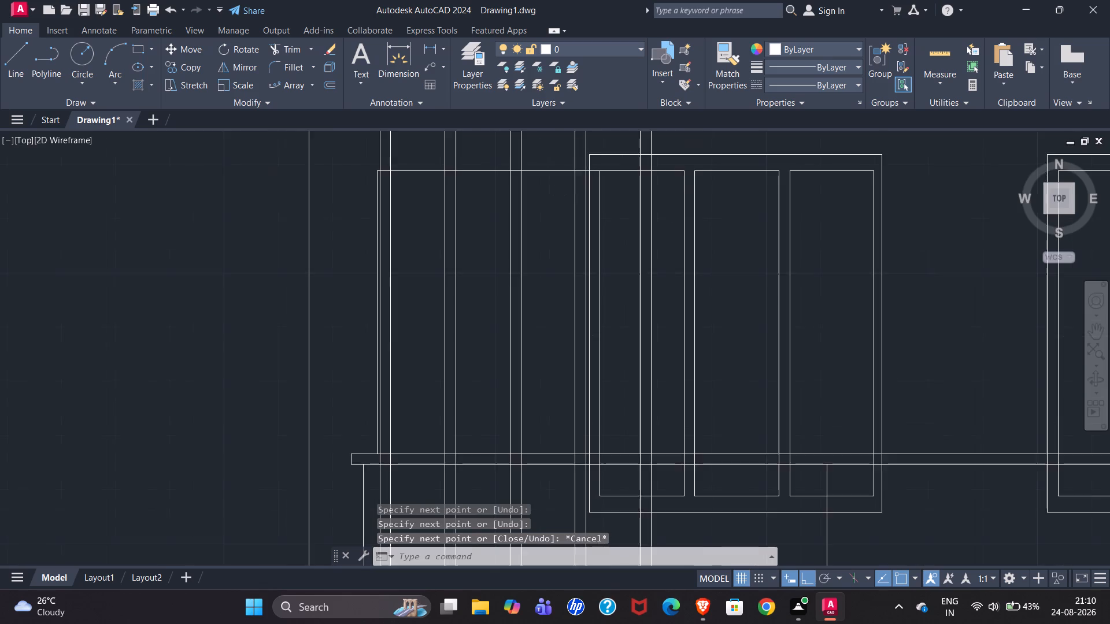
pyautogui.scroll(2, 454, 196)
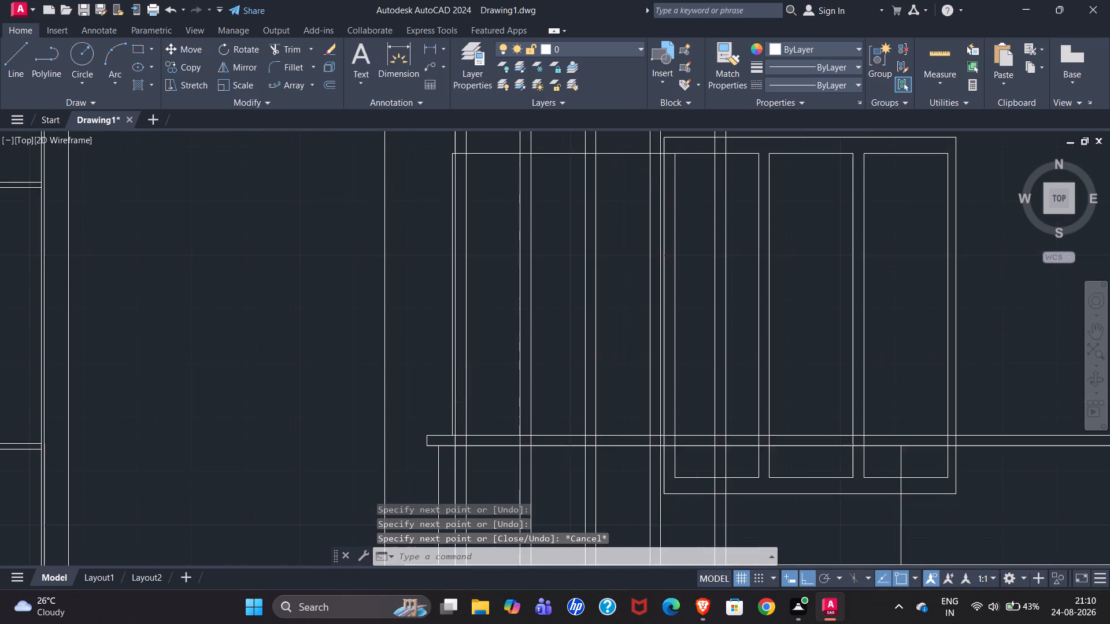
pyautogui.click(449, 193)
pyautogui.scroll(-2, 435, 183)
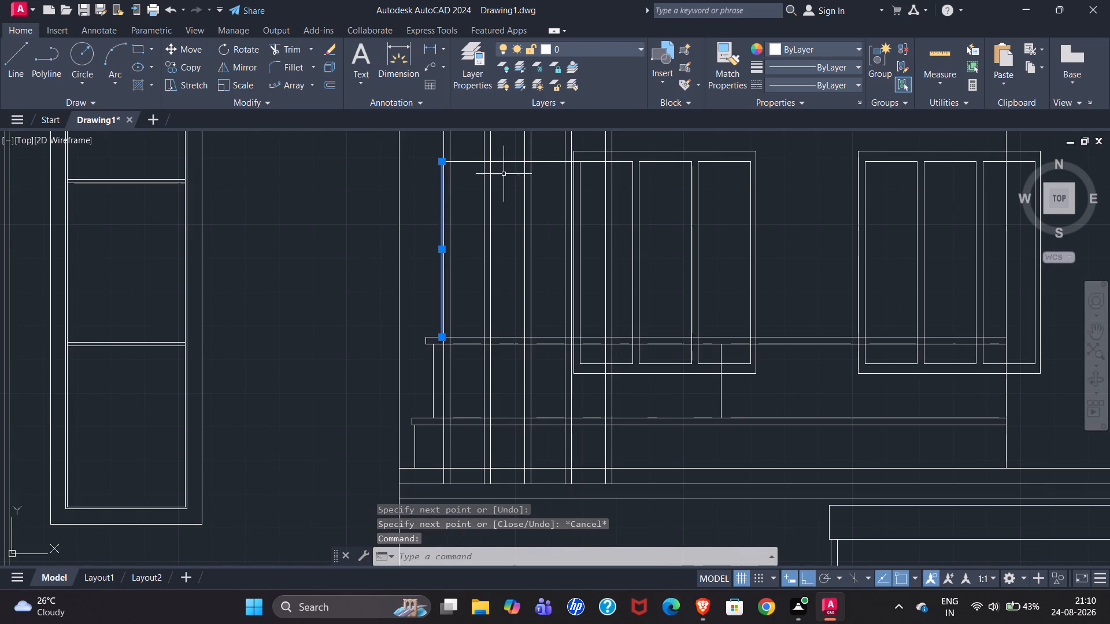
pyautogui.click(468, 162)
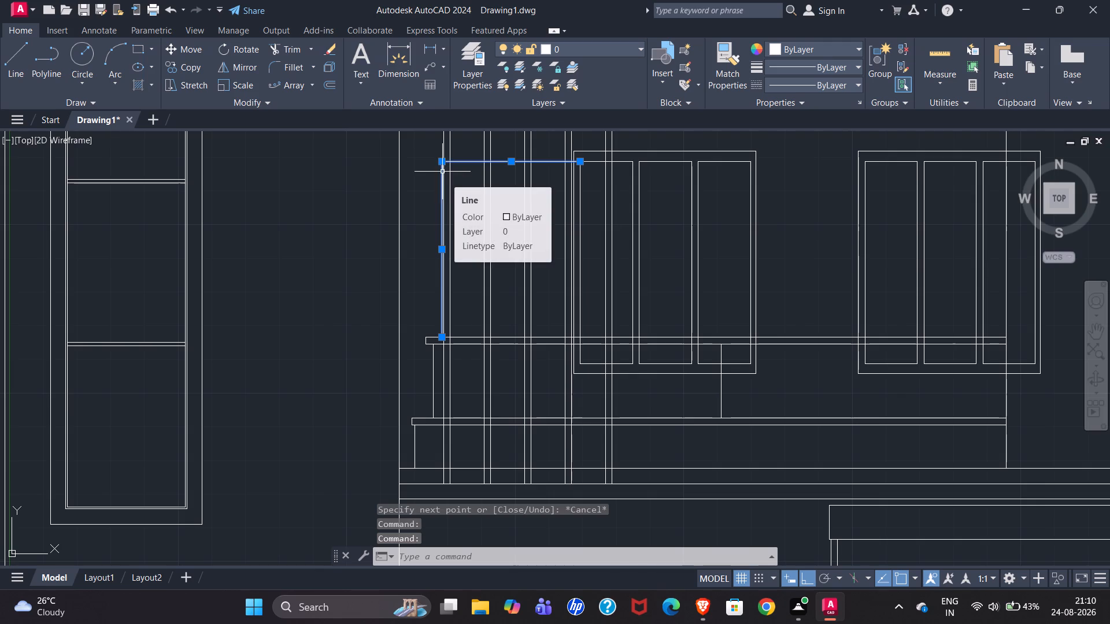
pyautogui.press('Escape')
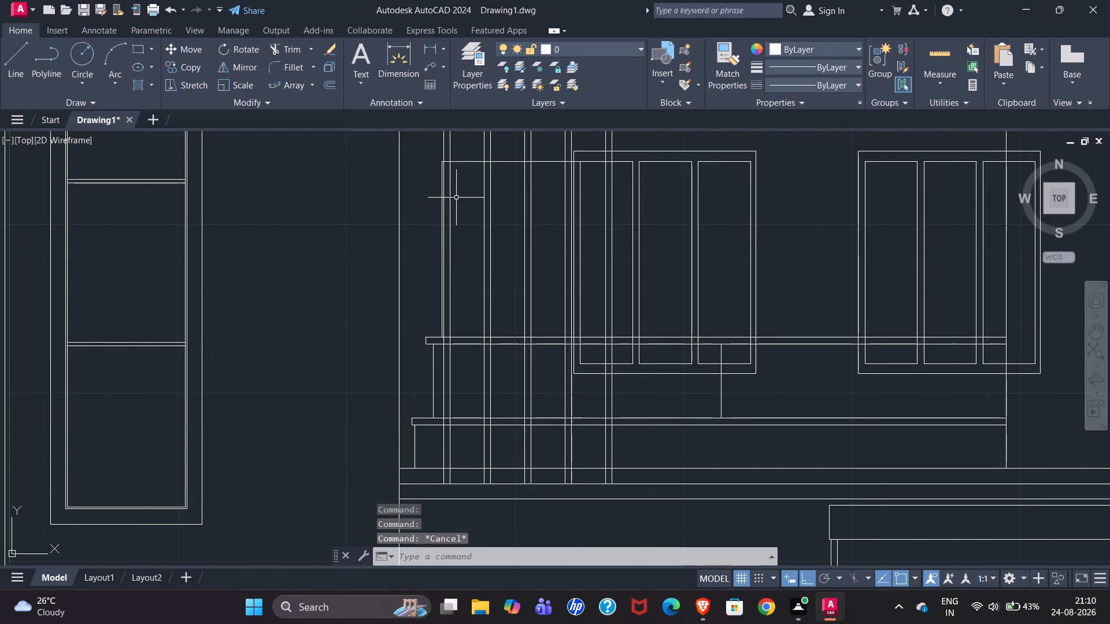
# Offset the vertical side line of the door behind the first M.S. pipe 3" outward, away from the window.
pyautogui.scroll(2, 438, 185)
pyautogui.click(445, 183)
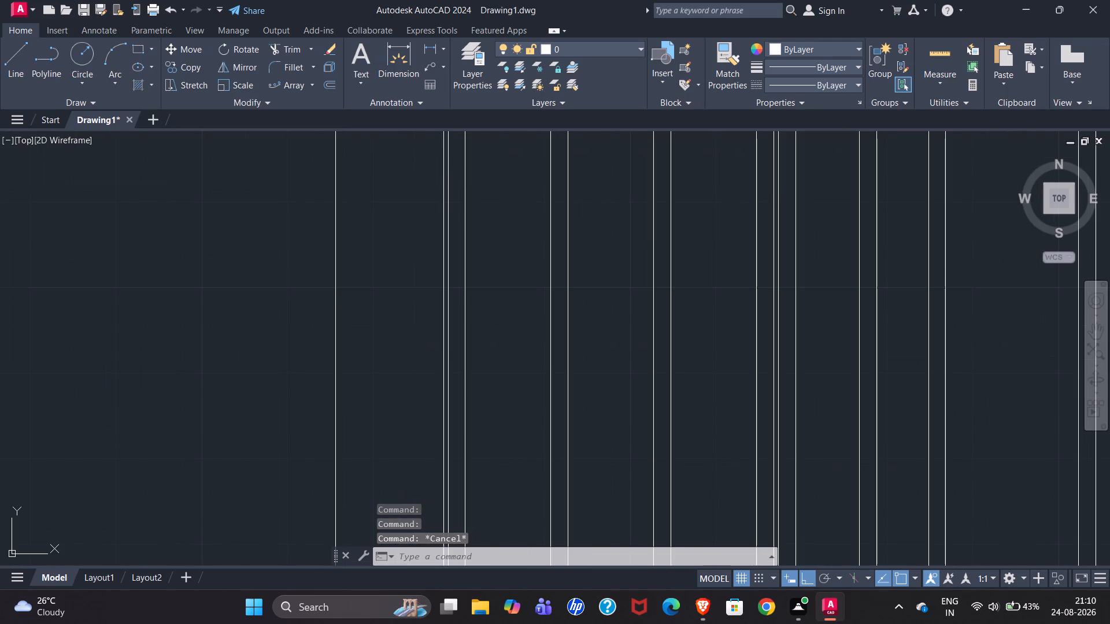
pyautogui.press('o')
pyautogui.press('Return')
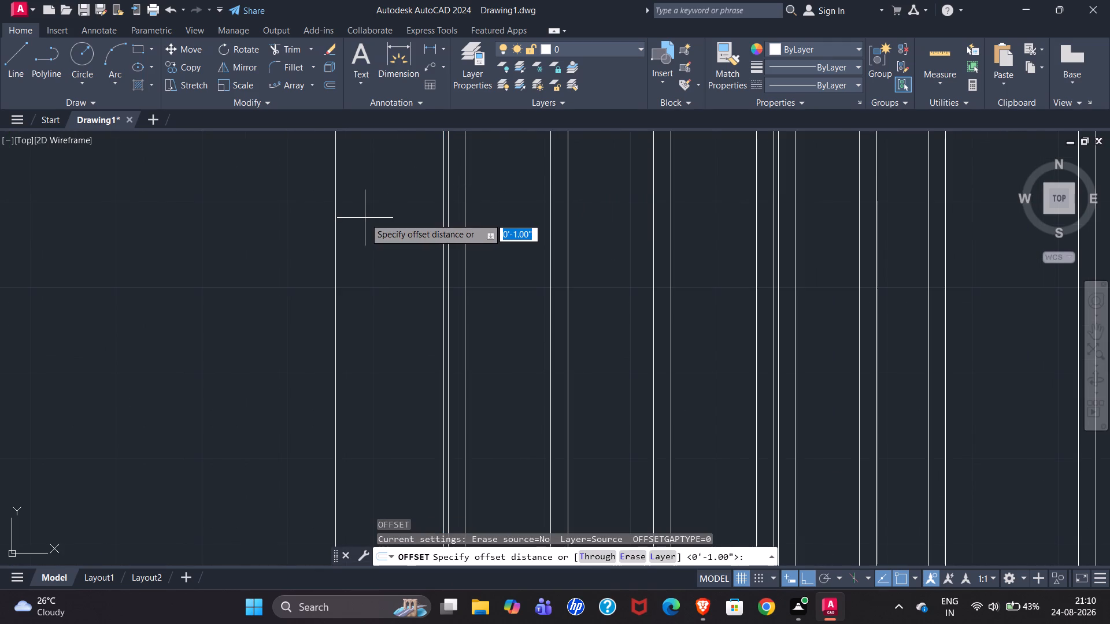
pyautogui.write('3"')
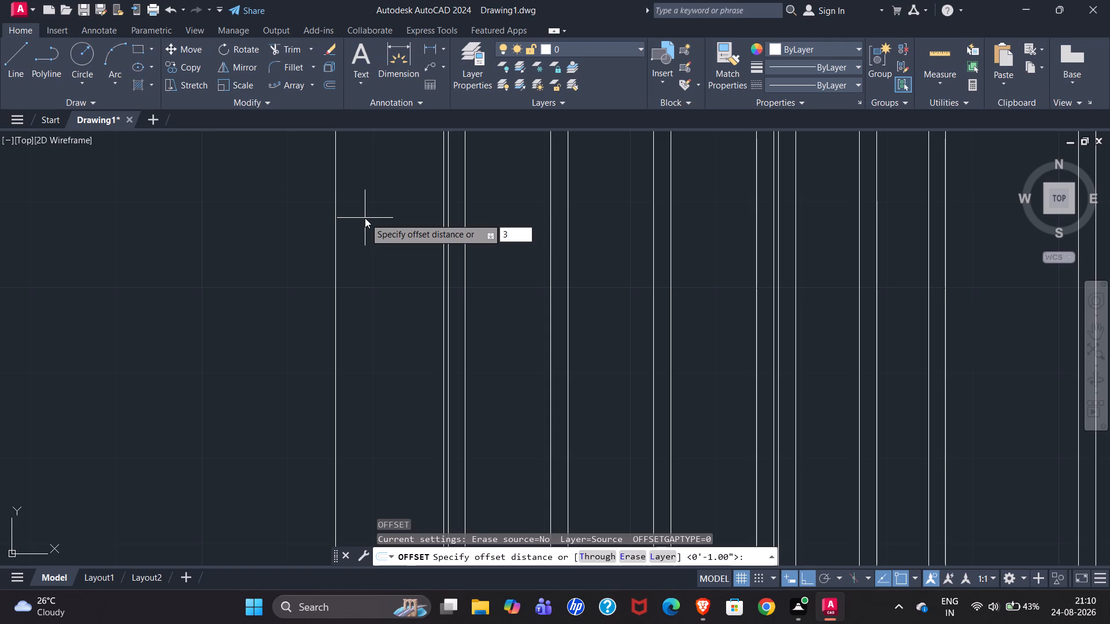
pyautogui.press('Return')
pyautogui.click(365, 218)
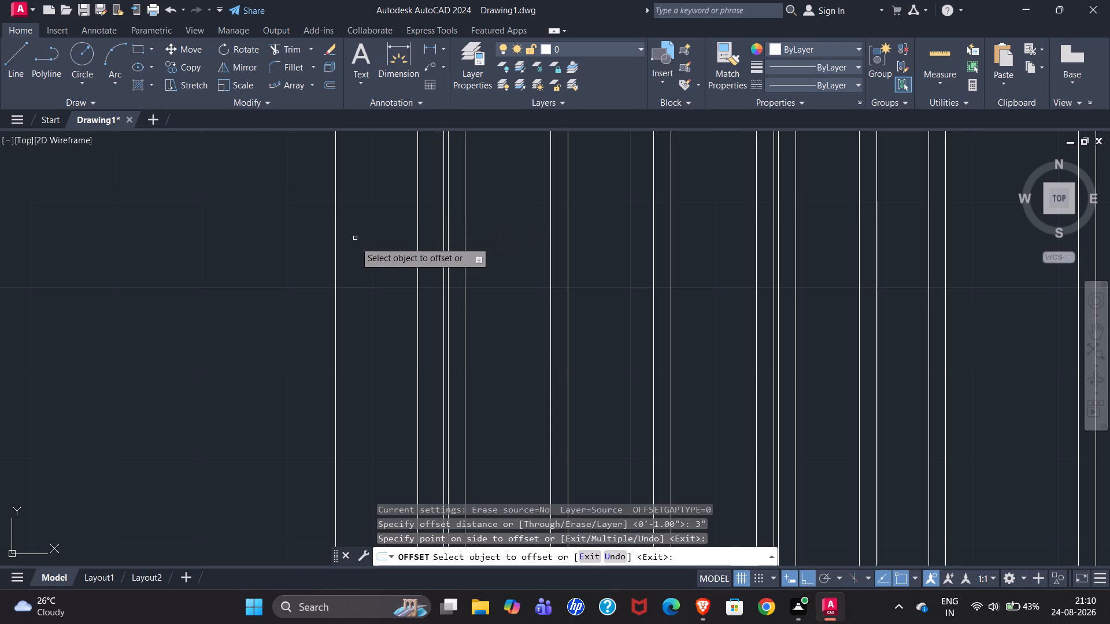
pyautogui.scroll(-2, 353, 286)
pyautogui.scroll(2, 375, 228)
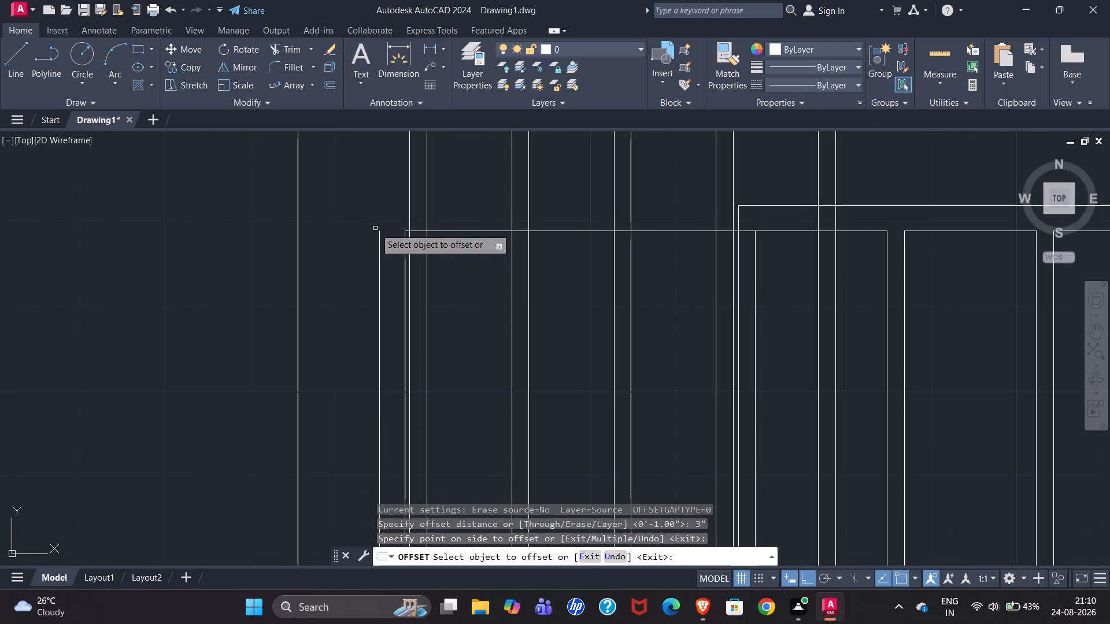
# Draw a horizontal line from the adjoining window's outer-frame top corner across the door head, ending just past the 3" offset line.
pyautogui.click(18, 64)
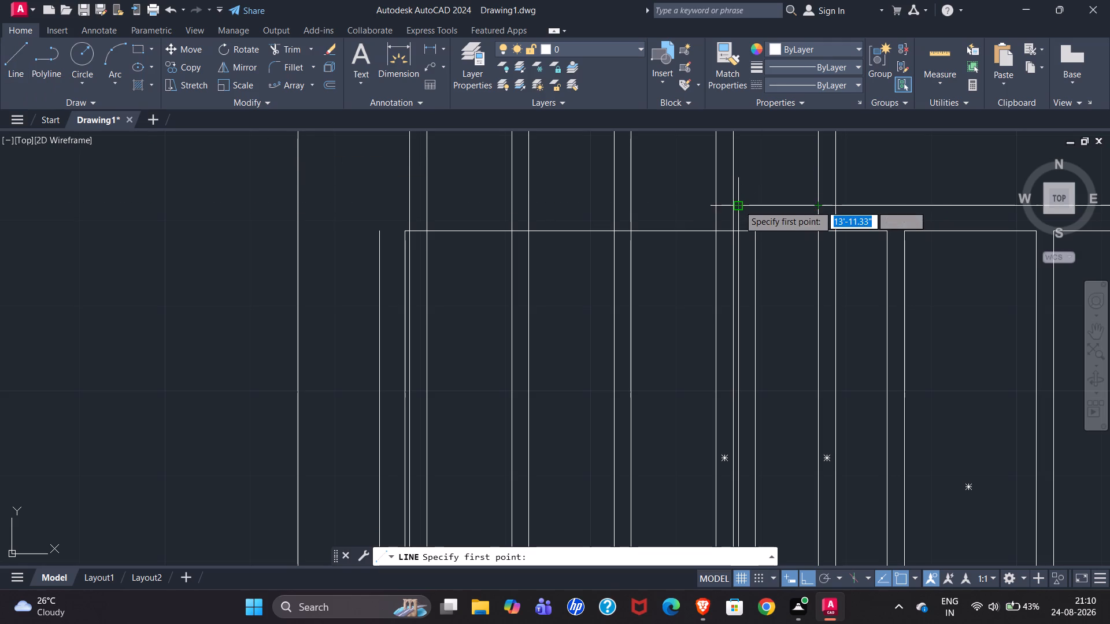
pyautogui.click(739, 205)
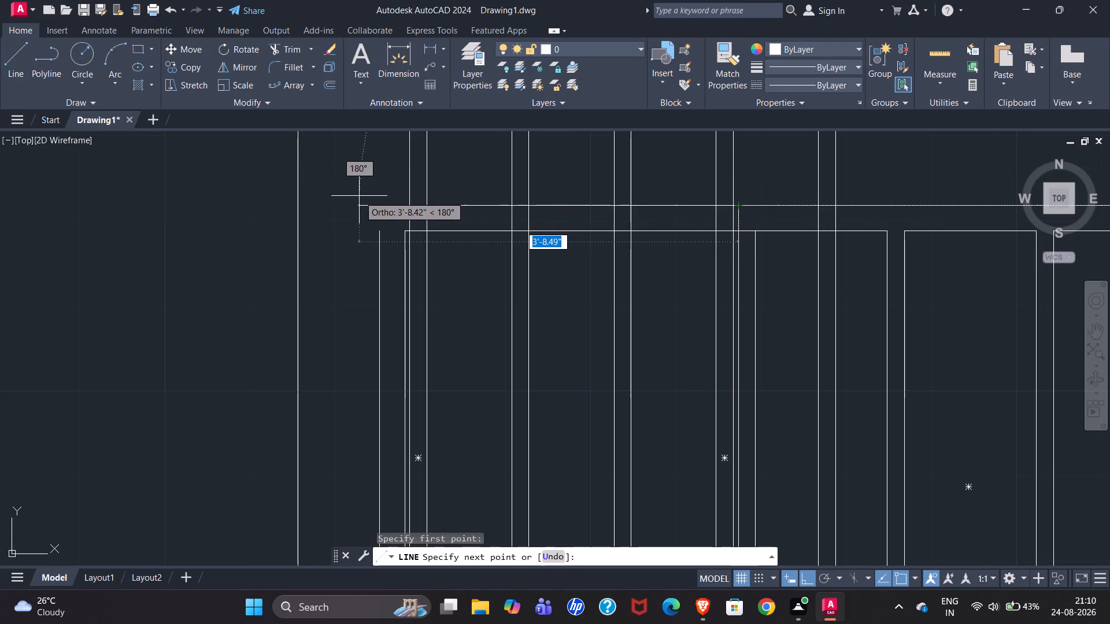
pyautogui.click(349, 200)
pyautogui.press('Escape')
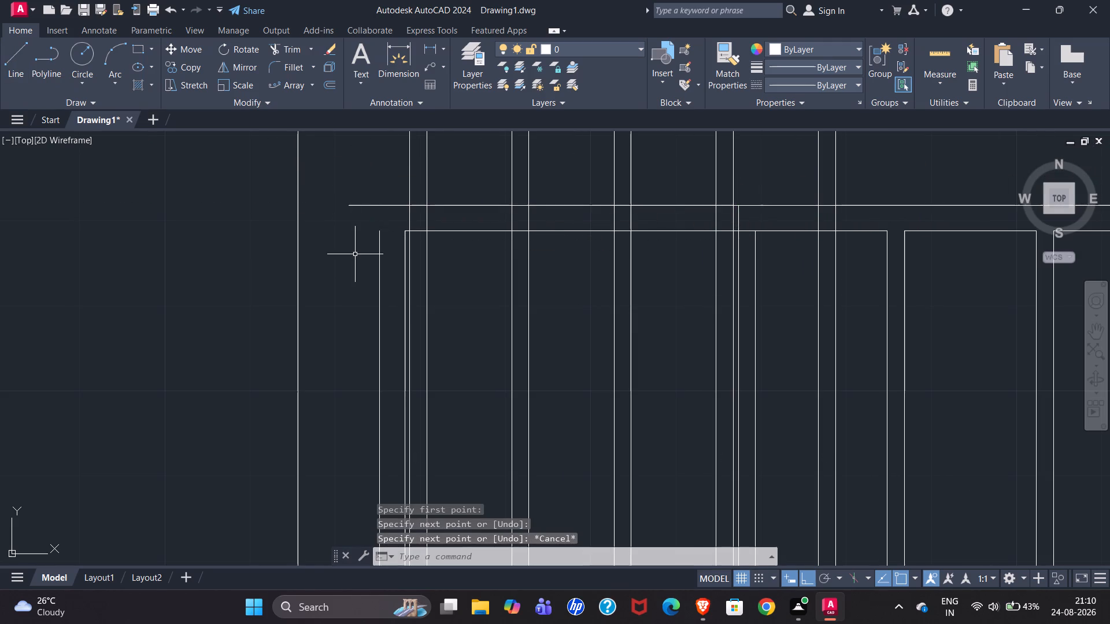
# Extend the door's outer frame line up to the new head line and trim the overhang to form a clean corner.
pyautogui.press('e')
pyautogui.press('x')
pyautogui.press('Return')
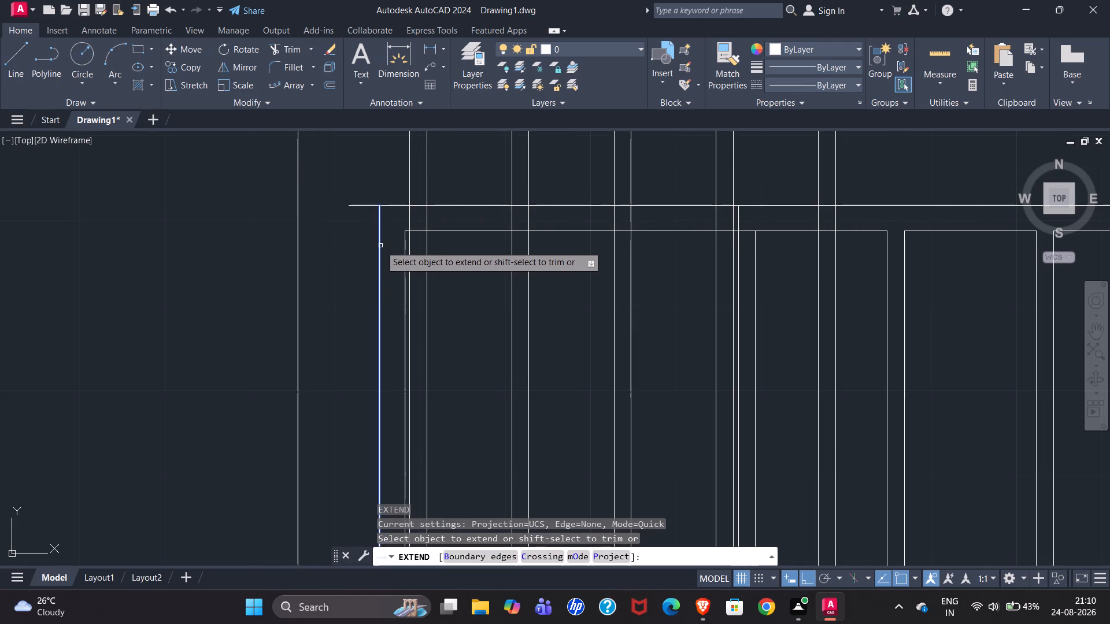
pyautogui.click(379, 243)
pyautogui.press('Escape')
pyautogui.write('tr')
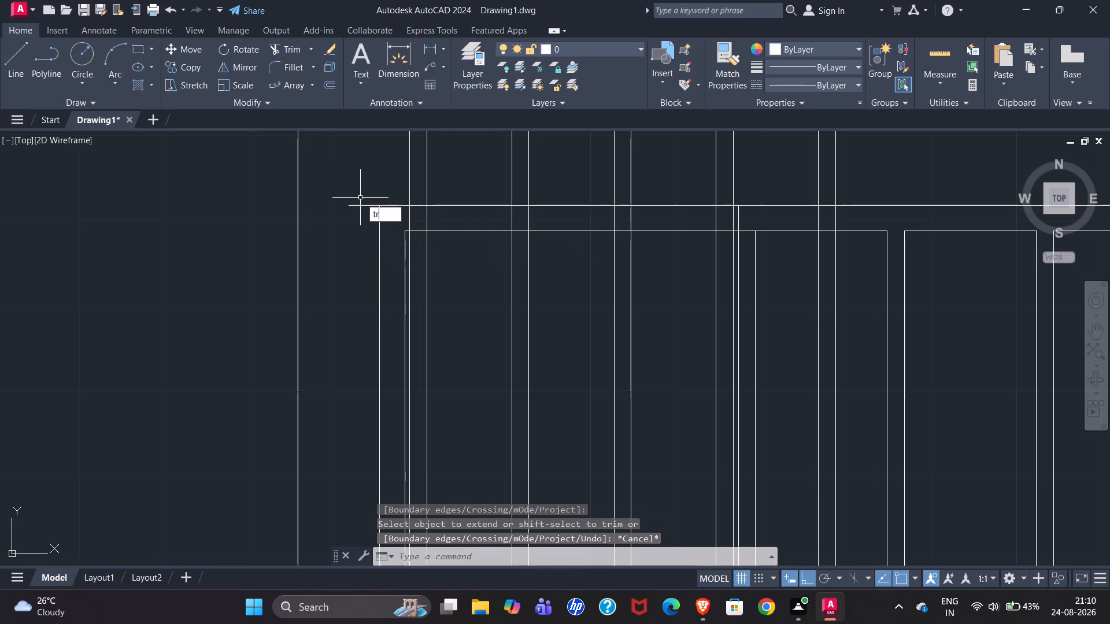
pyautogui.press('Return')
pyautogui.moveTo(358, 191); pyautogui.dragTo(363, 232)
pyautogui.press('Escape')
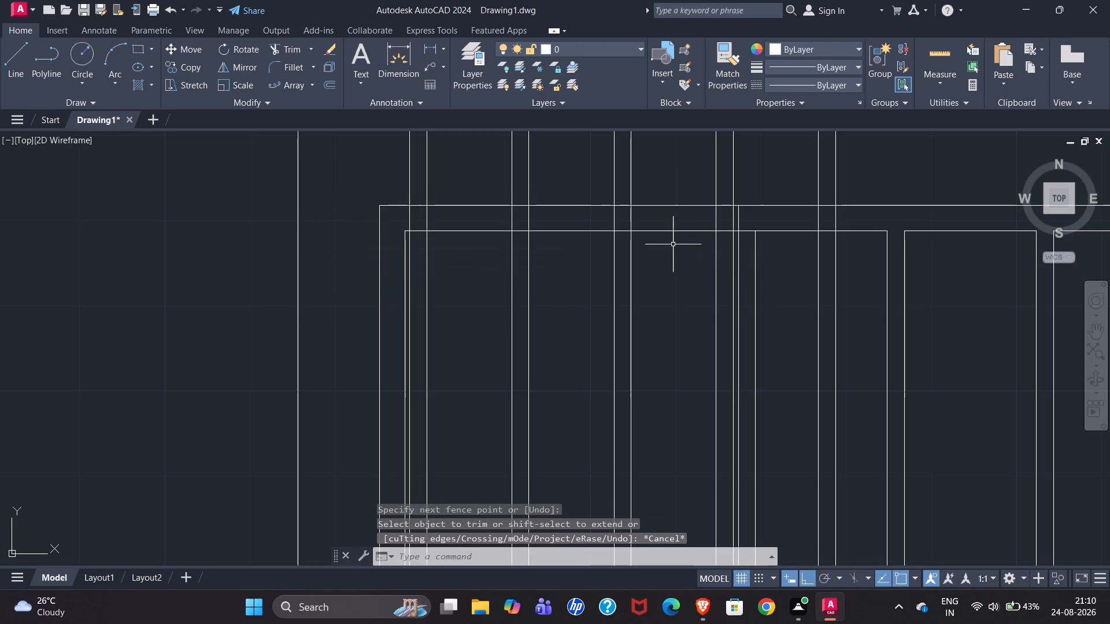
# Trim the door-head line between door and window pane, and the window's outer-frame stub above it, joining both under one frame.
pyautogui.scroll(-1, 510, 199)
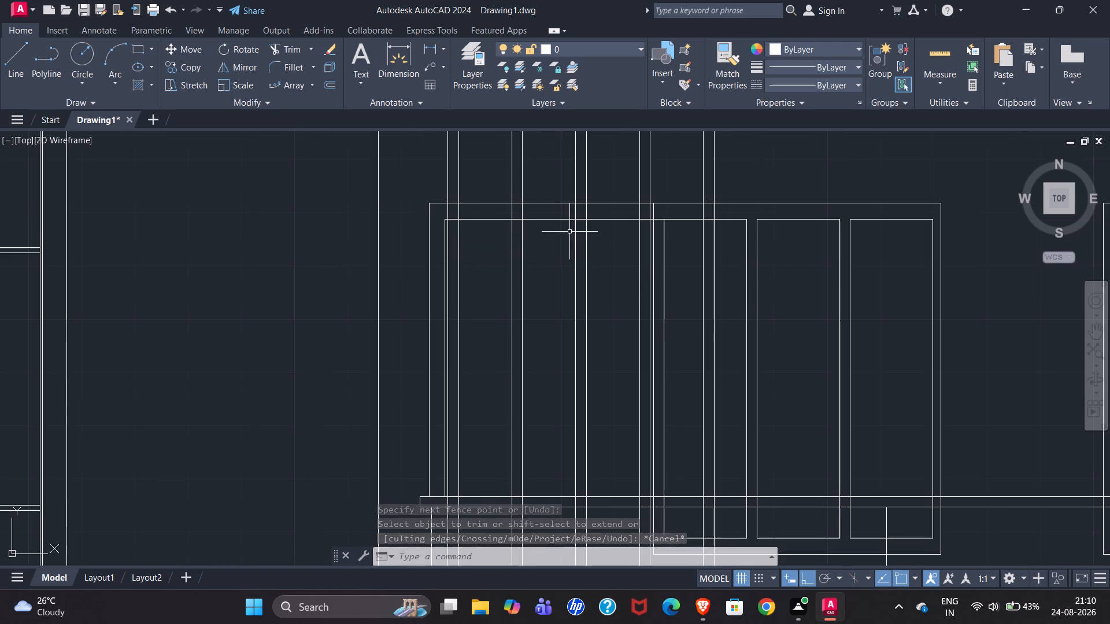
pyautogui.scroll(2, 685, 239)
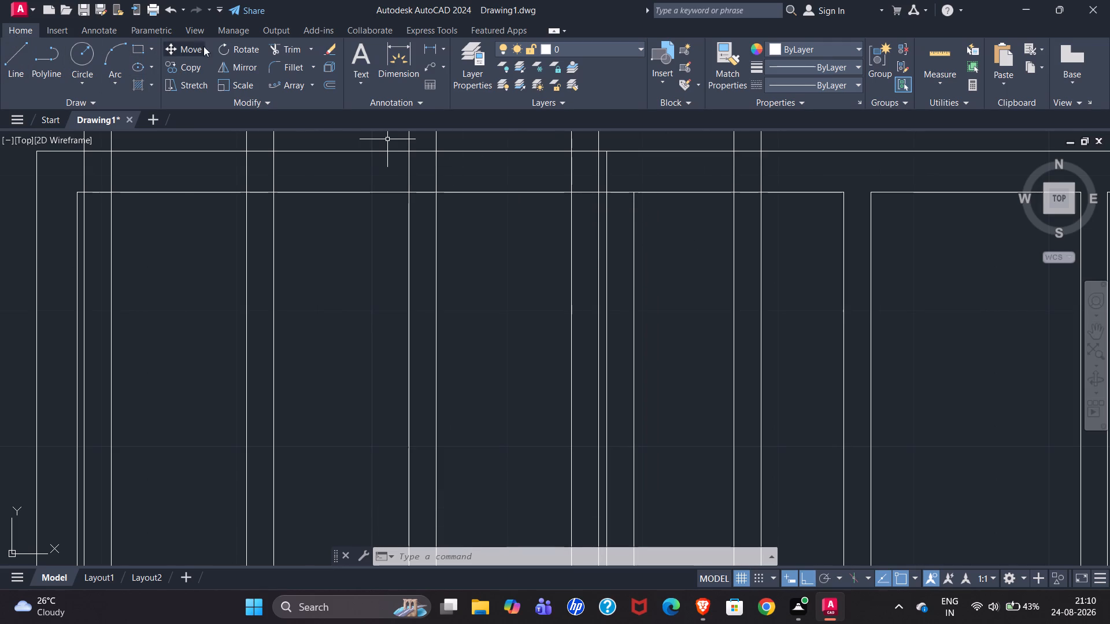
pyautogui.click(289, 47)
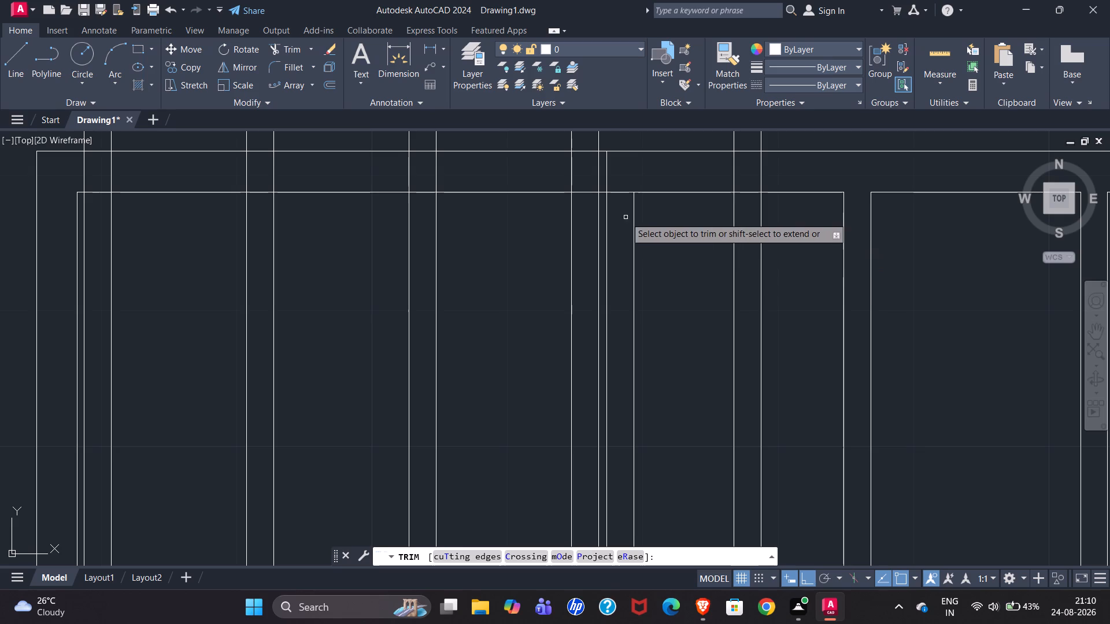
pyautogui.scroll(-1, 442, 246)
pyautogui.scroll(2, 560, 198)
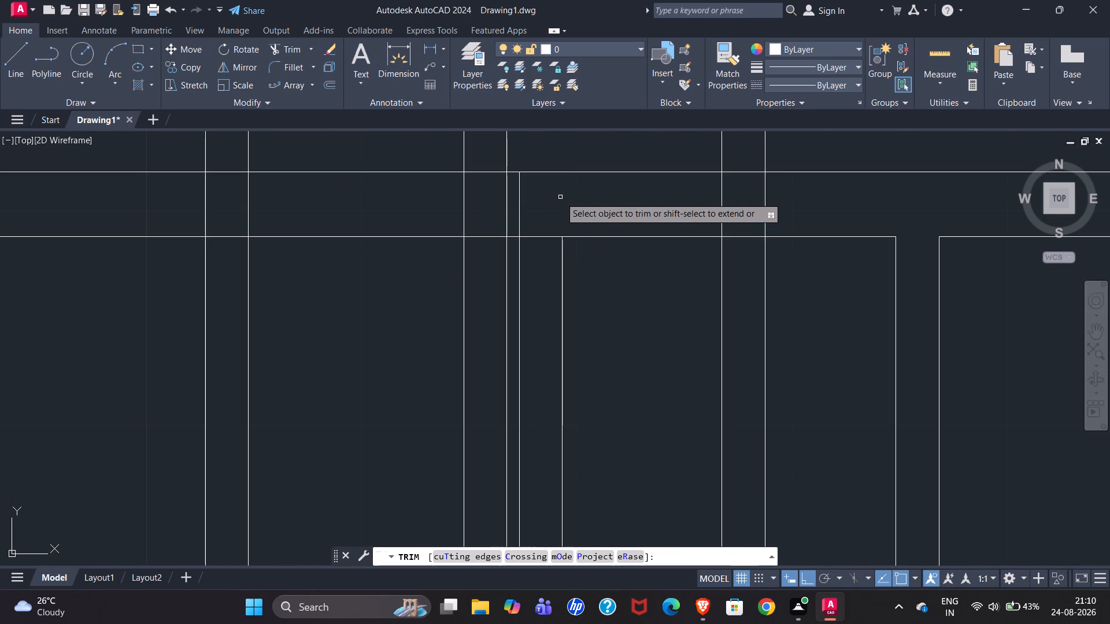
pyautogui.scroll(-1, 493, 225)
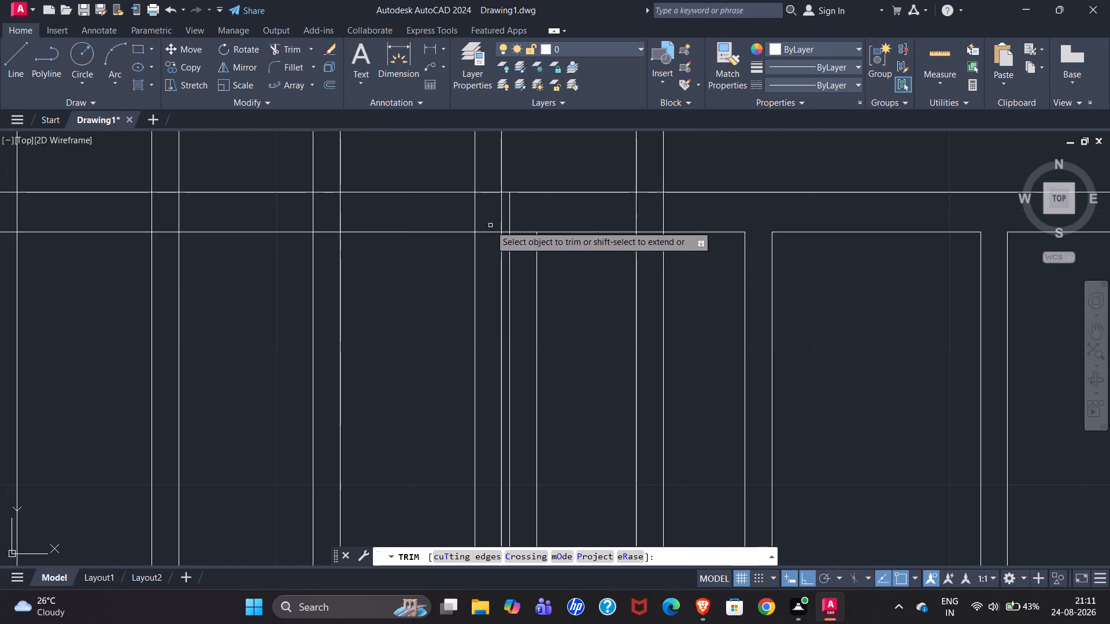
pyautogui.moveTo(522, 240); pyautogui.dragTo(522, 221)
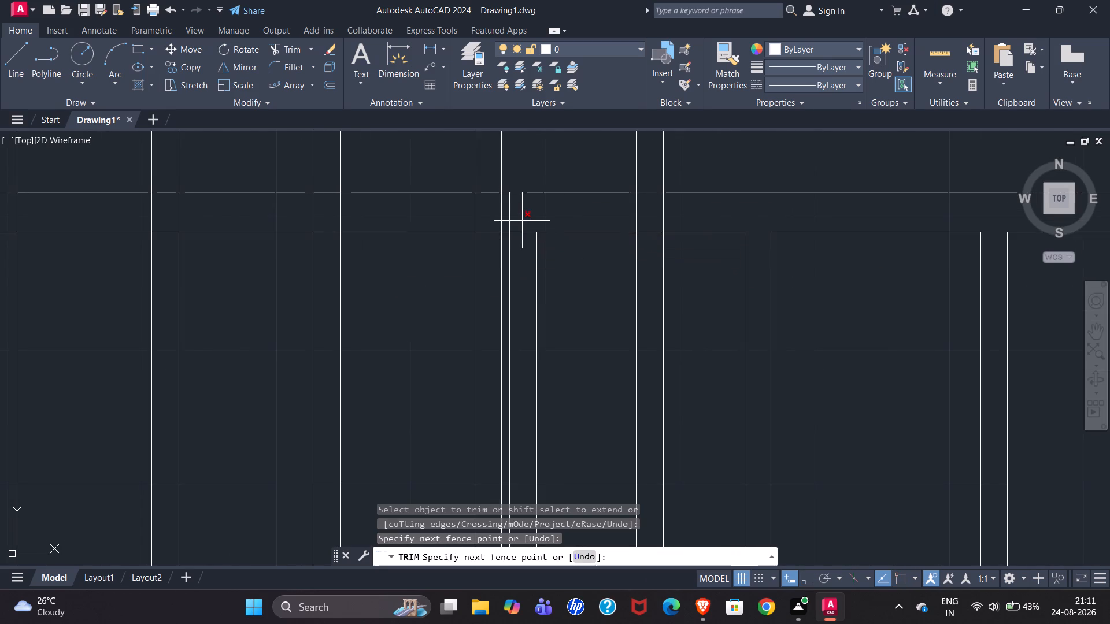
pyautogui.moveTo(522, 221); pyautogui.dragTo(506, 214)
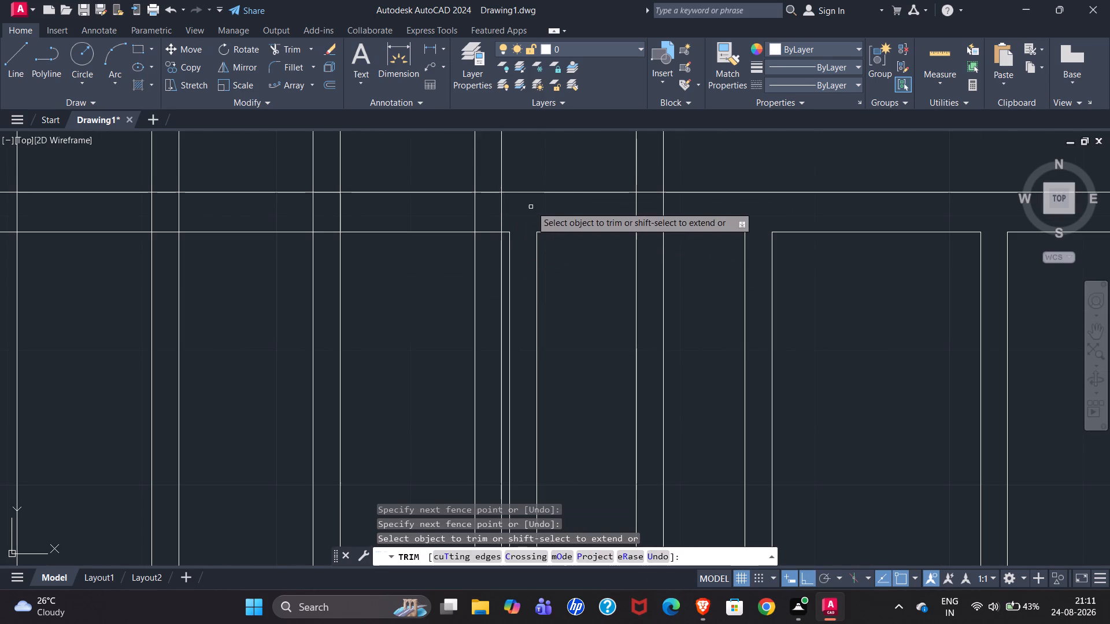
pyautogui.scroll(-2, 404, 136)
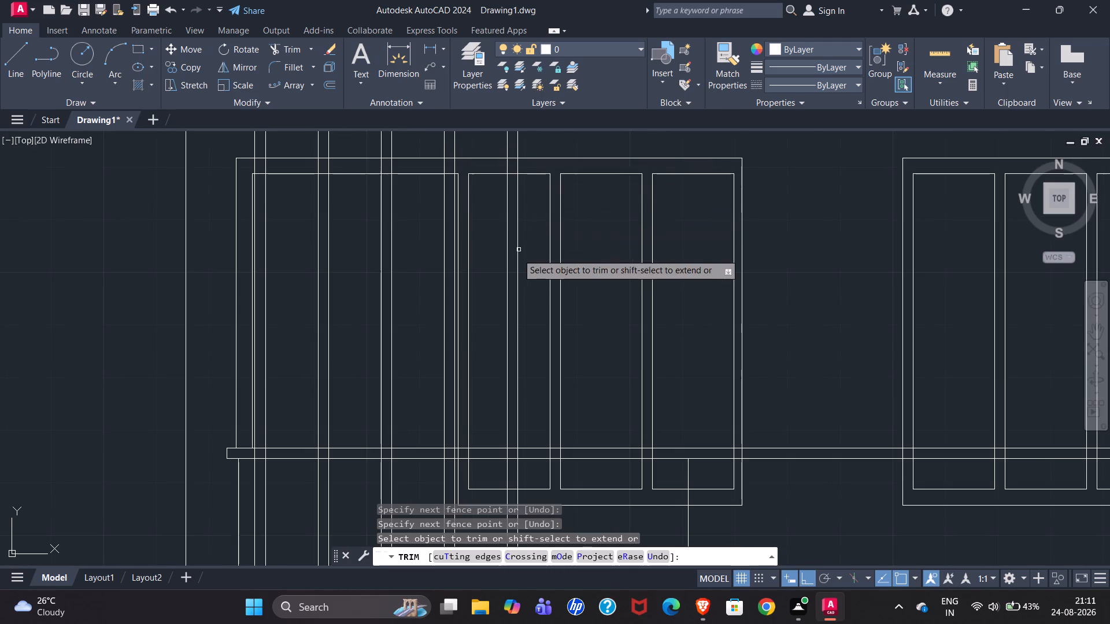
pyautogui.scroll(-1, 469, 250)
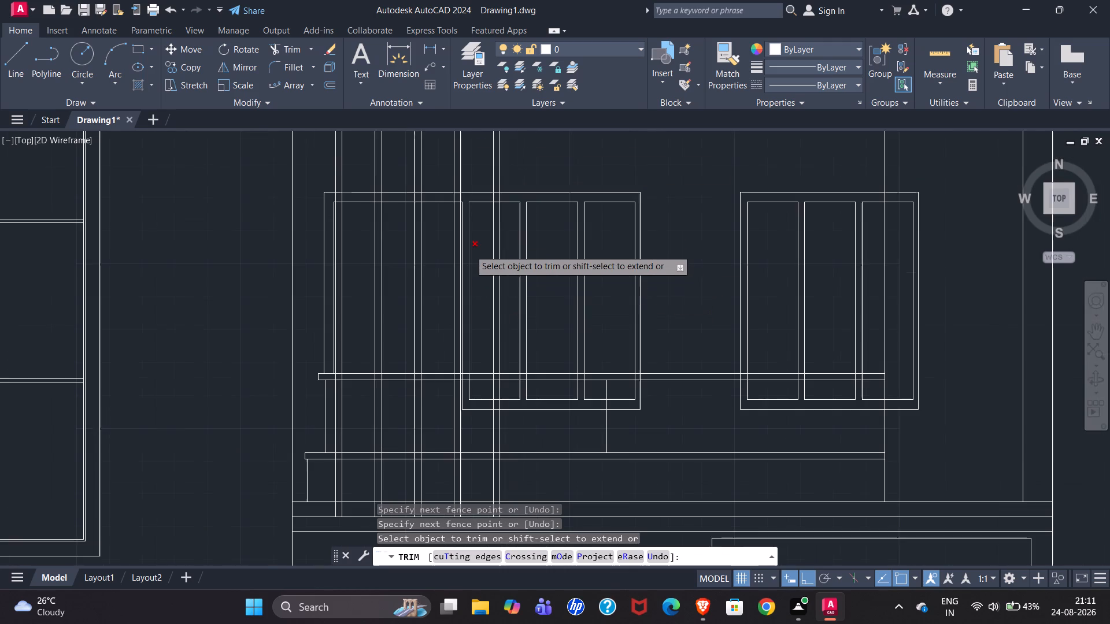
pyautogui.press('Escape')
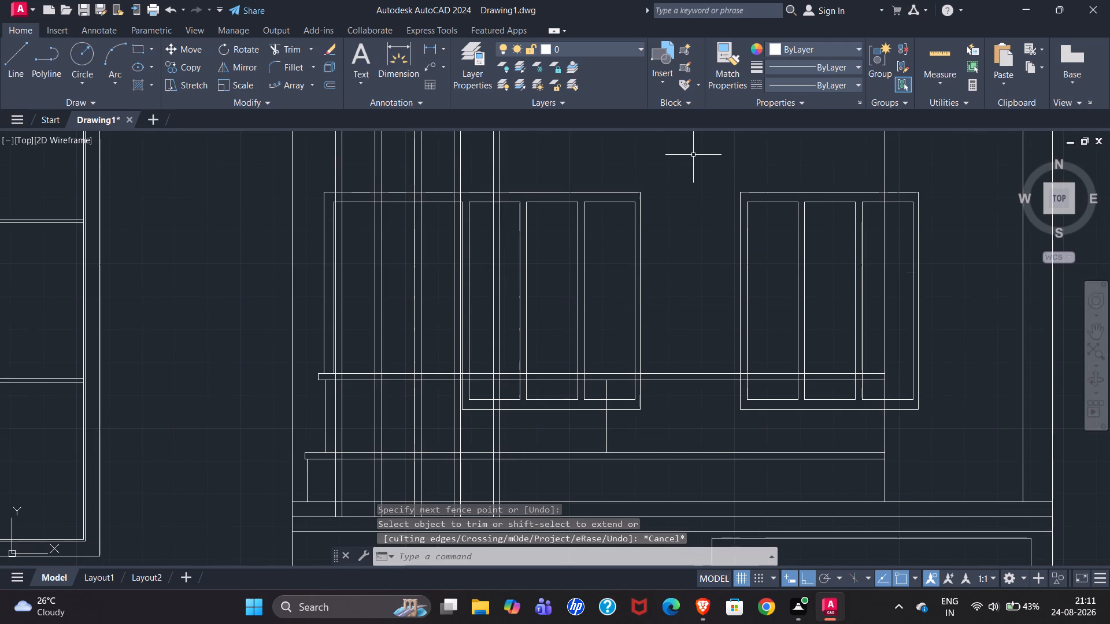
# Examine the reference's first-floor glass railing, coping and M.S. pipes against the redrawn door-and-window unit.
pyautogui.scroll(3, 302, 412)
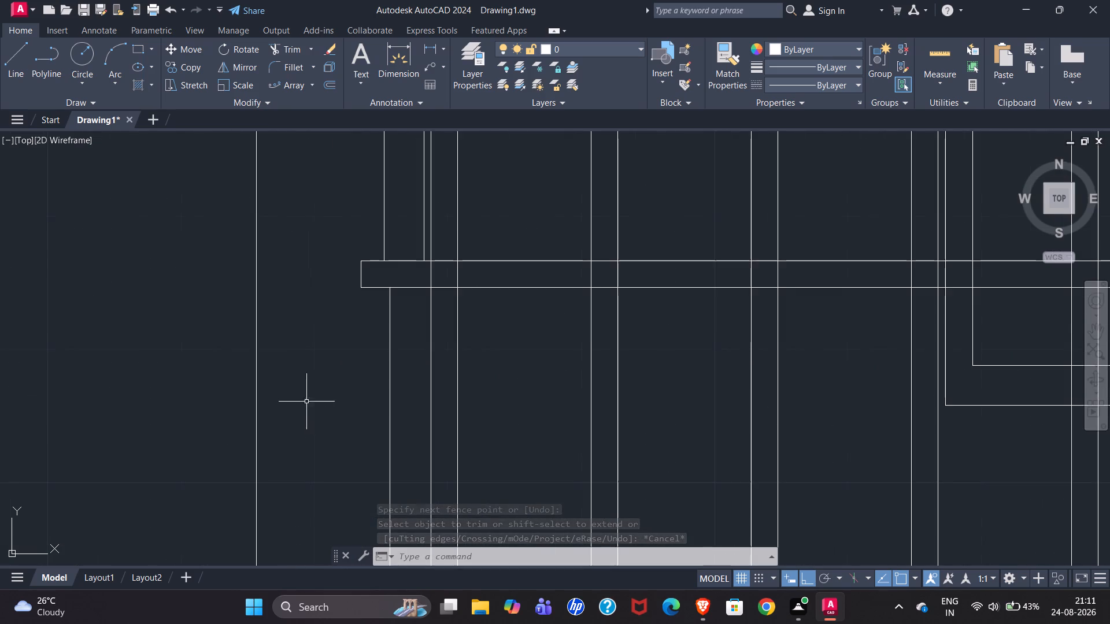
pyautogui.scroll(-2, 298, 384)
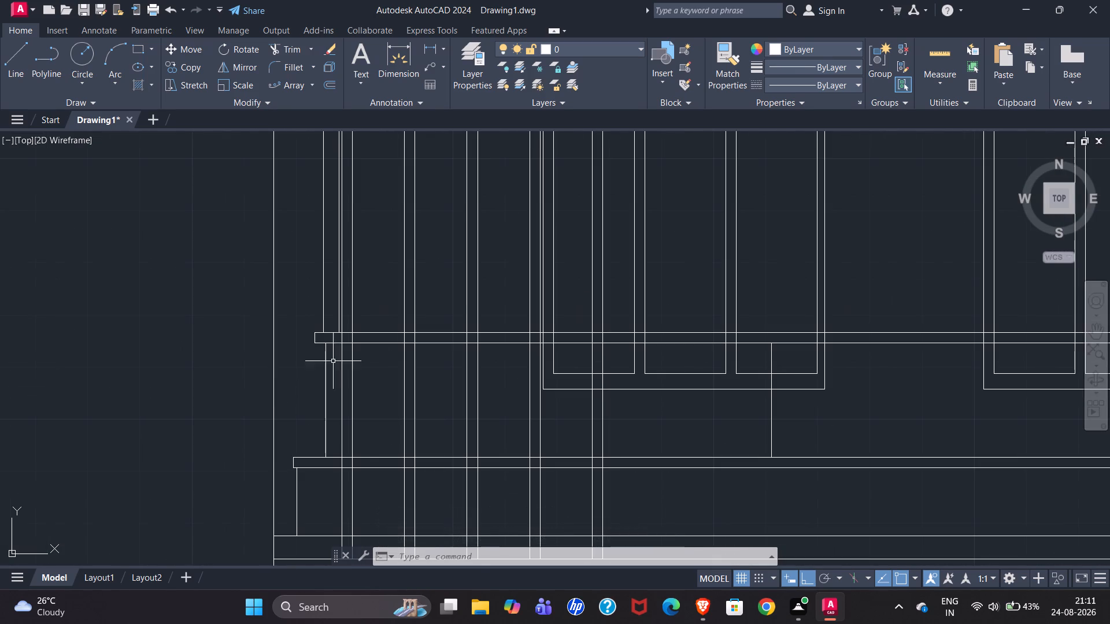
pyautogui.scroll(-3, 527, 294)
pyautogui.scroll(-1, 616, 285)
pyautogui.scroll(2, 182, 295)
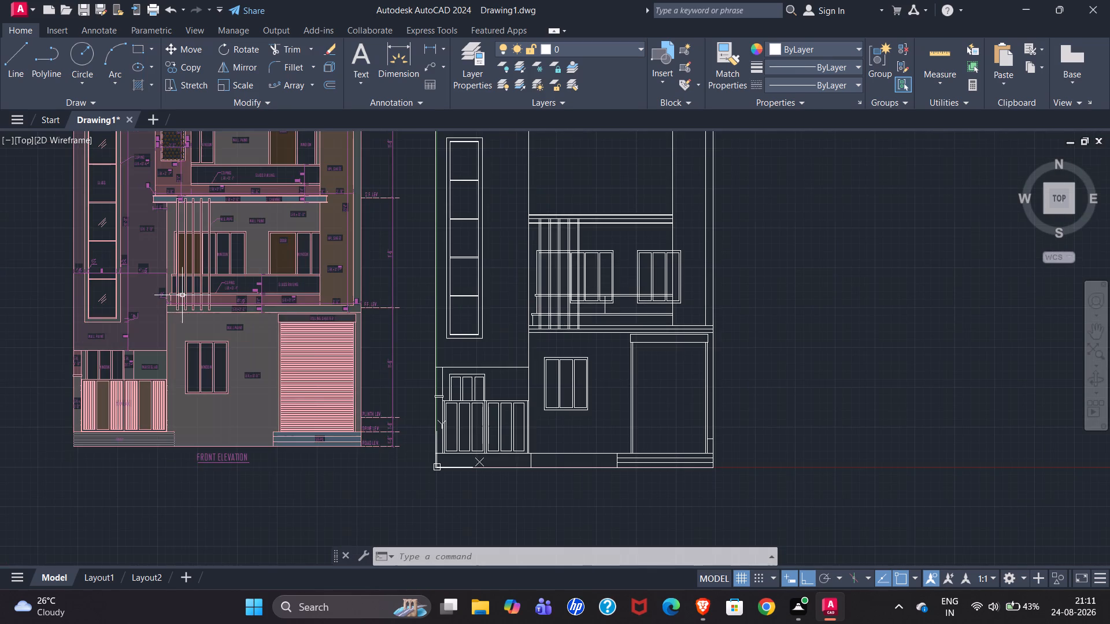
pyautogui.scroll(2, 182, 295)
pyautogui.scroll(-1, 34, 318)
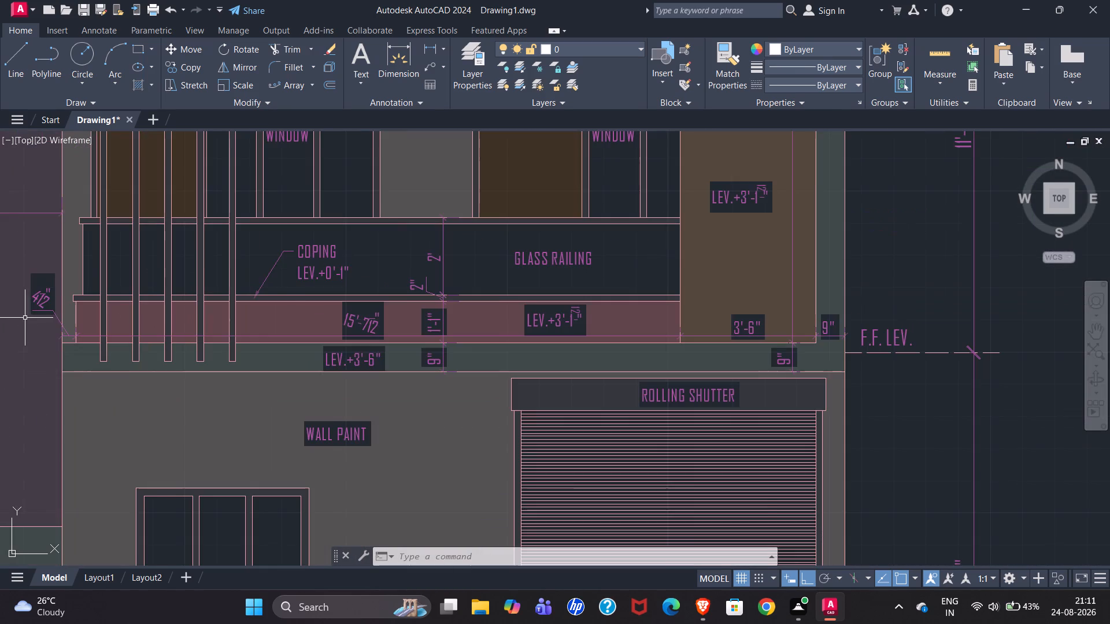
pyautogui.scroll(-2, 25, 318)
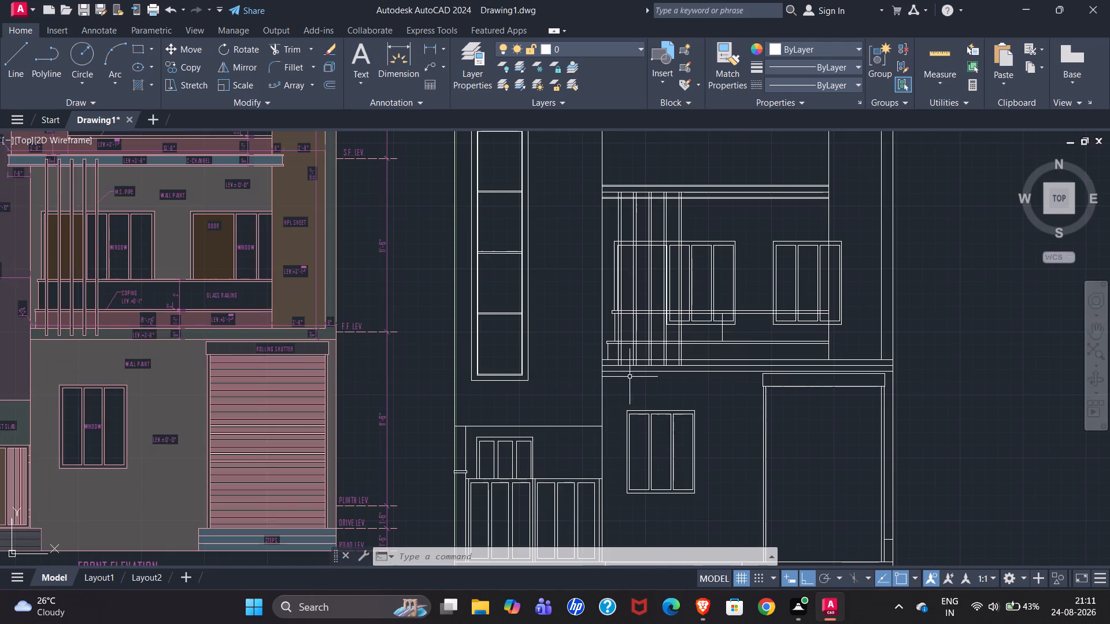
pyautogui.scroll(3, 619, 331)
pyautogui.scroll(-1, 627, 327)
pyautogui.scroll(4, 612, 291)
pyautogui.scroll(-2, 597, 287)
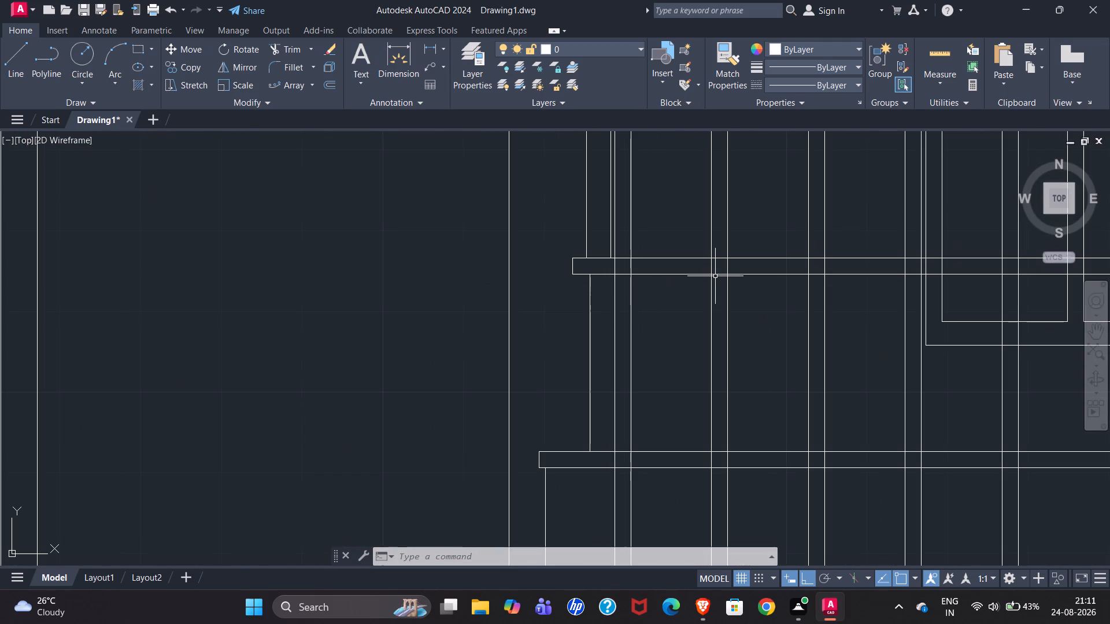
pyautogui.scroll(-1, 416, 340)
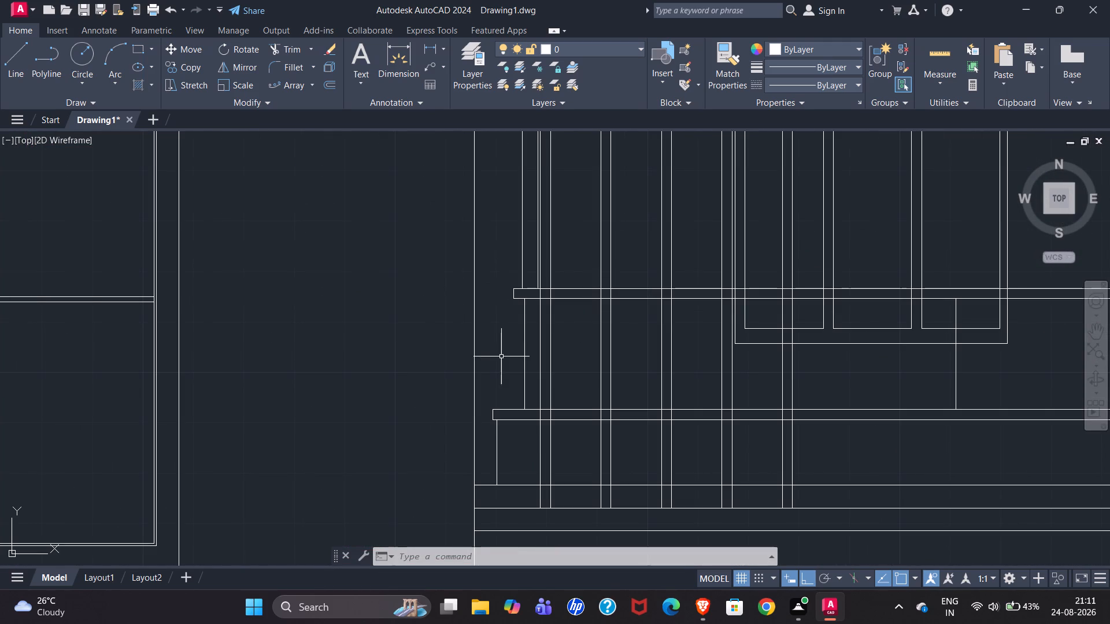
pyautogui.scroll(-3, 625, 313)
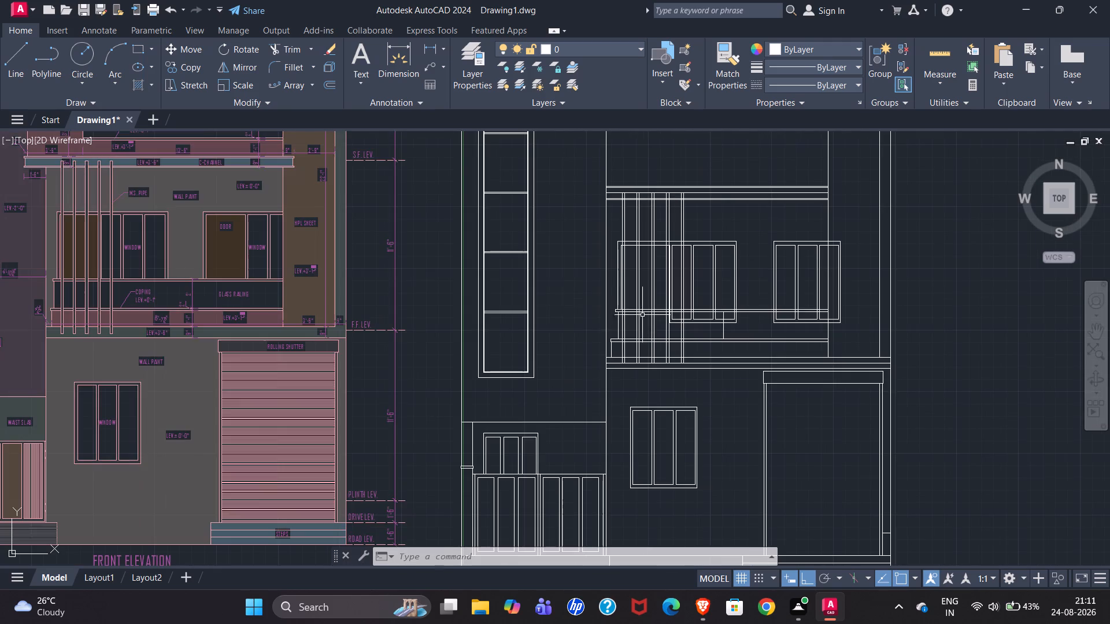
pyautogui.scroll(3, 32, 291)
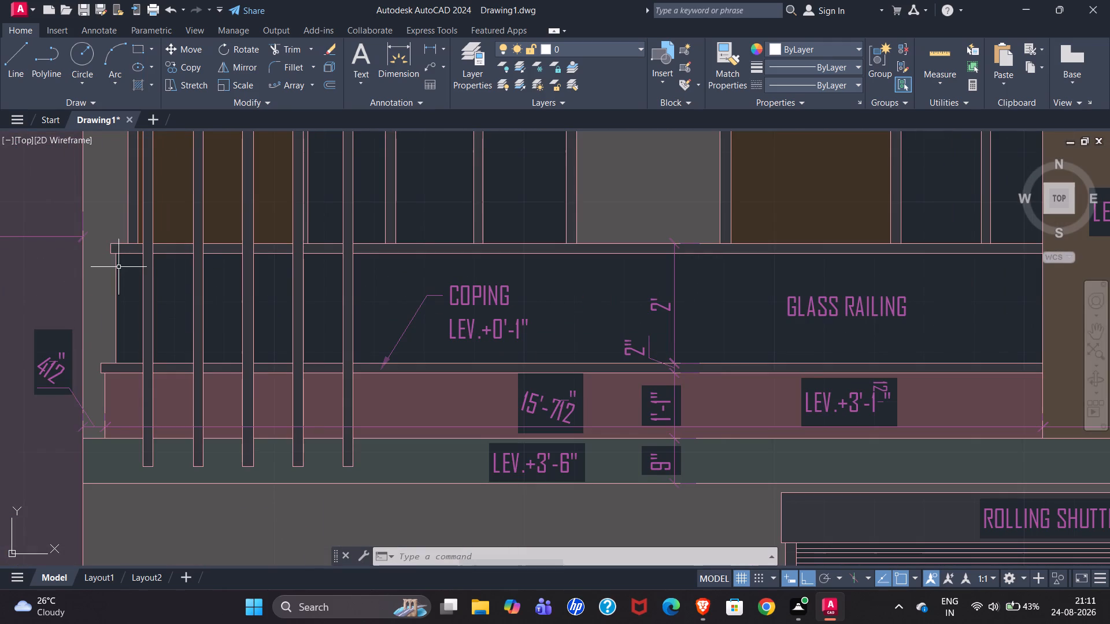
pyautogui.scroll(-3, 35, 281)
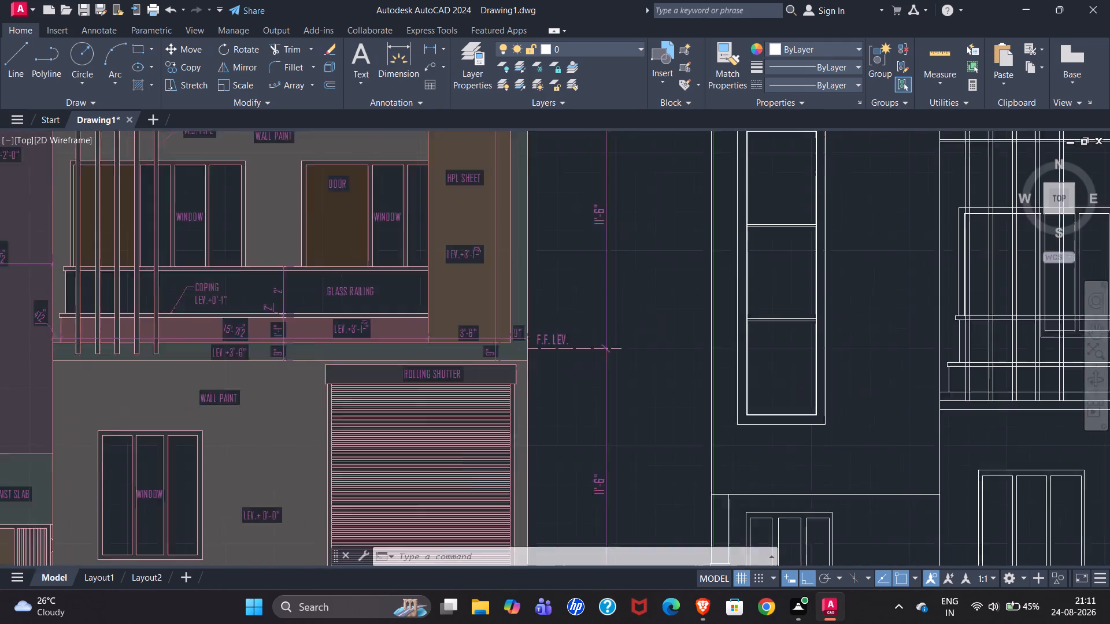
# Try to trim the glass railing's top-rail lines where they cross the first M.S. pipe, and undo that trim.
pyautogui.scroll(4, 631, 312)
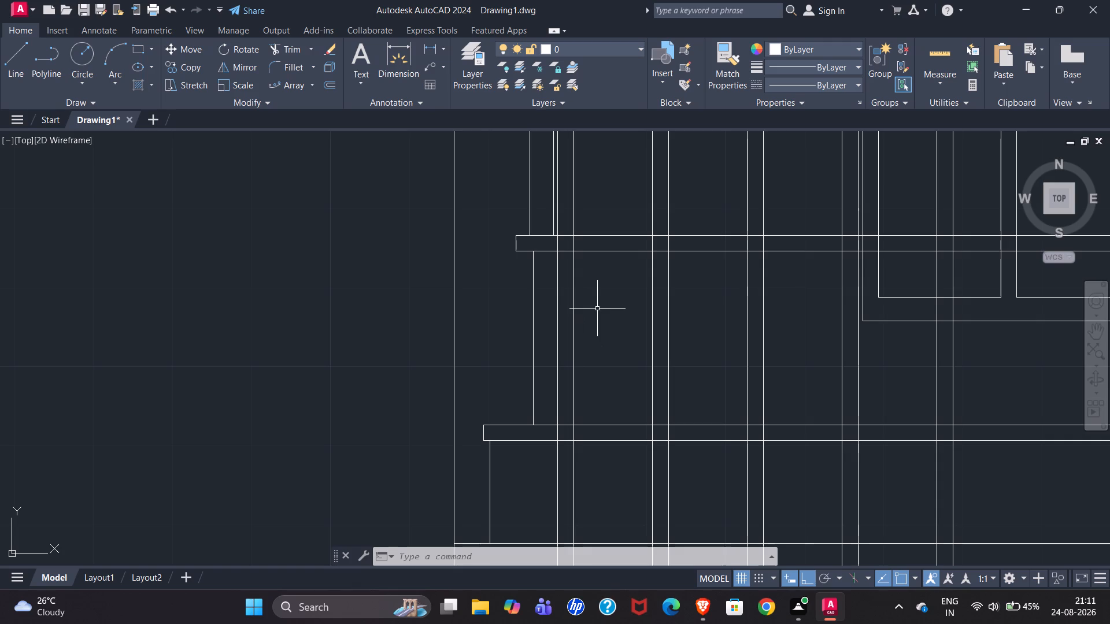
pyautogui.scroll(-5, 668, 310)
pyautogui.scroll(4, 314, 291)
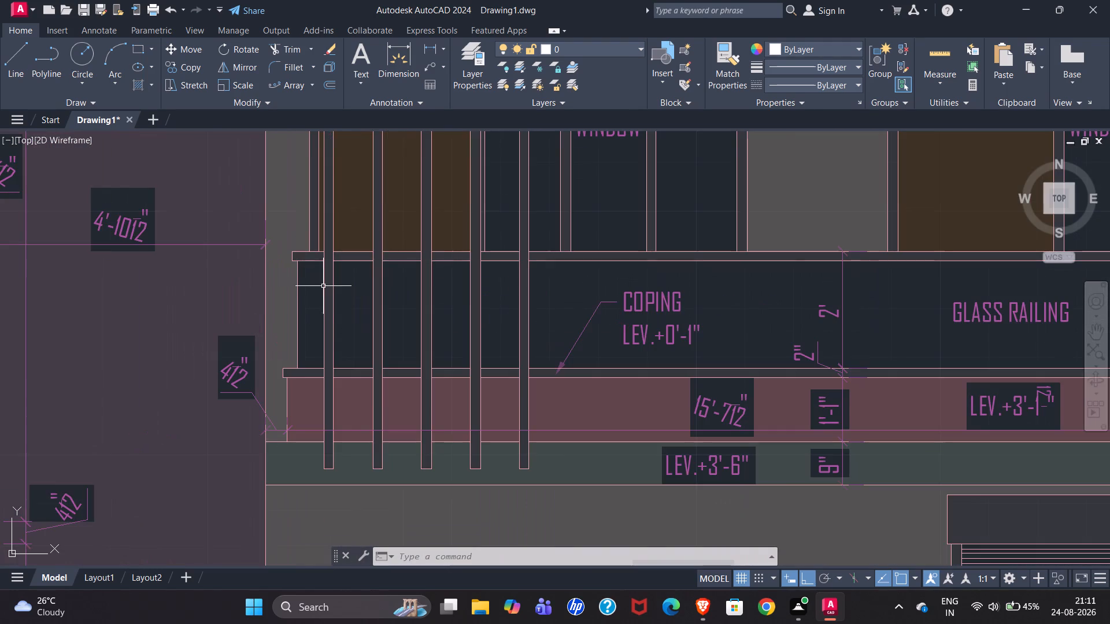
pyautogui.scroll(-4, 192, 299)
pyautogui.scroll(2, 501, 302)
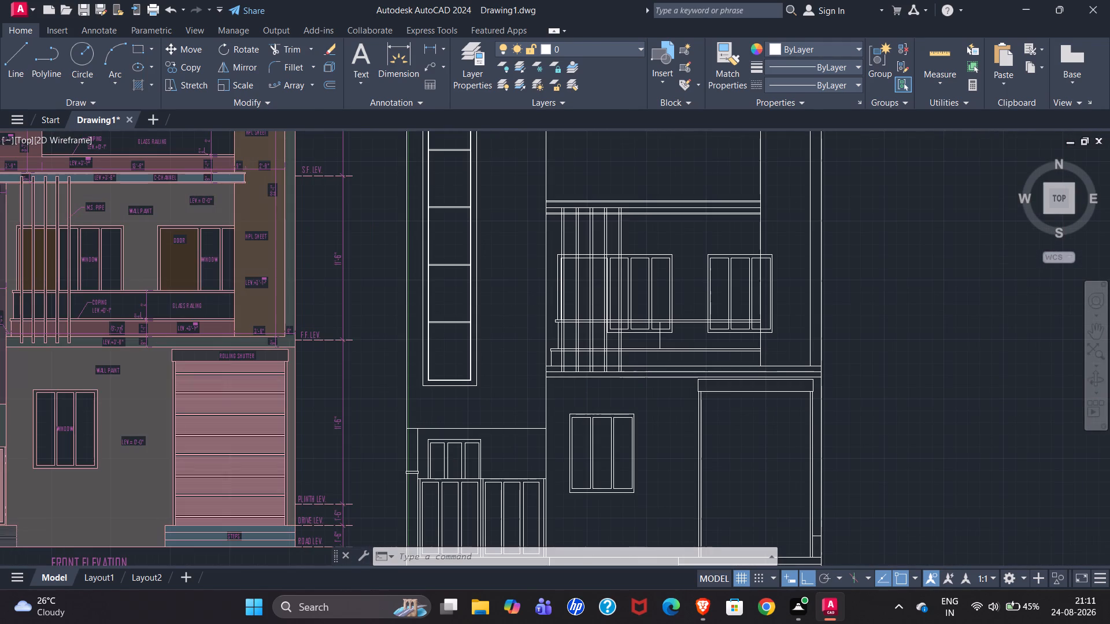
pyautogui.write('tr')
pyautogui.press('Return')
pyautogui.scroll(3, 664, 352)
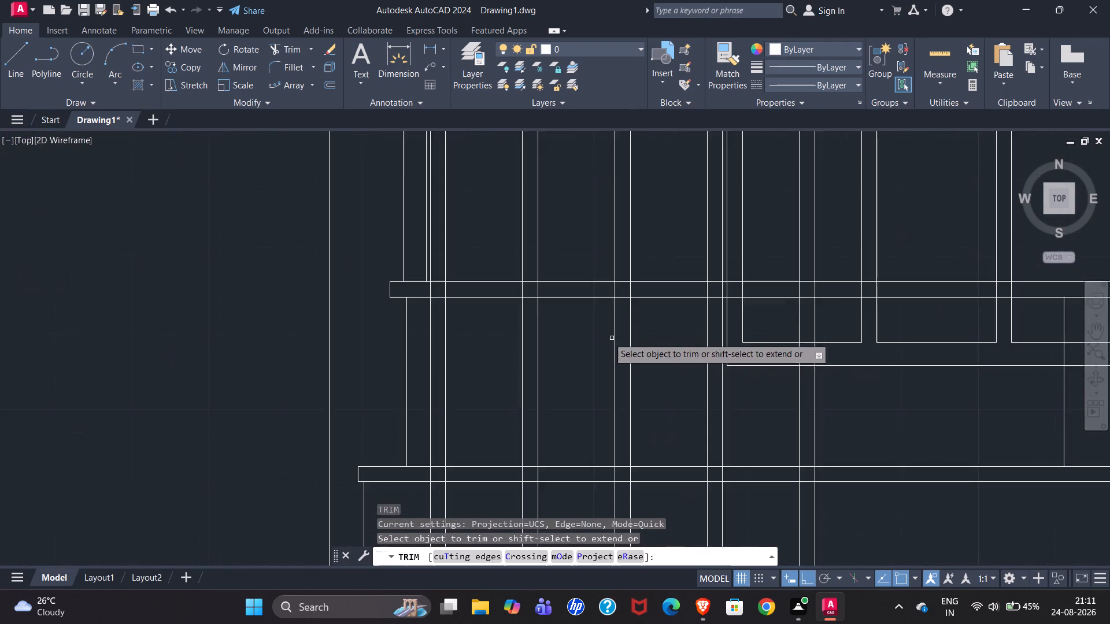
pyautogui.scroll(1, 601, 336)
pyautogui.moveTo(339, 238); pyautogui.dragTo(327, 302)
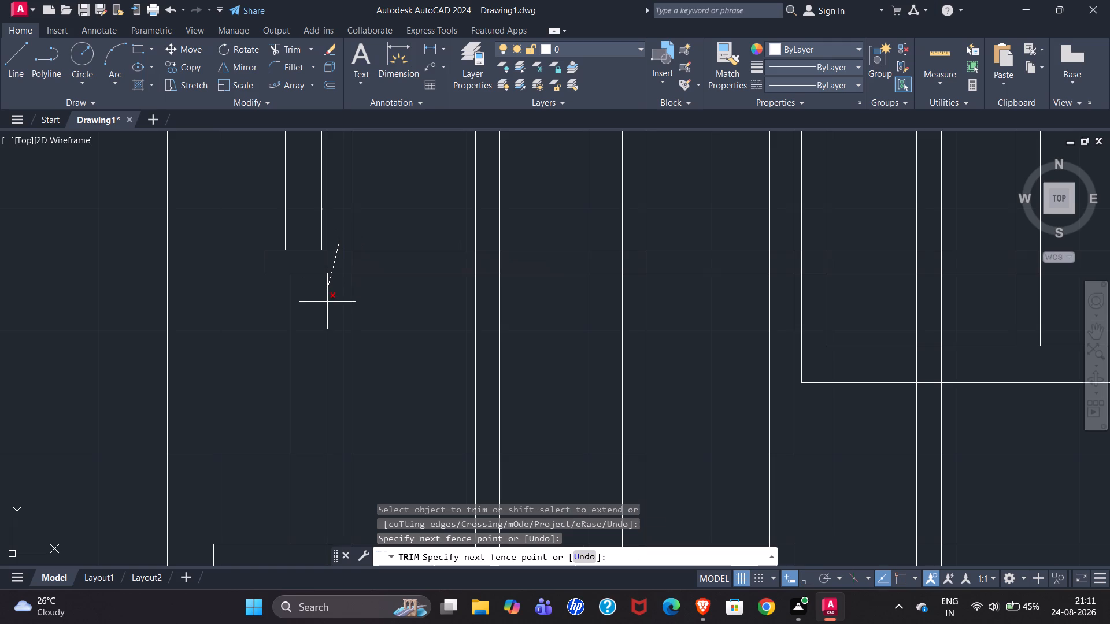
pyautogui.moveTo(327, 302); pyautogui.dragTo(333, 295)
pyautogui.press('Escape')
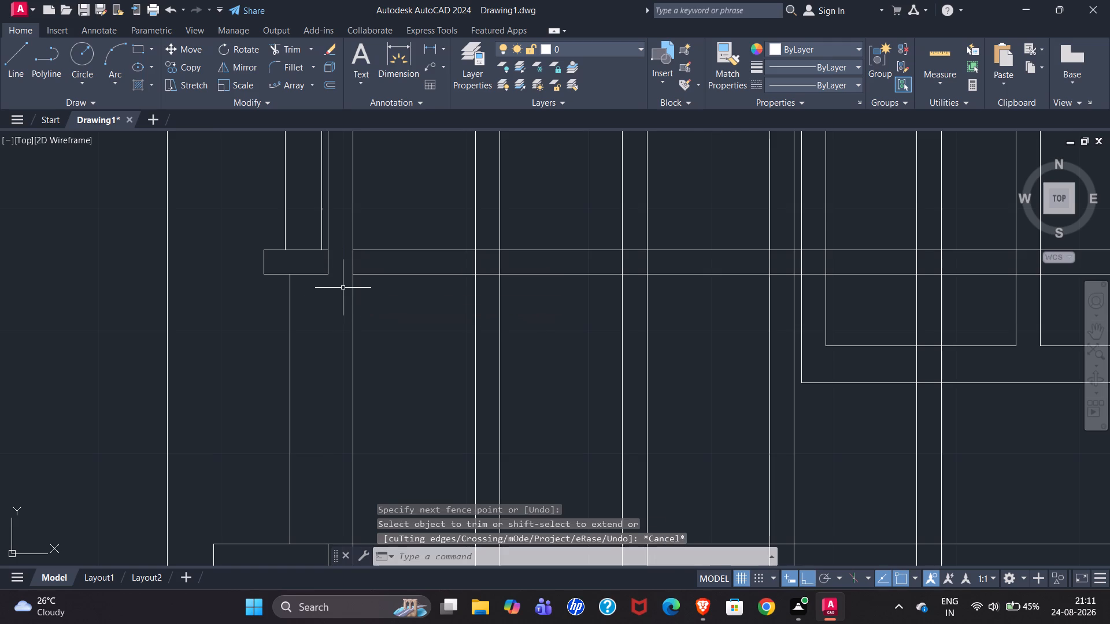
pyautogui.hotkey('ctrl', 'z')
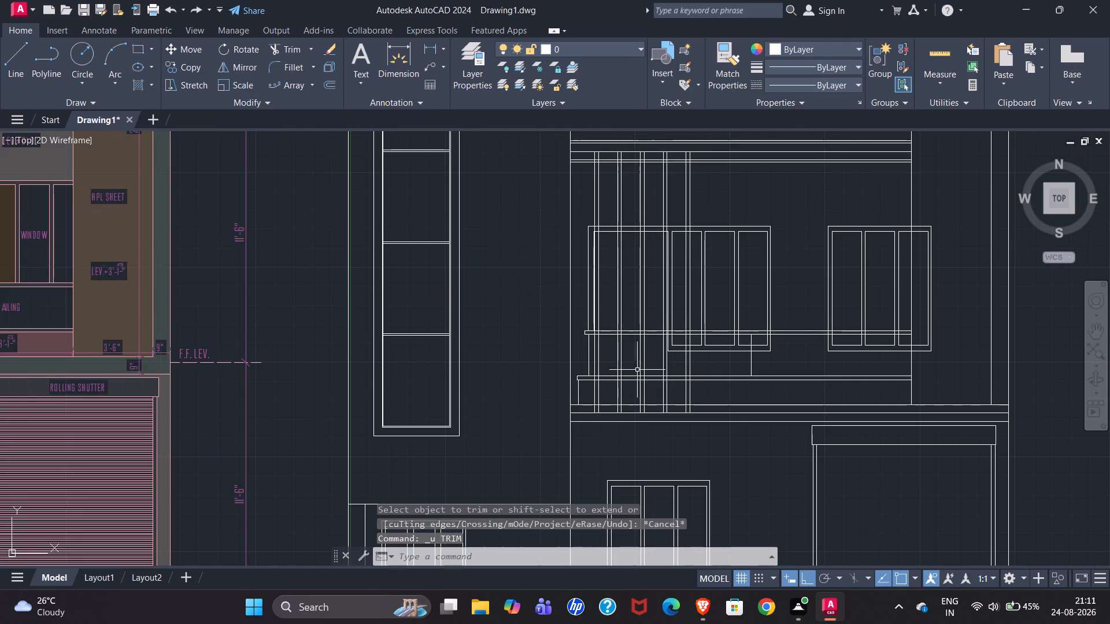
# Trim the glass railing's top-rail lines inside each of the first four M.S. pipes on the first floor.
pyautogui.scroll(4, 600, 355)
pyautogui.press('t')
pyautogui.press('r')
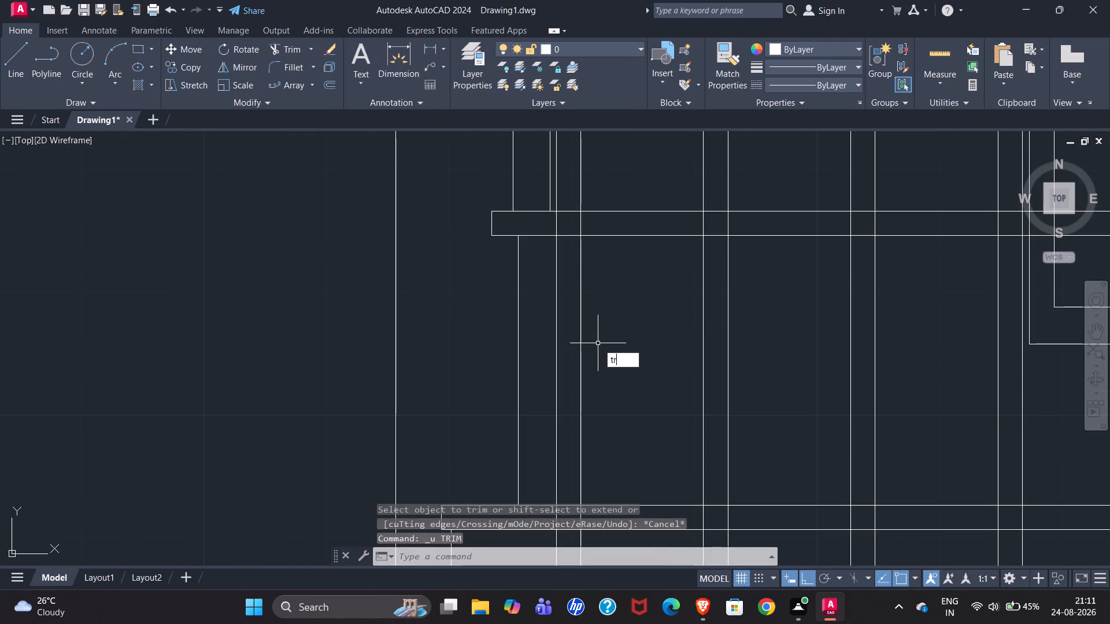
pyautogui.press('Return')
pyautogui.moveTo(569, 184); pyautogui.dragTo(569, 195)
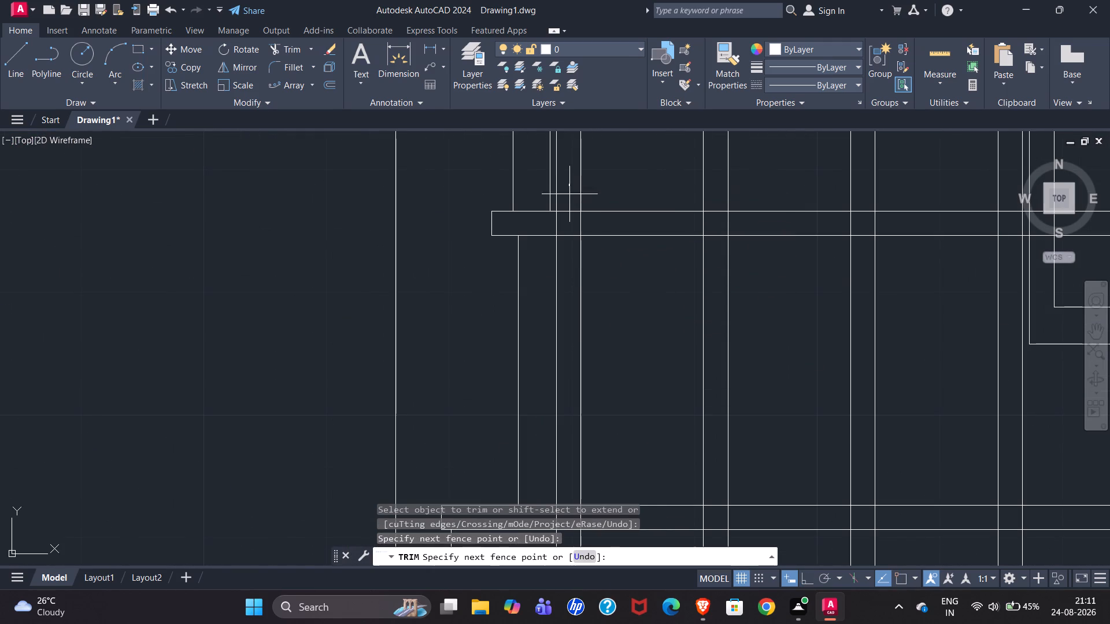
pyautogui.moveTo(569, 195); pyautogui.dragTo(569, 252)
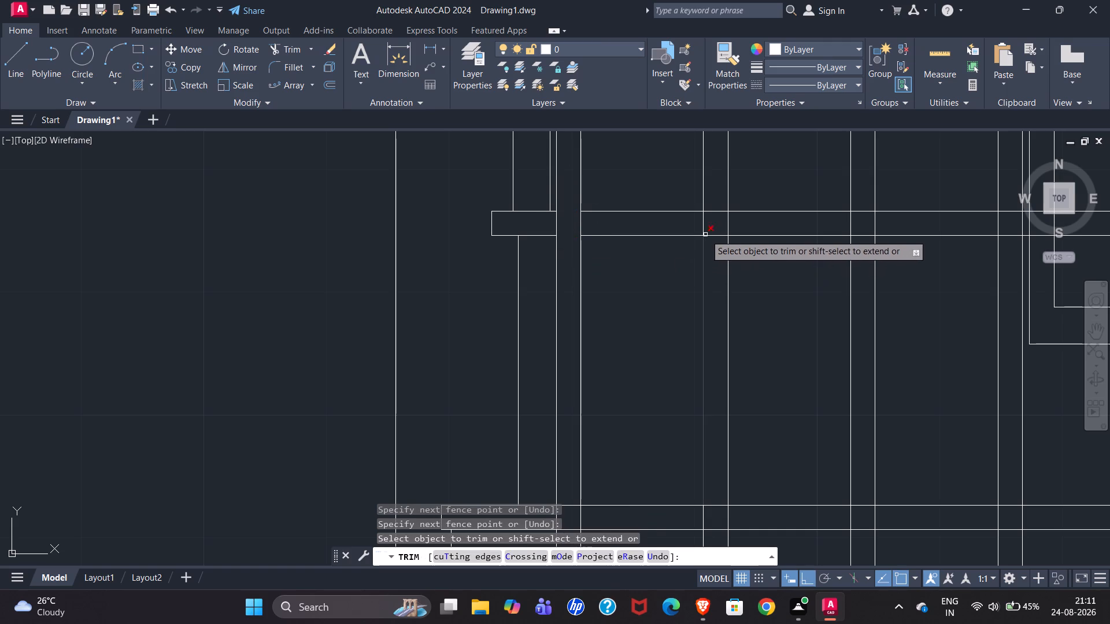
pyautogui.scroll(2, 711, 229)
pyautogui.moveTo(721, 167); pyautogui.dragTo(724, 277)
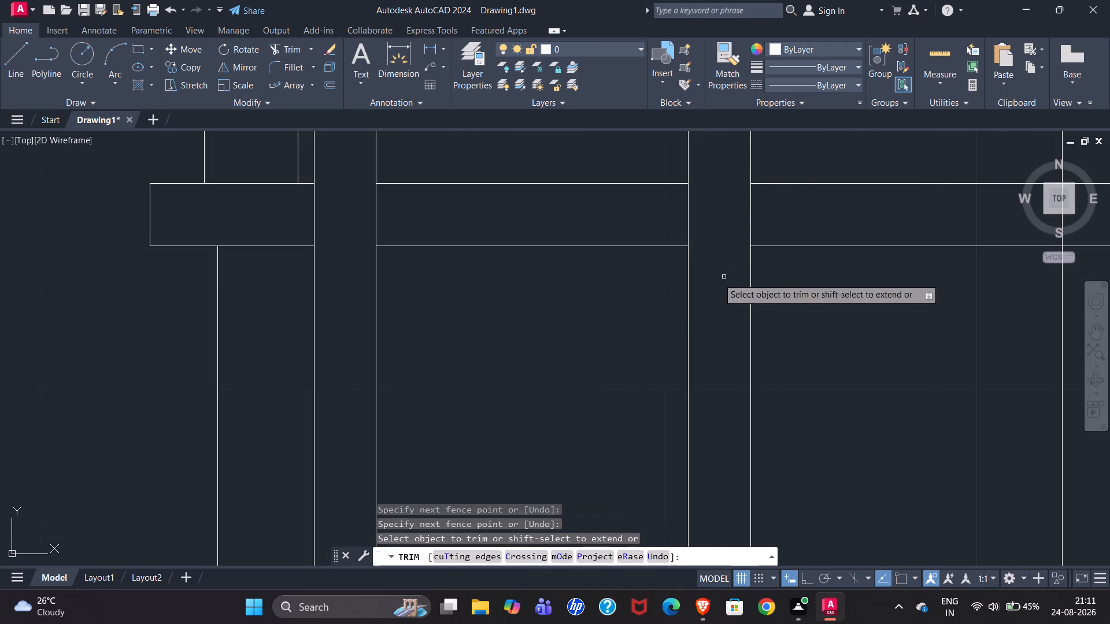
pyautogui.scroll(-3, 587, 324)
pyautogui.scroll(3, 671, 320)
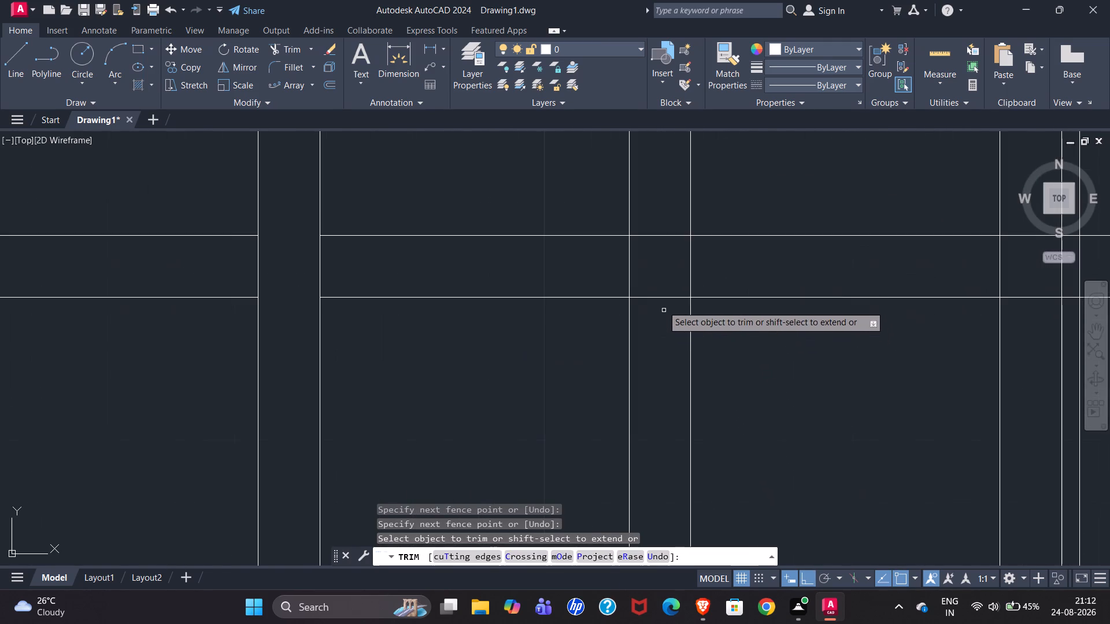
pyautogui.moveTo(662, 211); pyautogui.dragTo(656, 333)
pyautogui.scroll(-3, 589, 325)
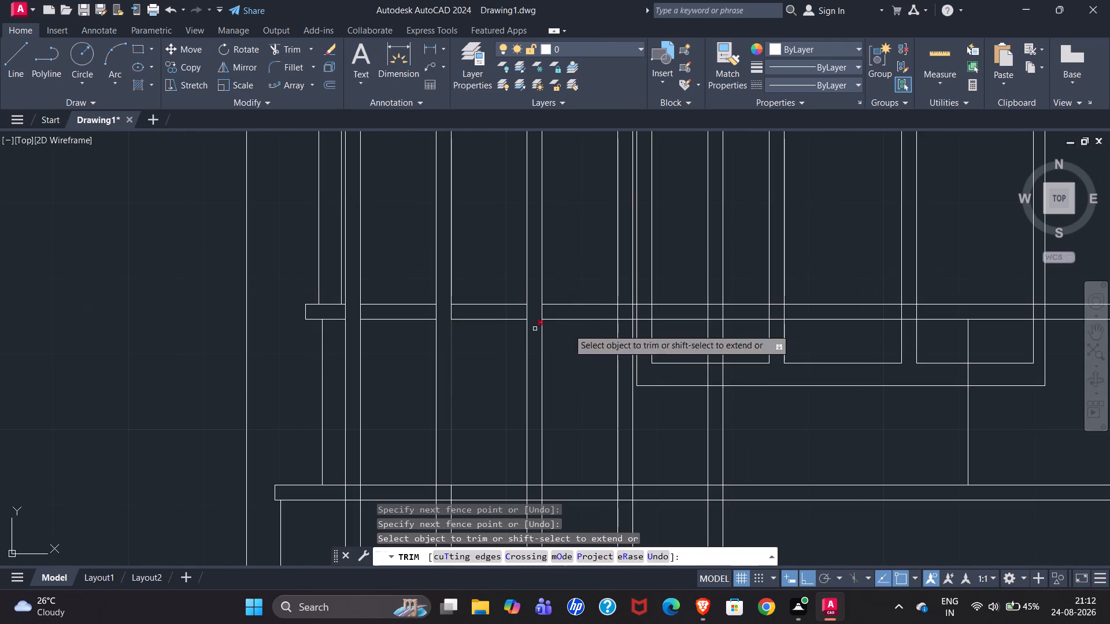
pyautogui.scroll(3, 632, 323)
pyautogui.moveTo(598, 224); pyautogui.dragTo(598, 327)
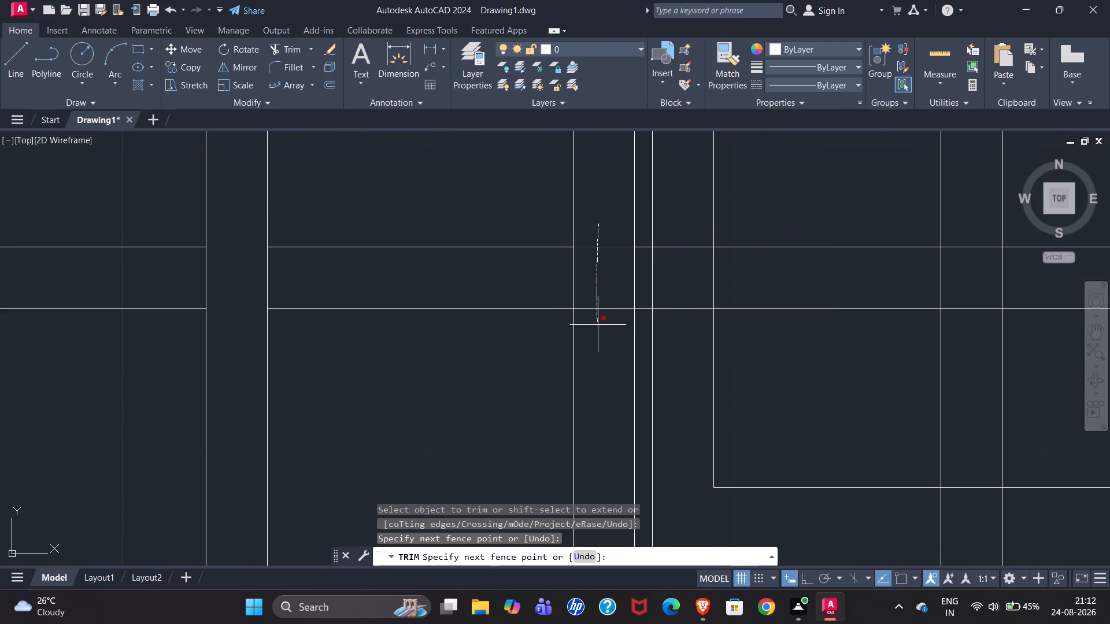
pyautogui.moveTo(598, 327); pyautogui.dragTo(598, 329)
pyautogui.scroll(-4, 598, 318)
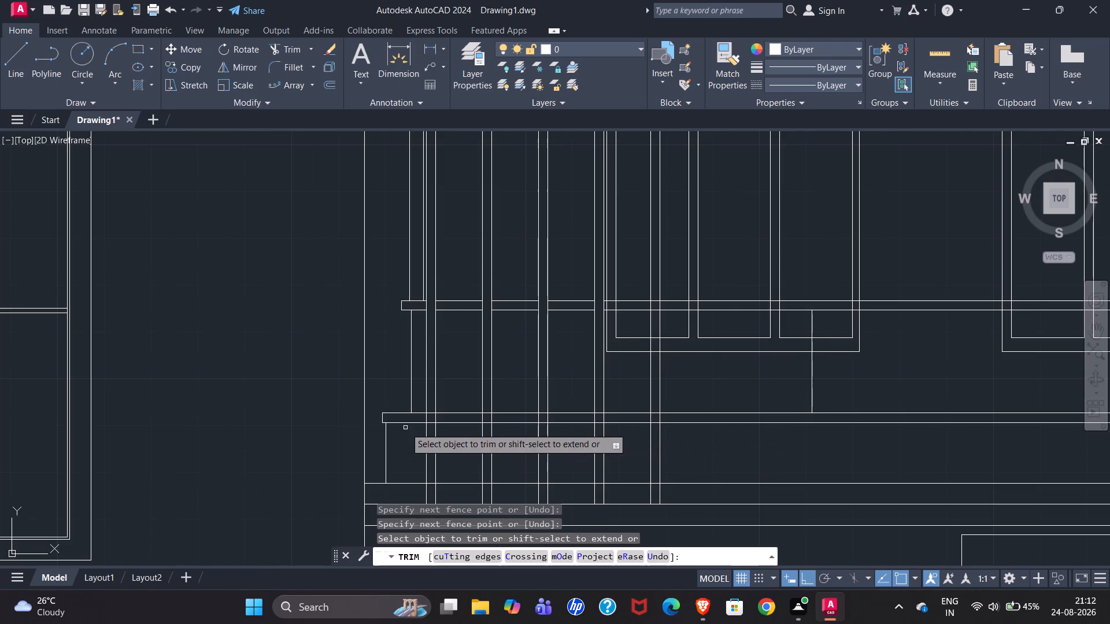
# Trim the window's bottom frame lines and its two side frame lines below the top rail, between the fourth and fifth pipes.
pyautogui.scroll(2, 626, 327)
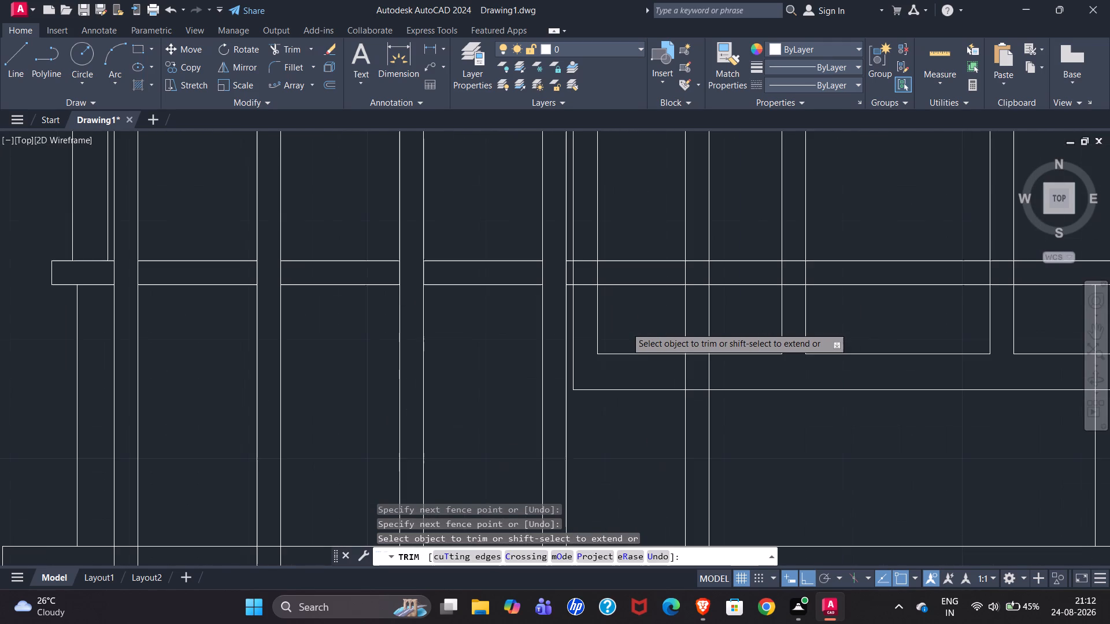
pyautogui.moveTo(620, 325); pyautogui.dragTo(609, 413)
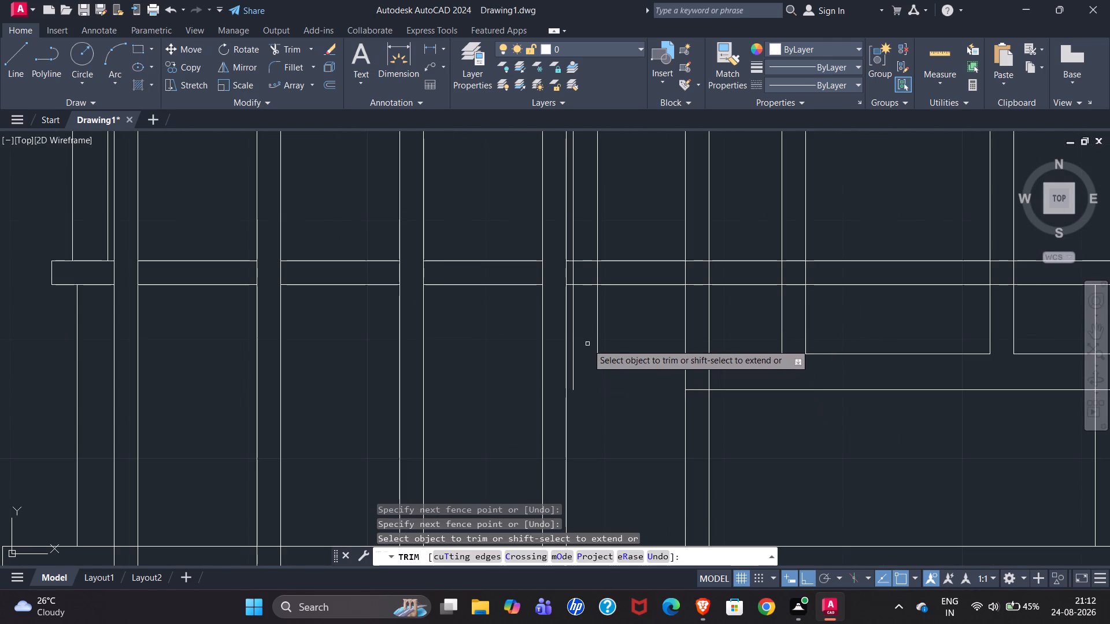
pyautogui.click(572, 316)
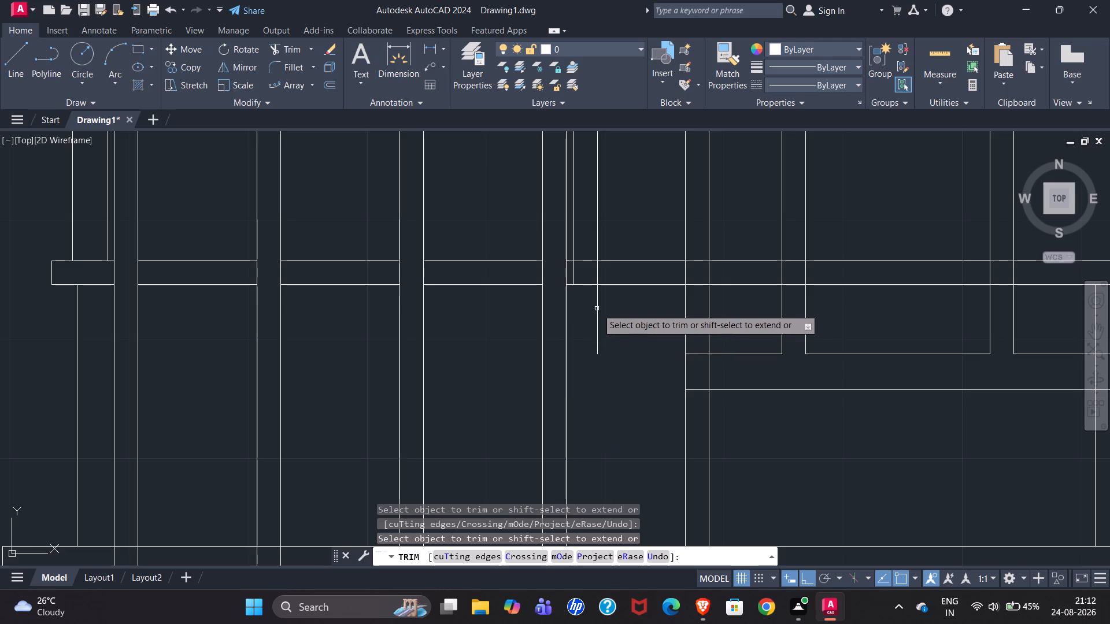
pyautogui.click(597, 307)
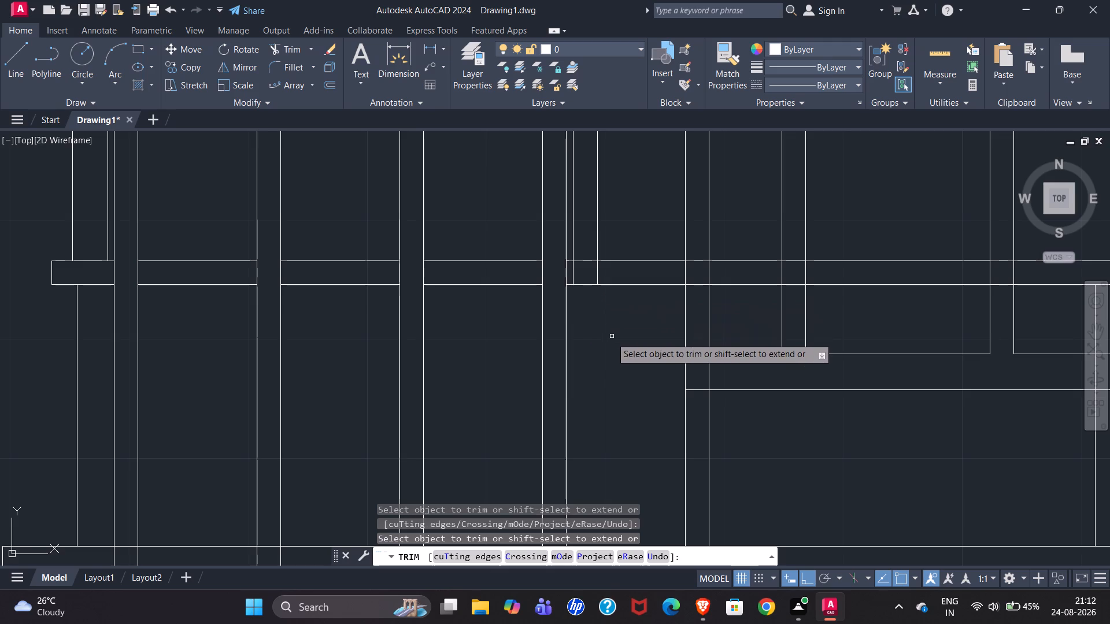
# Compare with the coloured reference and trim the window's side frame line stubs inside the top-rail band beside the fourth pipe.
pyautogui.scroll(-5, 594, 353)
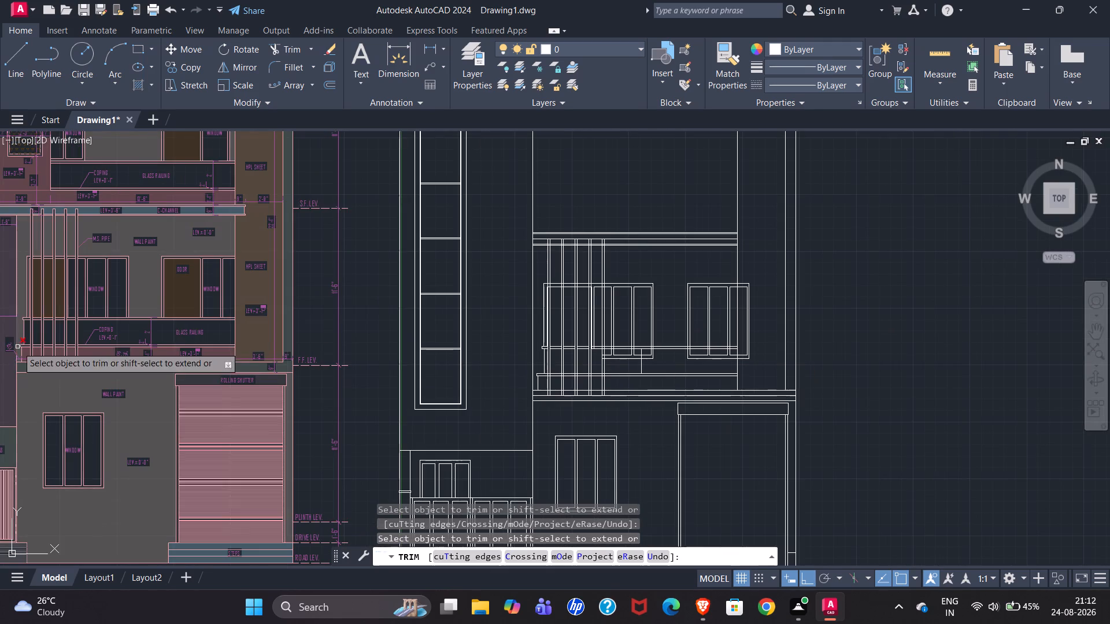
pyautogui.scroll(4, 89, 290)
pyautogui.scroll(-1, 150, 285)
pyautogui.scroll(-2, 31, 324)
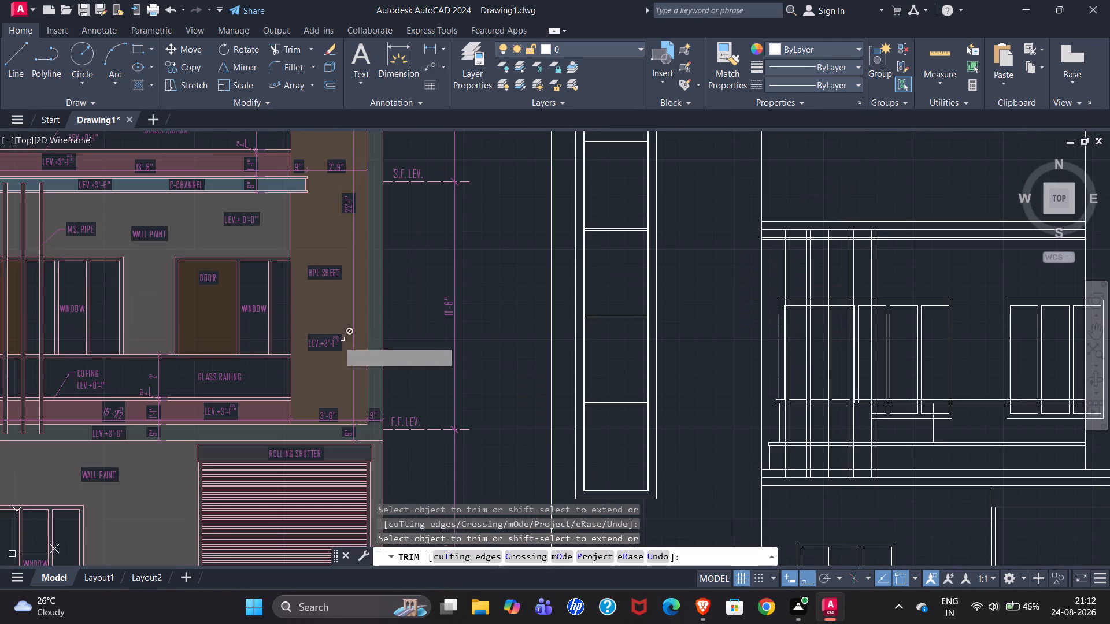
pyautogui.scroll(-2, 319, 346)
pyautogui.scroll(6, 501, 372)
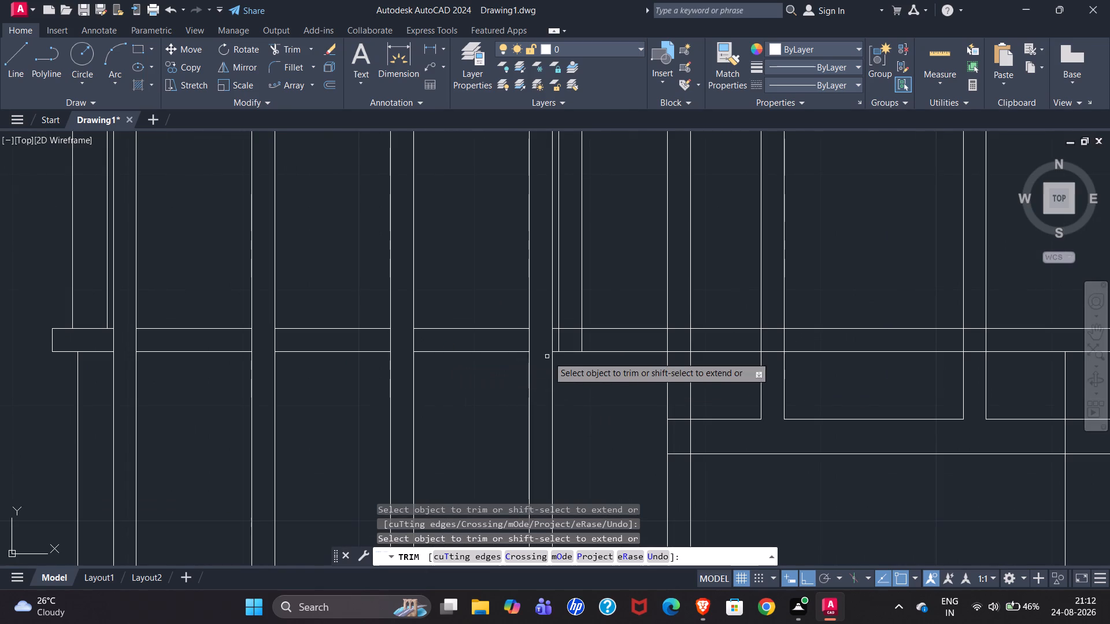
pyautogui.scroll(3, 561, 355)
pyautogui.moveTo(533, 302); pyautogui.dragTo(674, 303)
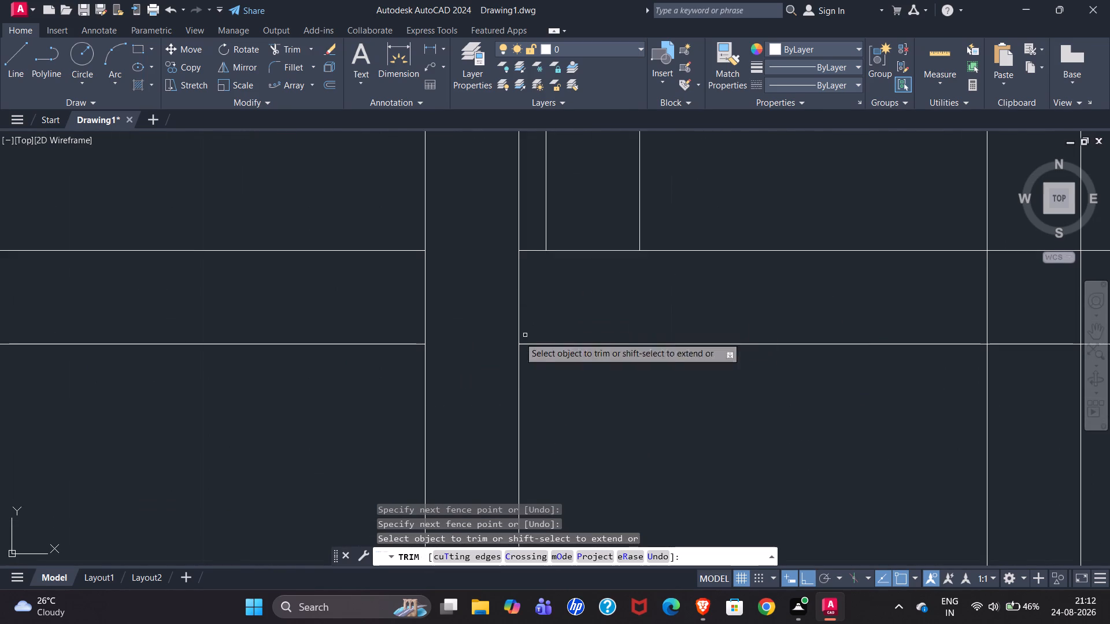
# Trim the rest of the window's bottom frame and mullion lines below the top rail, from the fifth pipe to the window's far side.
pyautogui.scroll(-2, 380, 369)
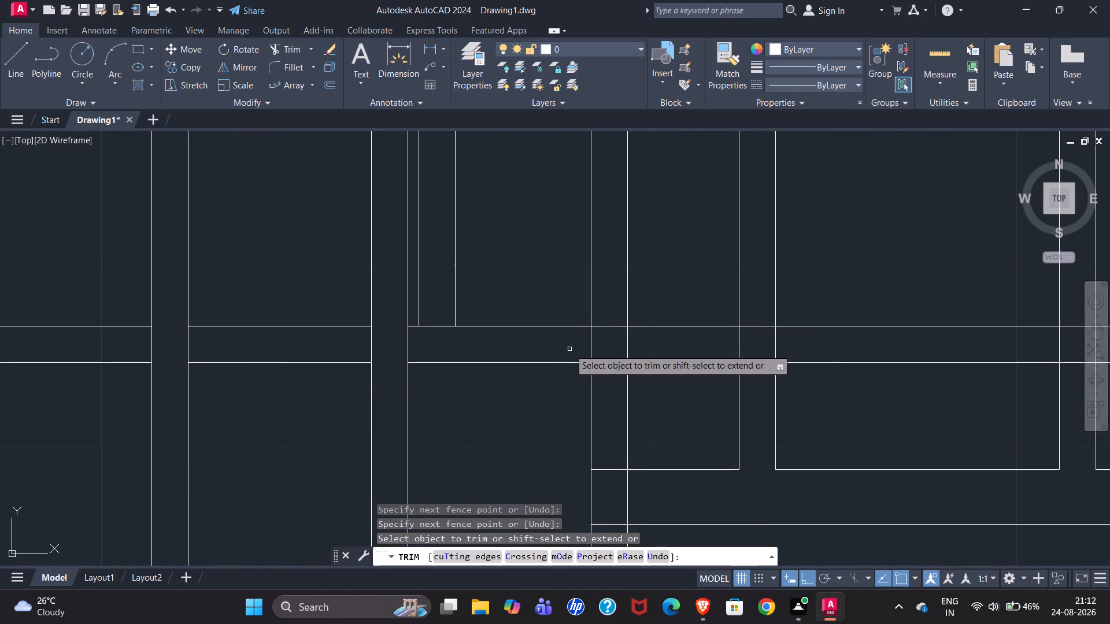
pyautogui.scroll(-2, 506, 350)
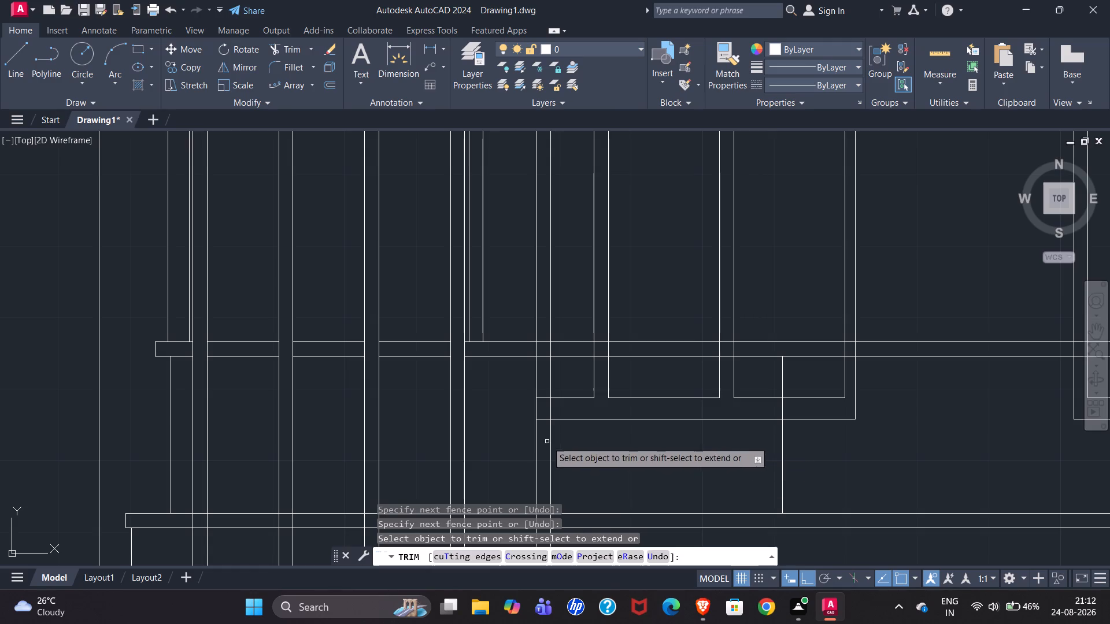
pyautogui.moveTo(544, 428); pyautogui.dragTo(543, 401)
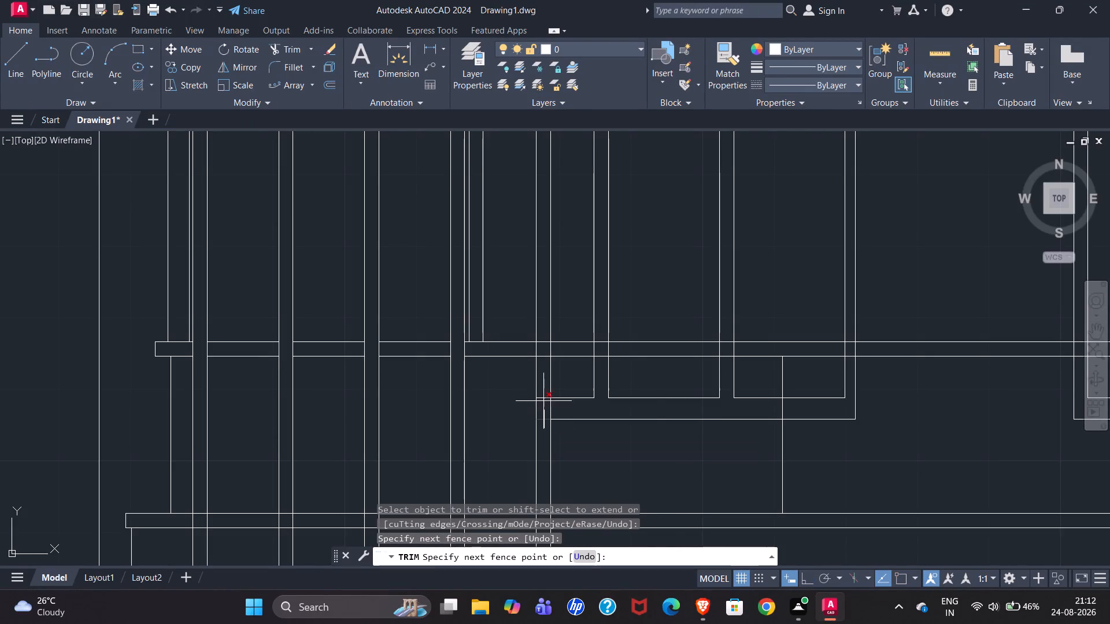
pyautogui.moveTo(543, 401); pyautogui.dragTo(543, 393)
pyautogui.rightClick(543, 394)
pyautogui.click(542, 380)
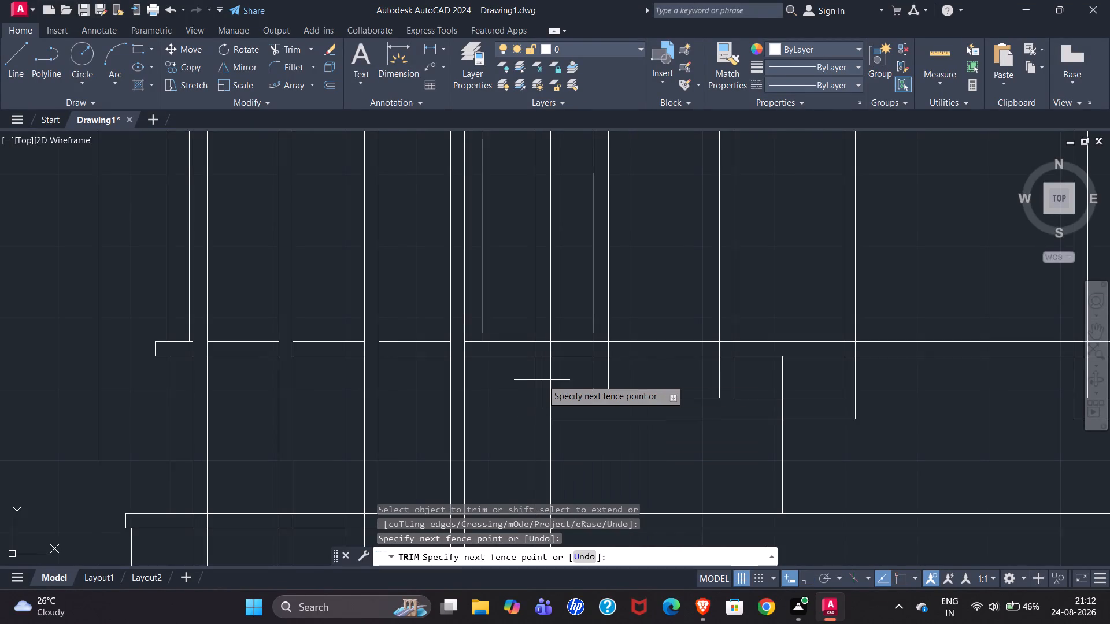
pyautogui.click(544, 408)
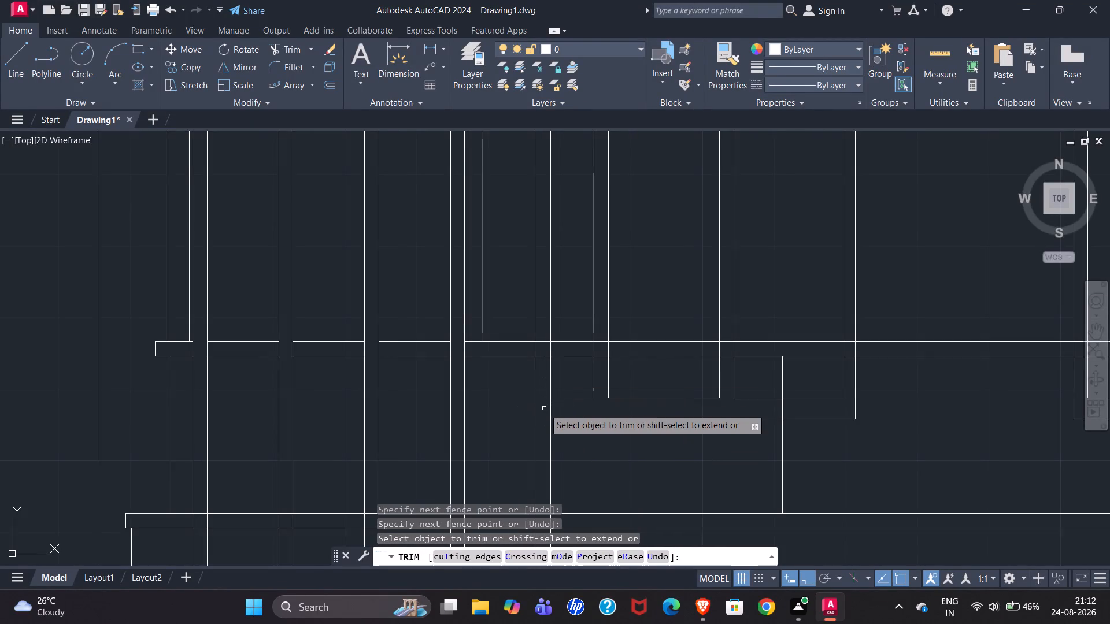
pyautogui.moveTo(594, 428); pyautogui.dragTo(589, 381)
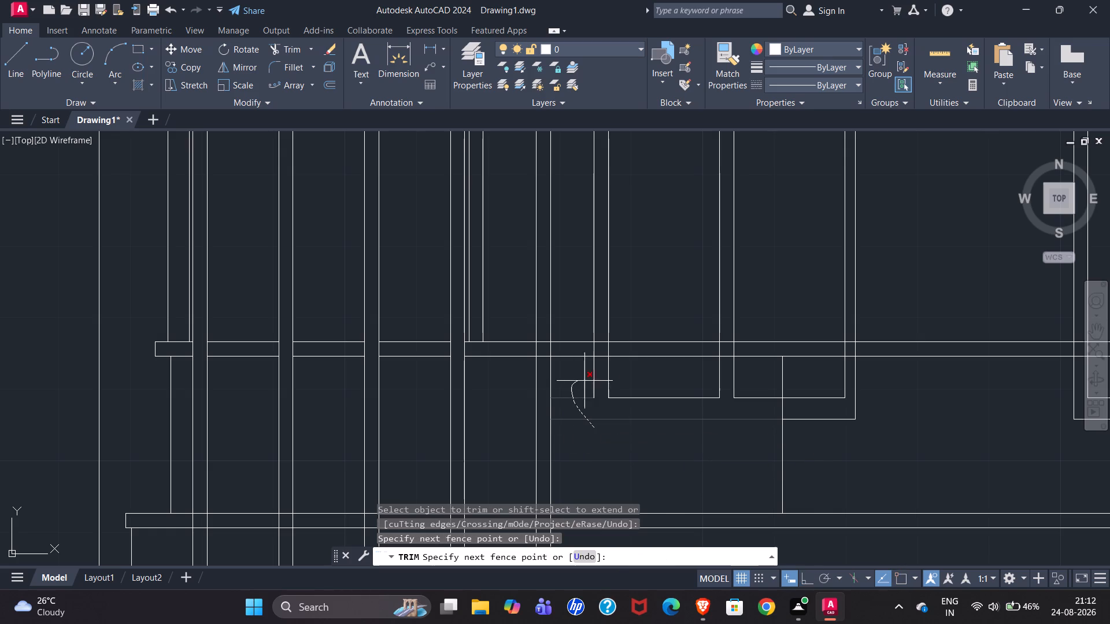
pyautogui.moveTo(589, 381); pyautogui.dragTo(732, 396)
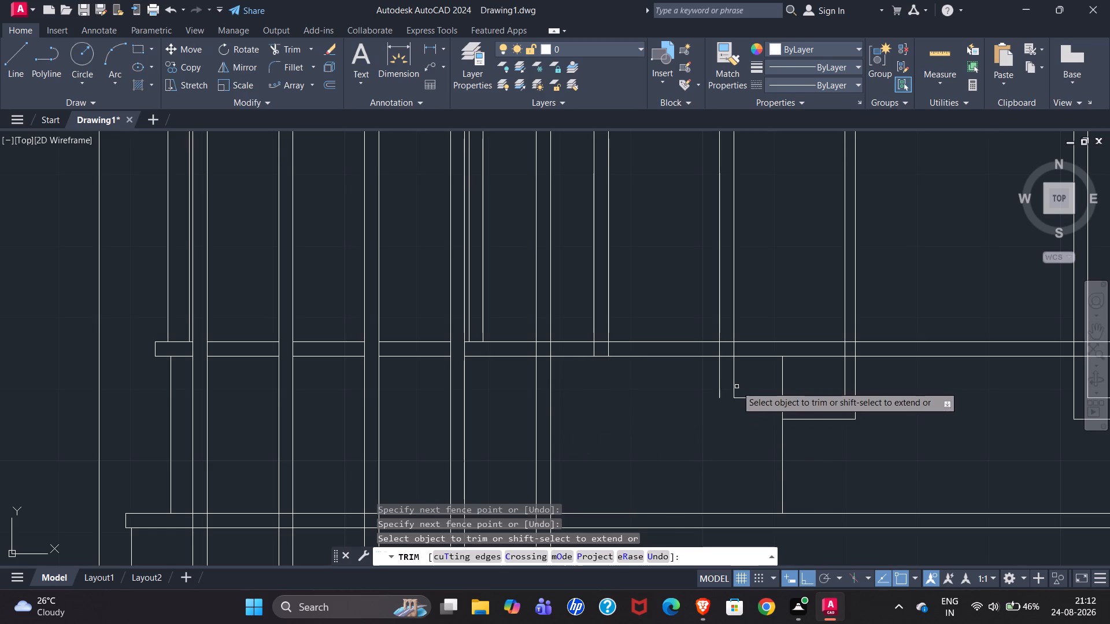
pyautogui.moveTo(739, 382); pyautogui.dragTo(753, 405)
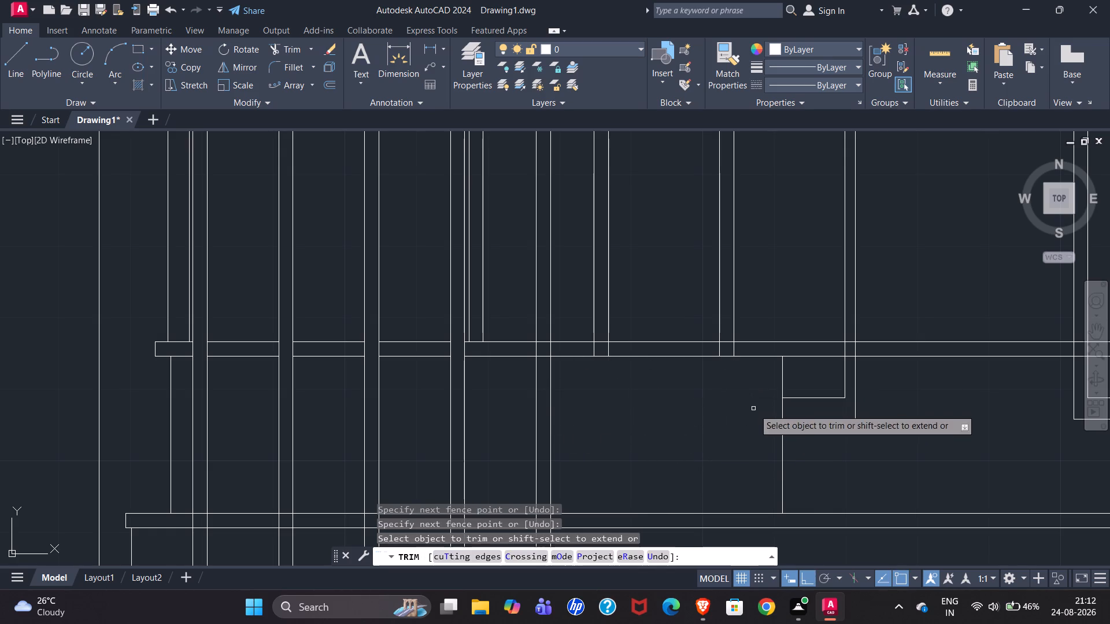
pyautogui.moveTo(829, 439); pyautogui.dragTo(866, 392)
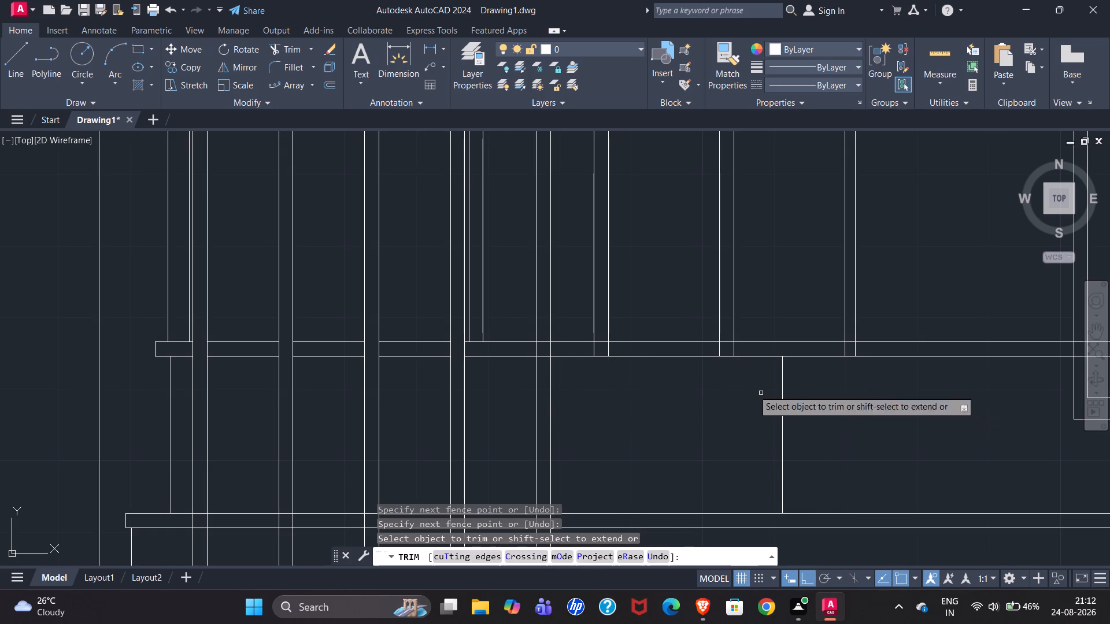
# Trim the first window's remaining mullion and far side frame line stubs inside the railing's top-rail band, beyond the fifth pipe.
pyautogui.scroll(4, 595, 353)
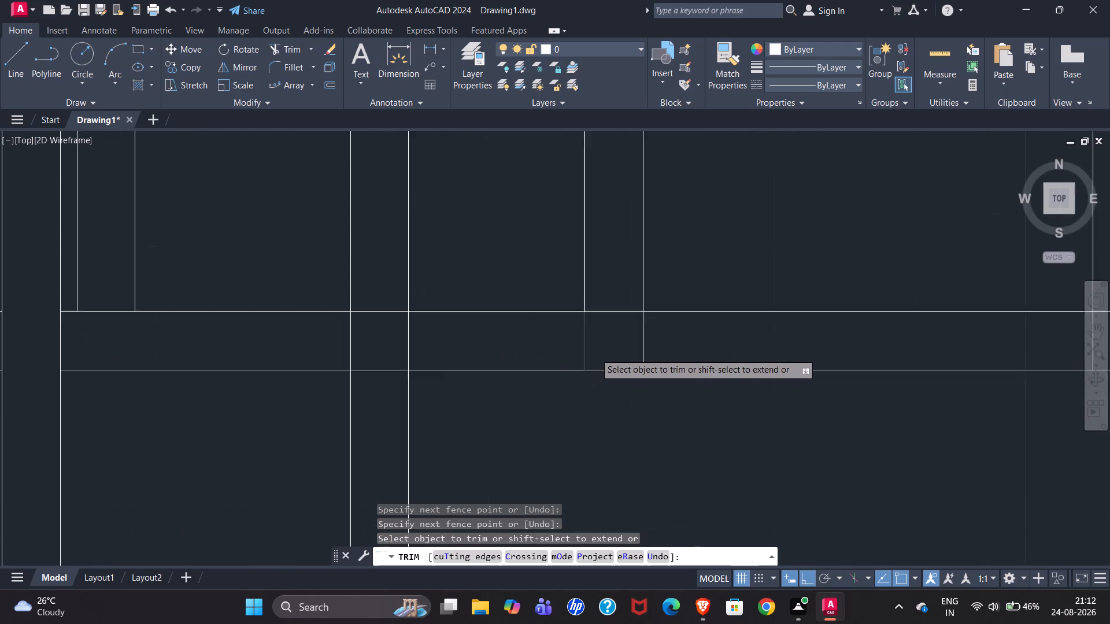
pyautogui.moveTo(545, 341); pyautogui.dragTo(706, 347)
pyautogui.scroll(-3, 487, 372)
pyautogui.scroll(-3, 432, 382)
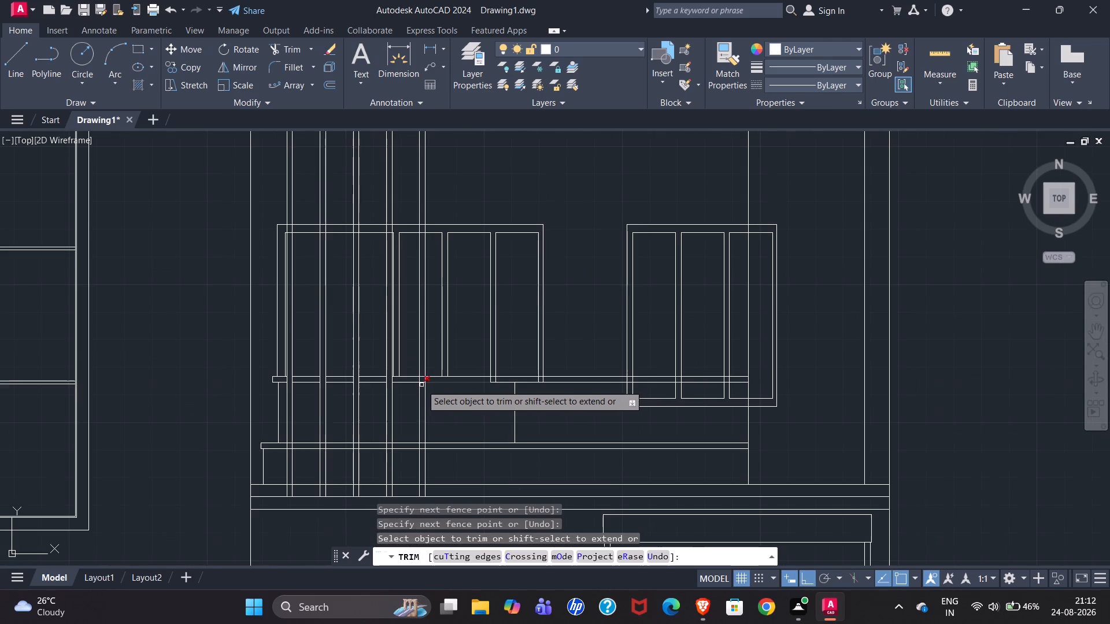
pyautogui.scroll(3, 489, 382)
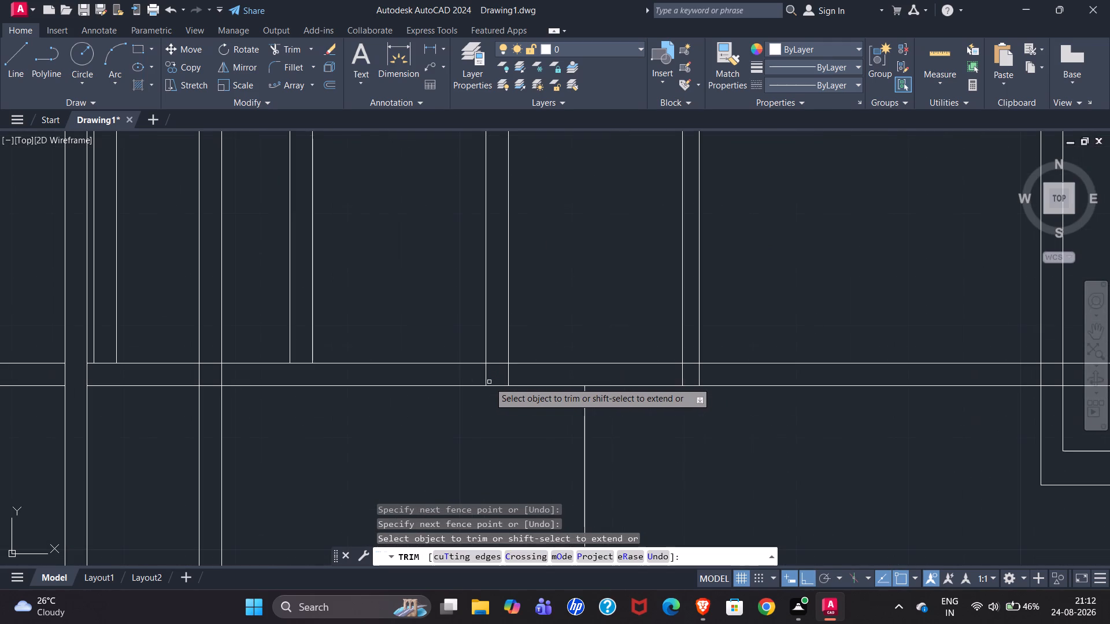
pyautogui.moveTo(467, 373); pyautogui.dragTo(522, 372)
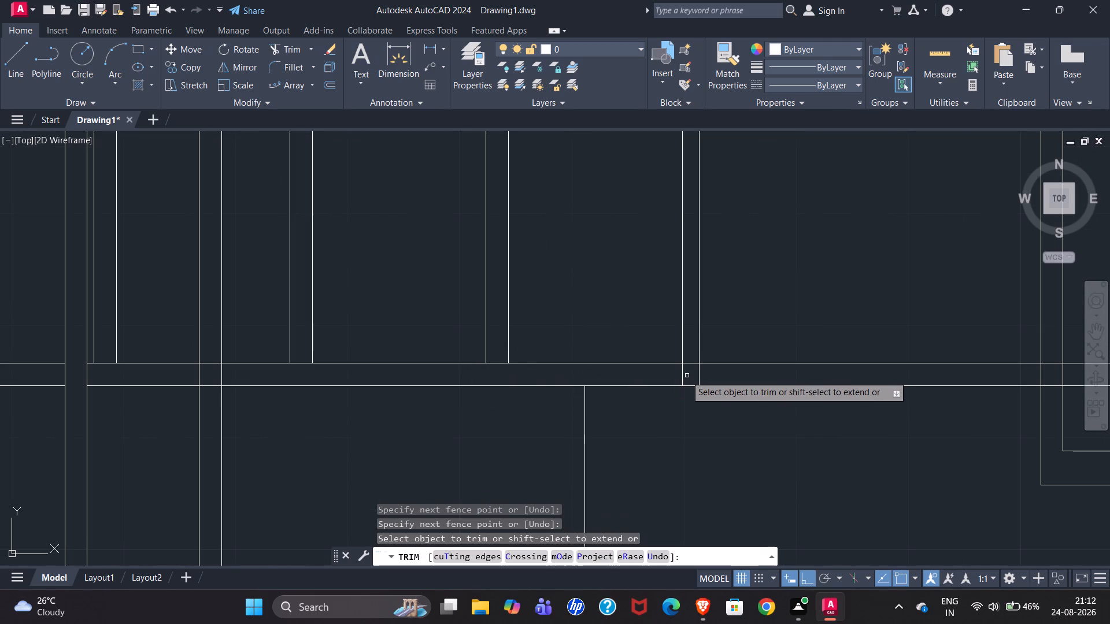
pyautogui.moveTo(676, 375); pyautogui.dragTo(711, 376)
# Compare with the coloured reference and trim away the short vertical line between the top rail and the coping in the glass railing.
pyautogui.scroll(-3, 604, 422)
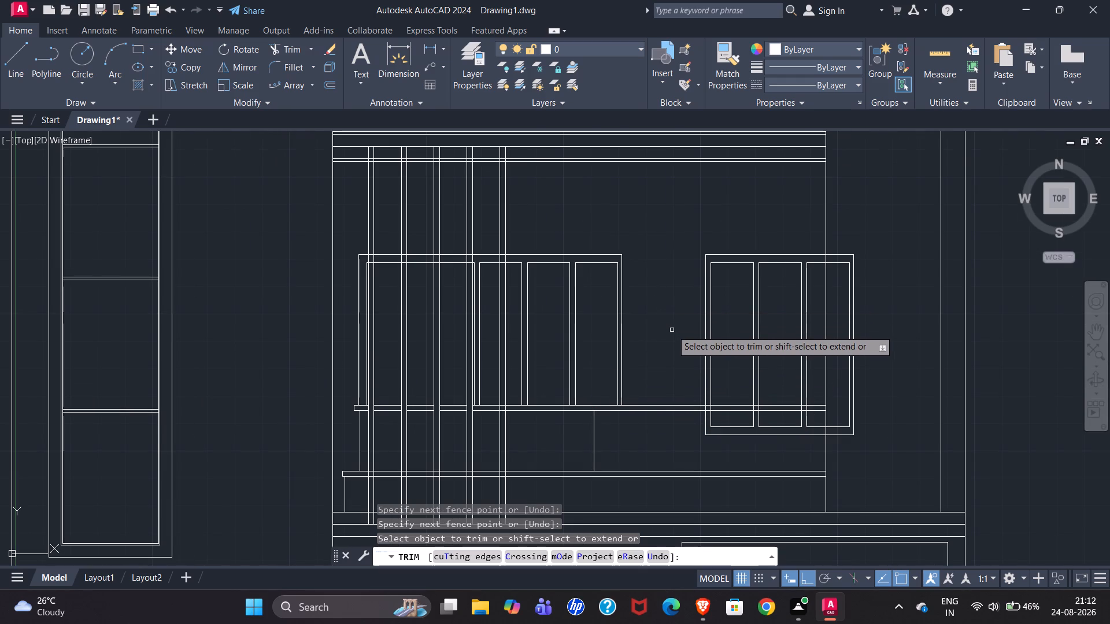
pyautogui.scroll(-1, 674, 324)
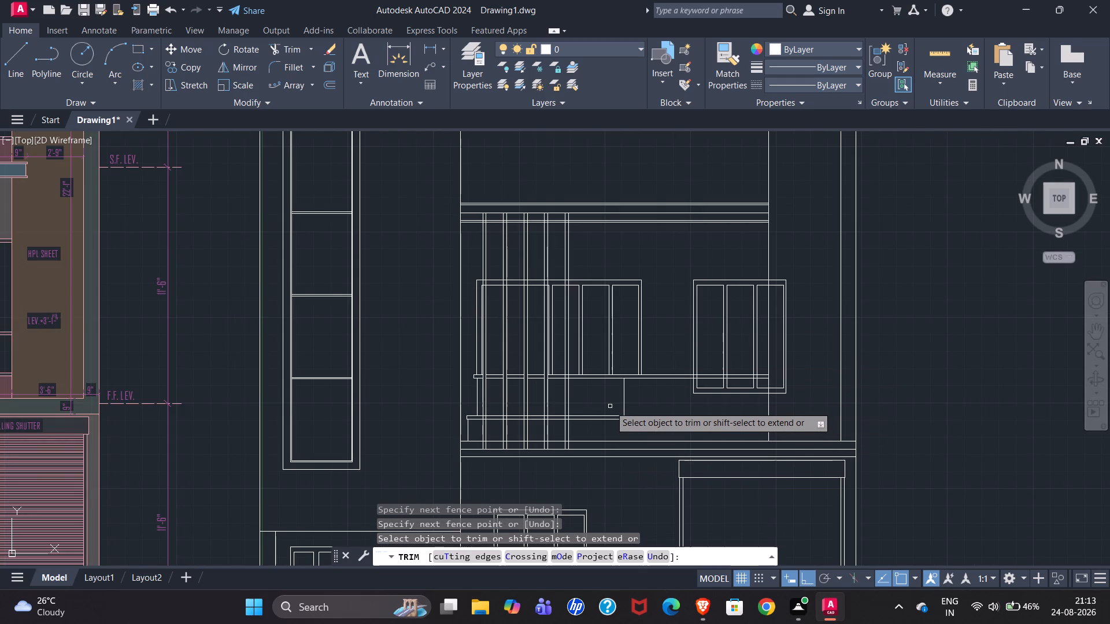
pyautogui.scroll(-1, 637, 399)
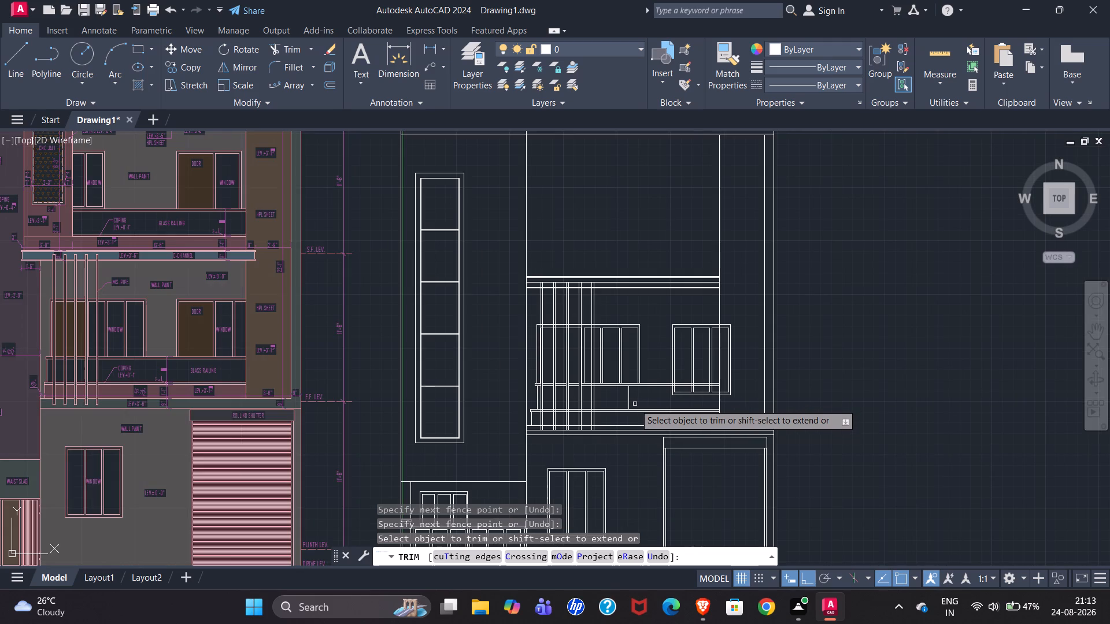
pyautogui.scroll(4, 635, 404)
pyautogui.moveTo(519, 384); pyautogui.dragTo(631, 384)
# Trim the second door-and-window unit's bottom frame and vertical lines below the top rail, up to the HPL sheet wall edge.
pyautogui.scroll(-2, 442, 403)
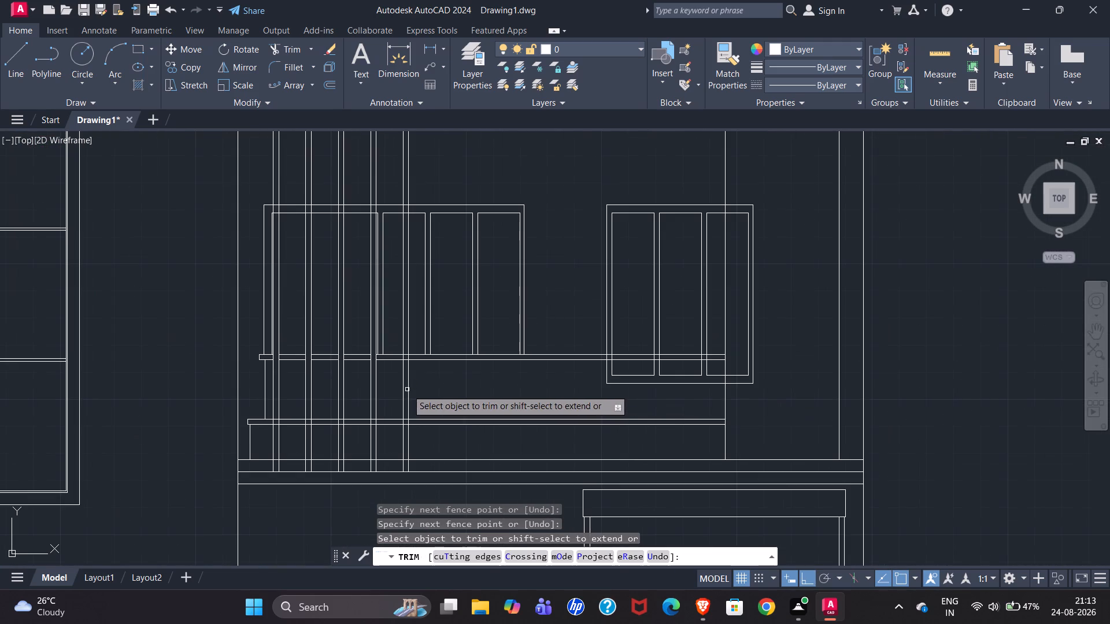
pyautogui.scroll(2, 608, 387)
pyautogui.moveTo(580, 350); pyautogui.dragTo(802, 343)
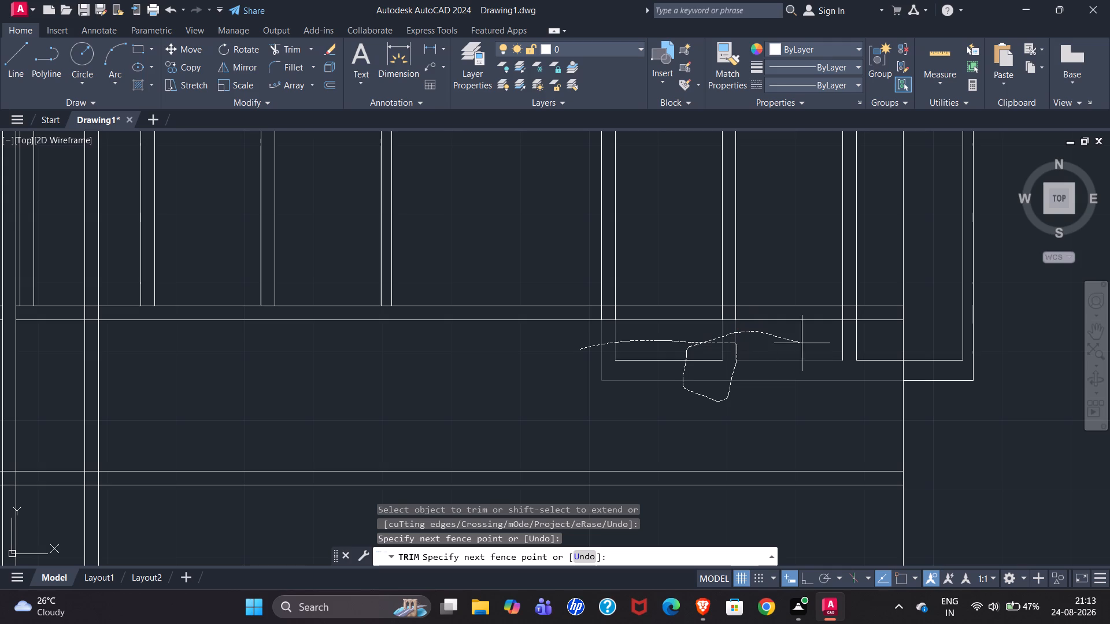
pyautogui.moveTo(802, 343); pyautogui.dragTo(880, 403)
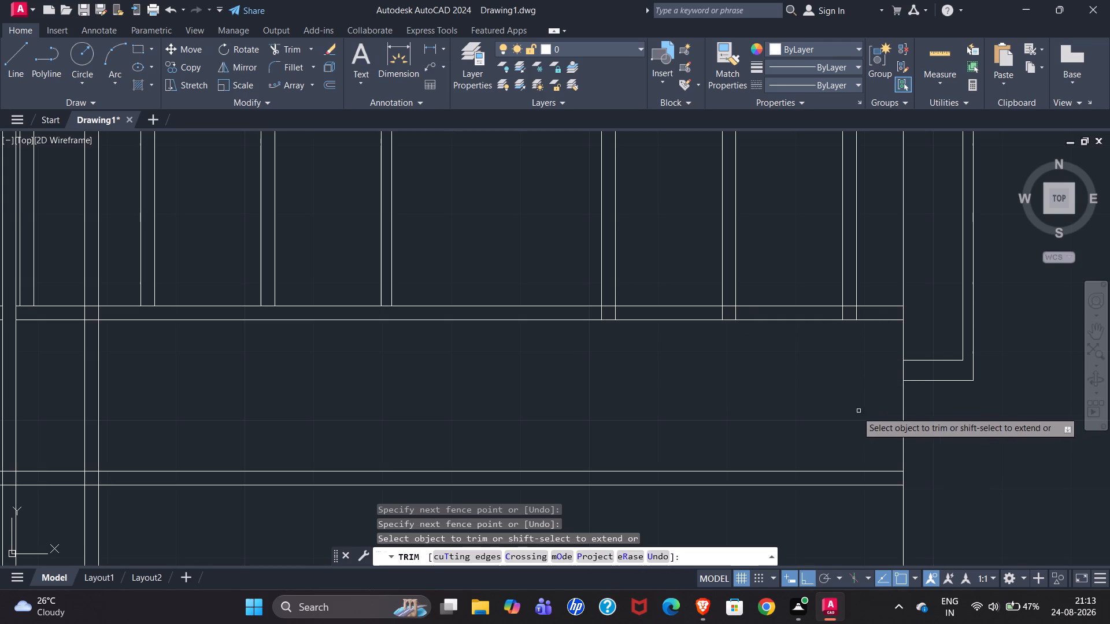
# Trim the part of the second door-and-window unit's frame that extends past the wall edge into the HPL sheet strip.
pyautogui.scroll(-3, 524, 463)
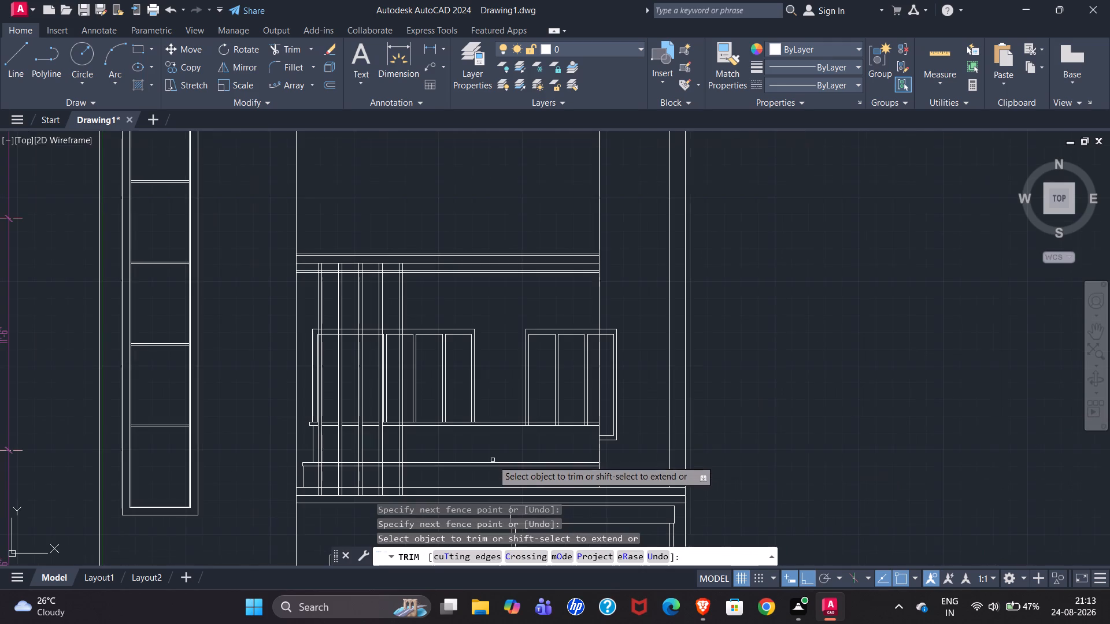
pyautogui.scroll(2, 615, 451)
pyautogui.moveTo(601, 452); pyautogui.dragTo(602, 354)
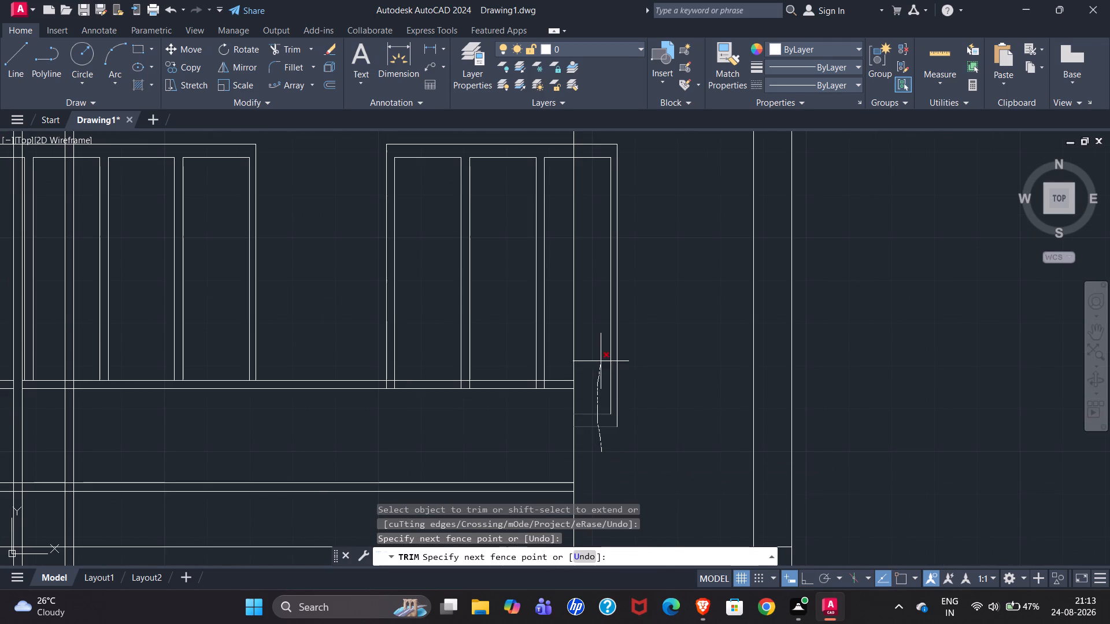
pyautogui.moveTo(602, 354); pyautogui.dragTo(600, 166)
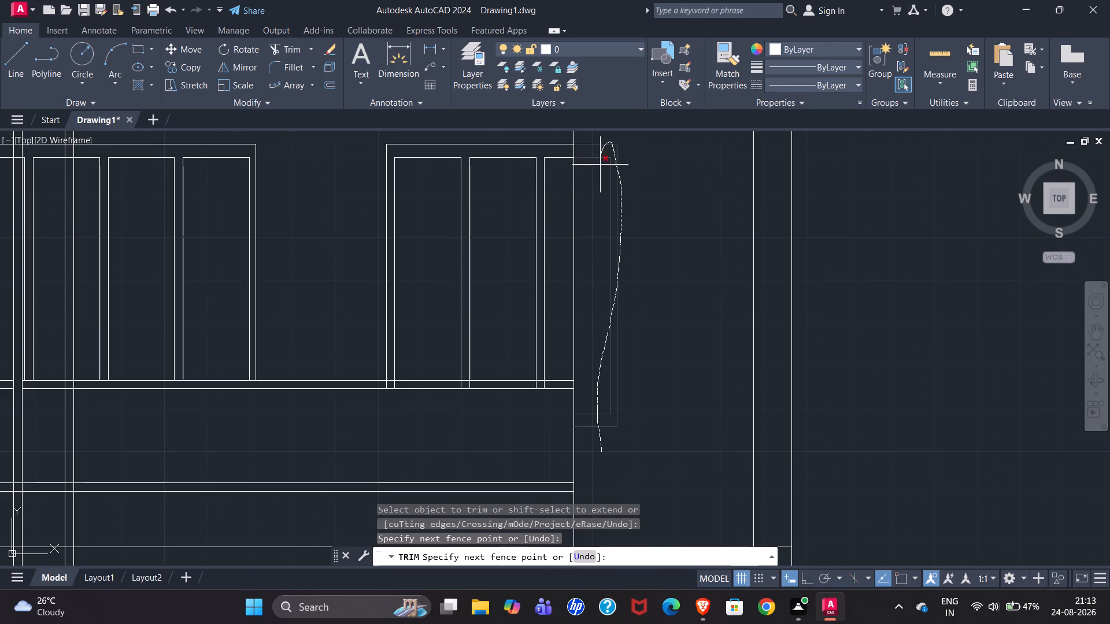
pyautogui.moveTo(600, 166); pyautogui.dragTo(600, 173)
# Trim the second door-and-window unit's vertical frame line stubs inside the railing's top-rail band.
pyautogui.scroll(2, 405, 423)
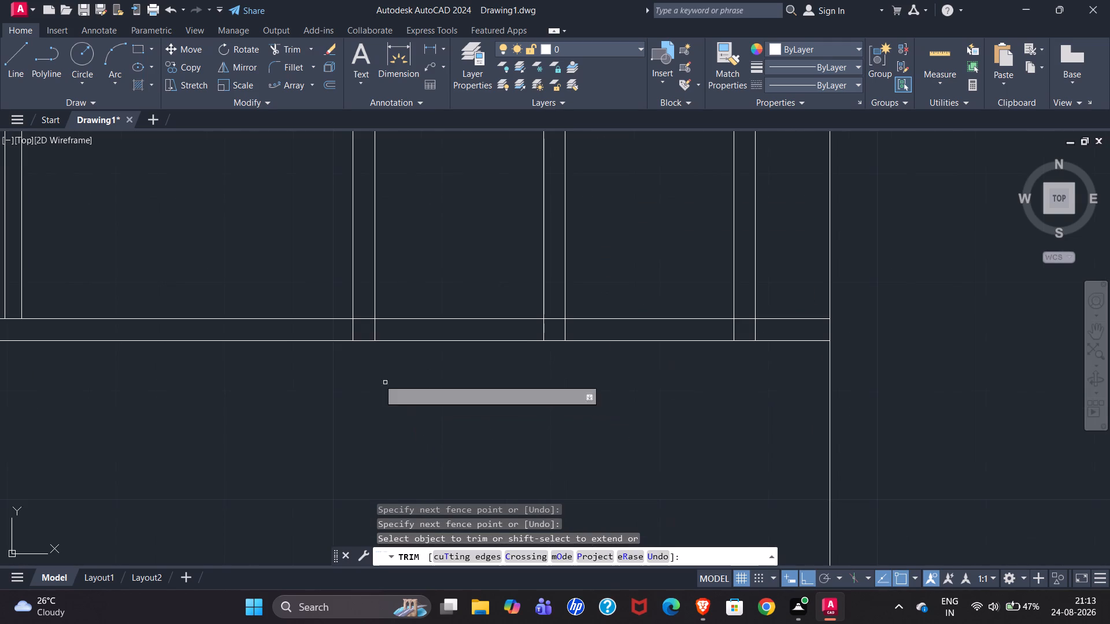
pyautogui.moveTo(342, 328); pyautogui.dragTo(520, 328)
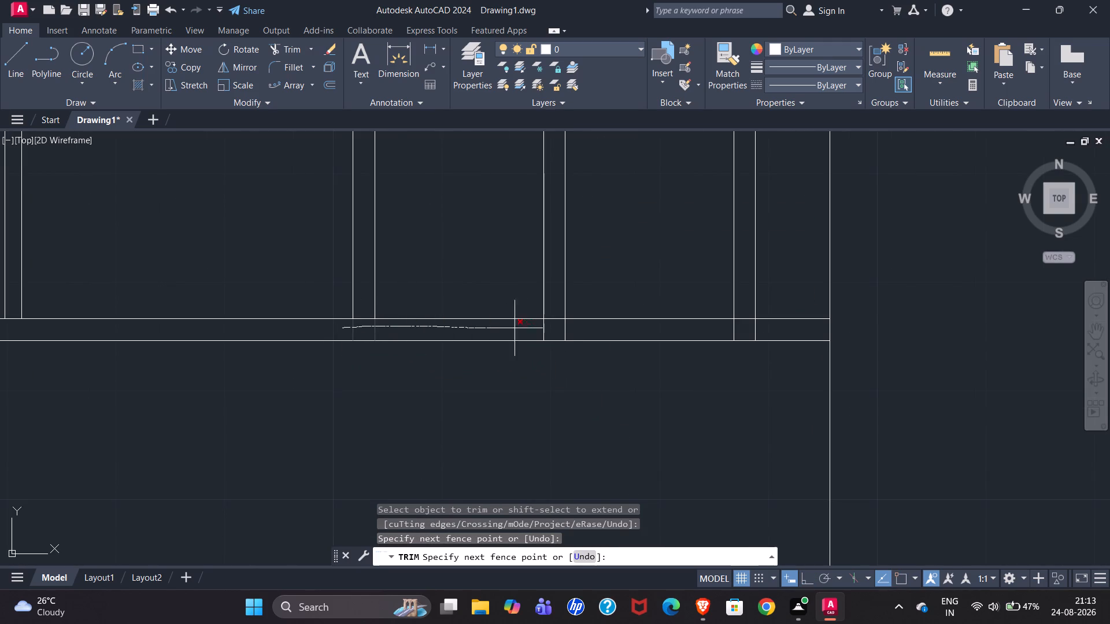
pyautogui.moveTo(520, 328); pyautogui.dragTo(729, 328)
pyautogui.moveTo(729, 328); pyautogui.dragTo(762, 328)
# Trim the glass railing's two top-rail lines inside the fifth M.S. pipe.
pyautogui.scroll(-2, 606, 495)
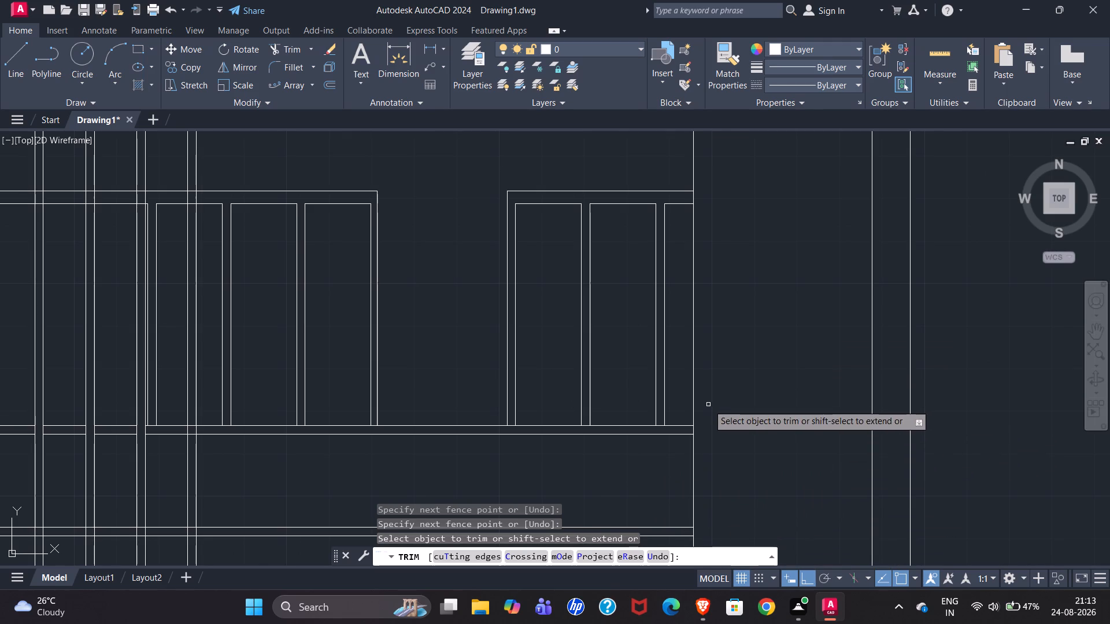
pyautogui.scroll(-2, 762, 381)
pyautogui.scroll(3, 535, 430)
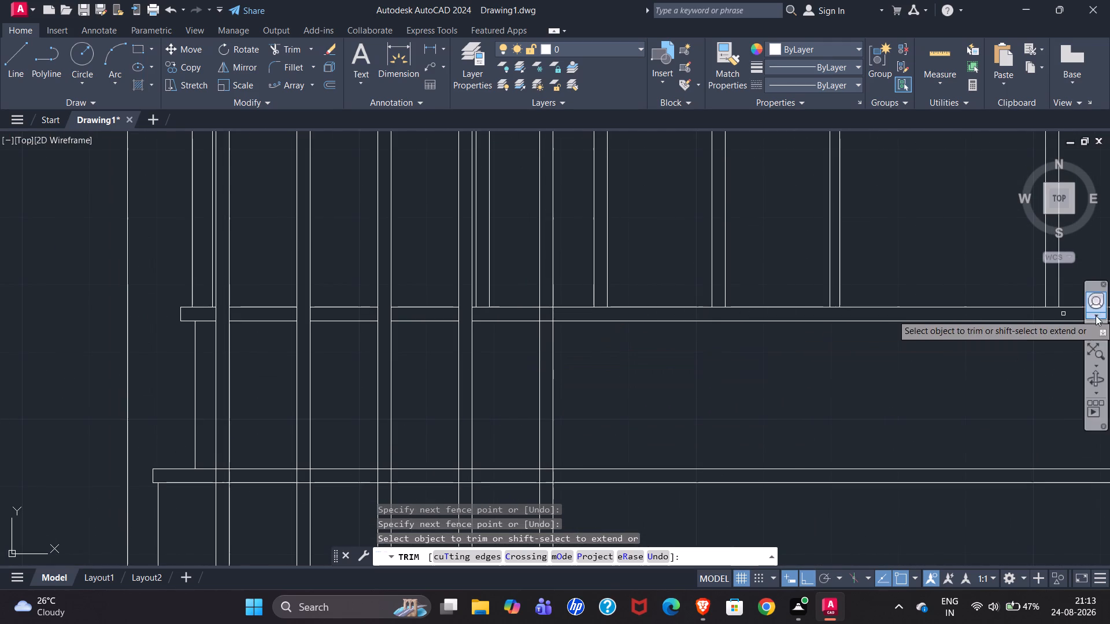
pyautogui.scroll(3, 536, 309)
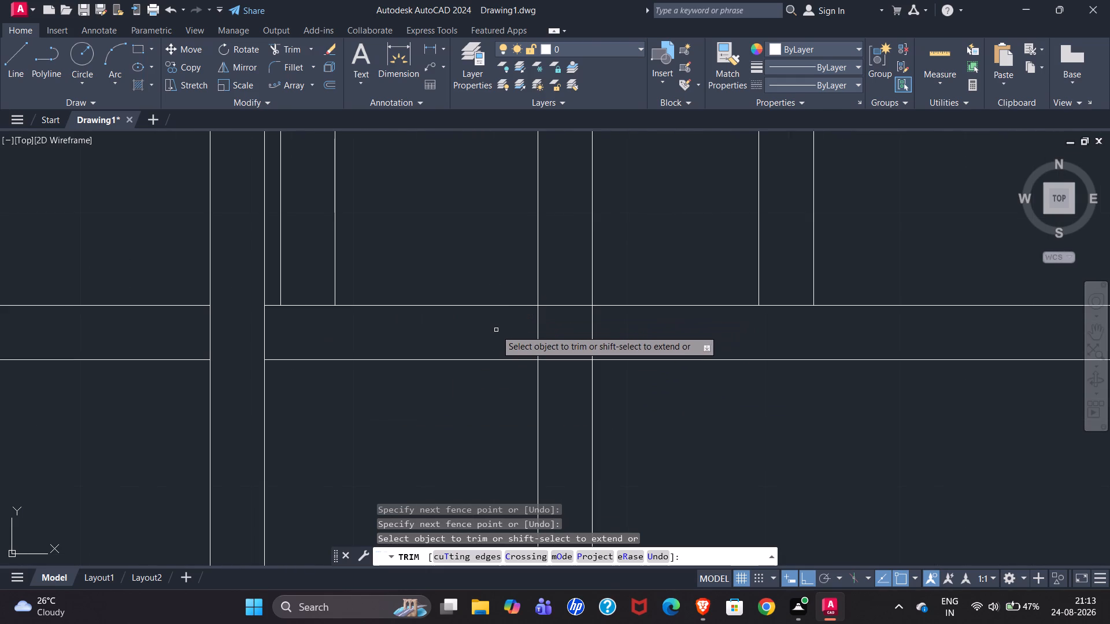
pyautogui.moveTo(560, 272); pyautogui.dragTo(563, 280)
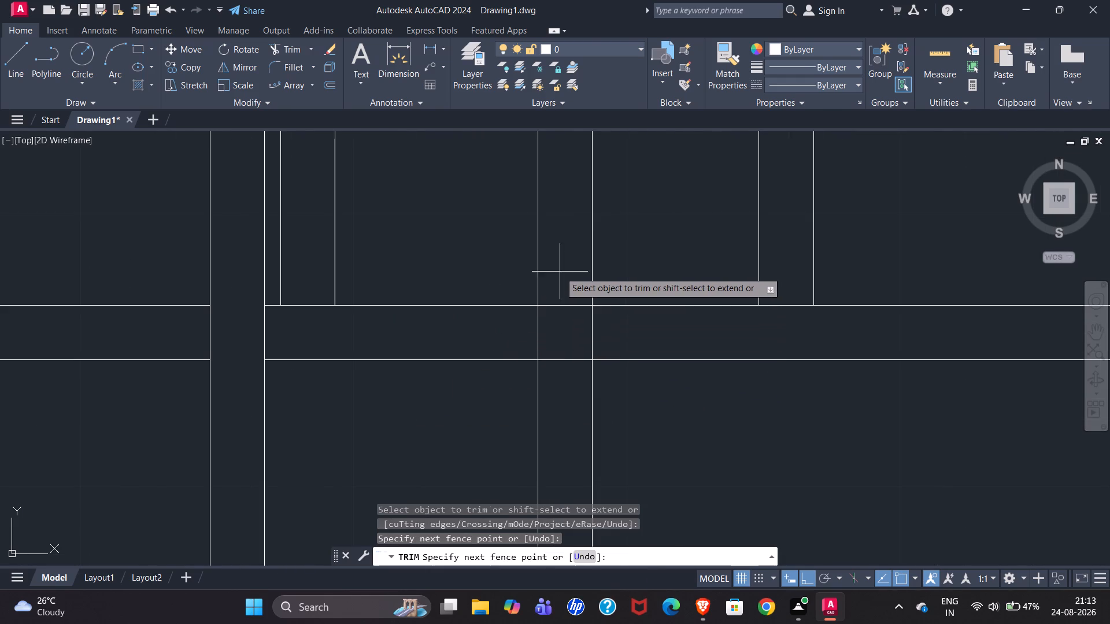
pyautogui.moveTo(563, 280); pyautogui.dragTo(578, 415)
# Compare with the coloured reference and trim the first door-and-window unit's head frame lines inside the first three M.S. pipes.
pyautogui.scroll(-3, 562, 424)
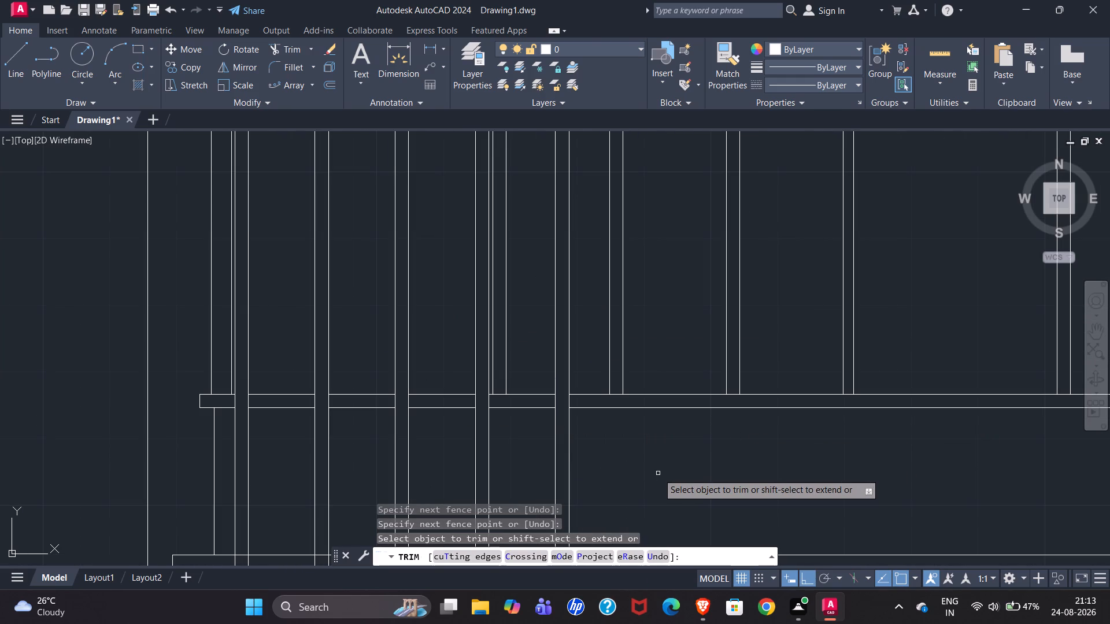
pyautogui.scroll(-2, 616, 482)
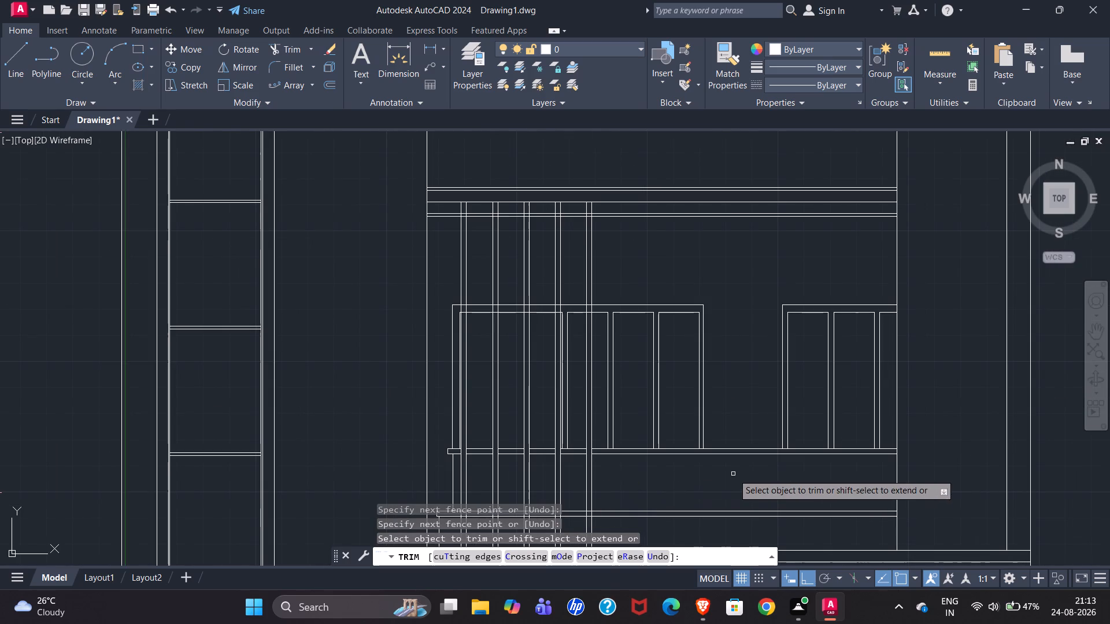
pyautogui.scroll(-2, 541, 384)
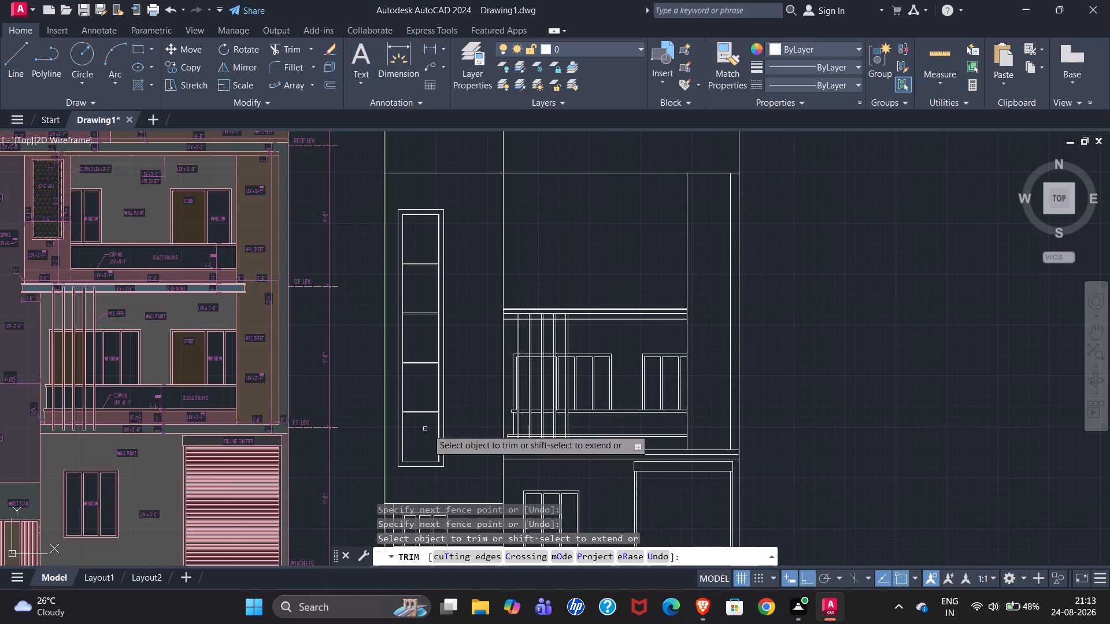
pyautogui.scroll(4, 543, 353)
pyautogui.scroll(2, 423, 389)
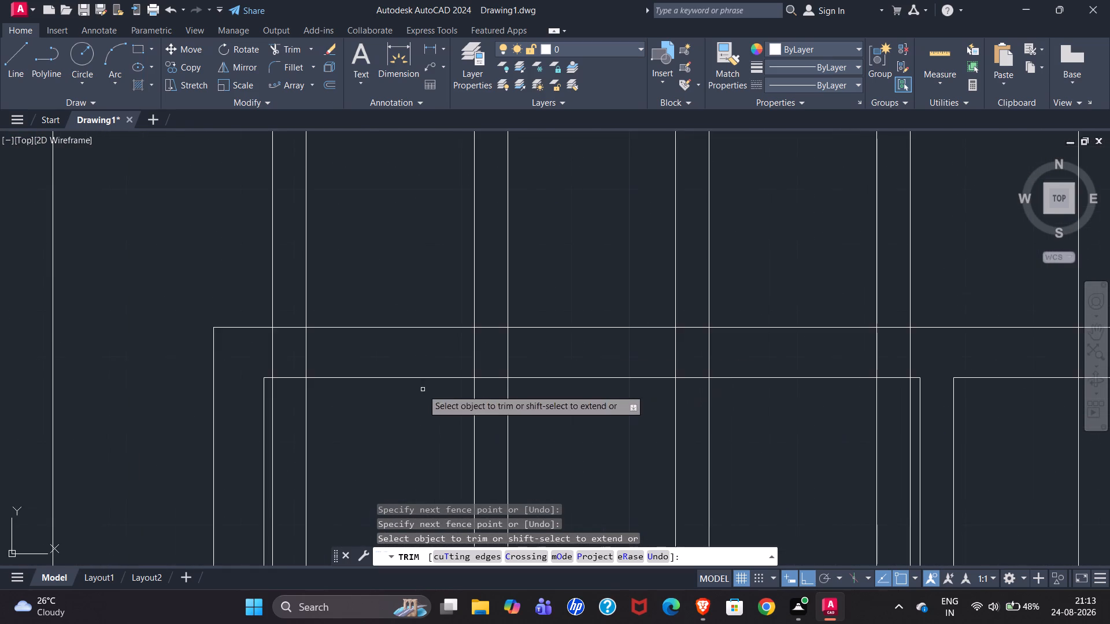
pyautogui.scroll(-8, 530, 336)
pyautogui.scroll(4, 190, 348)
pyautogui.scroll(-1, 147, 292)
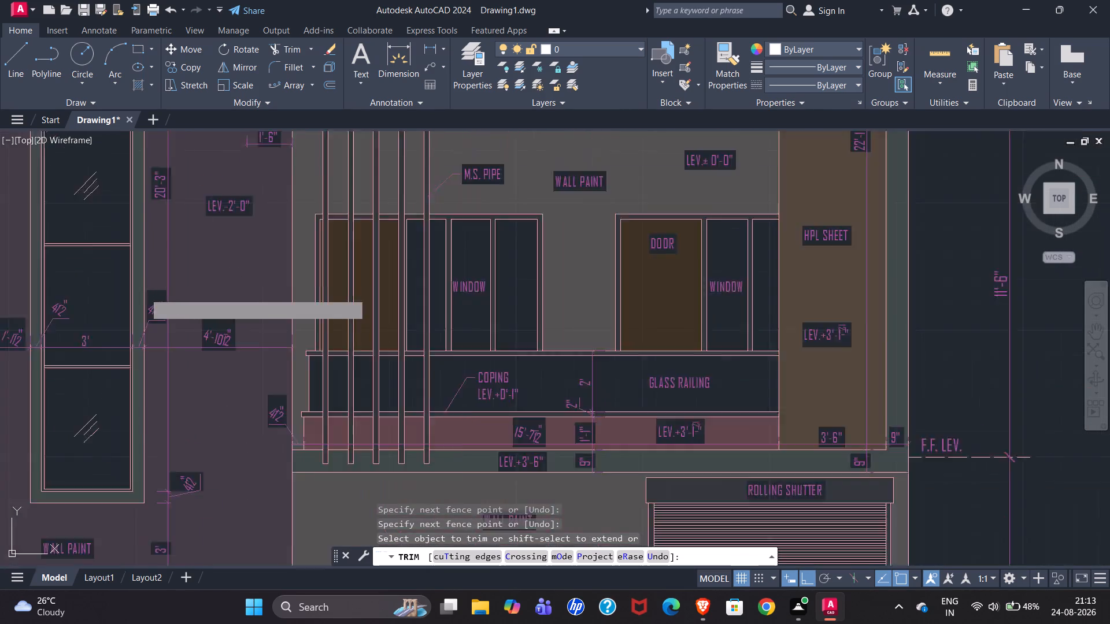
pyautogui.scroll(-2, 140, 294)
pyautogui.scroll(5, 671, 306)
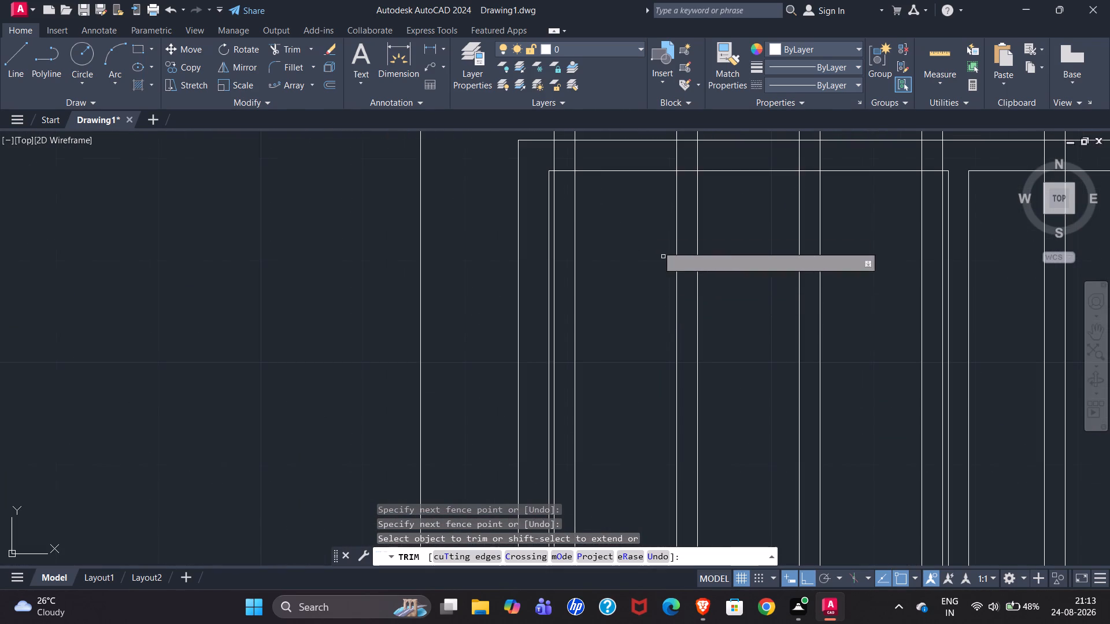
pyautogui.moveTo(565, 132); pyautogui.dragTo(566, 188)
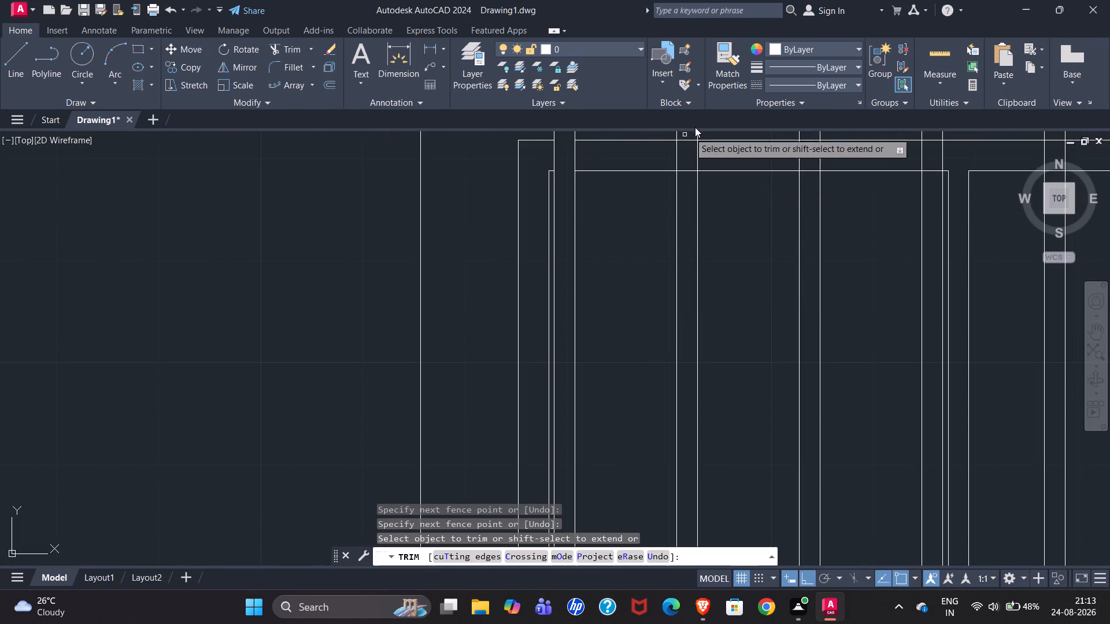
pyautogui.moveTo(695, 128); pyautogui.dragTo(698, 159)
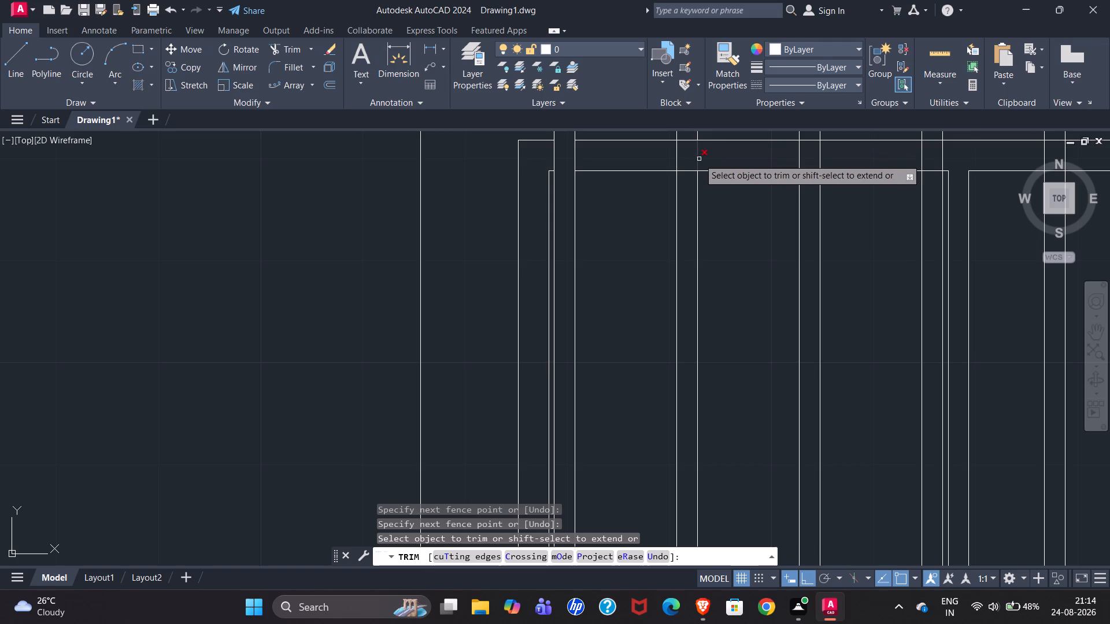
pyautogui.scroll(-1, 440, 328)
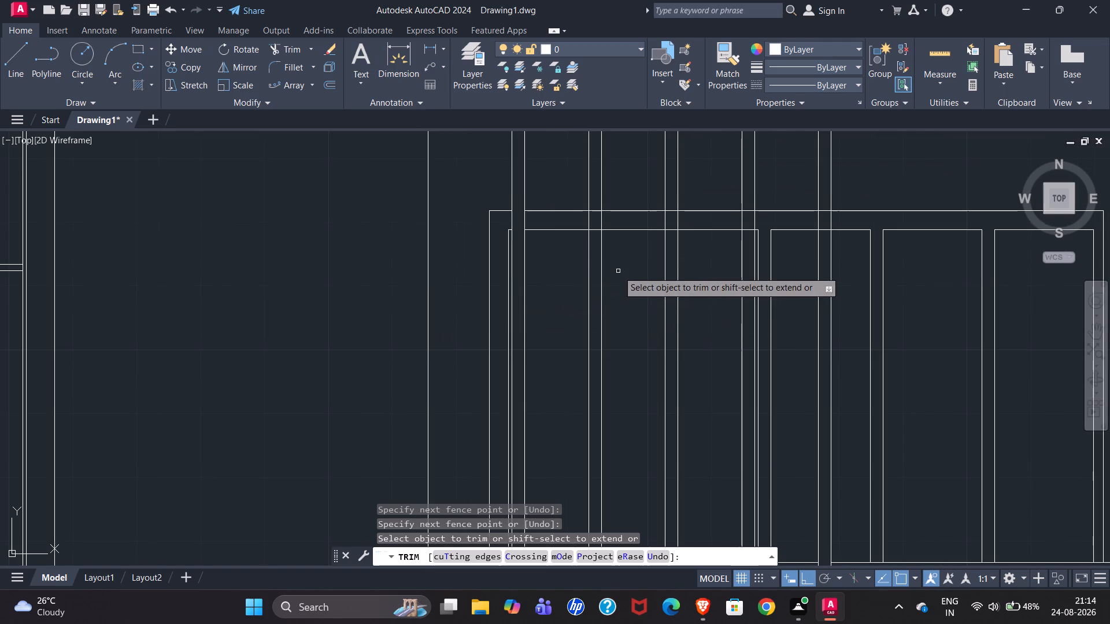
pyautogui.scroll(3, 601, 197)
pyautogui.moveTo(569, 222); pyautogui.dragTo(572, 354)
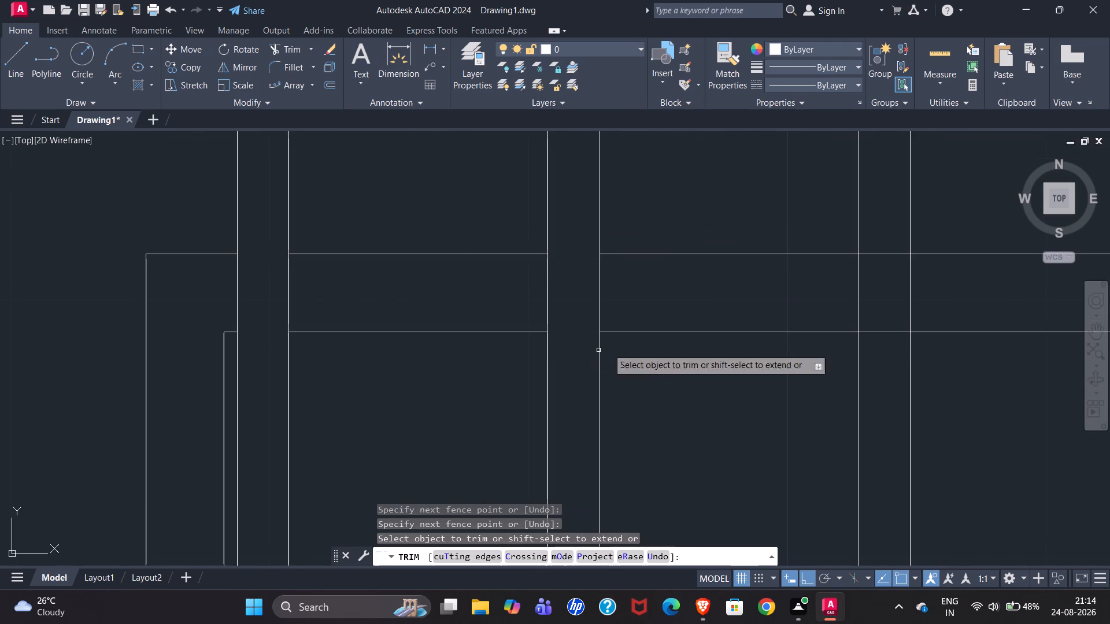
pyautogui.moveTo(878, 222); pyautogui.dragTo(878, 392)
pyautogui.scroll(-1, 534, 381)
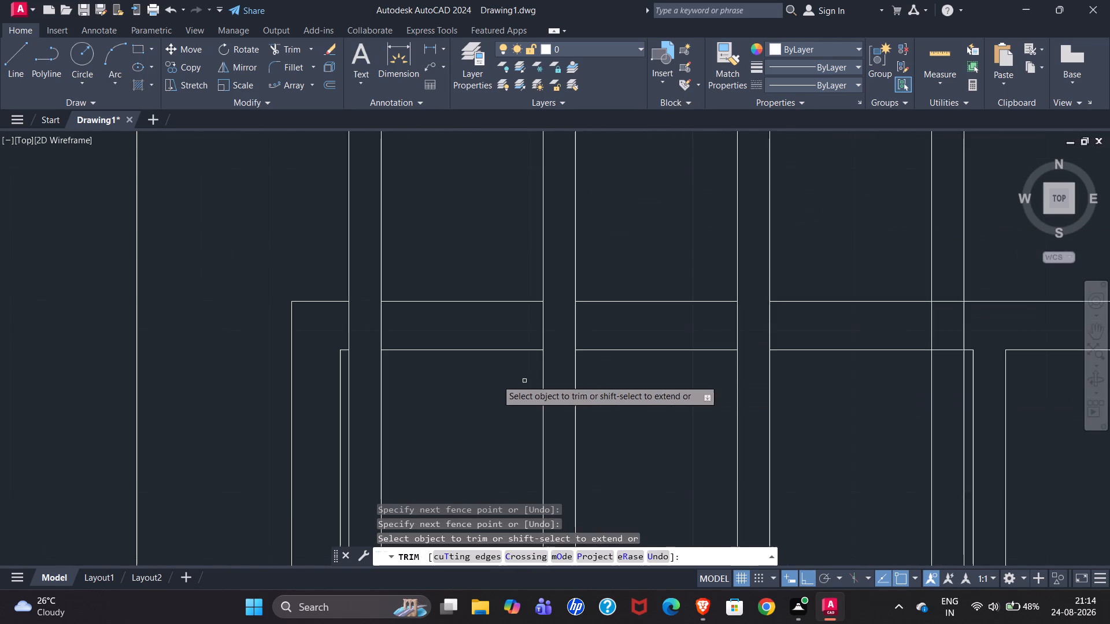
# Trim the first door-and-window unit's head frame lines inside the fourth and fifth M.S. pipes.
pyautogui.scroll(-2, 473, 379)
pyautogui.scroll(4, 638, 383)
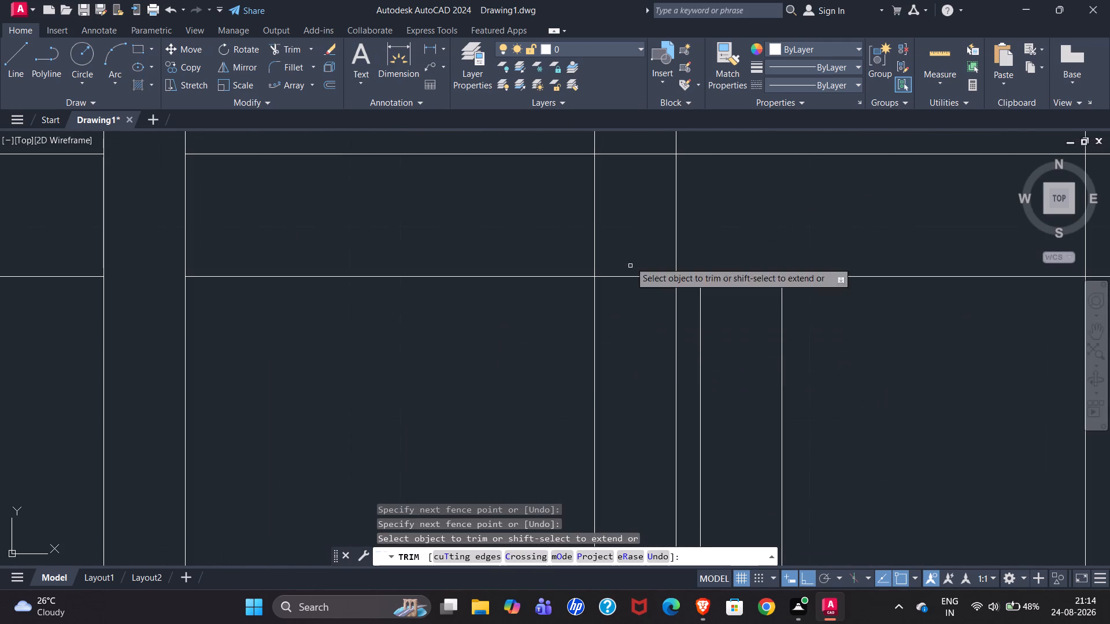
pyautogui.moveTo(642, 134); pyautogui.dragTo(642, 365)
pyautogui.scroll(-2, 452, 394)
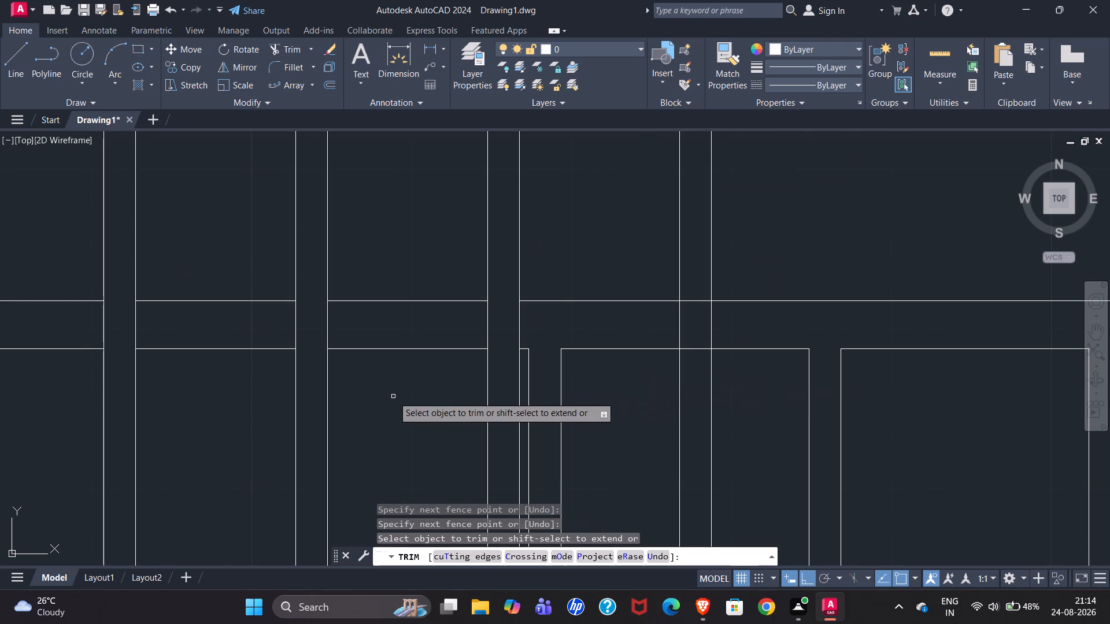
pyautogui.scroll(1, 687, 330)
pyautogui.moveTo(700, 242); pyautogui.dragTo(706, 391)
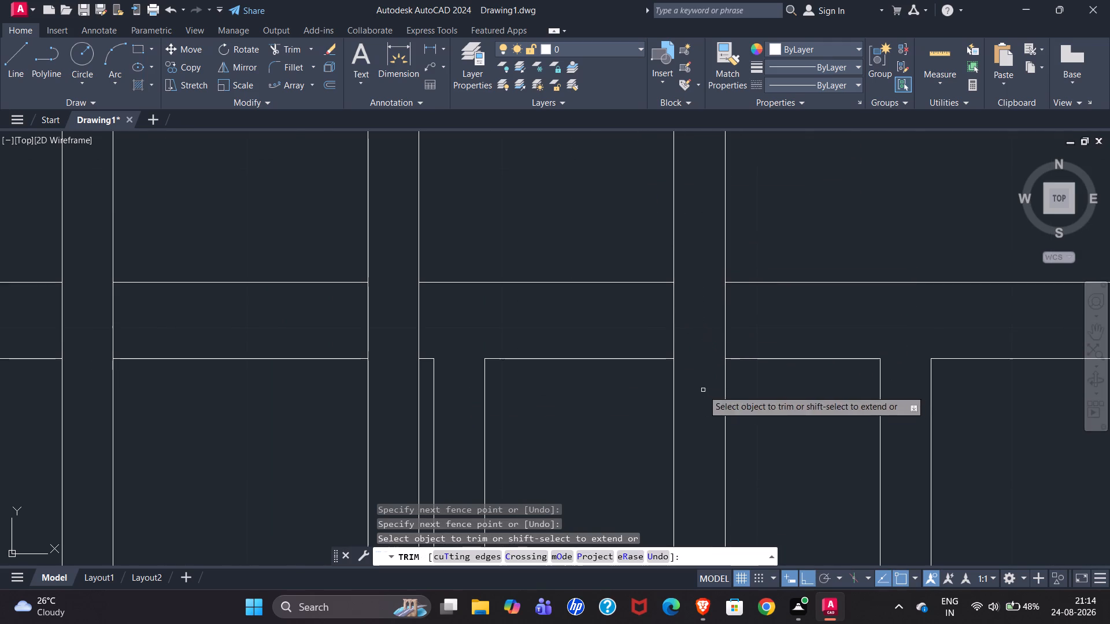
pyautogui.scroll(-3, 532, 228)
pyautogui.scroll(-1, 608, 252)
pyautogui.scroll(-2, 339, 283)
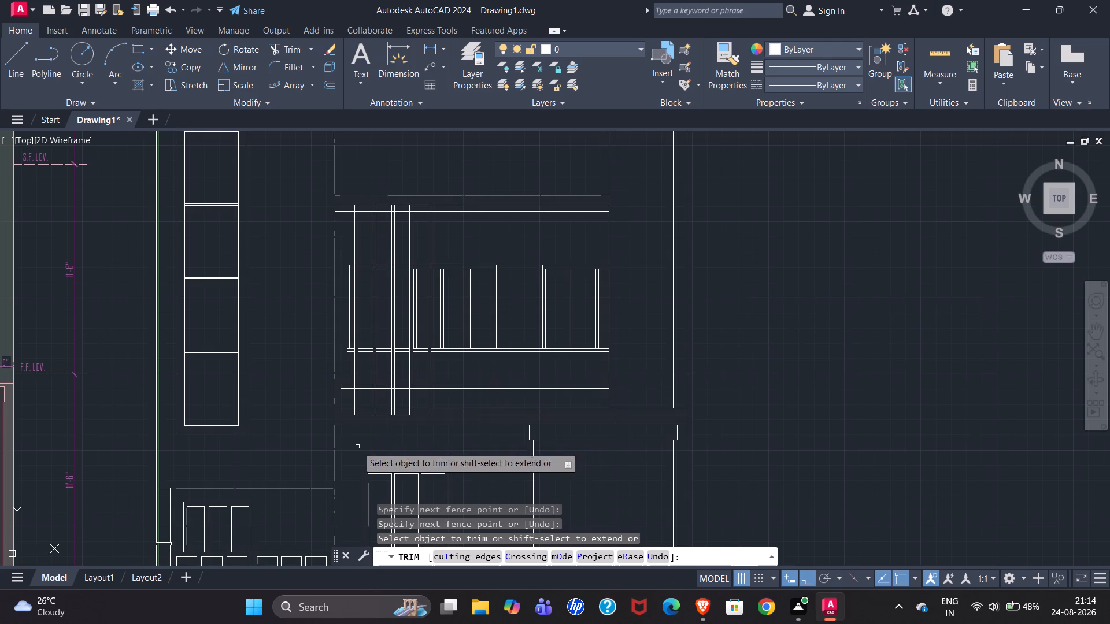
# Trim the first-floor coping's two lines and the slab's top line inside the first two M.S. pipes.
pyautogui.scroll(3, 357, 445)
pyautogui.scroll(-4, 632, 244)
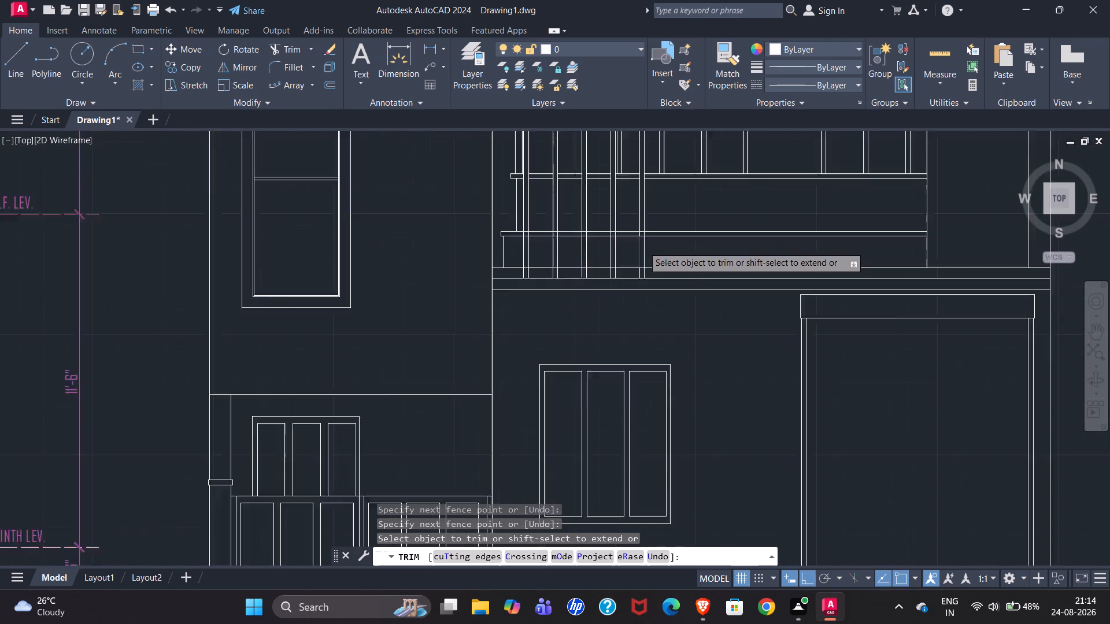
pyautogui.scroll(4, 164, 229)
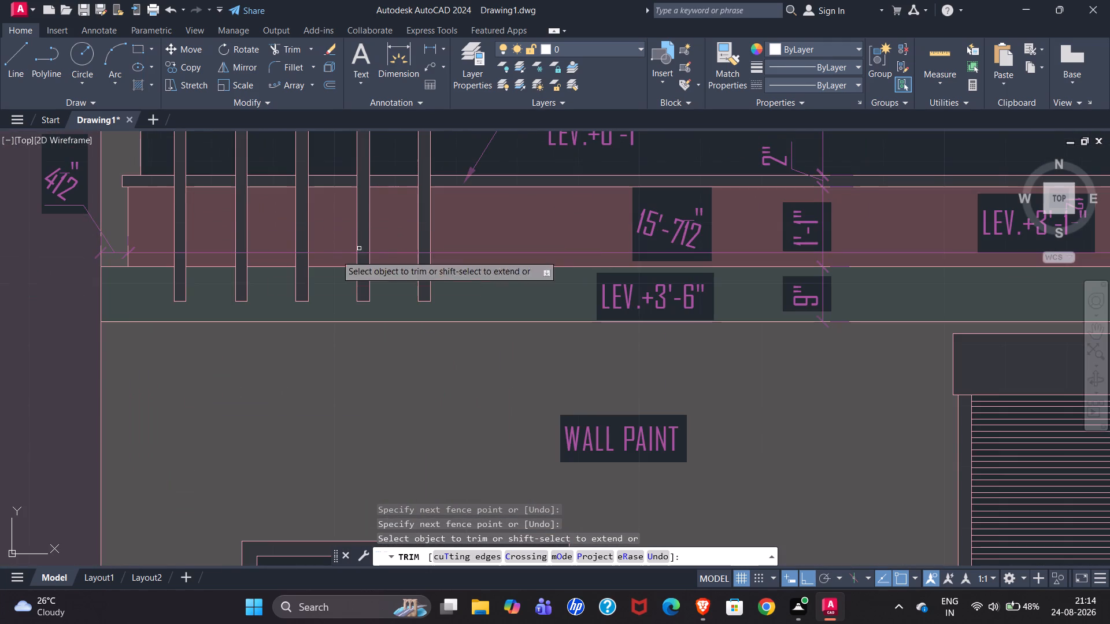
pyautogui.scroll(-4, 0, 305)
pyautogui.scroll(3, 468, 314)
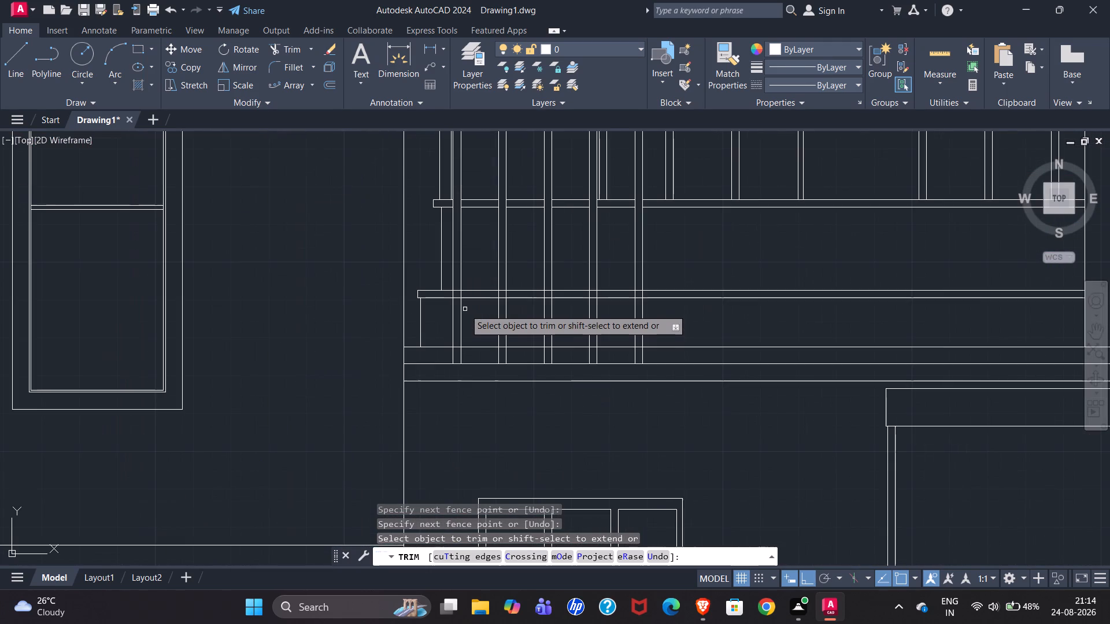
pyautogui.scroll(2, 462, 314)
pyautogui.moveTo(443, 232); pyautogui.dragTo(443, 234)
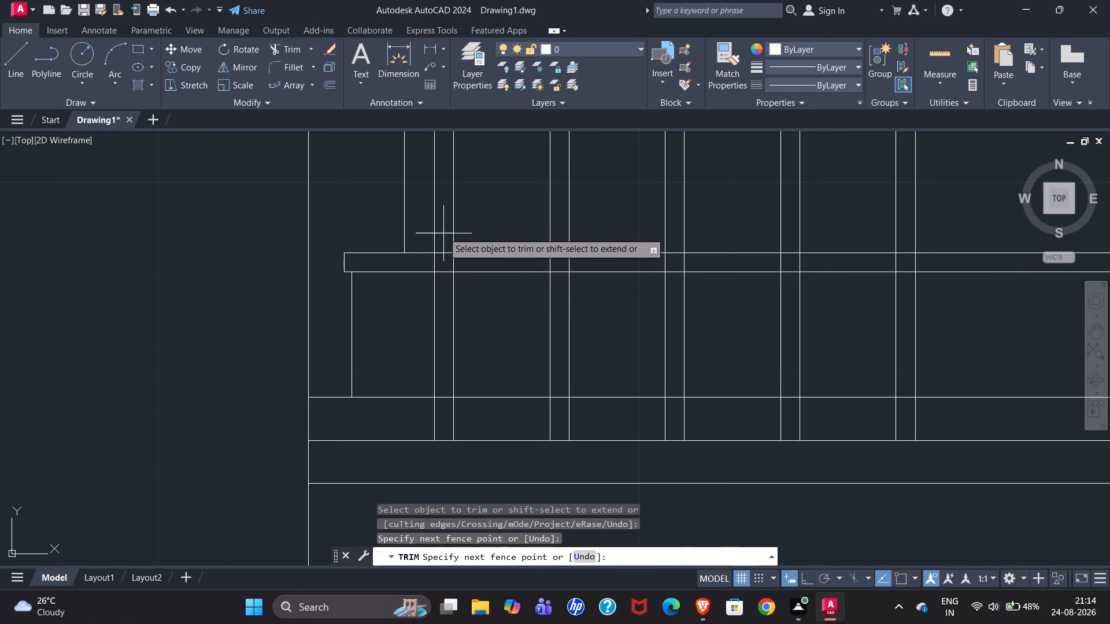
pyautogui.moveTo(443, 234); pyautogui.dragTo(445, 400)
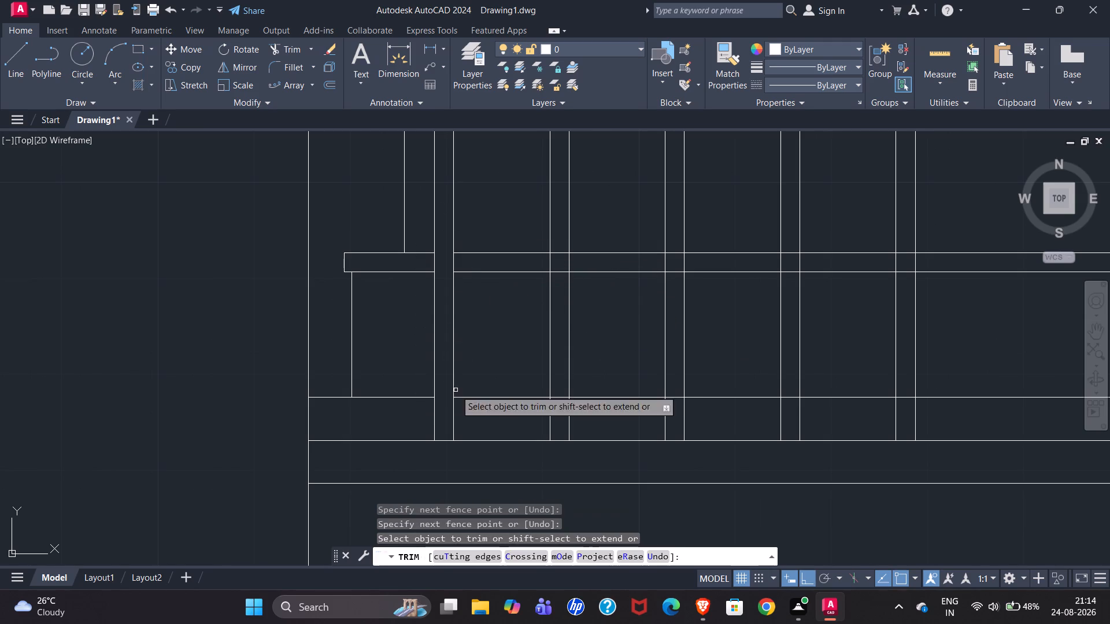
pyautogui.moveTo(561, 233); pyautogui.dragTo(561, 347)
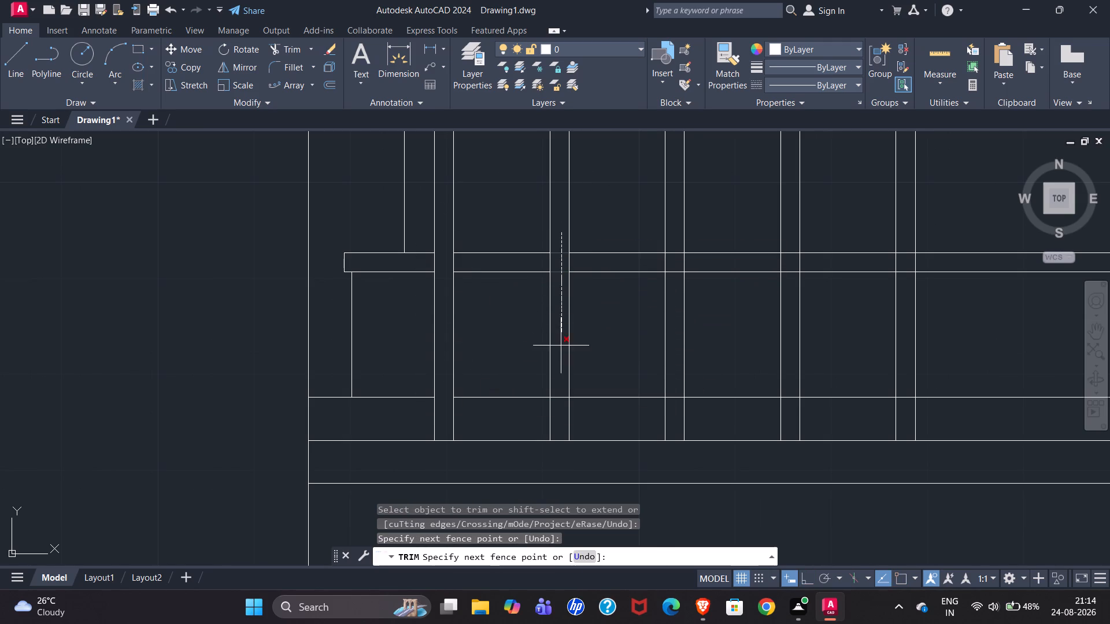
pyautogui.moveTo(561, 347); pyautogui.dragTo(561, 414)
# Trim the first-floor coping's two lines and the slab's top line inside the third, fourth and fifth M.S. pipes.
pyautogui.moveTo(675, 242); pyautogui.dragTo(679, 404)
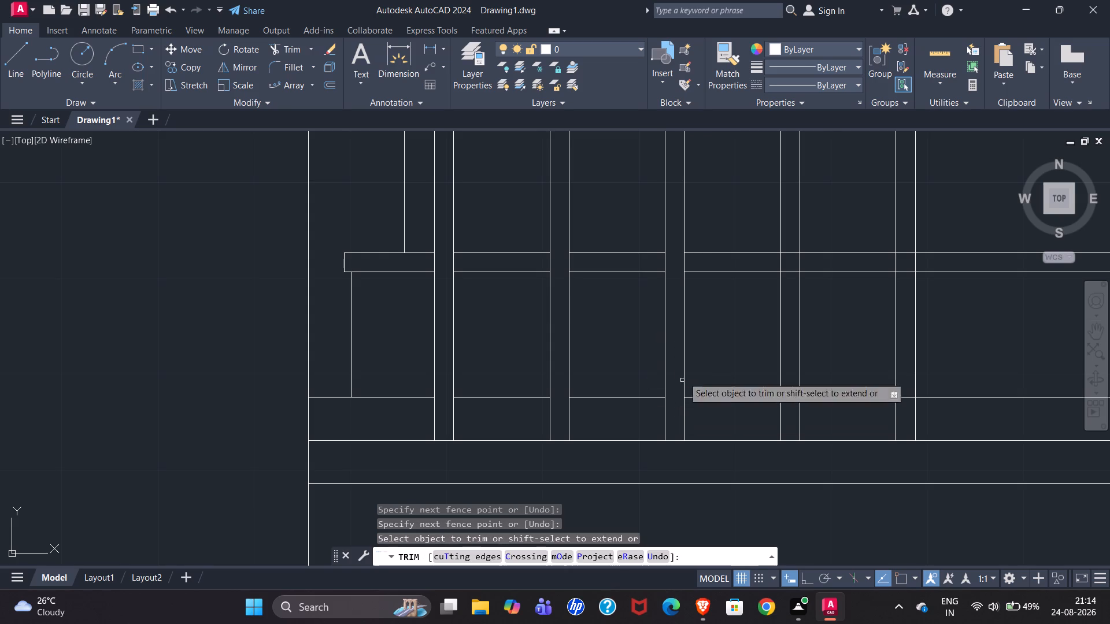
pyautogui.moveTo(789, 240); pyautogui.dragTo(791, 348)
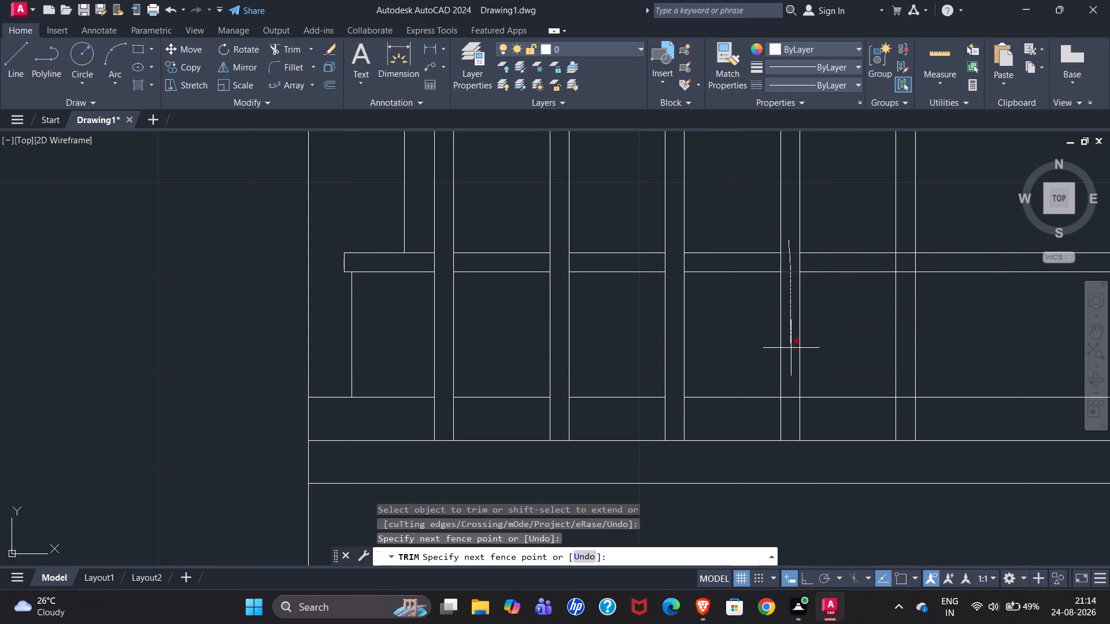
pyautogui.moveTo(791, 348); pyautogui.dragTo(791, 407)
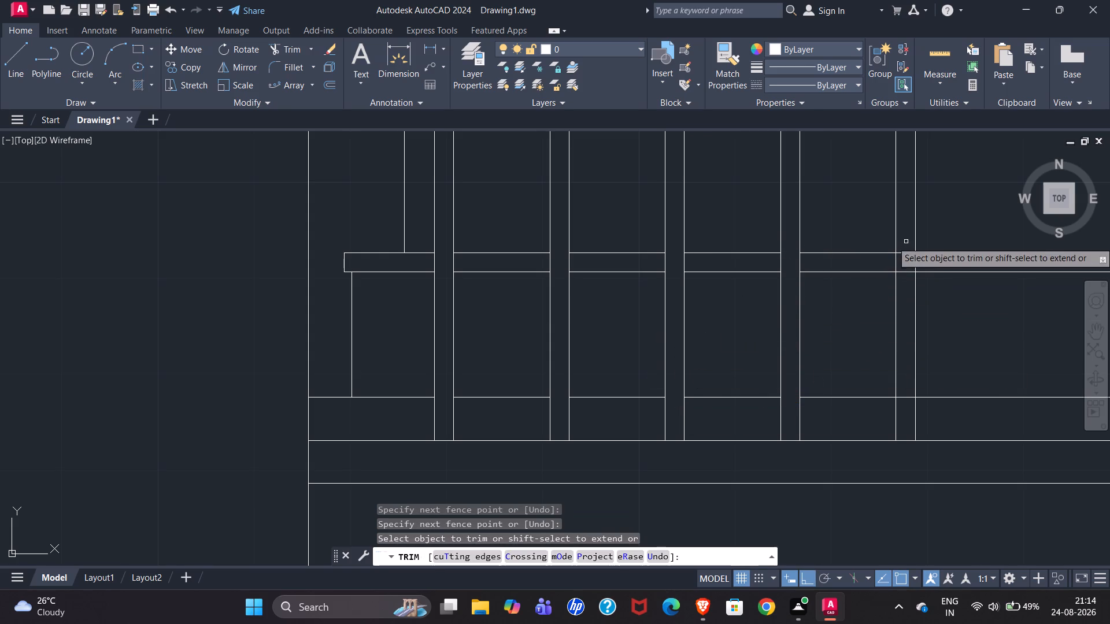
pyautogui.moveTo(906, 242); pyautogui.dragTo(908, 406)
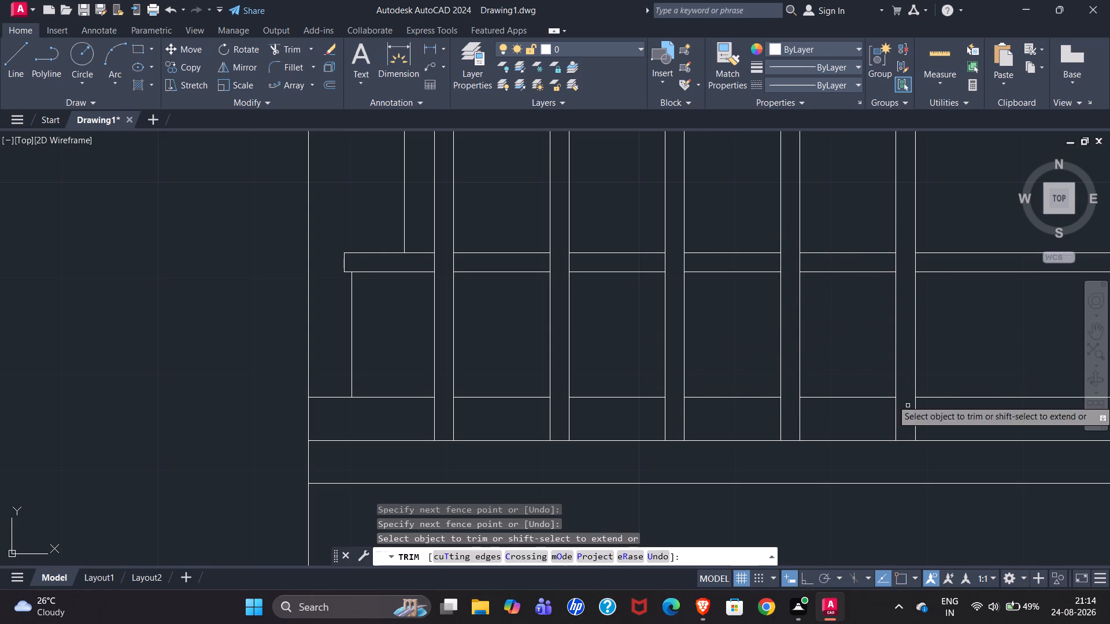
pyautogui.scroll(-3, 518, 299)
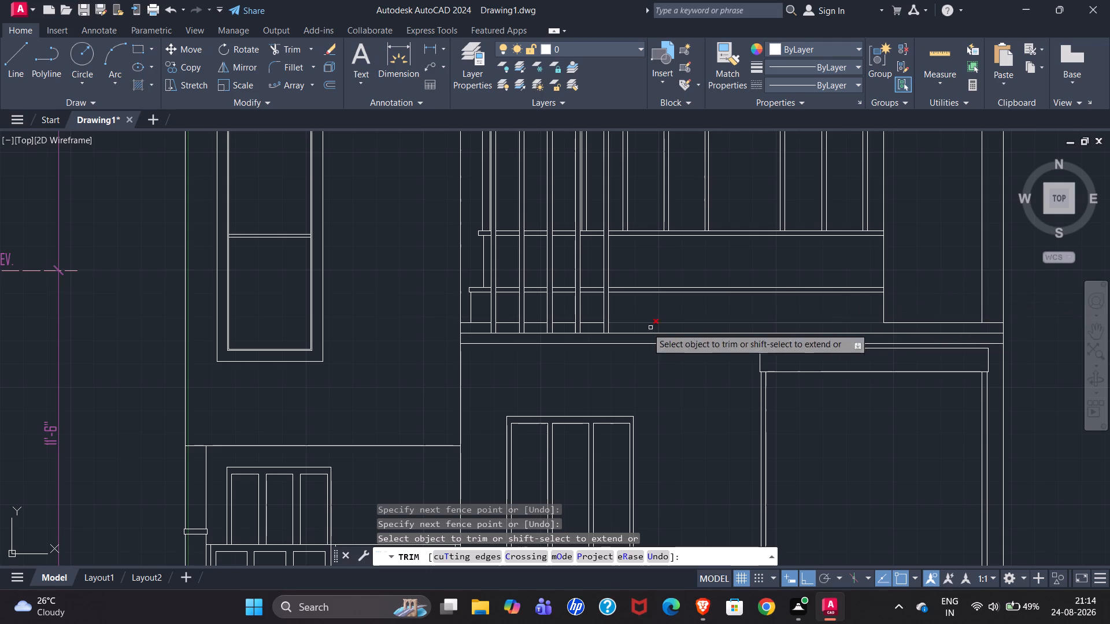
pyautogui.press('Escape')
# Compare the M.S. pipes' upper ends at the C-channel with the coloured reference.
pyautogui.scroll(4, 628, 297)
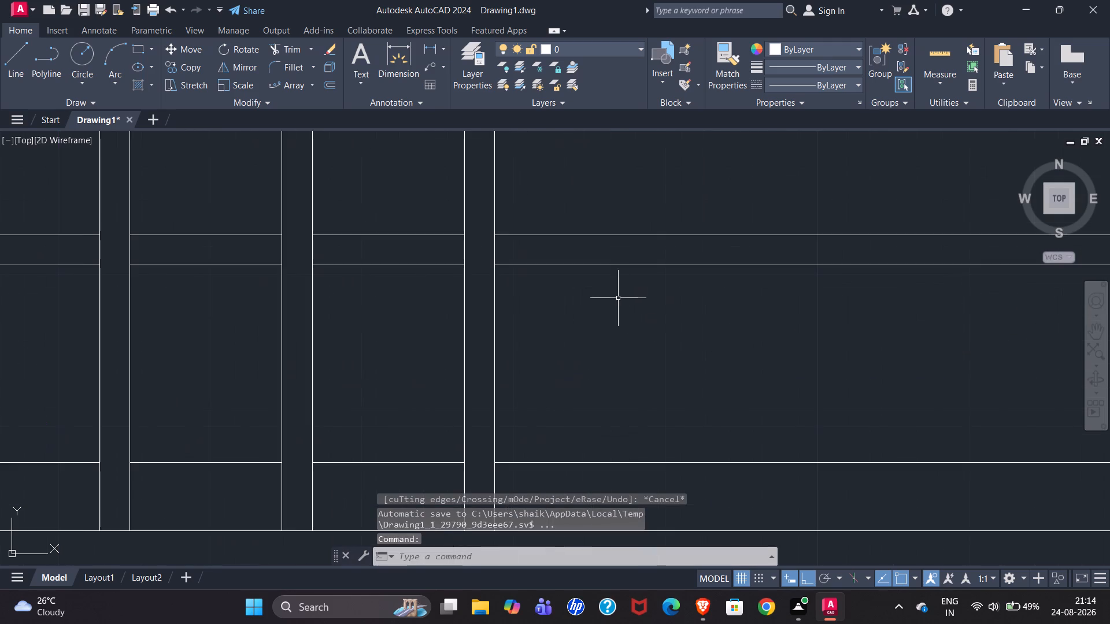
pyautogui.scroll(-3, 443, 288)
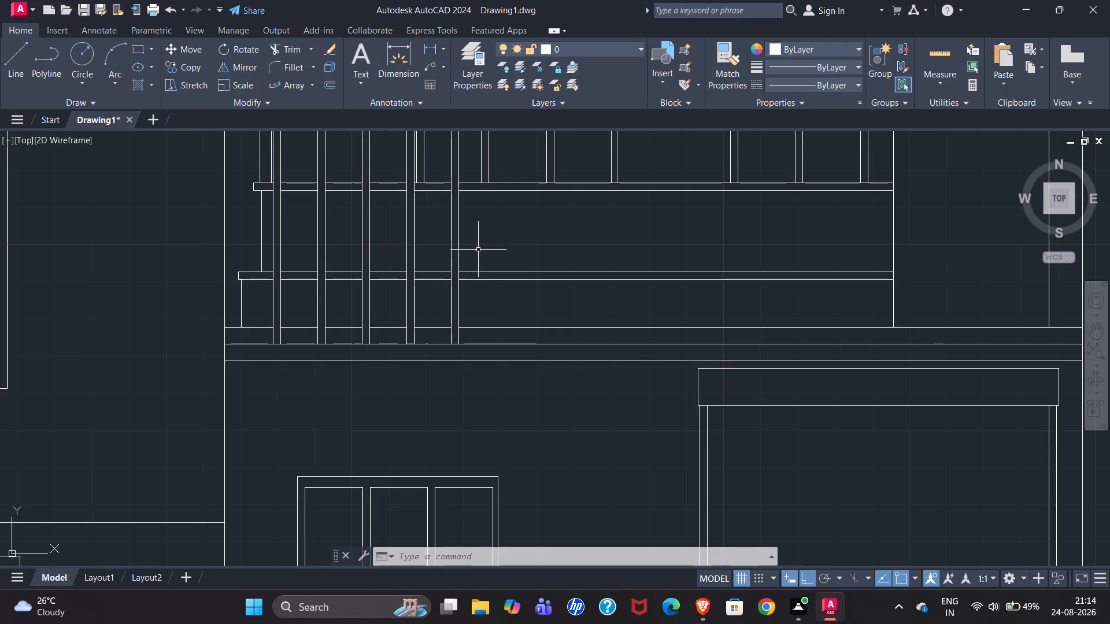
pyautogui.scroll(-2, 321, 367)
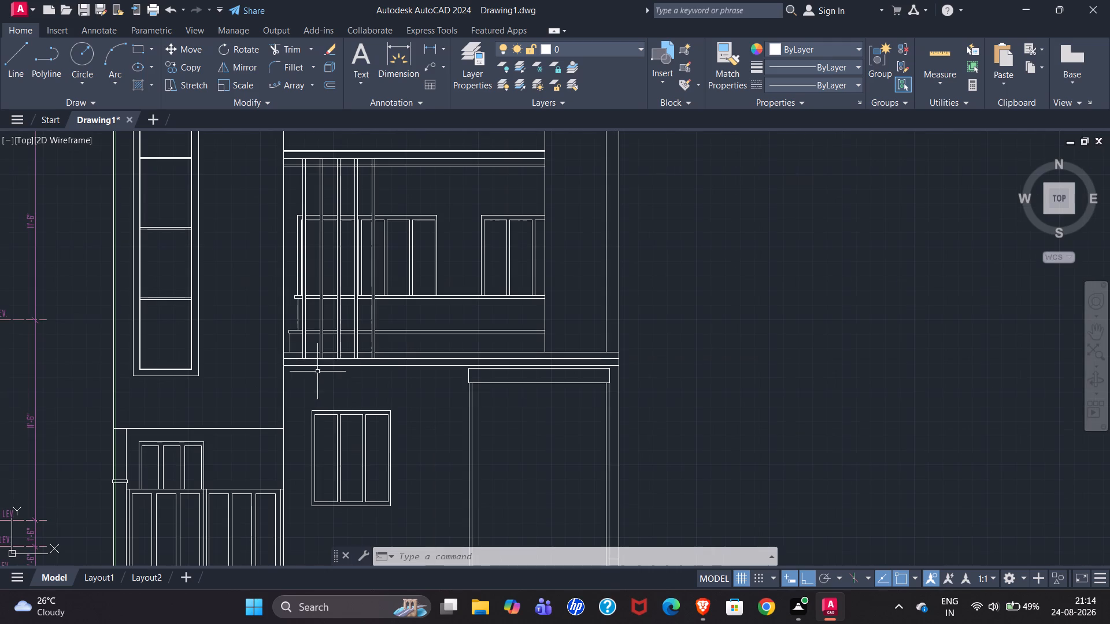
pyautogui.scroll(-1, 443, 220)
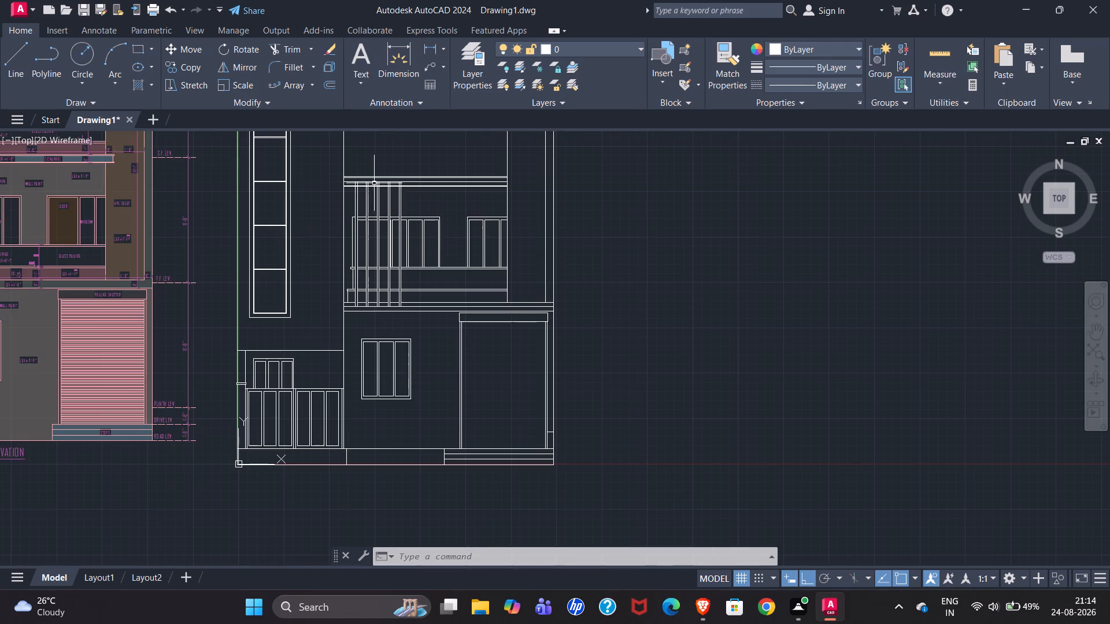
pyautogui.scroll(5, 362, 177)
pyautogui.scroll(-3, 353, 231)
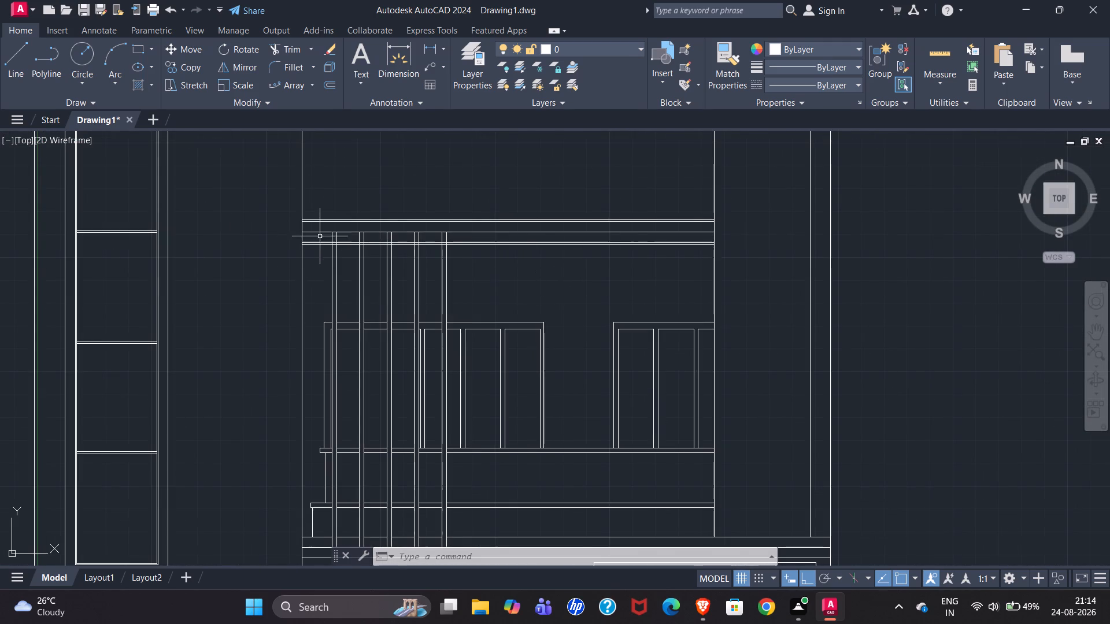
pyautogui.scroll(4, 321, 234)
pyautogui.scroll(-4, 384, 203)
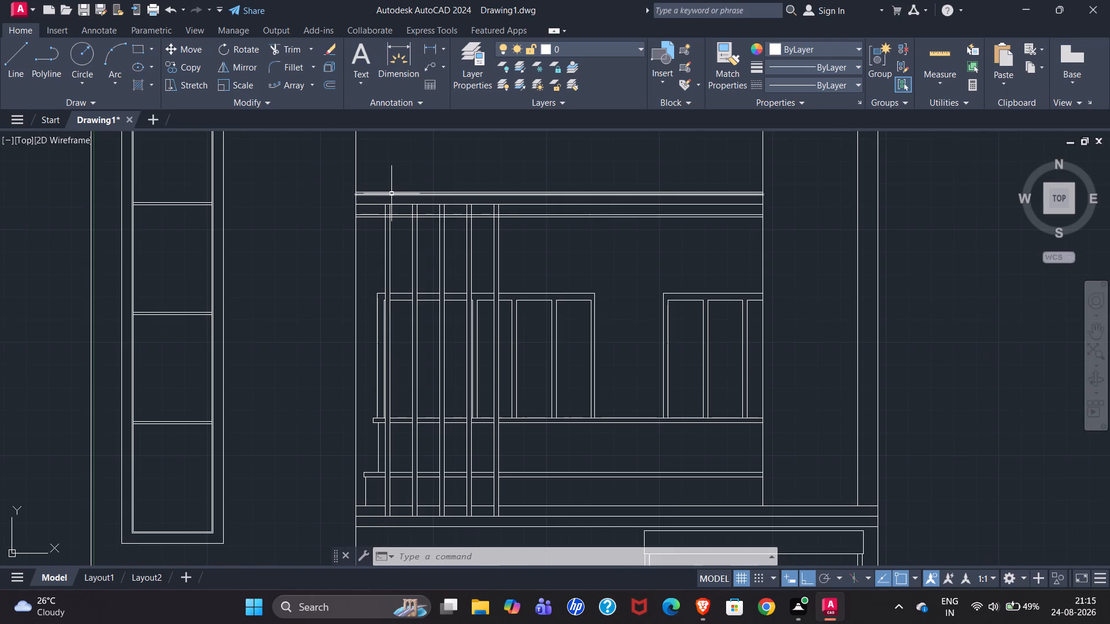
pyautogui.scroll(4, 387, 217)
pyautogui.scroll(-4, 387, 217)
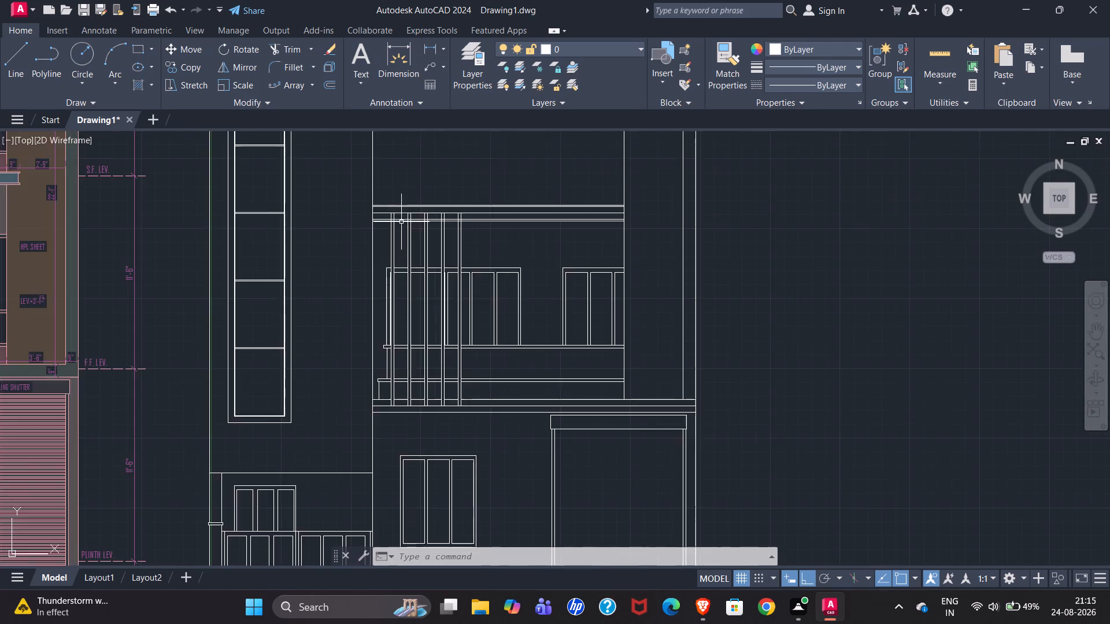
pyautogui.scroll(-3, 402, 221)
pyautogui.scroll(3, 160, 203)
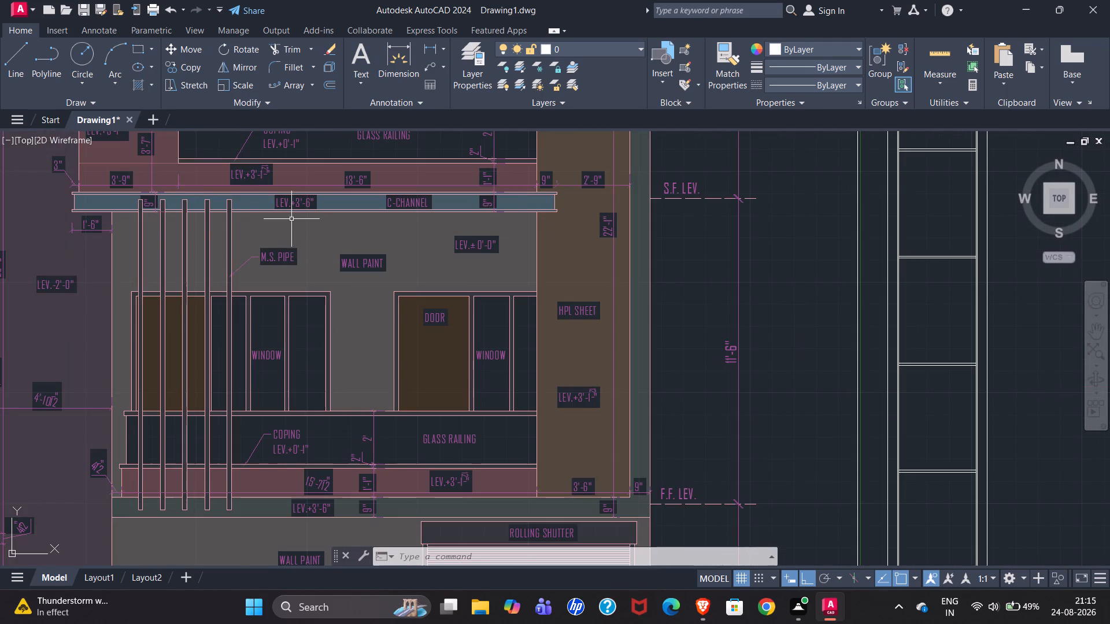
pyautogui.scroll(3, 161, 214)
pyautogui.scroll(-3, 7, 216)
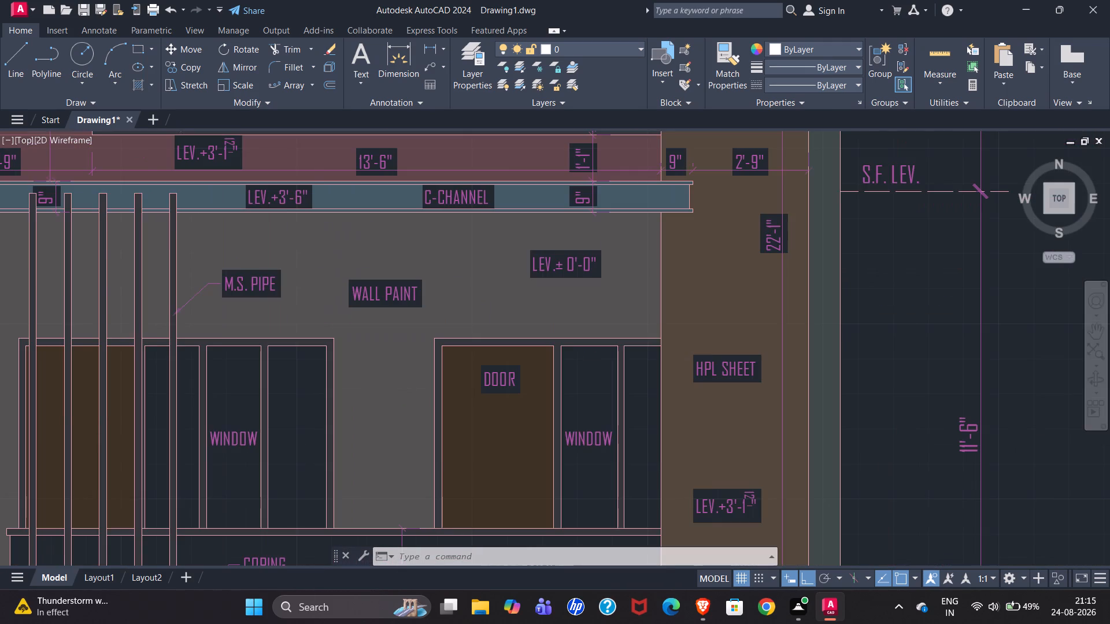
pyautogui.scroll(-2, 0, 210)
# Trim the C-channel's two bottom flange lines inside all five M.S. pipes.
pyautogui.scroll(4, 423, 250)
pyautogui.scroll(2, 332, 135)
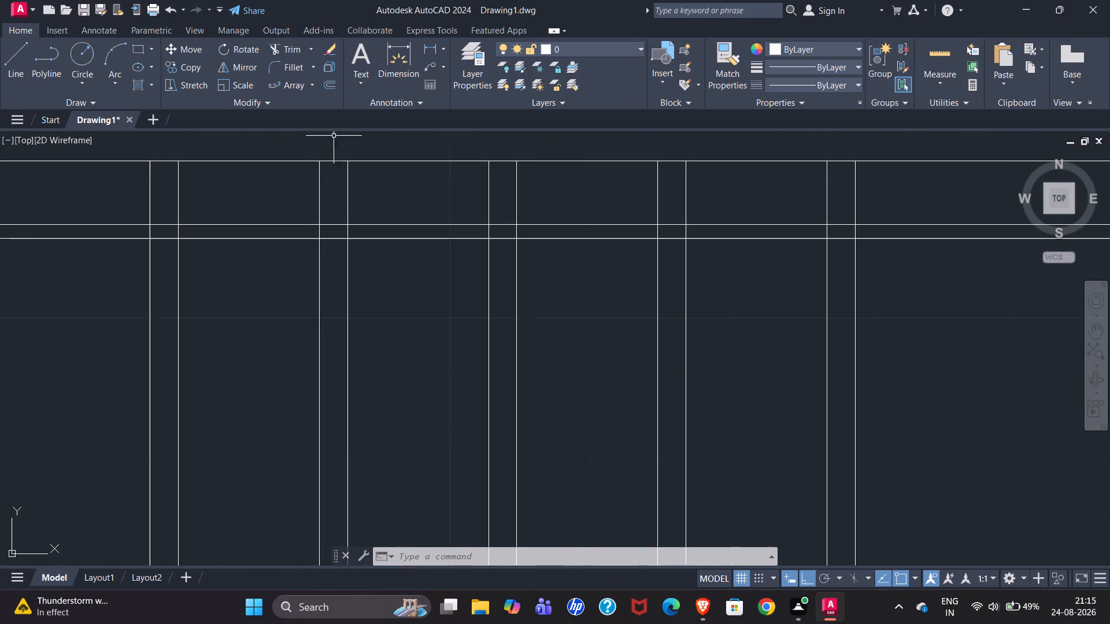
pyautogui.click(288, 51)
pyautogui.moveTo(165, 209); pyautogui.dragTo(166, 259)
pyautogui.moveTo(335, 202); pyautogui.dragTo(334, 265)
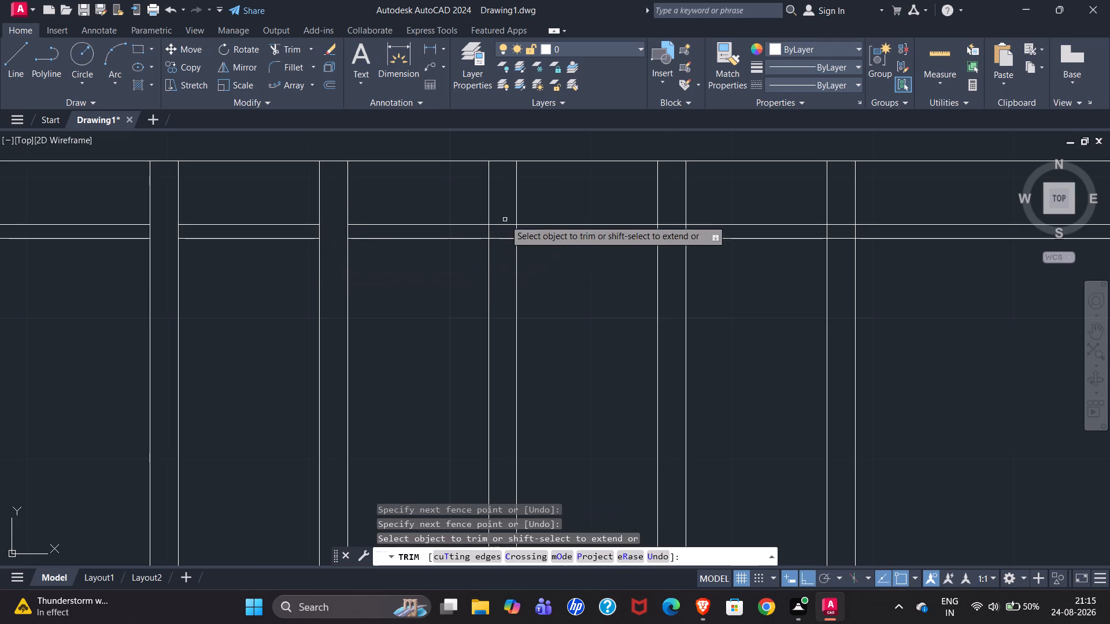
pyautogui.moveTo(508, 208); pyautogui.dragTo(507, 263)
pyautogui.moveTo(672, 206); pyautogui.dragTo(670, 274)
pyautogui.moveTo(837, 200); pyautogui.dragTo(835, 265)
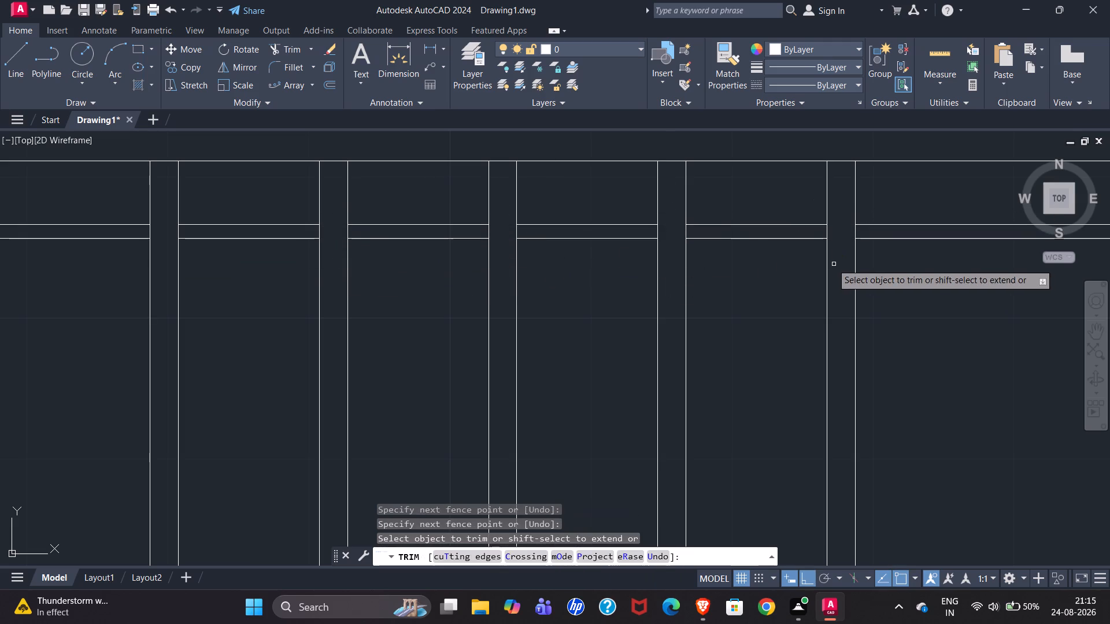
pyautogui.scroll(-2, 561, 316)
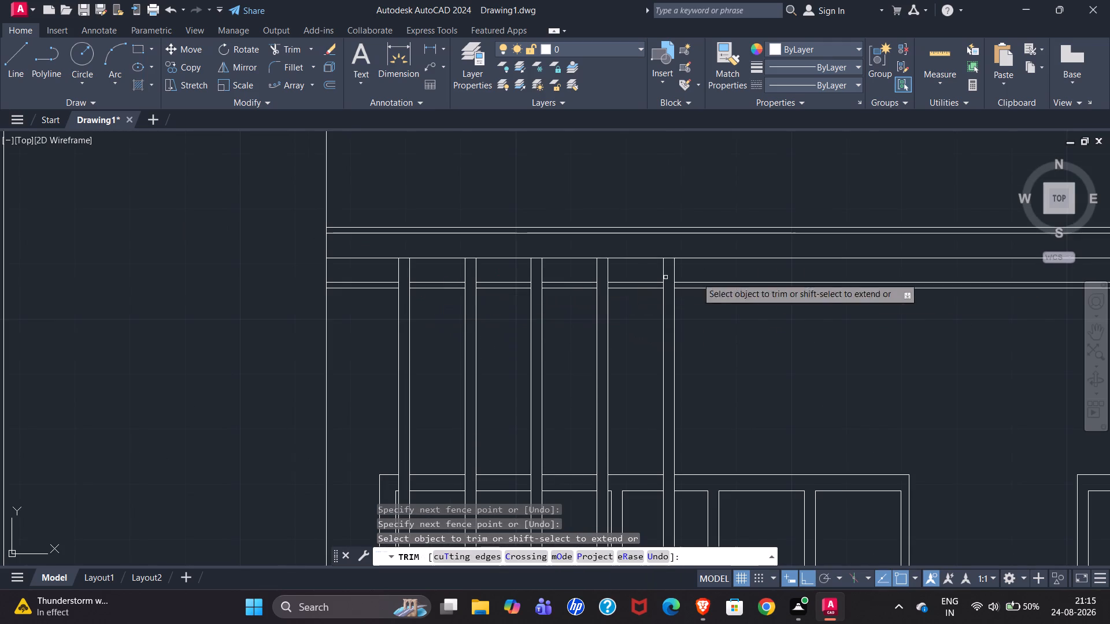
pyautogui.press('Escape')
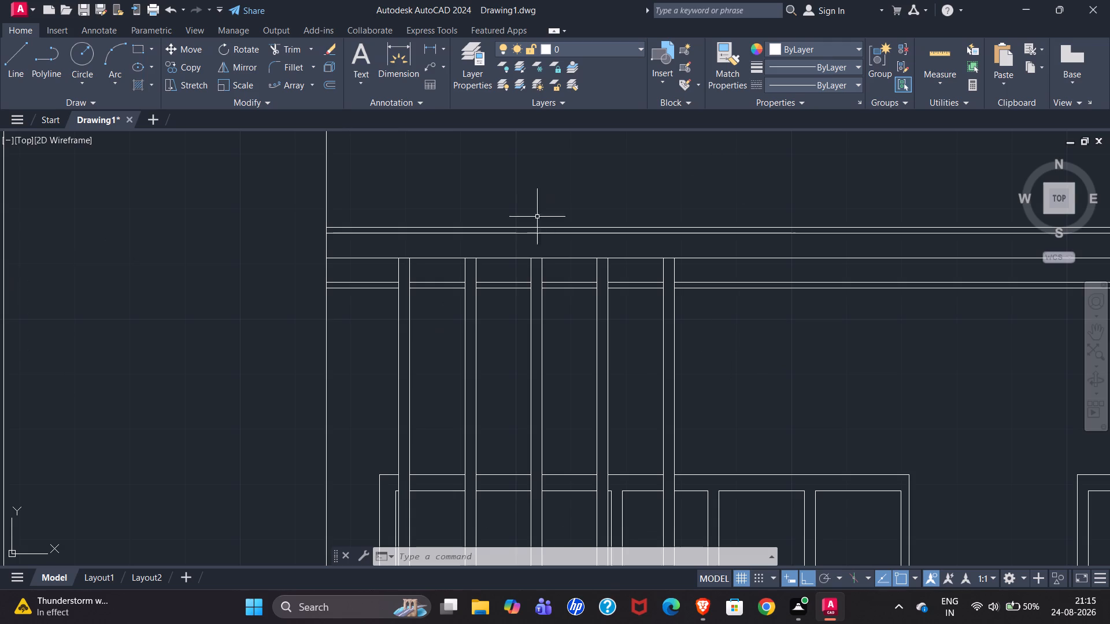
# Examine the C-channel's ends and their offsets from the walls in the coloured reference against the redrawn elevation.
pyautogui.scroll(-2, 166, 242)
pyautogui.scroll(-2, 1019, 230)
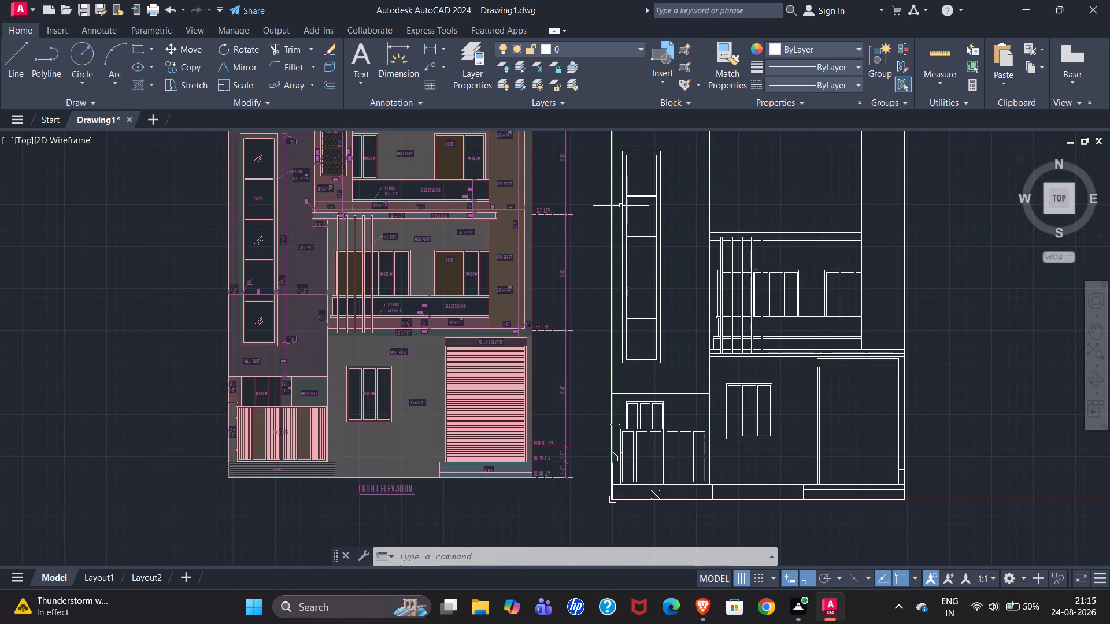
pyautogui.scroll(4, 376, 190)
pyautogui.scroll(-2, 262, 205)
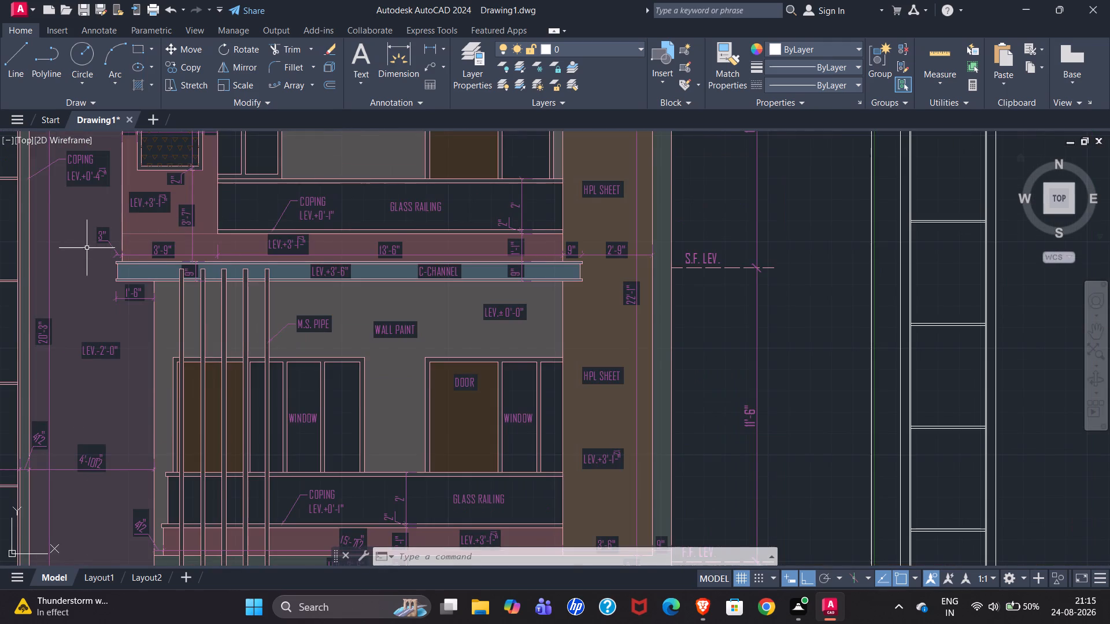
pyautogui.scroll(-1, 54, 248)
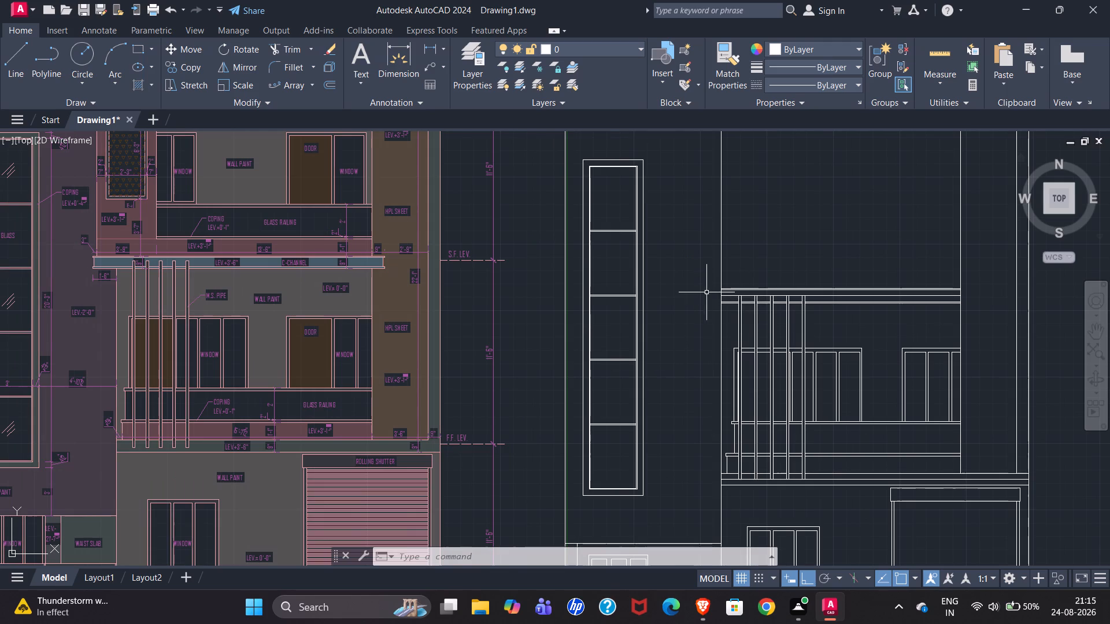
pyautogui.scroll(1, 707, 292)
pyautogui.scroll(-1, 501, 248)
pyautogui.scroll(3, 291, 249)
pyautogui.scroll(-2, 293, 217)
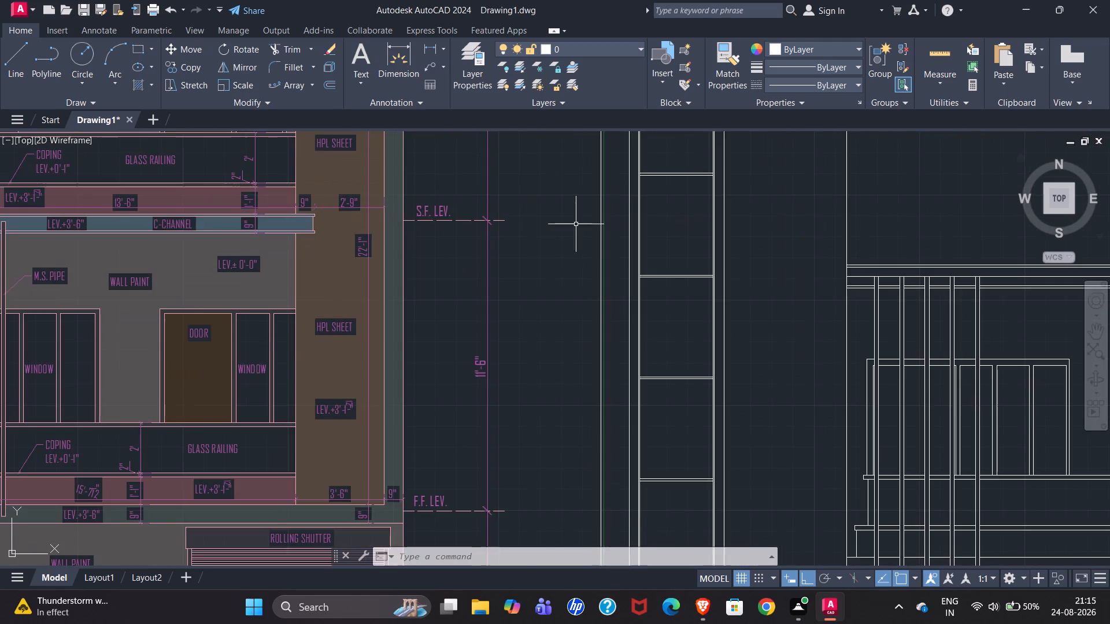
pyautogui.scroll(-1, 584, 225)
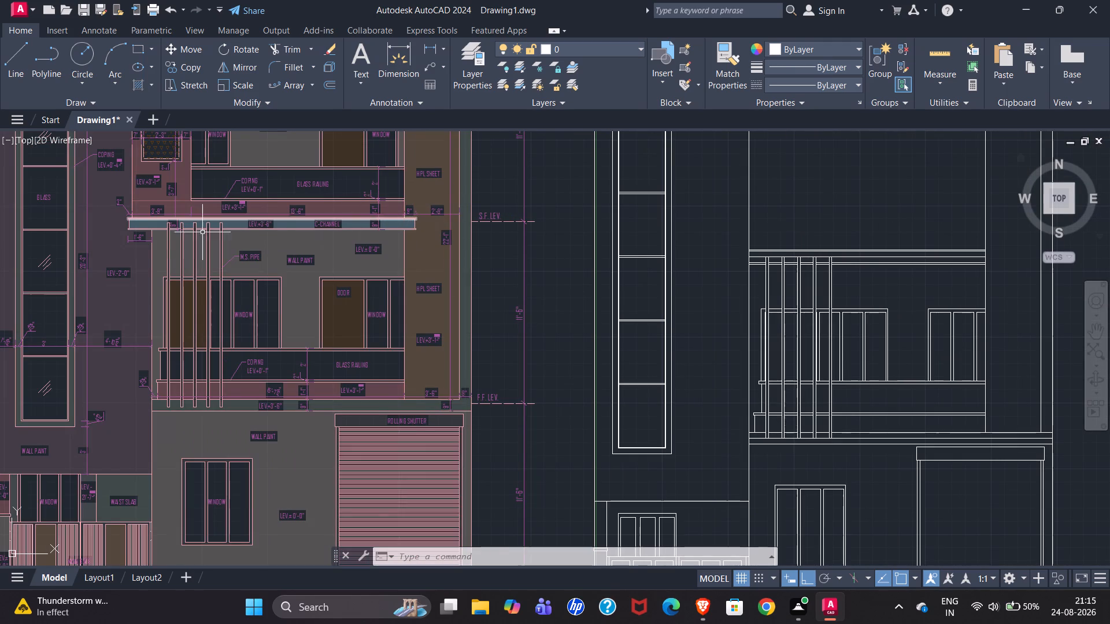
pyautogui.scroll(3, 171, 231)
pyautogui.scroll(-3, 10, 233)
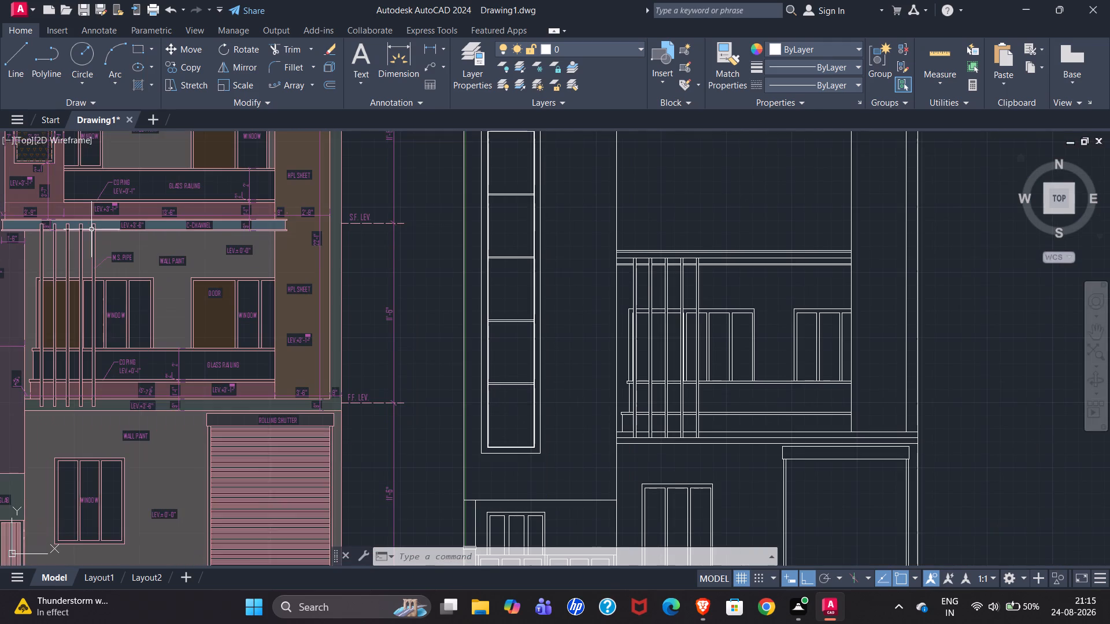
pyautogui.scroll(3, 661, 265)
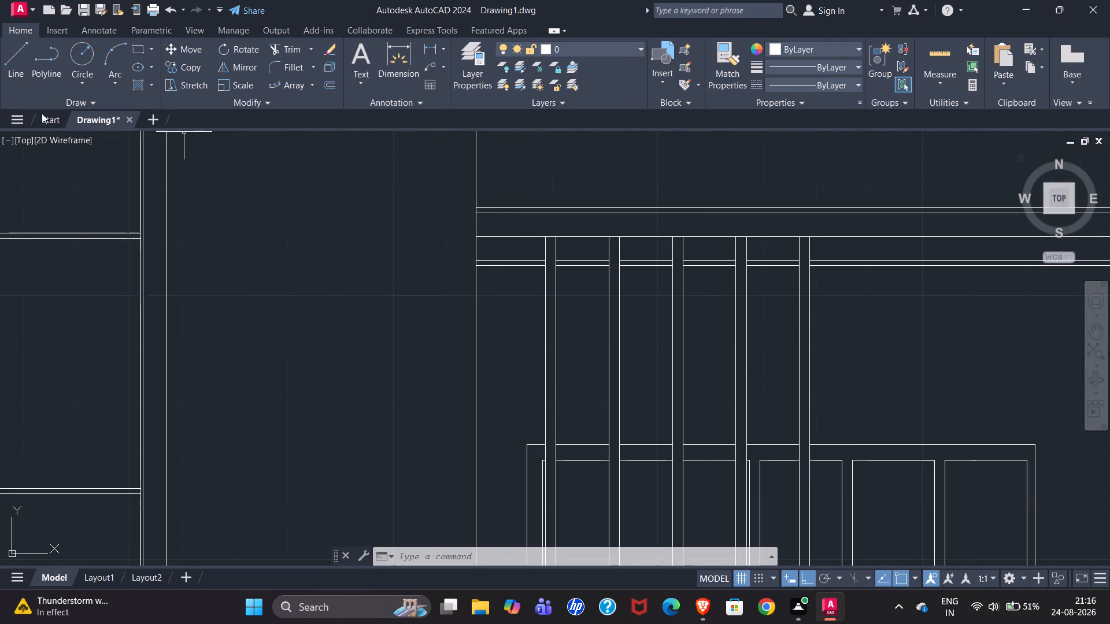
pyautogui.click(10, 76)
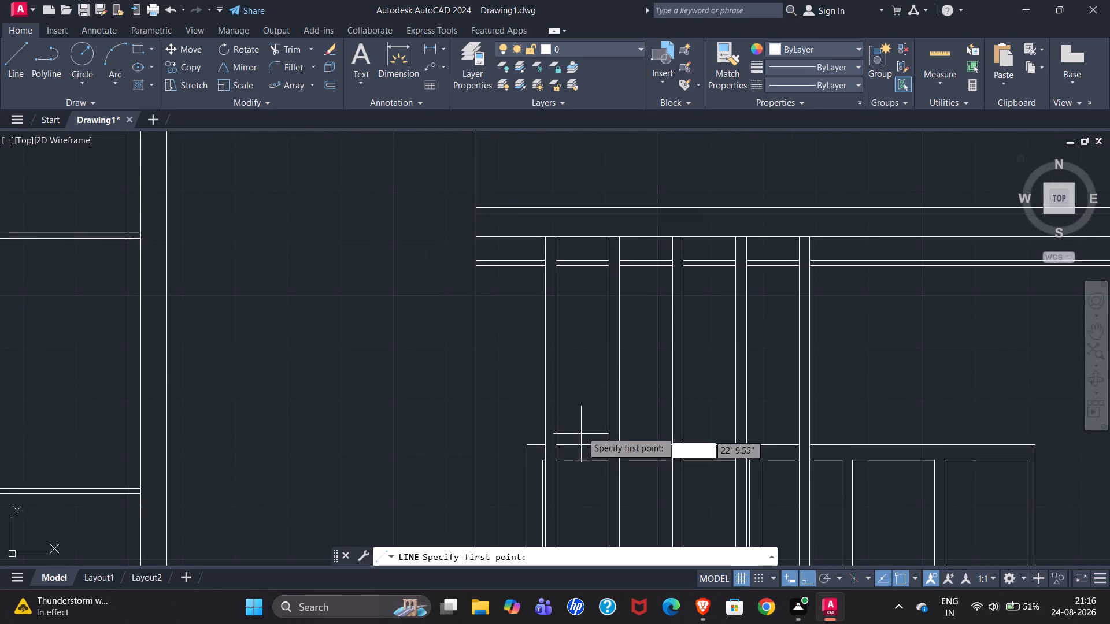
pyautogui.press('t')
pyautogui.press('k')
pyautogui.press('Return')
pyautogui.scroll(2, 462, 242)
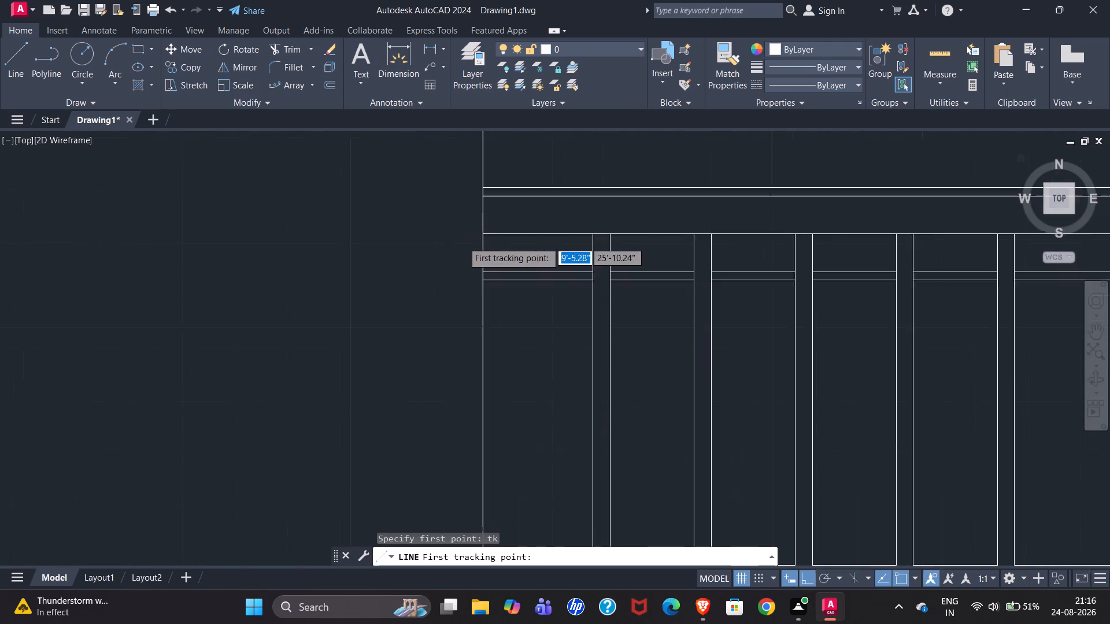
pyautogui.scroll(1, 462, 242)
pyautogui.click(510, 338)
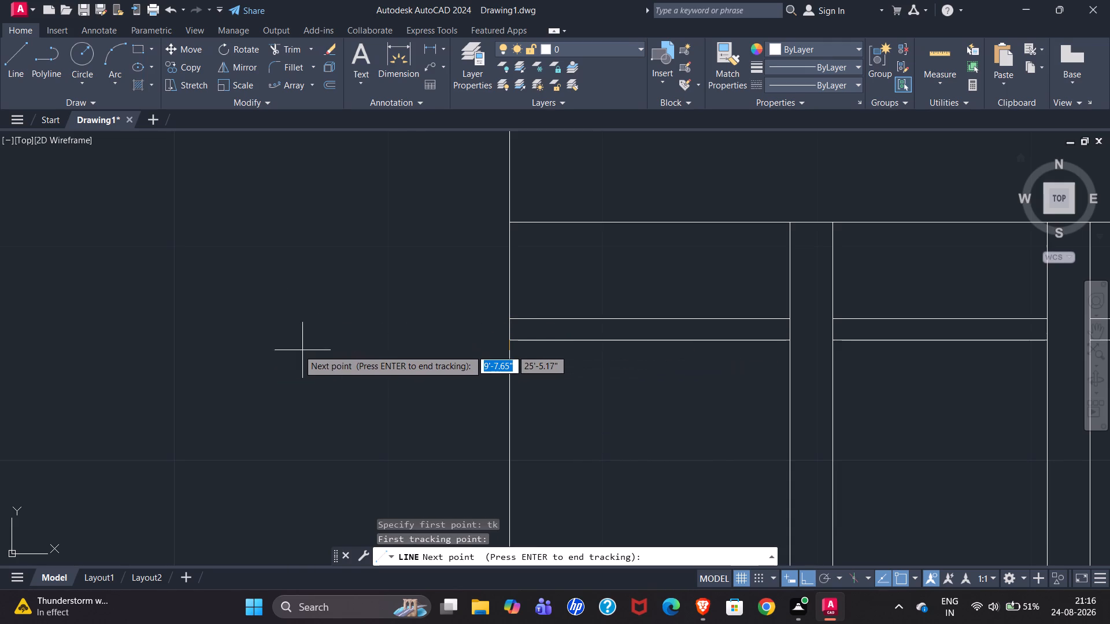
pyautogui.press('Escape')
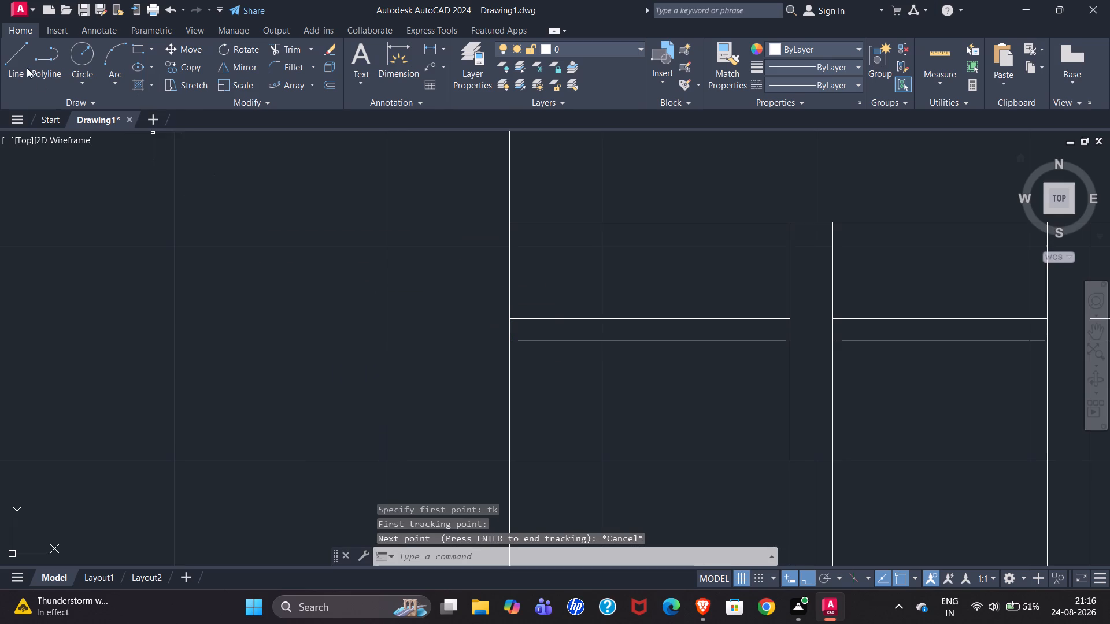
# Draw a vertical end line for the C-channel 1'6" outside the left wall line, tracked from its bottom flange corner and rising above its top line.
pyautogui.click(25, 66)
pyautogui.write('tk')
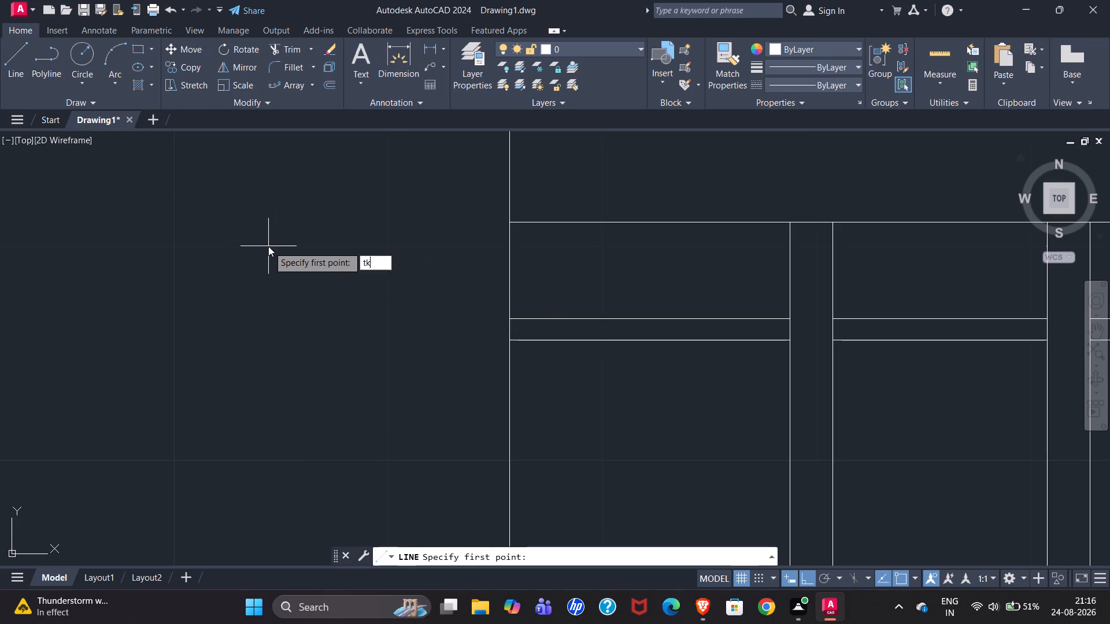
pyautogui.press('Return')
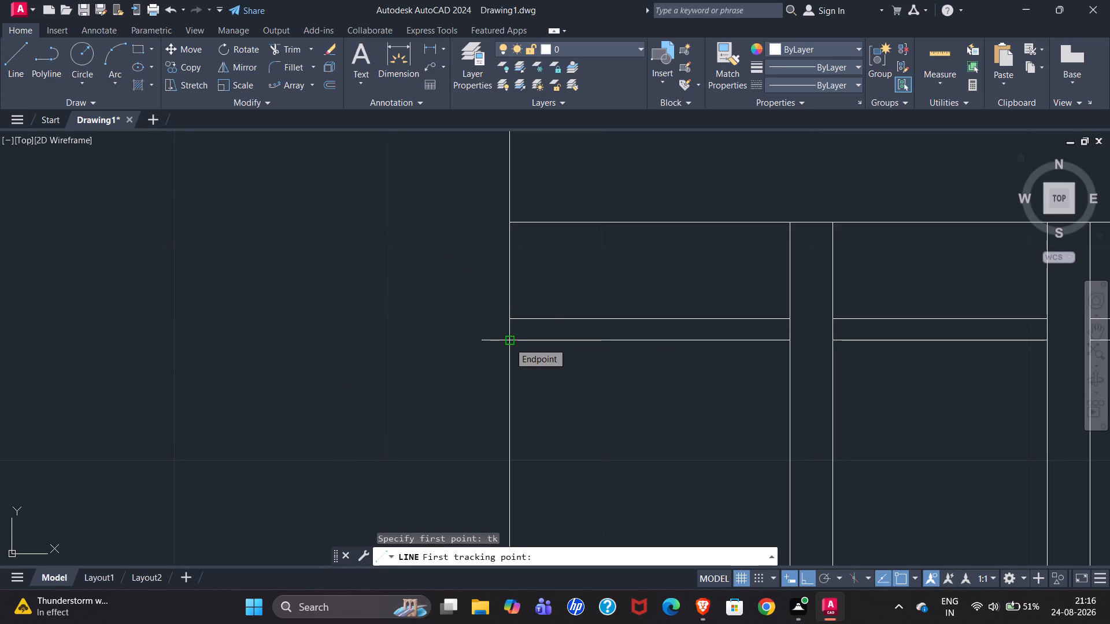
pyautogui.click(509, 343)
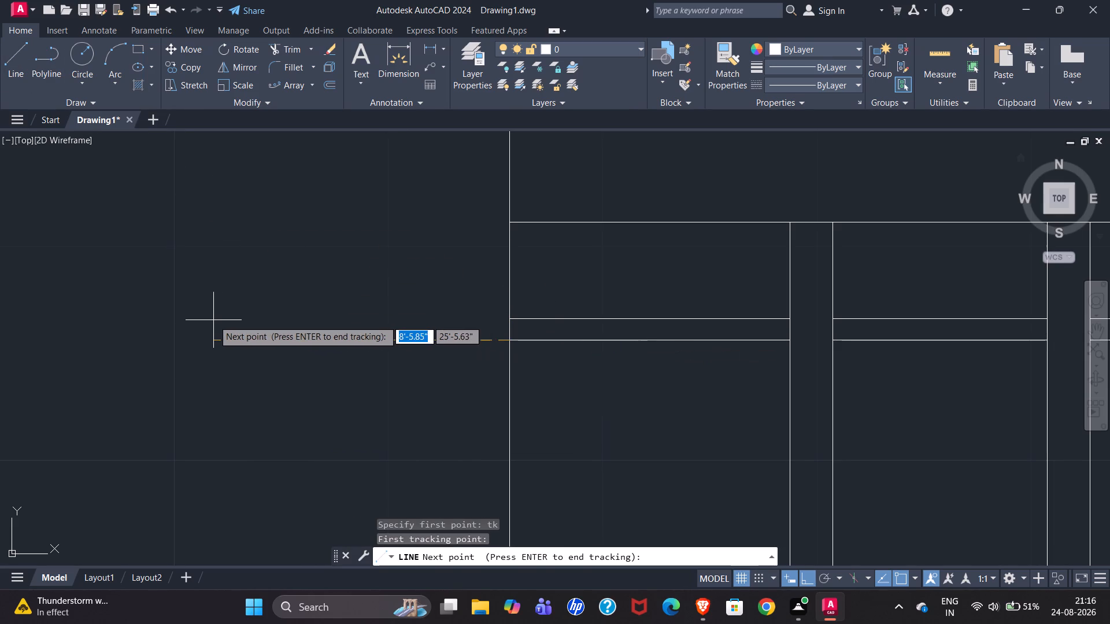
pyautogui.write('1\'6"')
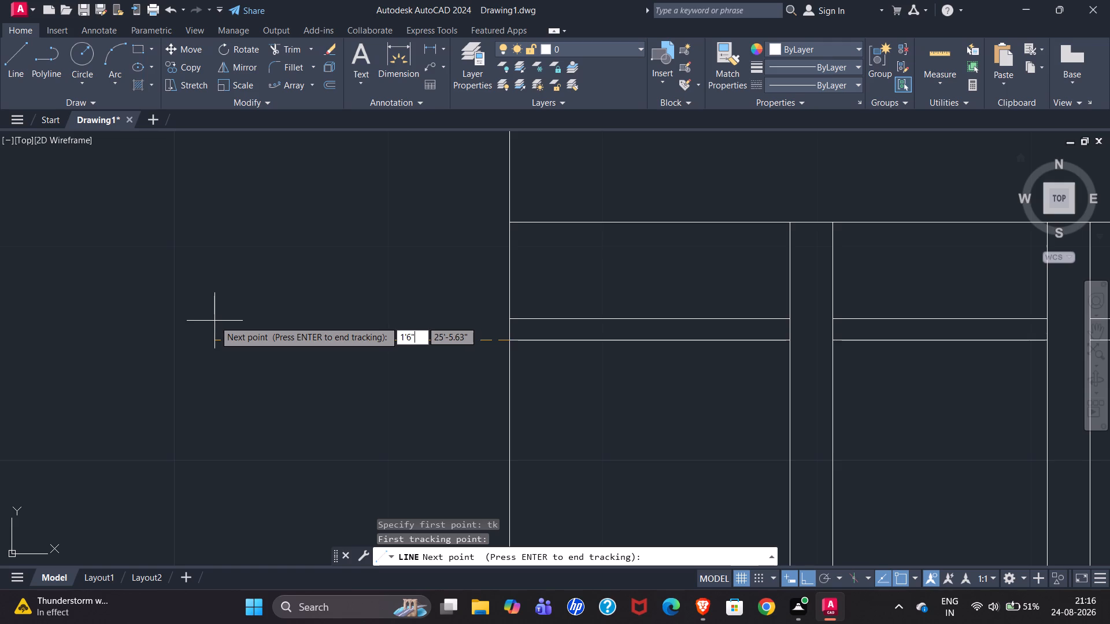
pyautogui.press('Return')
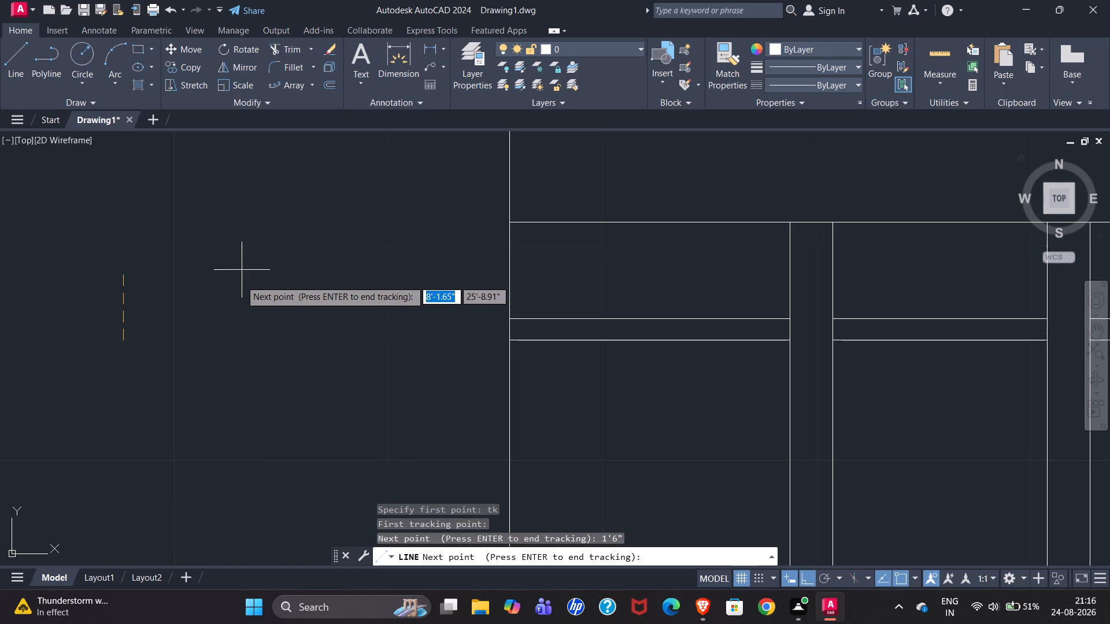
pyautogui.press('Return')
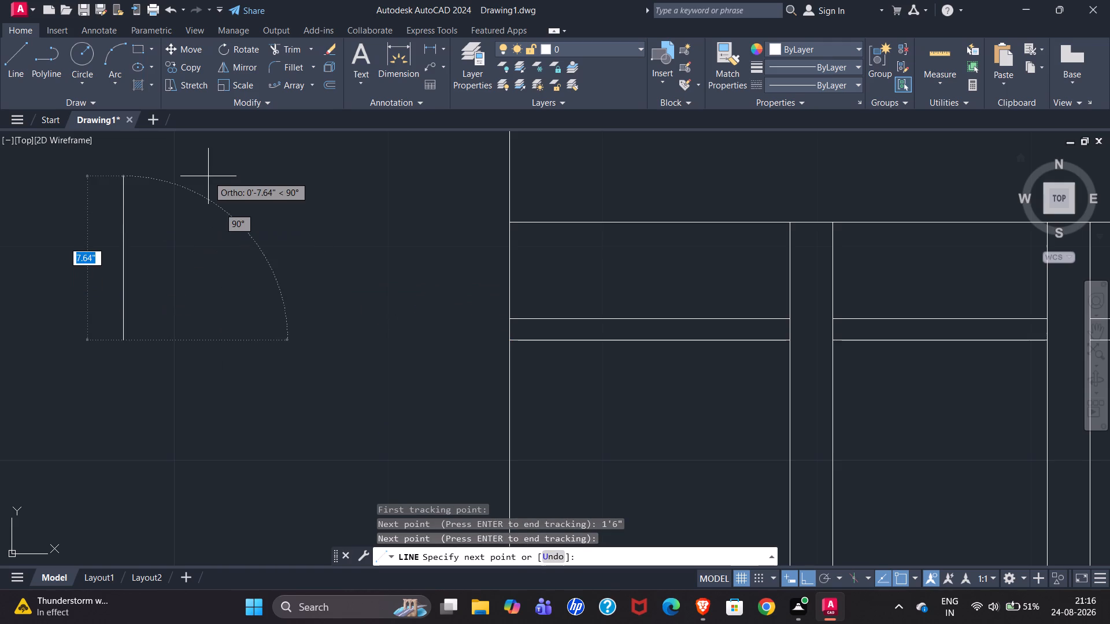
pyautogui.scroll(-3, 245, 328)
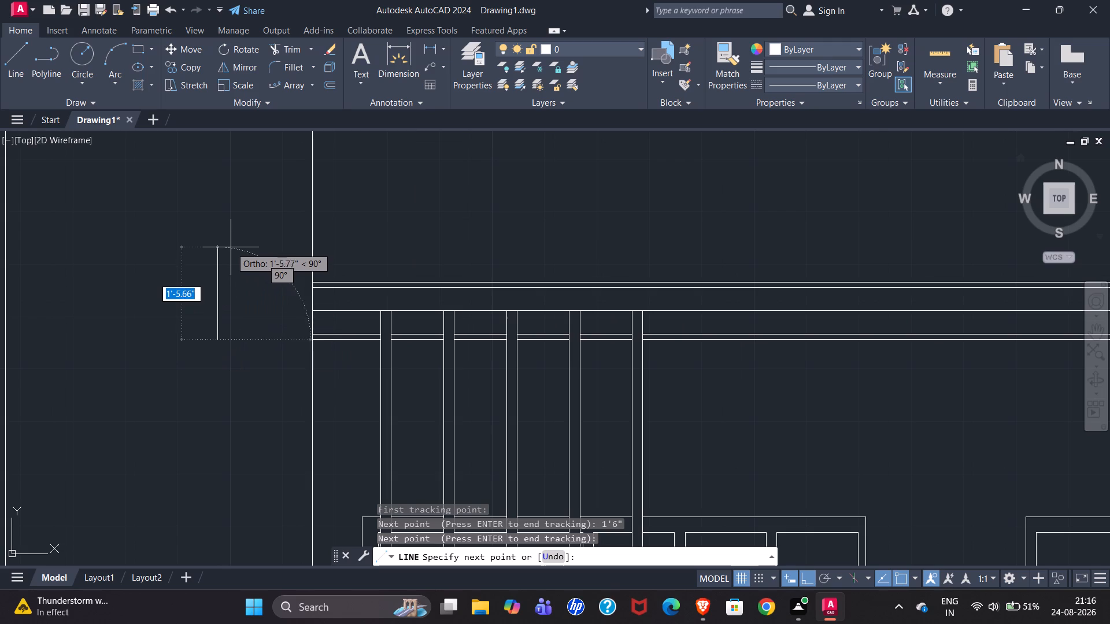
pyautogui.click(231, 259)
pyautogui.press('Escape')
# Draw a vertical end line 9" beyond the C-channel's right end, tracked from its bottom flange corner and rising above its top line.
pyautogui.scroll(-3, 175, 269)
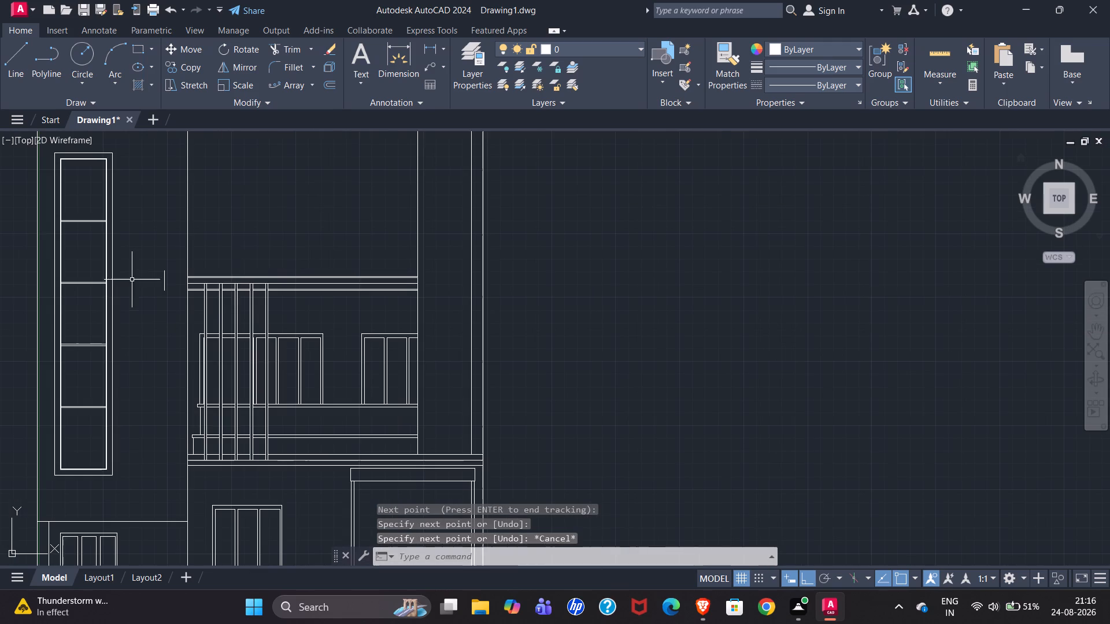
pyautogui.scroll(3, 432, 290)
pyautogui.click(9, 66)
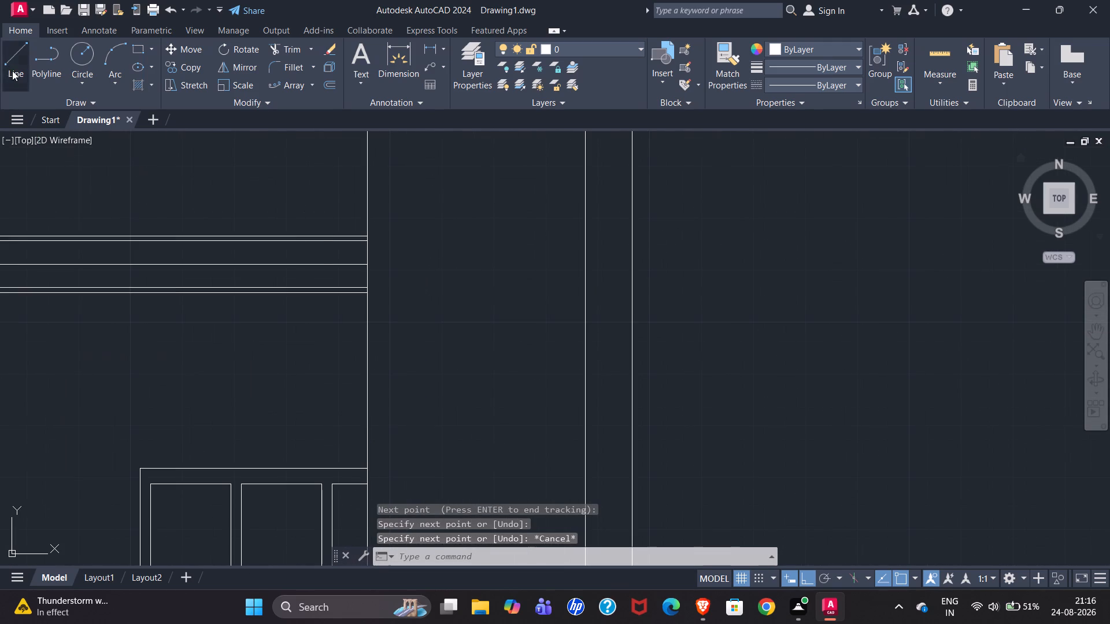
pyautogui.scroll(2, 431, 332)
pyautogui.write('tk')
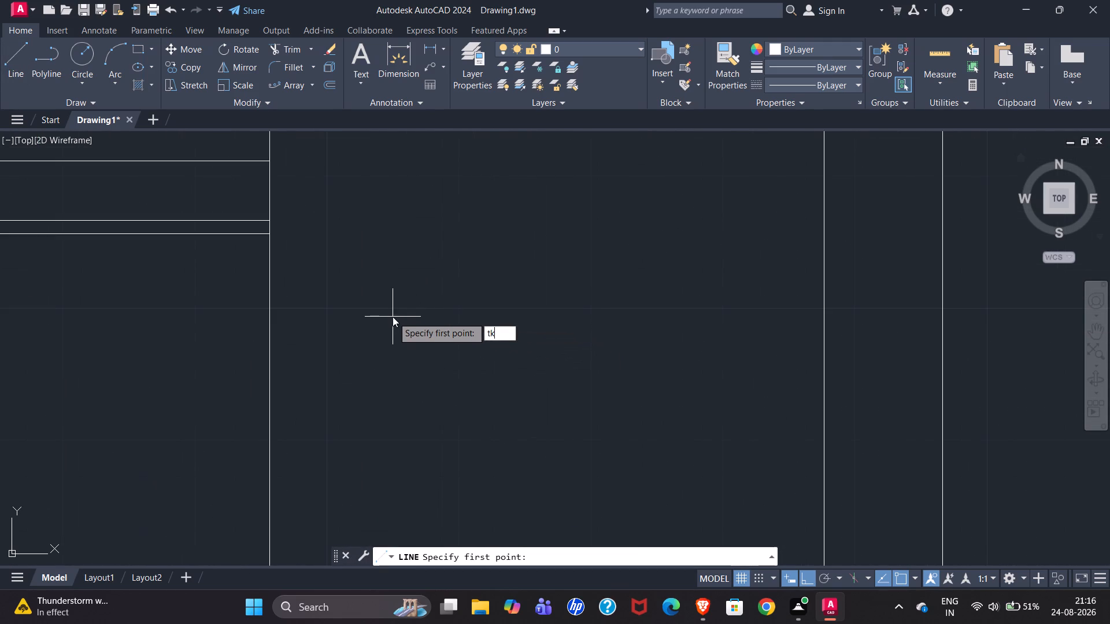
pyautogui.press('Return')
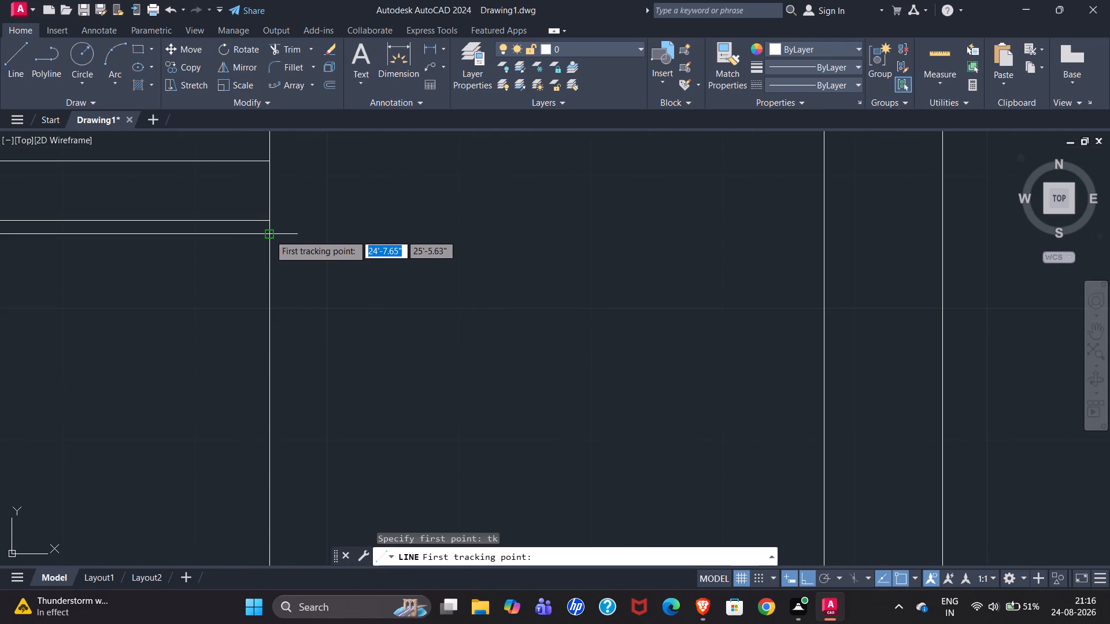
pyautogui.click(269, 235)
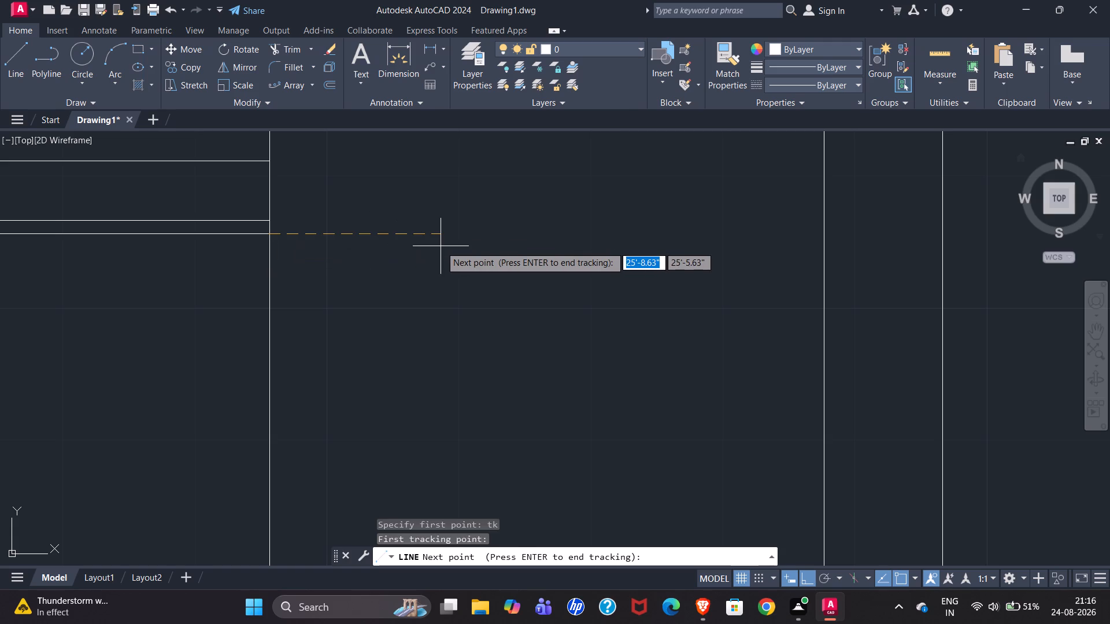
pyautogui.press('9')
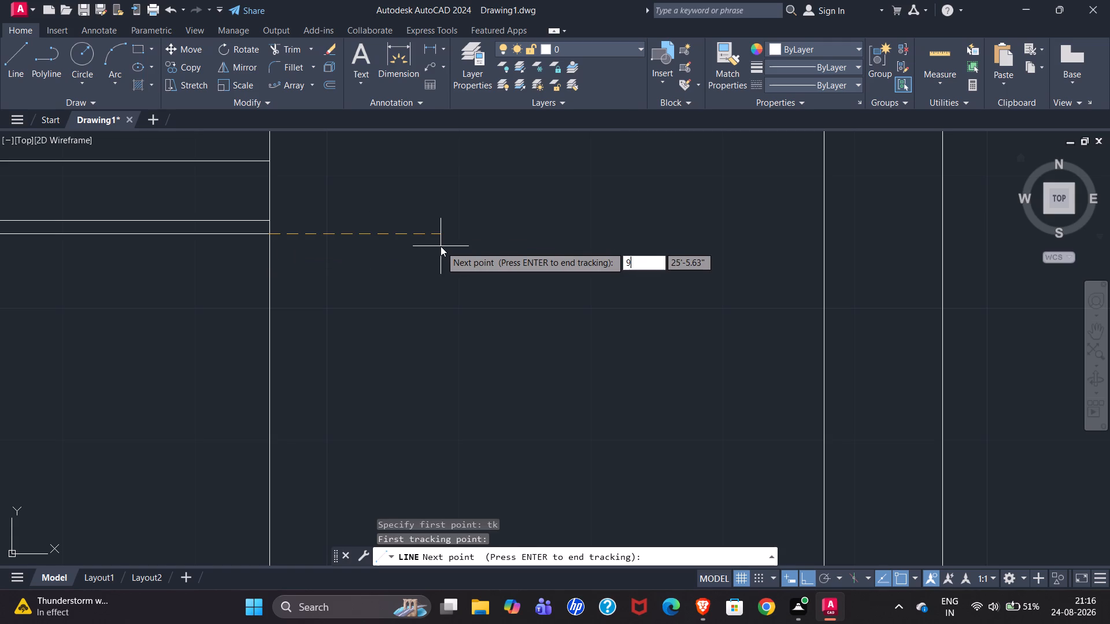
pyautogui.hotkey('shift', '"')
pyautogui.press('Return')
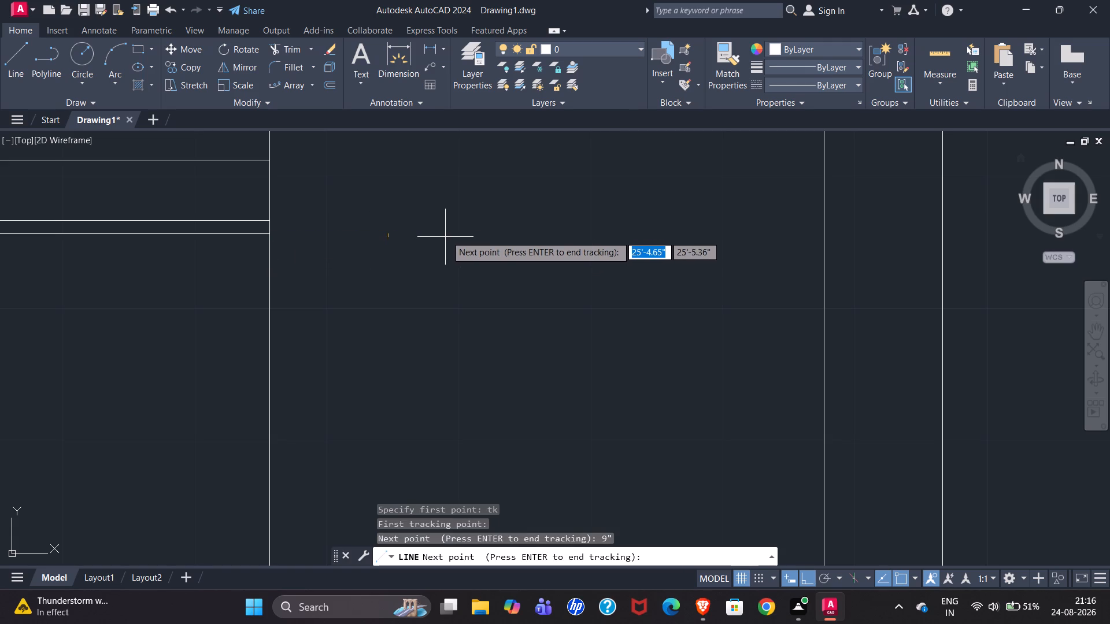
pyautogui.scroll(-3, 441, 251)
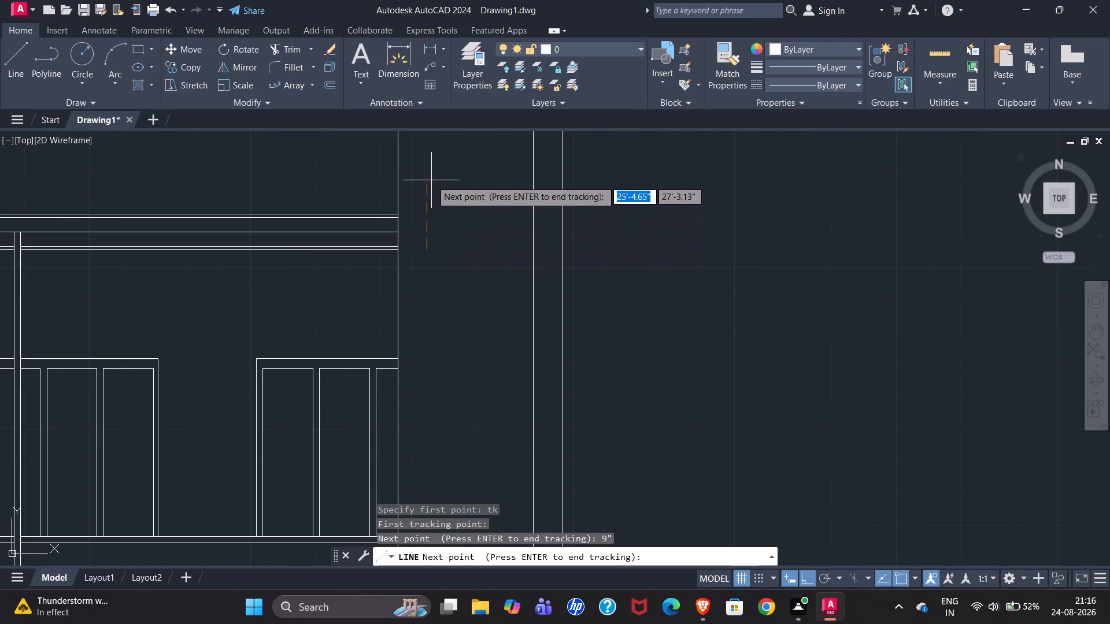
pyautogui.press('Return')
pyautogui.click(431, 184)
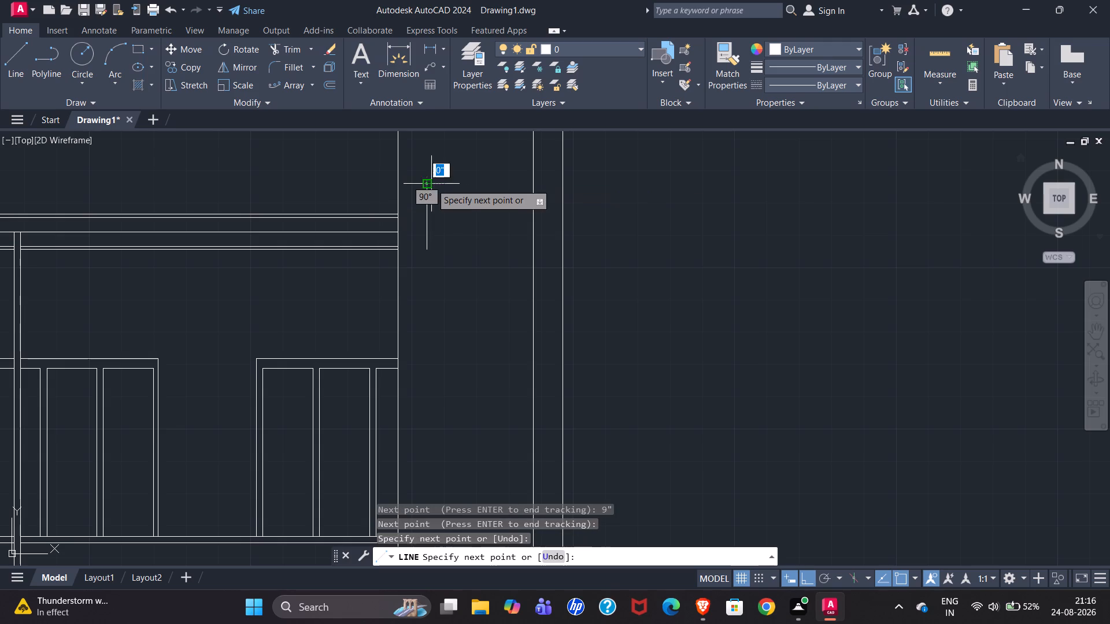
pyautogui.press('Escape')
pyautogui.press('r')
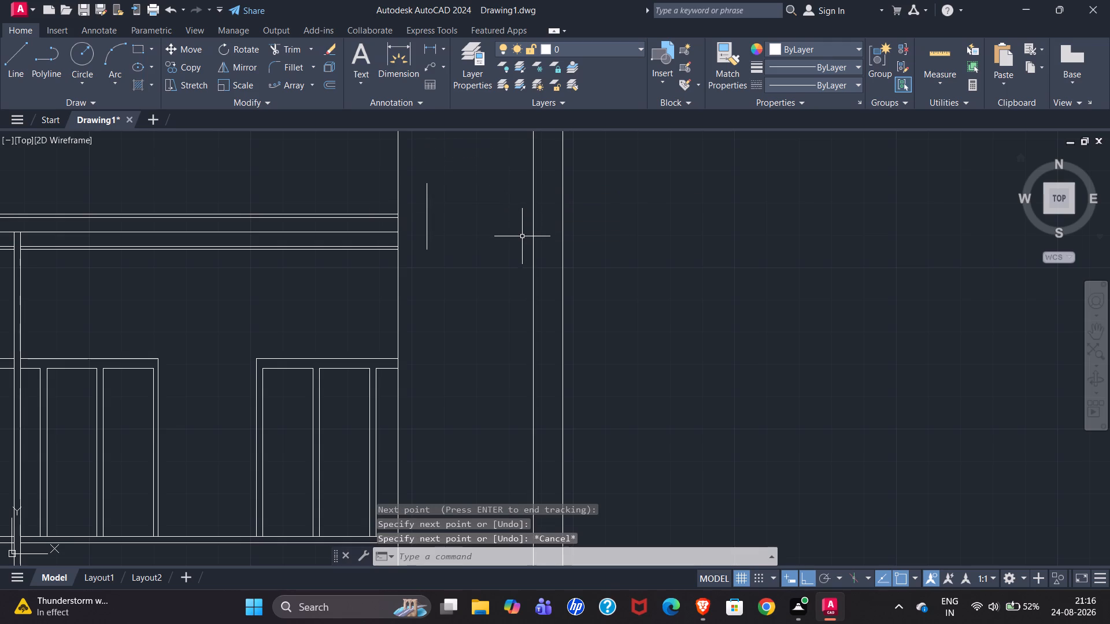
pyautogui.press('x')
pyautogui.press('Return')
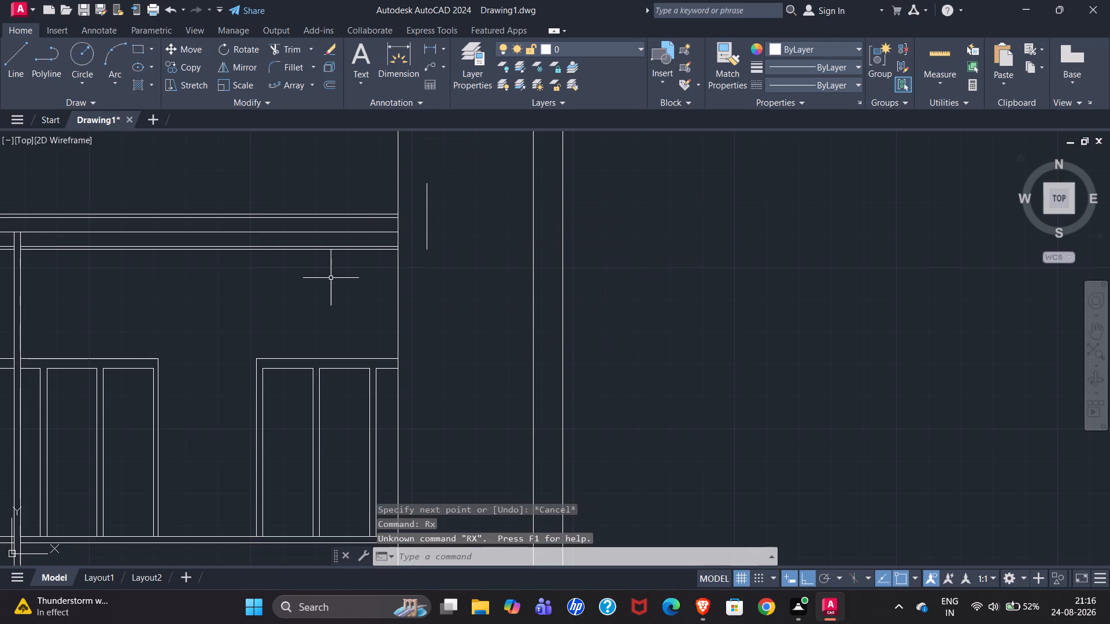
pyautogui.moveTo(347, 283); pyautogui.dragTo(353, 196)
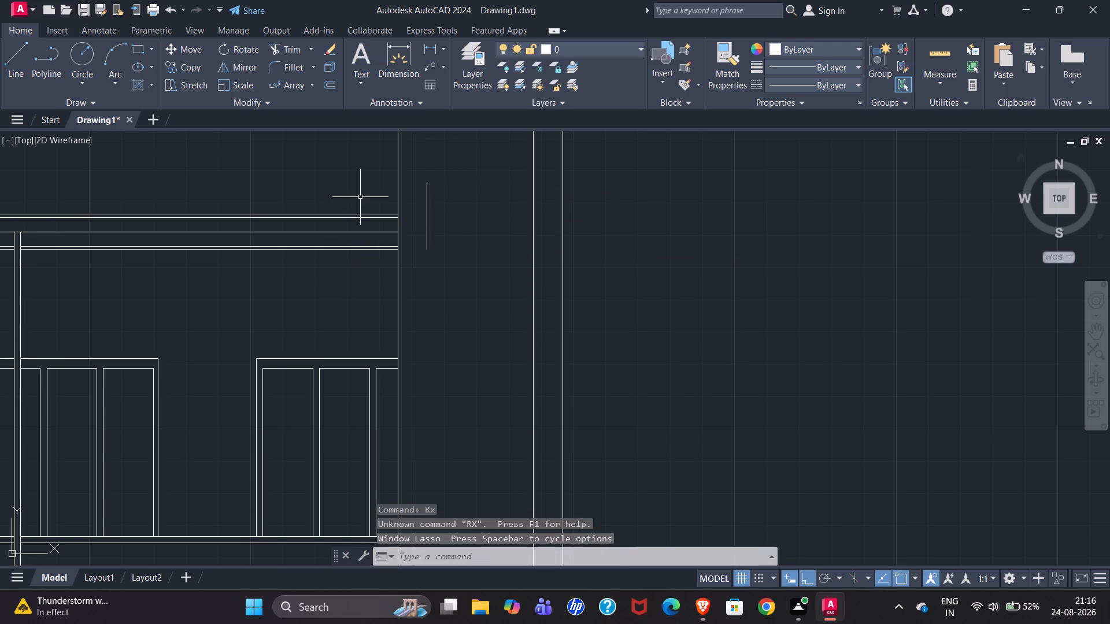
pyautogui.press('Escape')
# Extend all the C-channel's horizontal lines to the right-hand end line.
pyautogui.write('ex')
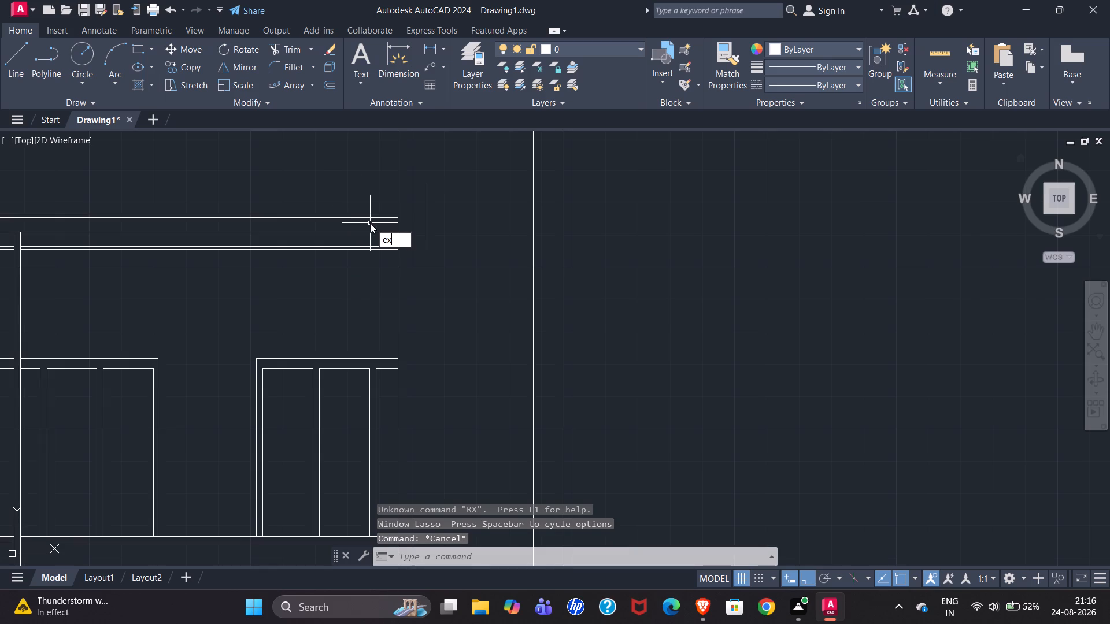
pyautogui.press('Return')
pyautogui.moveTo(361, 283); pyautogui.dragTo(364, 213)
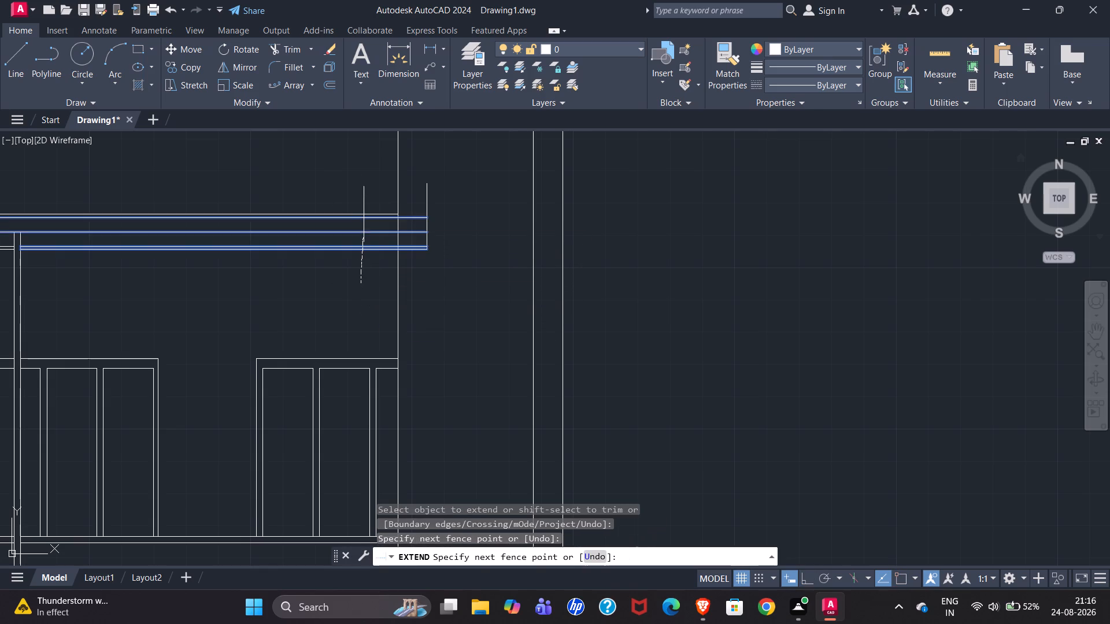
pyautogui.moveTo(364, 213); pyautogui.dragTo(364, 202)
pyautogui.scroll(3, 425, 263)
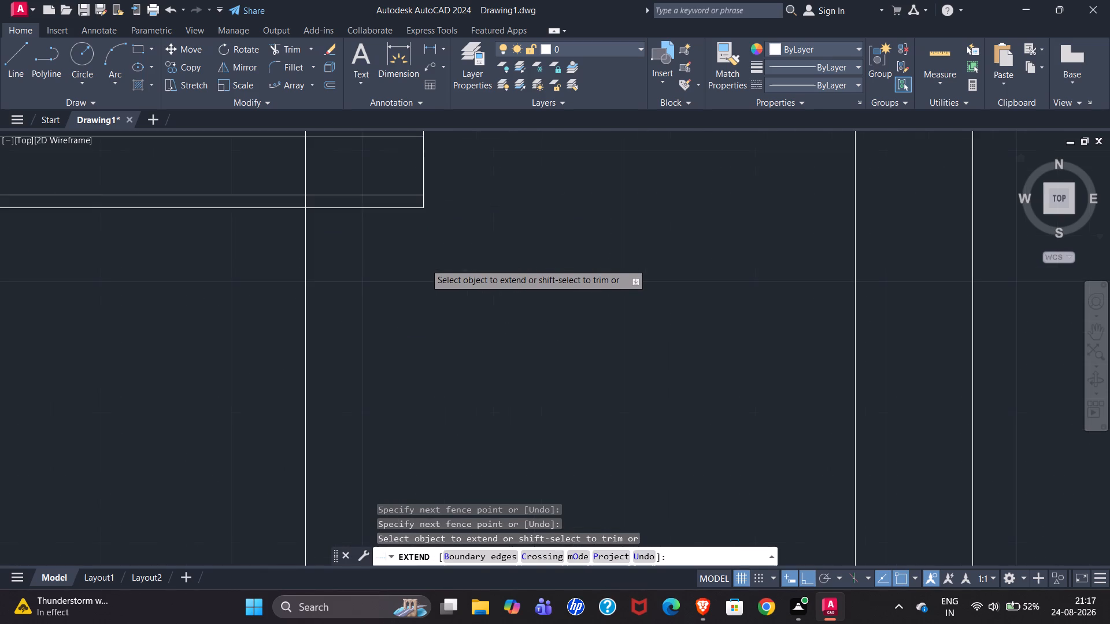
# Extend all the C-channel's horizontal lines to the left-hand end line, including the two bottom flange lines beside the first M.S. pipe.
pyautogui.scroll(-2, 504, 273)
pyautogui.scroll(-2, 579, 270)
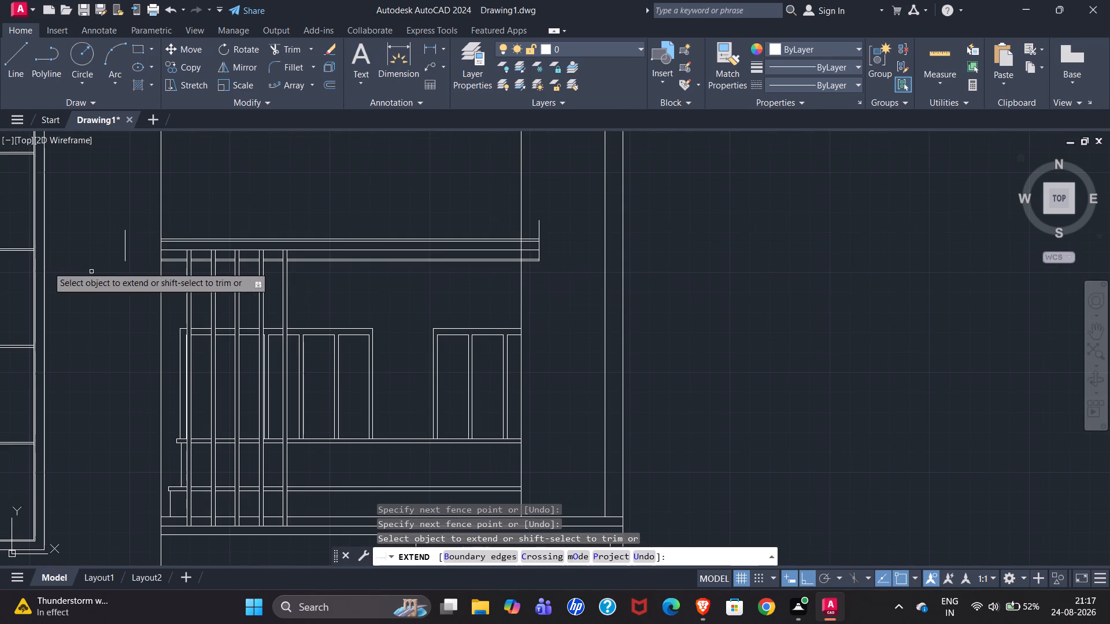
pyautogui.scroll(2, 120, 254)
pyautogui.moveTo(255, 307); pyautogui.dragTo(262, 219)
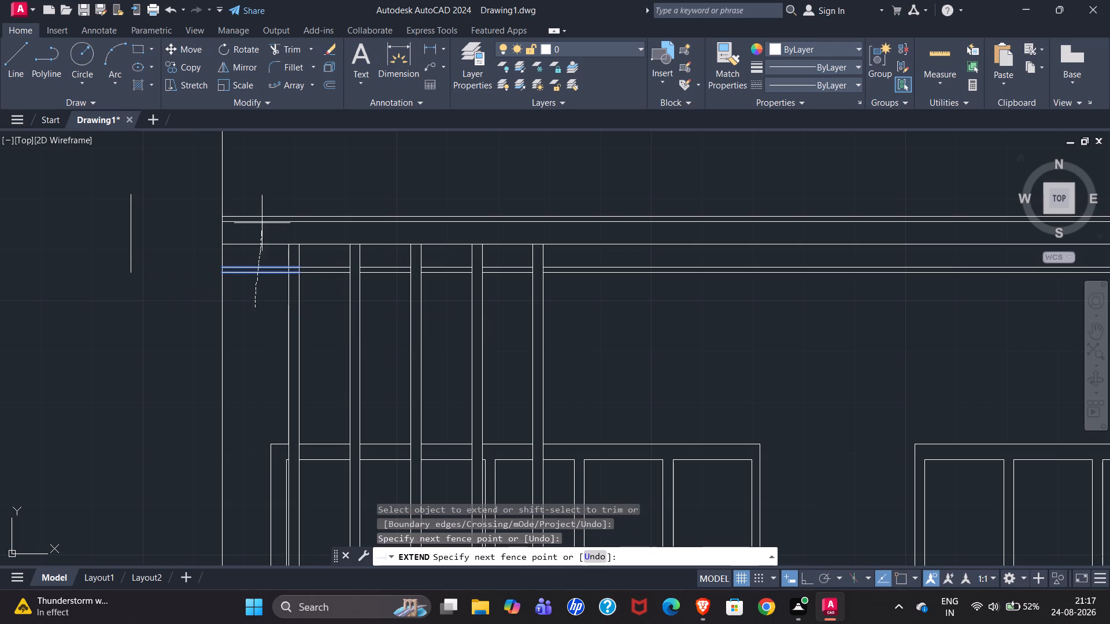
pyautogui.moveTo(262, 219); pyautogui.dragTo(263, 197)
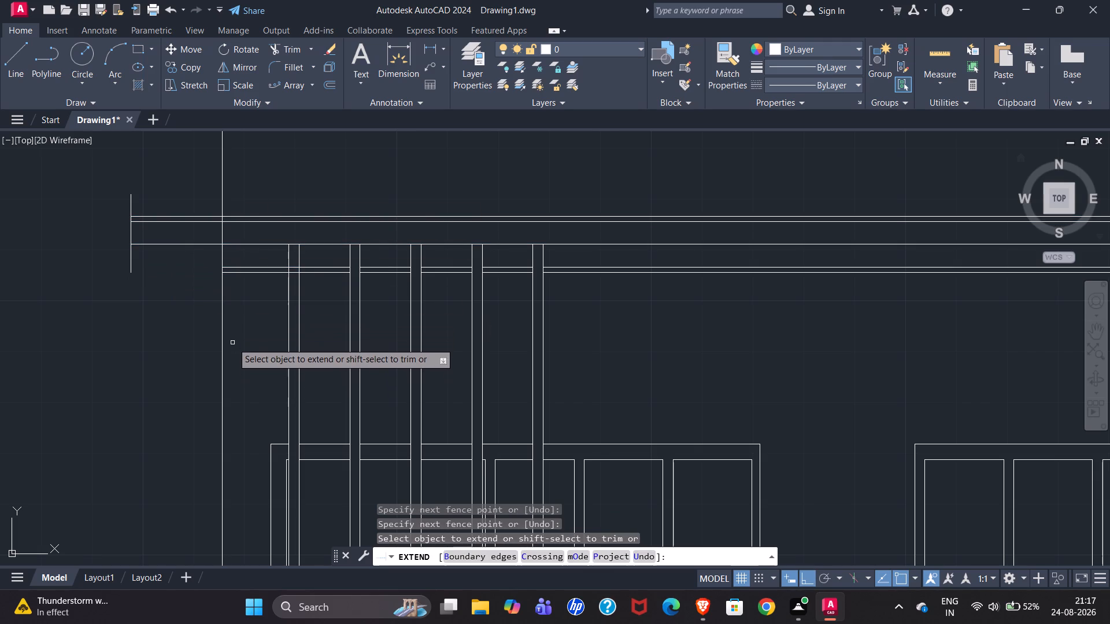
pyautogui.moveTo(235, 287); pyautogui.dragTo(235, 280)
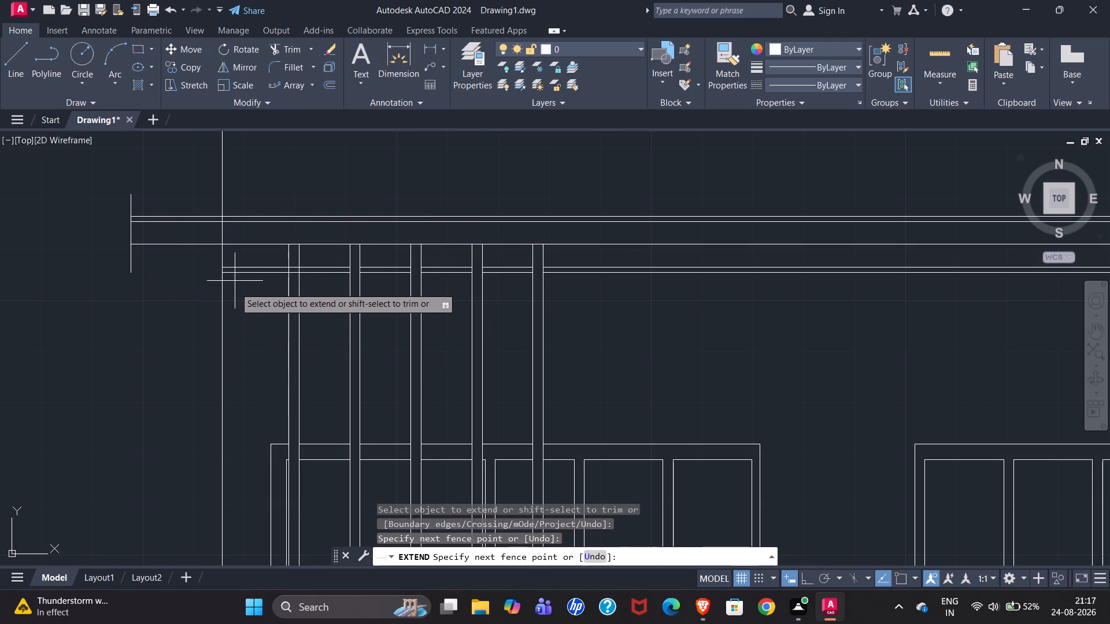
pyautogui.moveTo(235, 280); pyautogui.dragTo(233, 265)
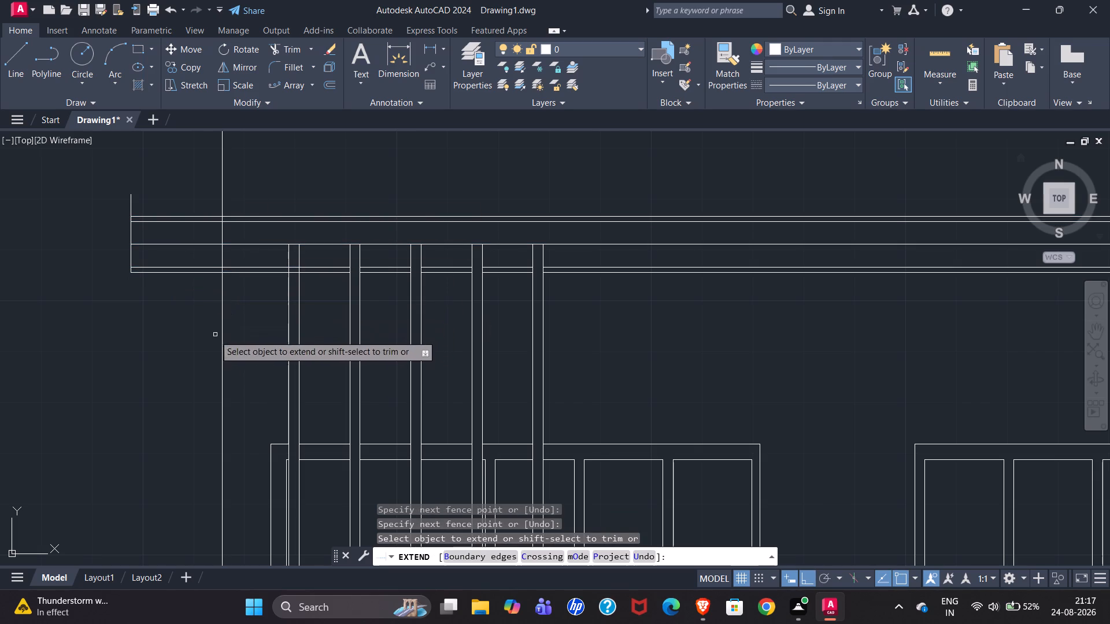
pyautogui.press('Escape')
# Trim the C-channel's two bottom flange lines inside the first M.S. pipe.
pyautogui.write('tr')
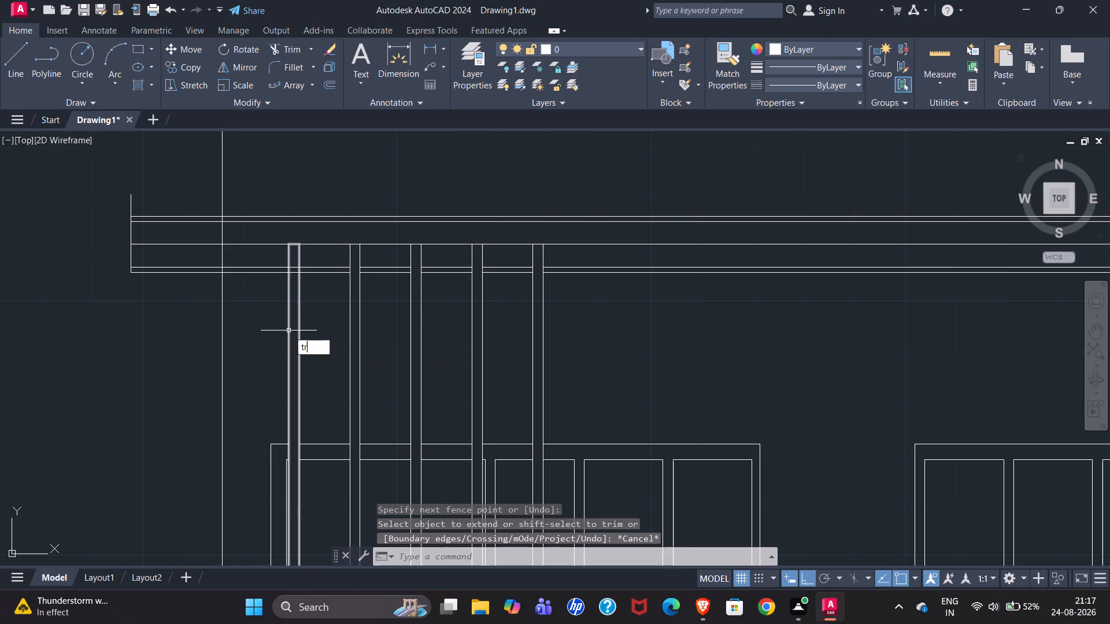
pyautogui.press('Return')
pyautogui.scroll(3, 286, 278)
pyautogui.moveTo(308, 208); pyautogui.dragTo(312, 288)
pyautogui.scroll(-3, 436, 386)
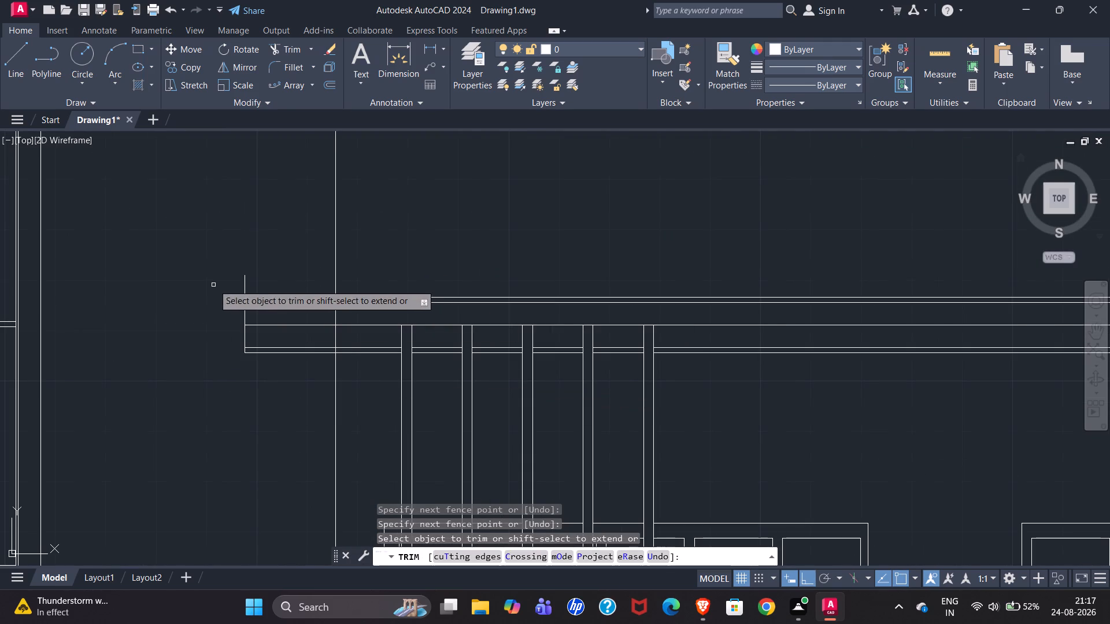
# Trim the projecting tops of both vertical end lines above the C-channel's top line.
pyautogui.moveTo(216, 283); pyautogui.dragTo(262, 277)
pyautogui.scroll(-2, 123, 297)
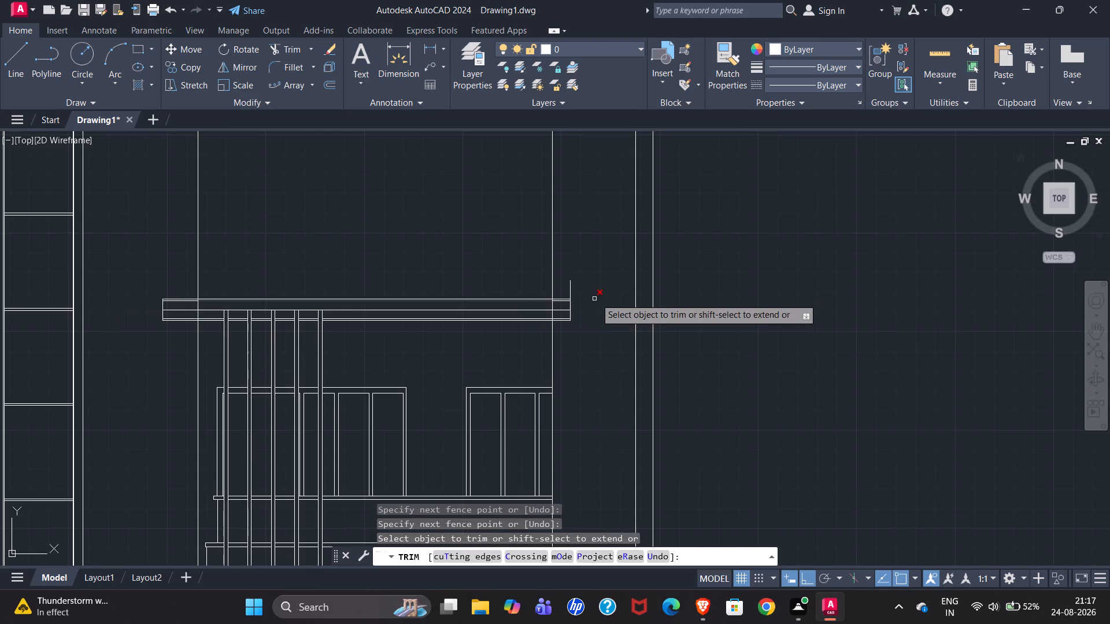
pyautogui.click(569, 291)
pyautogui.scroll(-2, 594, 270)
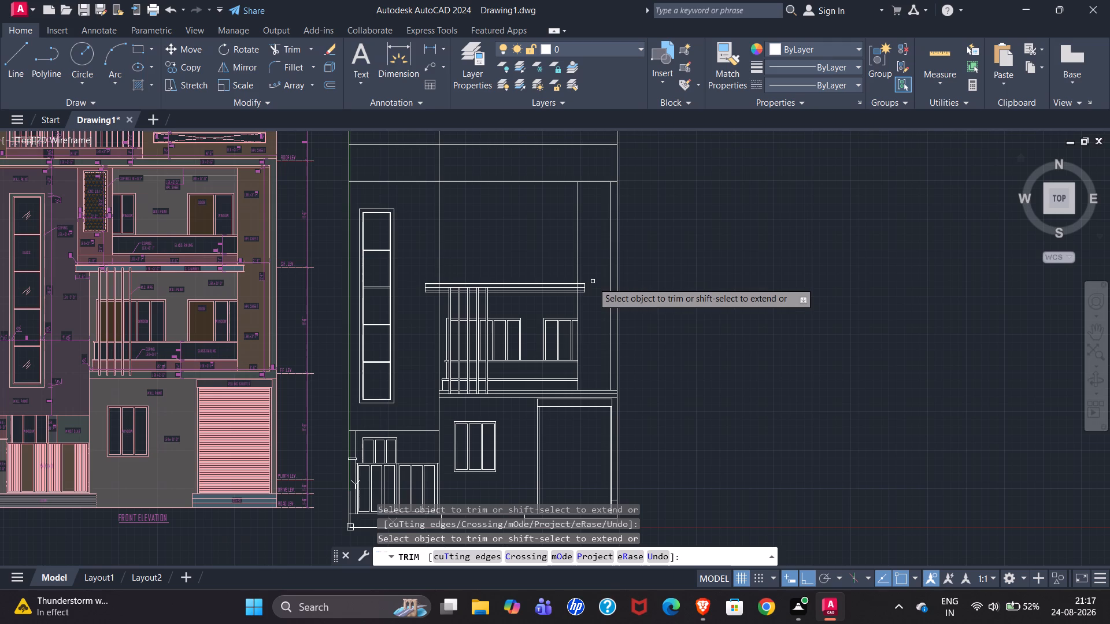
pyautogui.scroll(3, 77, 276)
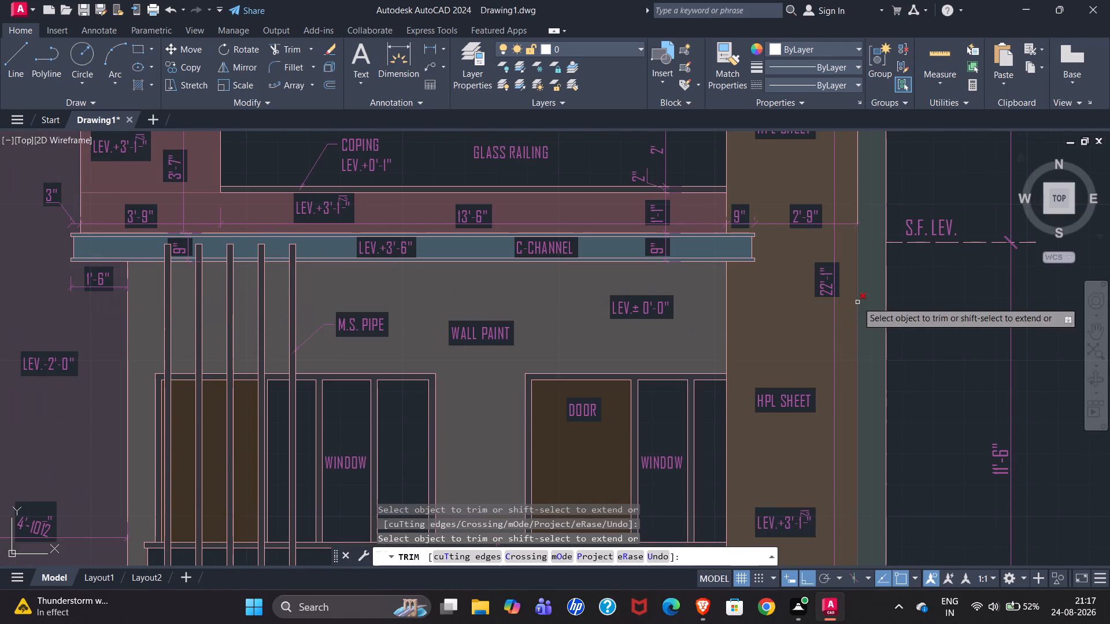
pyautogui.press('Escape')
# Draw a vertical line just inside the C-channel's left end, spanning between the inner lines of the top and bottom flanges.
pyautogui.scroll(-2, 146, 281)
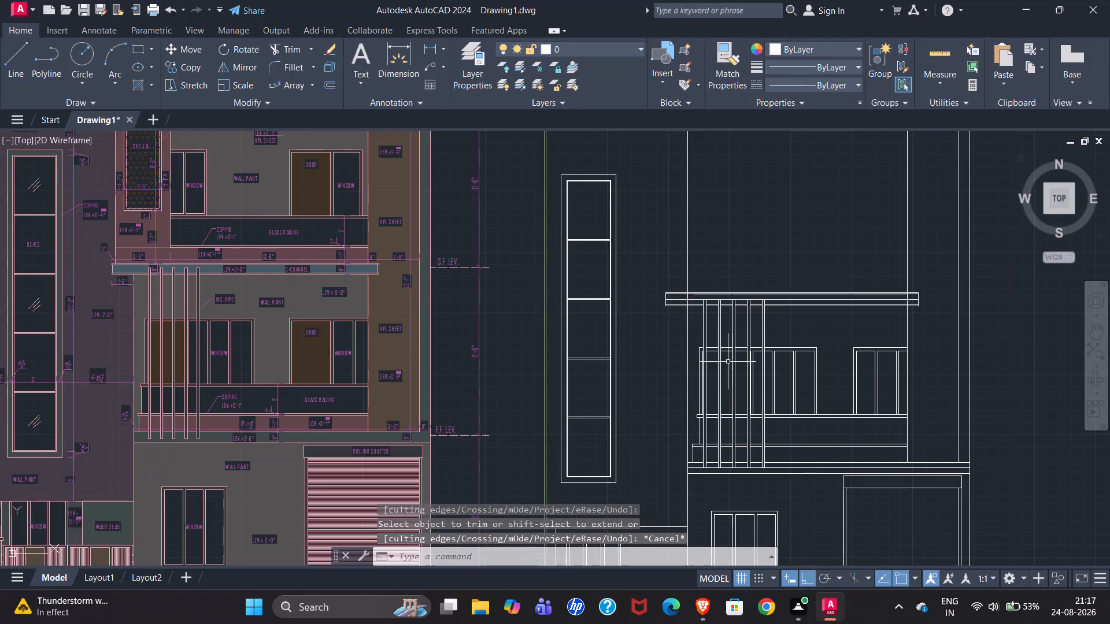
pyautogui.scroll(3, 679, 314)
pyautogui.scroll(2, 679, 266)
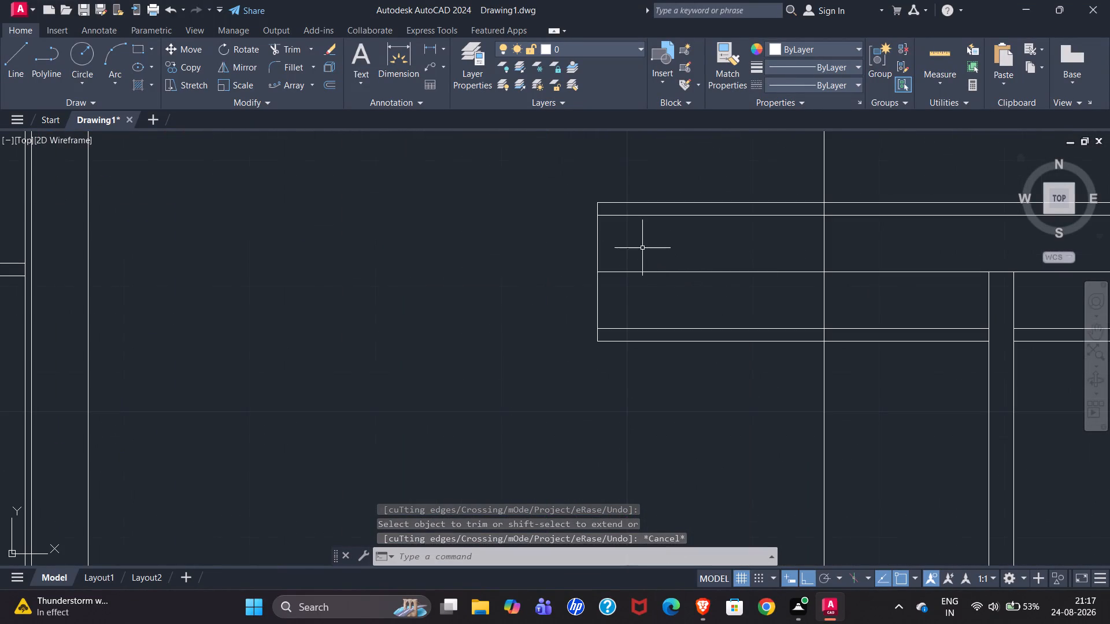
pyautogui.scroll(1, 641, 247)
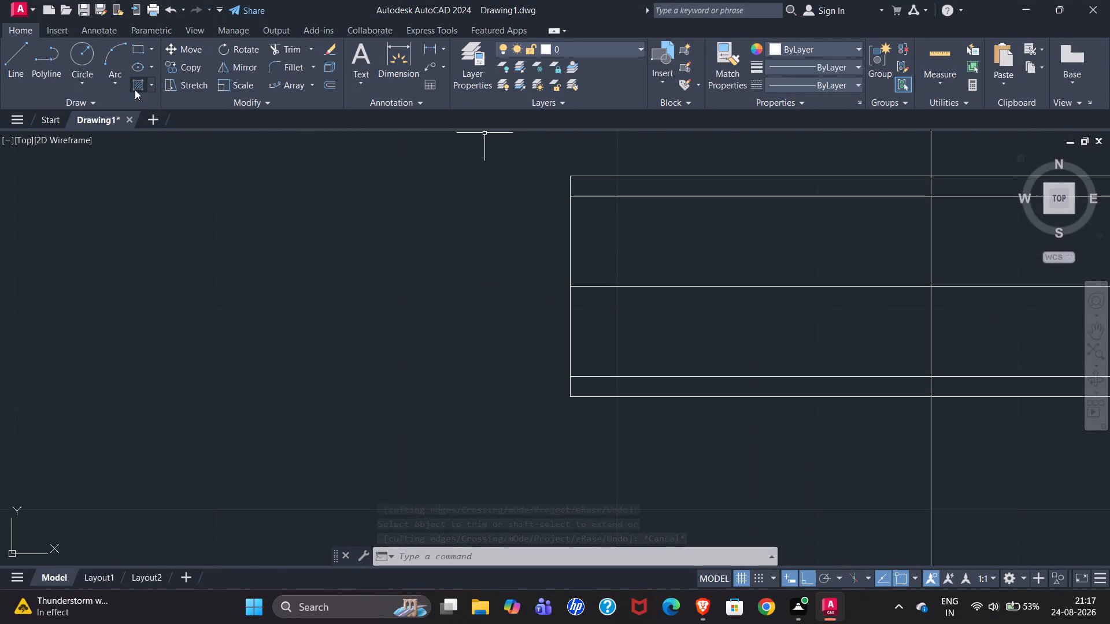
pyautogui.click(9, 61)
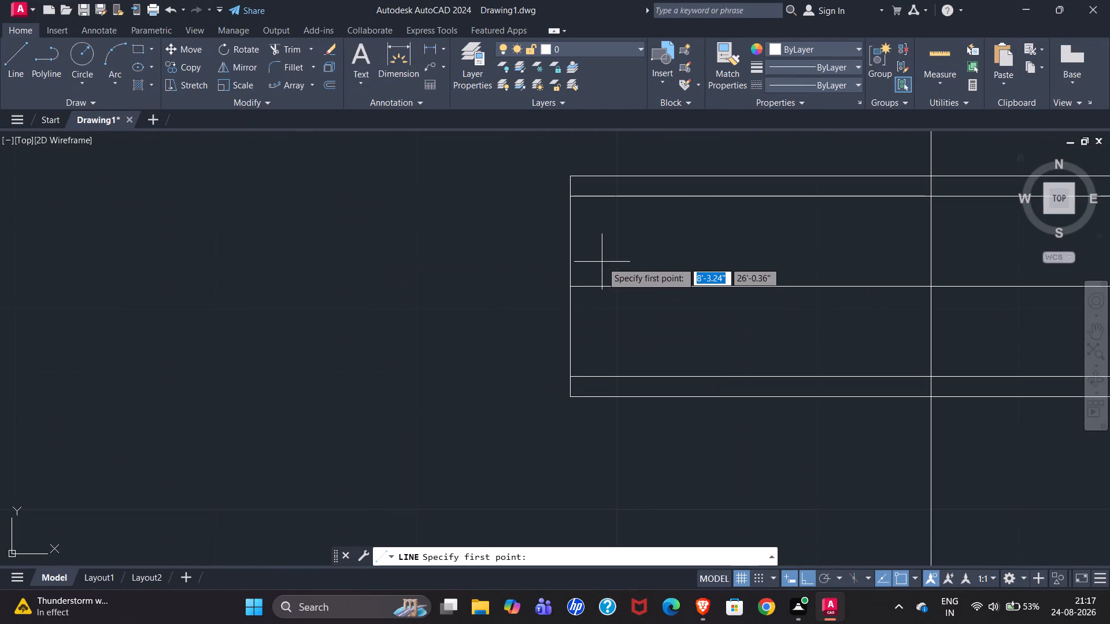
pyautogui.click(583, 196)
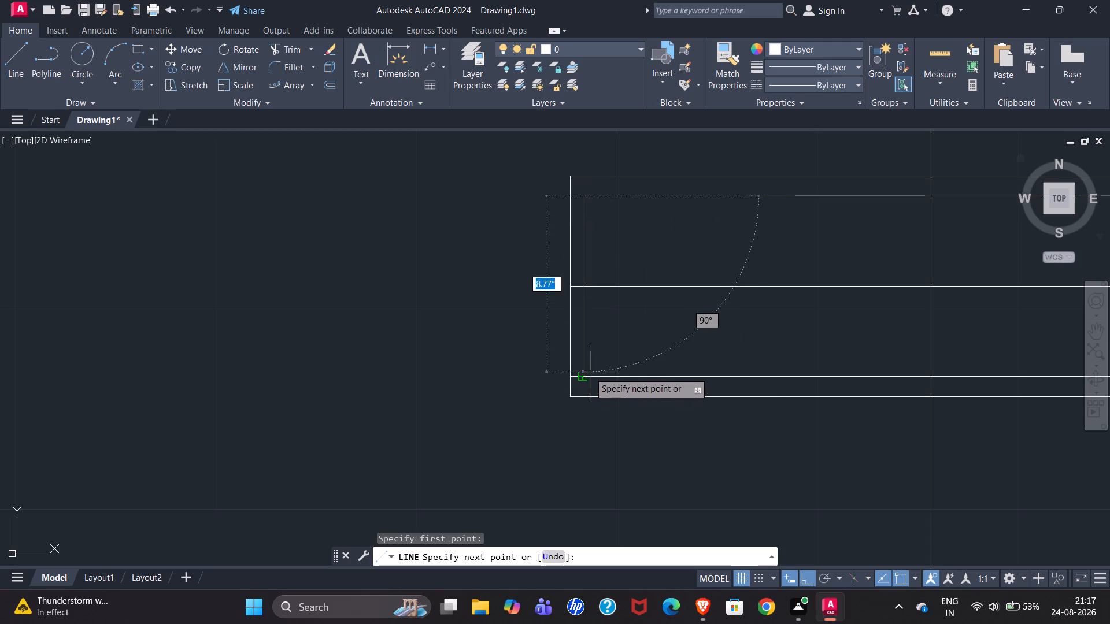
pyautogui.click(584, 378)
pyautogui.press('Escape')
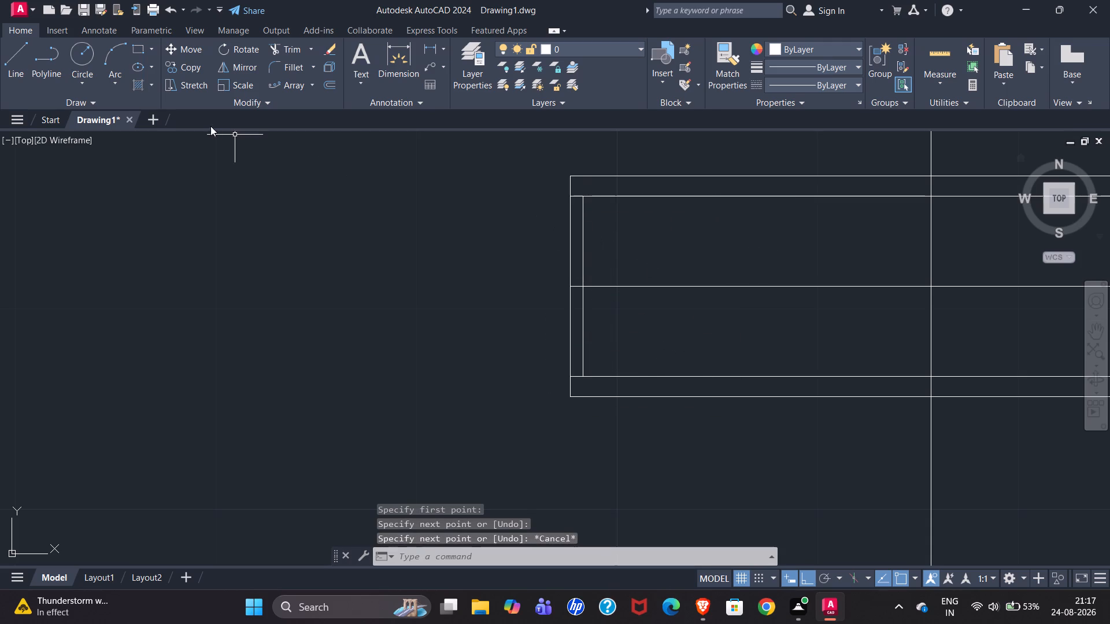
# Trim the C-channel's left end line between the flanges and the middle line's stub beyond the inner vertical line.
pyautogui.write('tr')
pyautogui.press('Return')
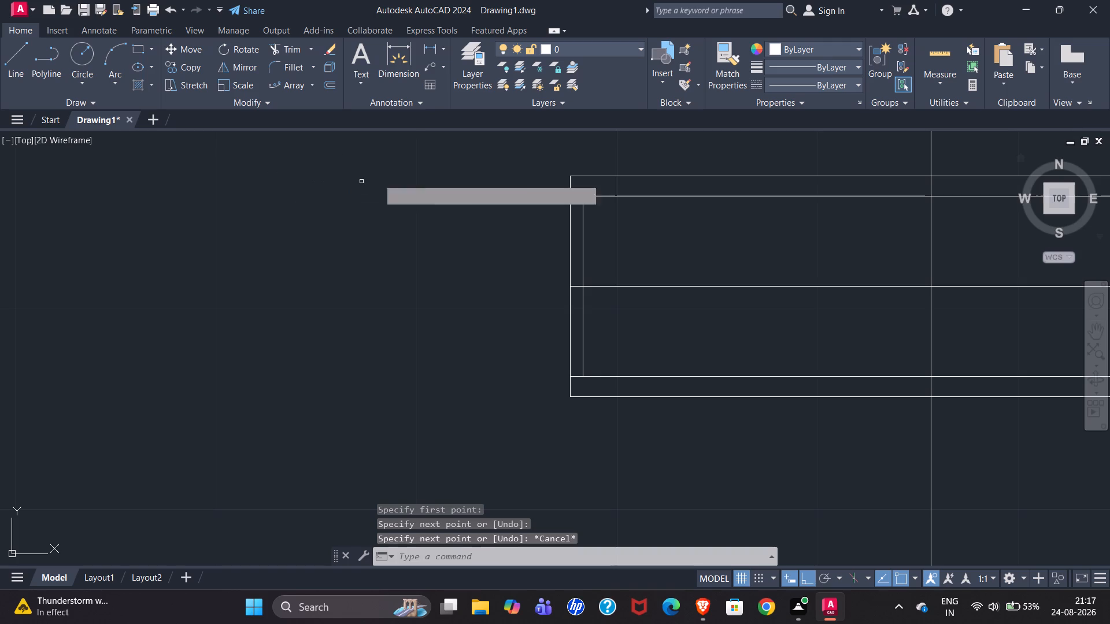
pyautogui.moveTo(563, 231); pyautogui.dragTo(574, 247)
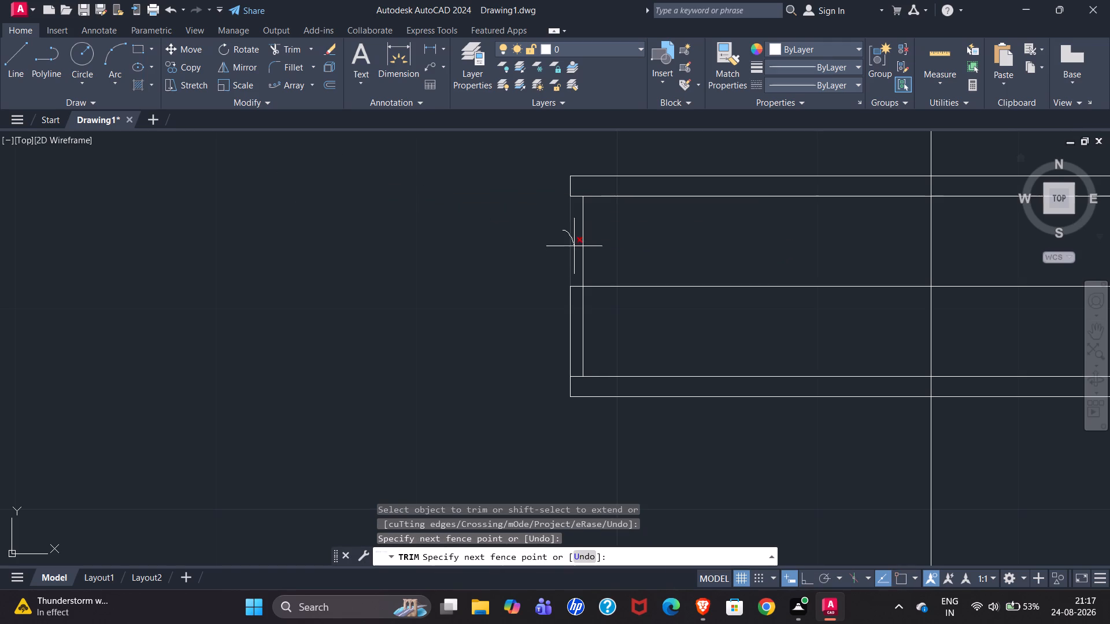
pyautogui.moveTo(574, 247); pyautogui.dragTo(568, 336)
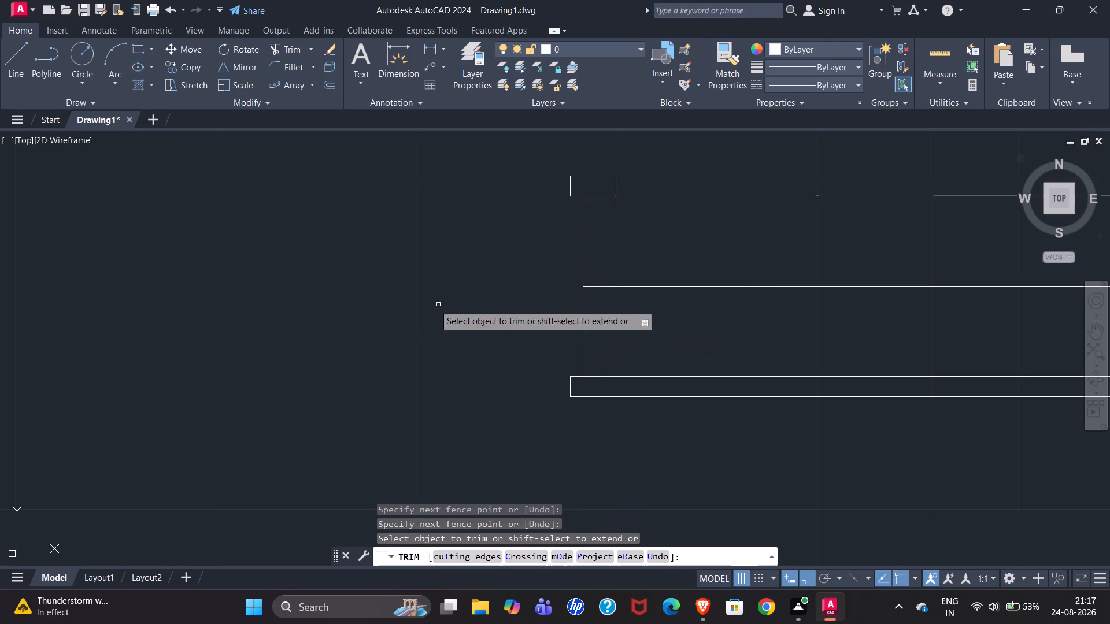
pyautogui.scroll(-2, 262, 295)
pyautogui.press('Escape')
pyautogui.scroll(-1, 171, 292)
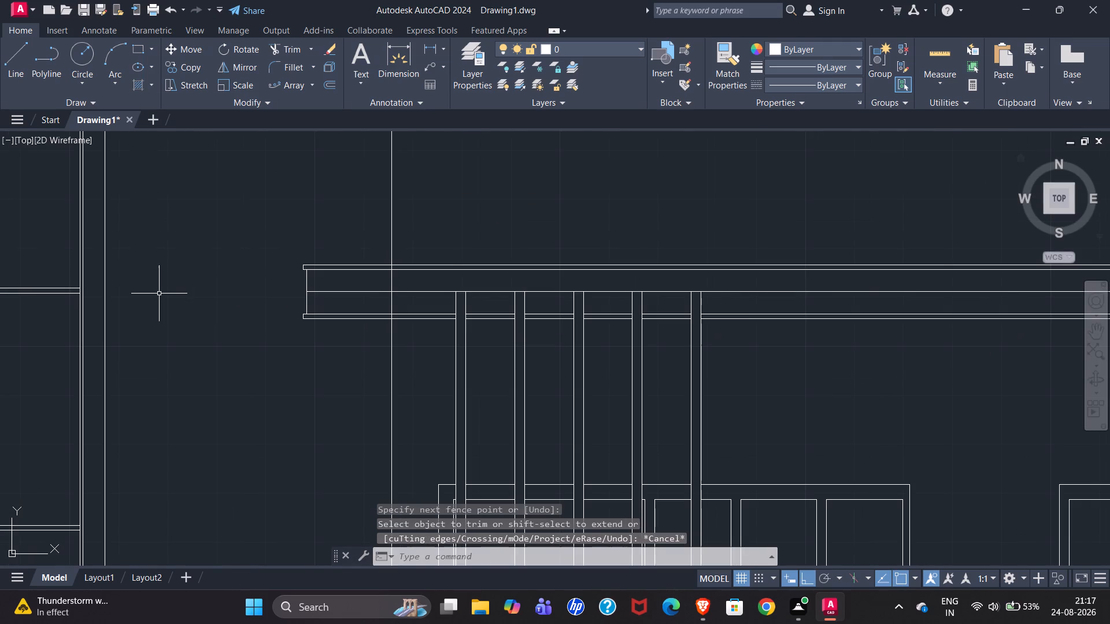
# Draw a matching vertical line just inside the C-channel's right end, between the inner lines of the top and bottom flanges.
pyautogui.scroll(-2, 152, 294)
pyautogui.scroll(4, 597, 308)
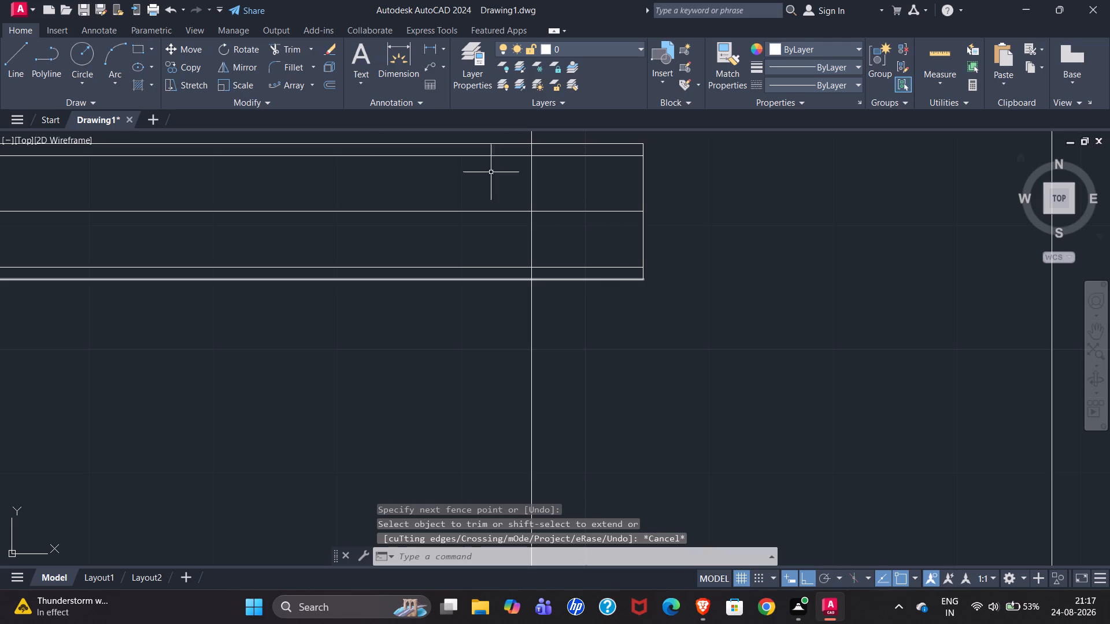
pyautogui.click(23, 60)
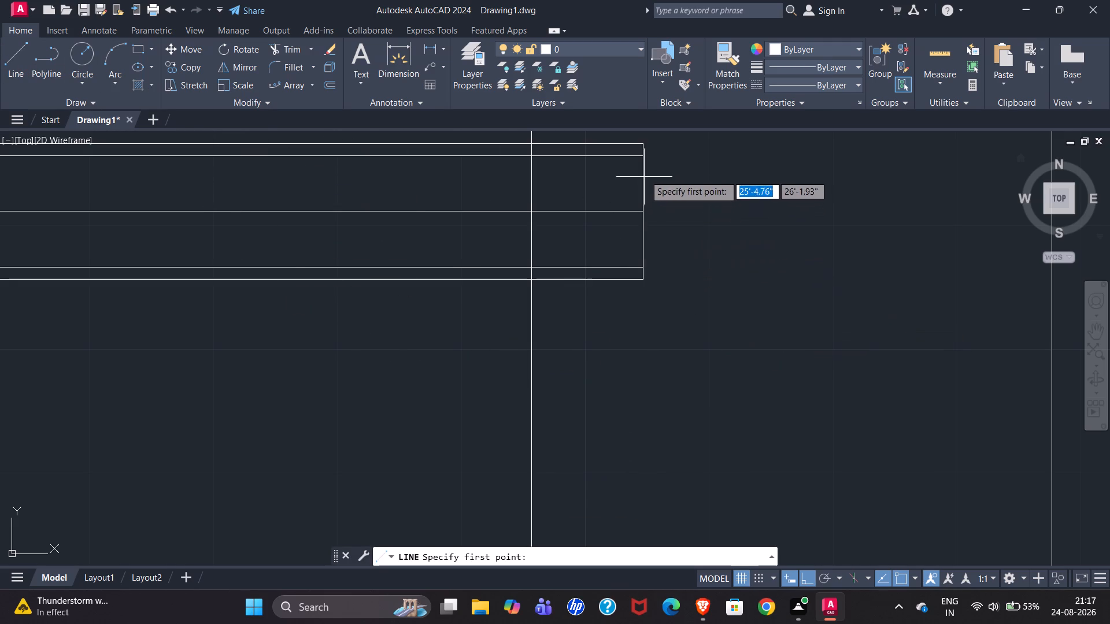
pyautogui.scroll(2, 634, 159)
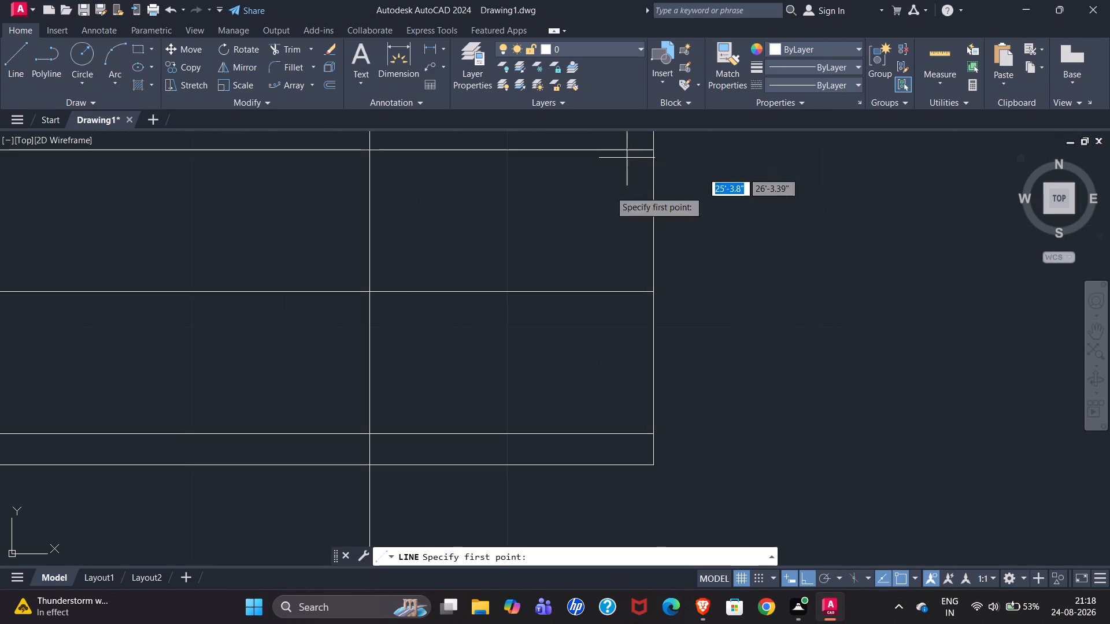
pyautogui.scroll(-1, 583, 257)
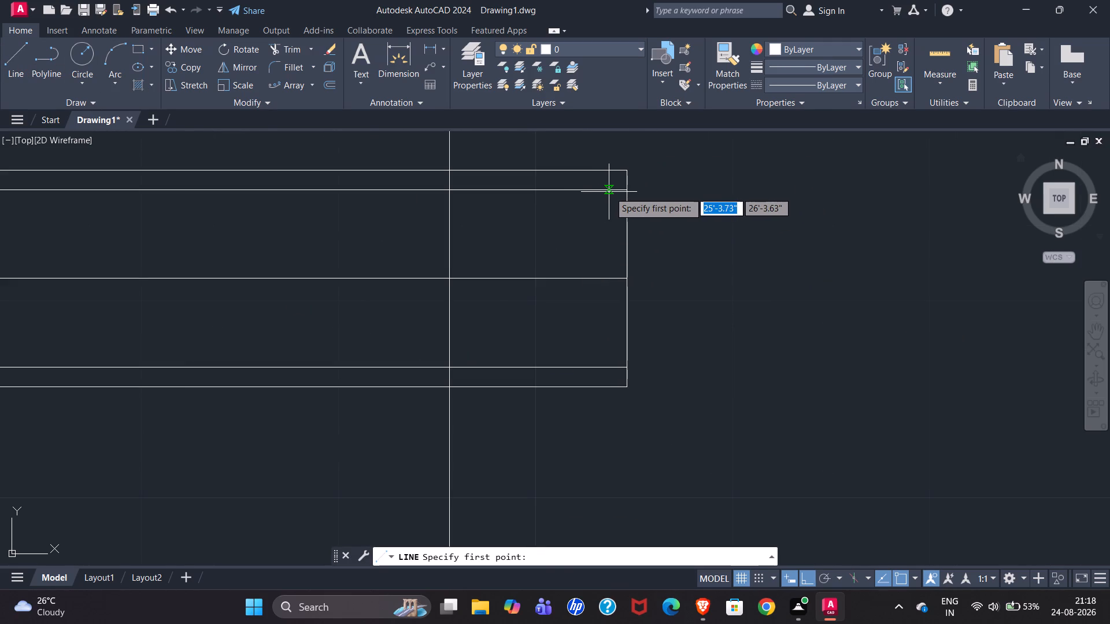
pyautogui.click(610, 192)
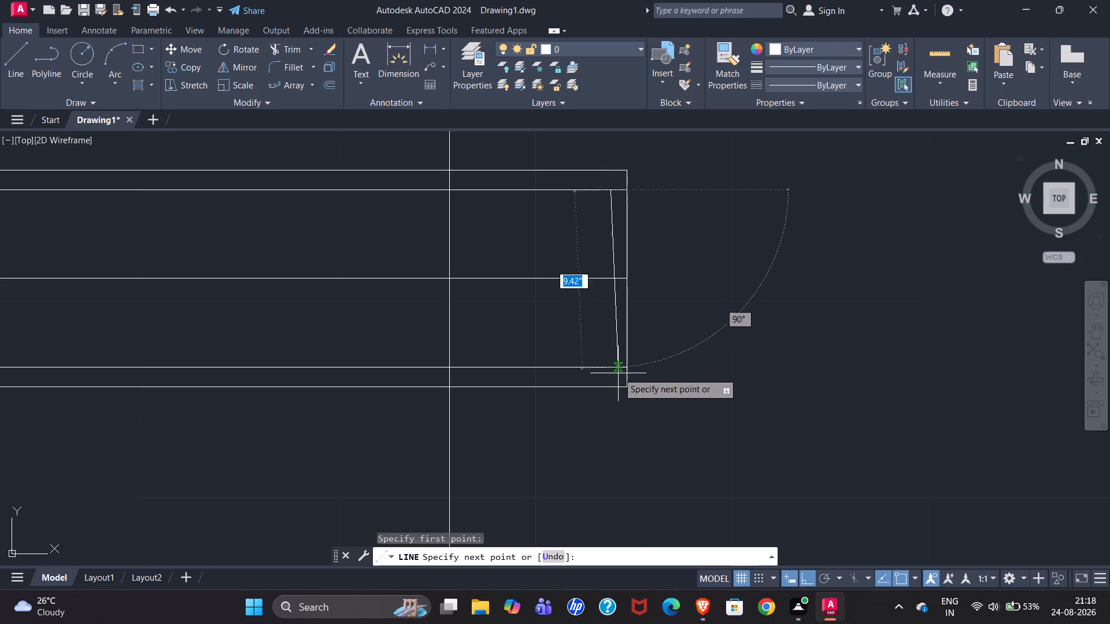
pyautogui.click(611, 367)
pyautogui.press('Escape')
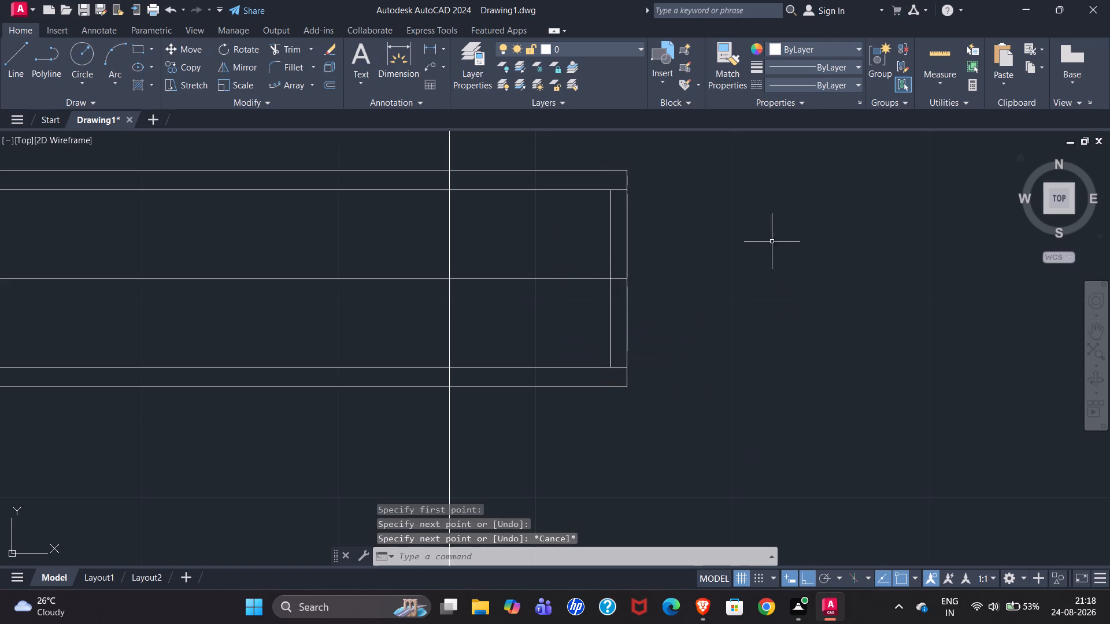
# Trim the C-channel's right end line between the flanges and the middle line's stub beyond the inner vertical line.
pyautogui.write('tr')
pyautogui.press('Return')
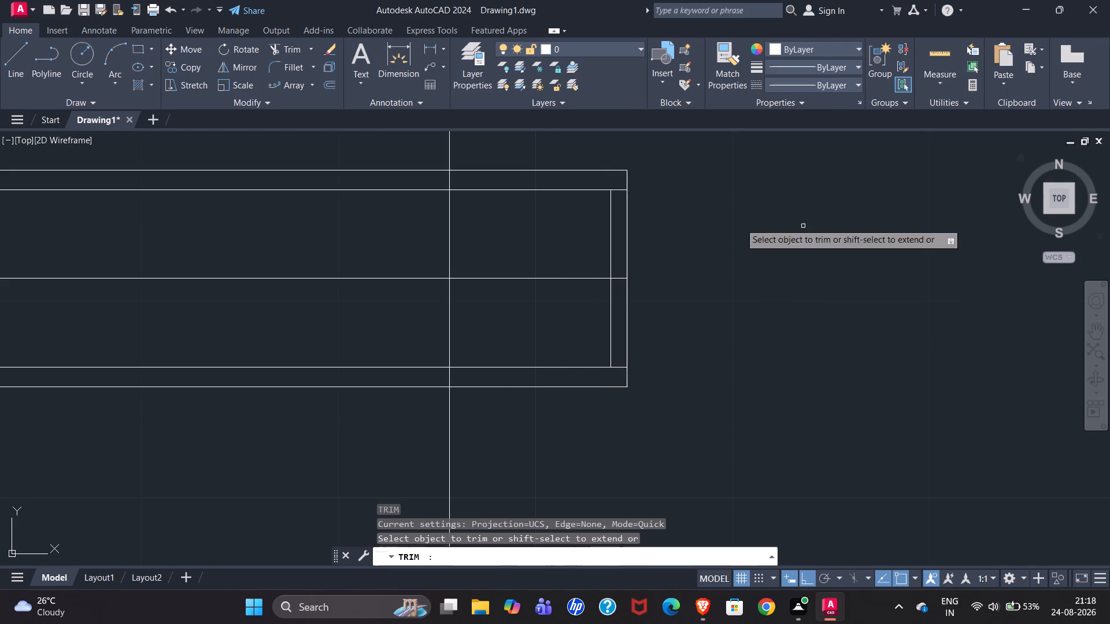
pyautogui.moveTo(638, 229); pyautogui.dragTo(622, 305)
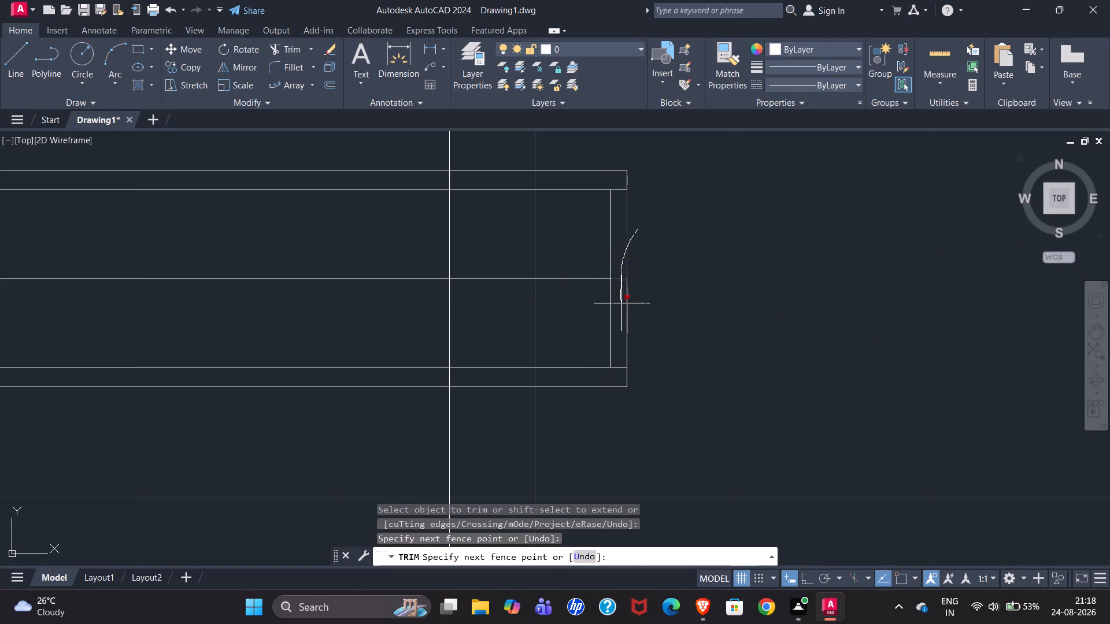
pyautogui.moveTo(622, 305); pyautogui.dragTo(649, 341)
pyautogui.press('Escape')
pyautogui.scroll(-3, 834, 284)
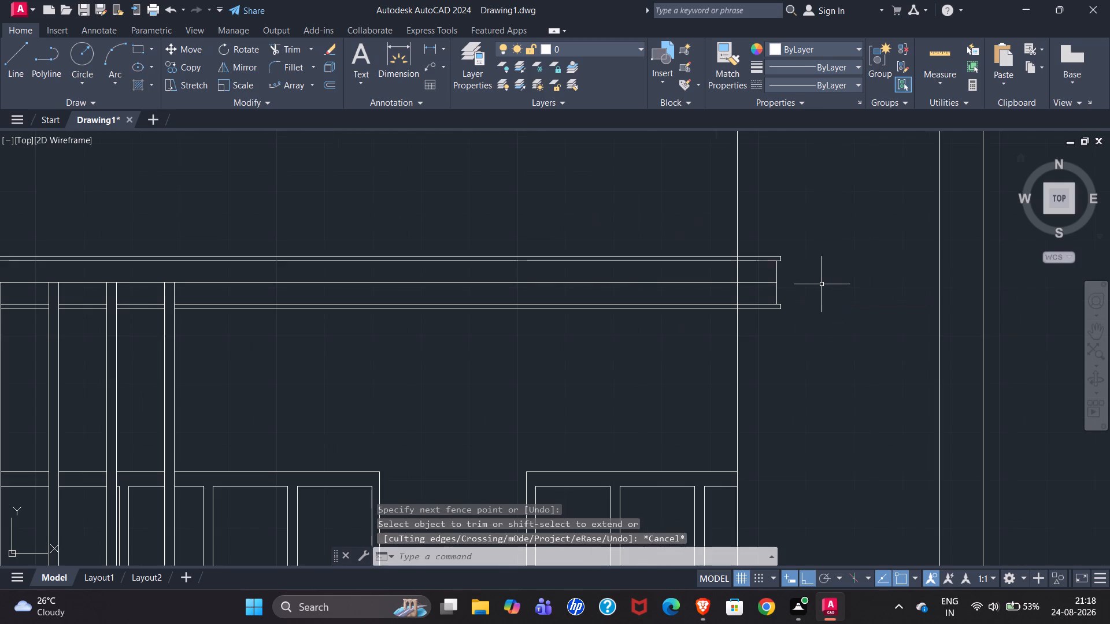
# Examine the coloured reference's dimensions and levels around the C-channel and the second-floor wall band above it.
pyautogui.scroll(-1, 834, 279)
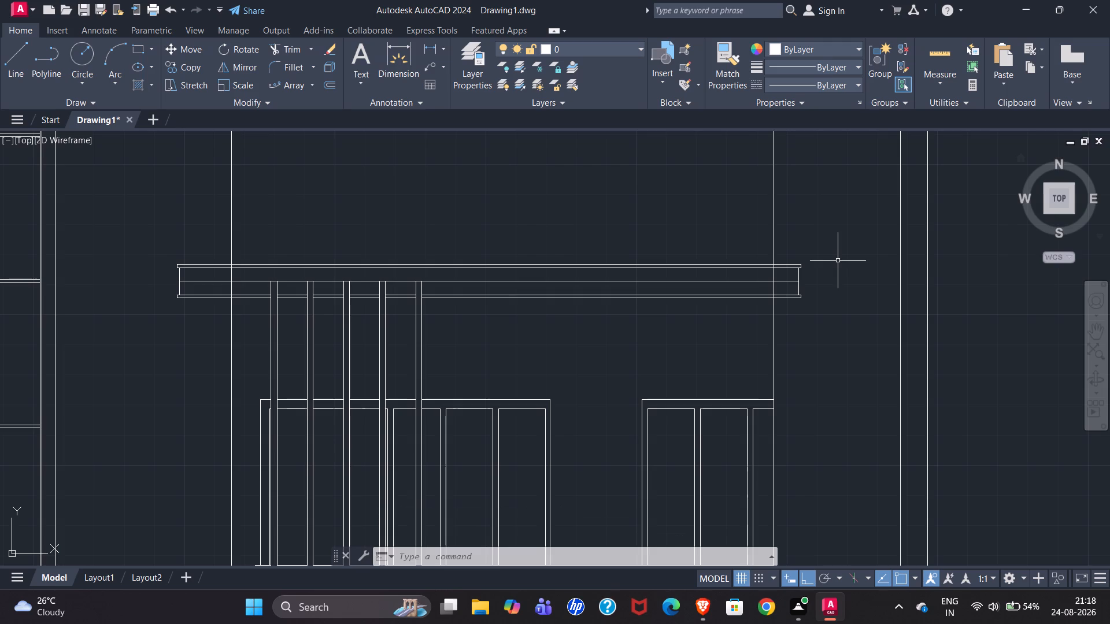
pyautogui.scroll(-2, 602, 228)
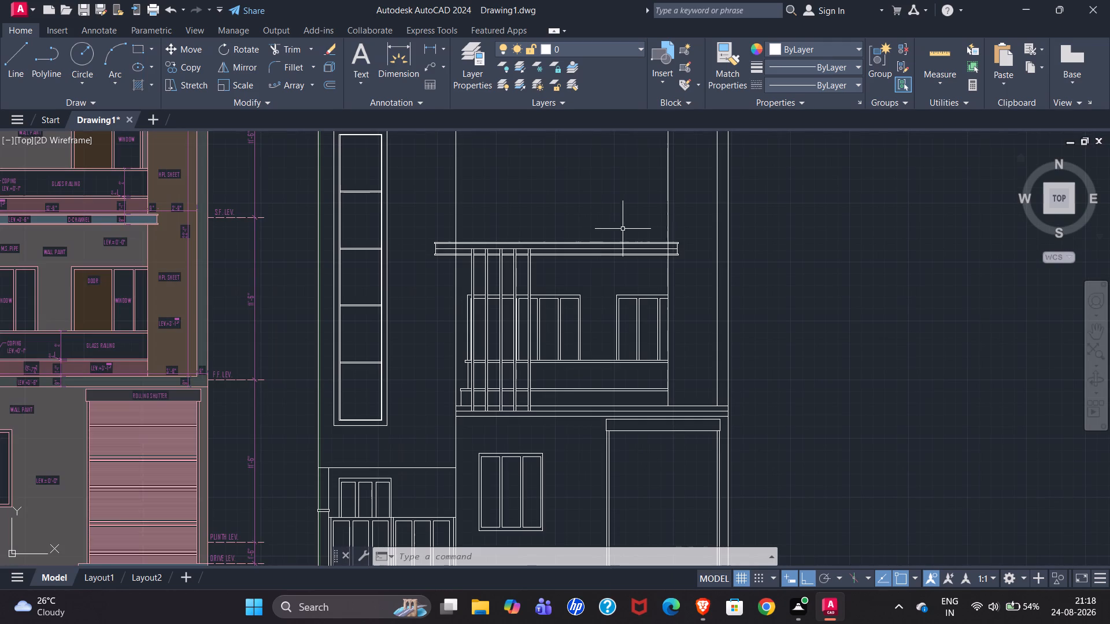
pyautogui.scroll(-1, 638, 233)
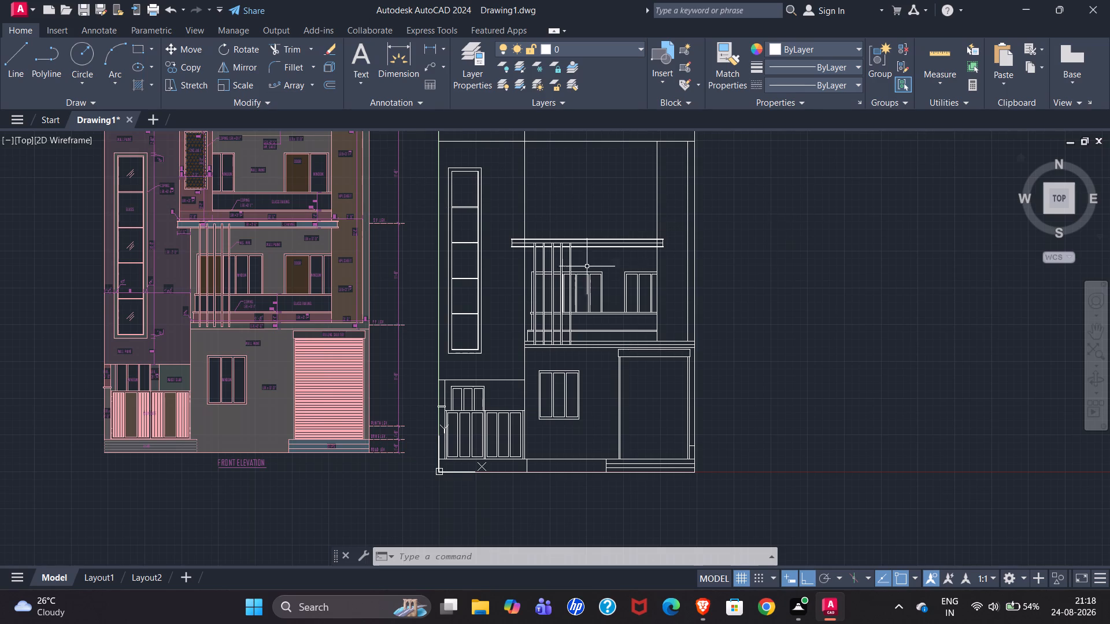
pyautogui.scroll(4, 543, 258)
pyautogui.scroll(-3, 356, 263)
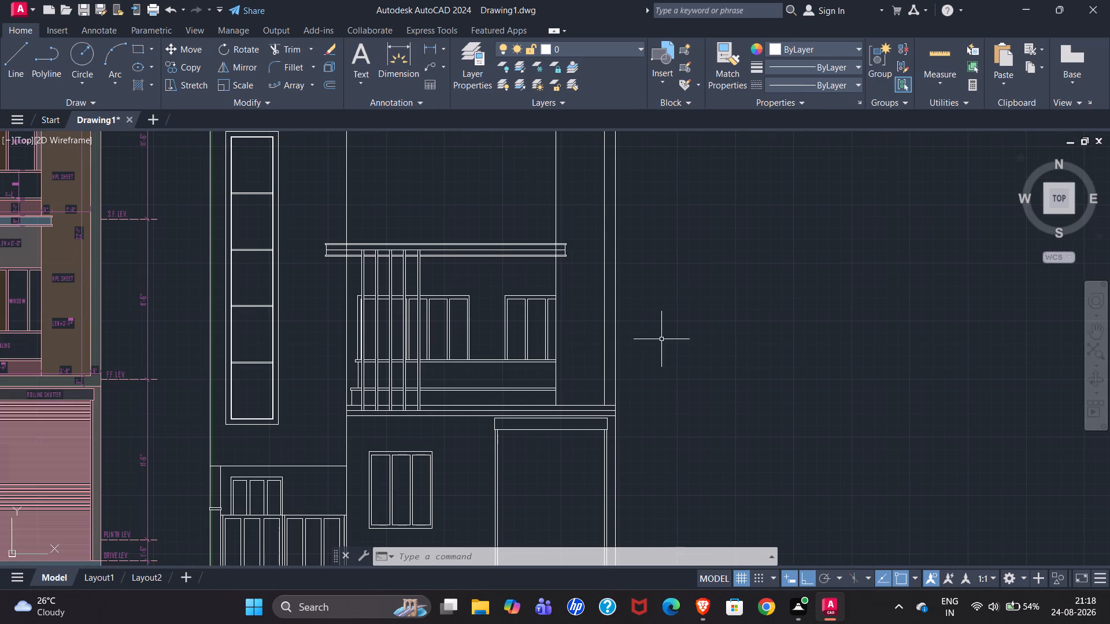
pyautogui.scroll(-1, 662, 339)
pyautogui.scroll(-1, 573, 265)
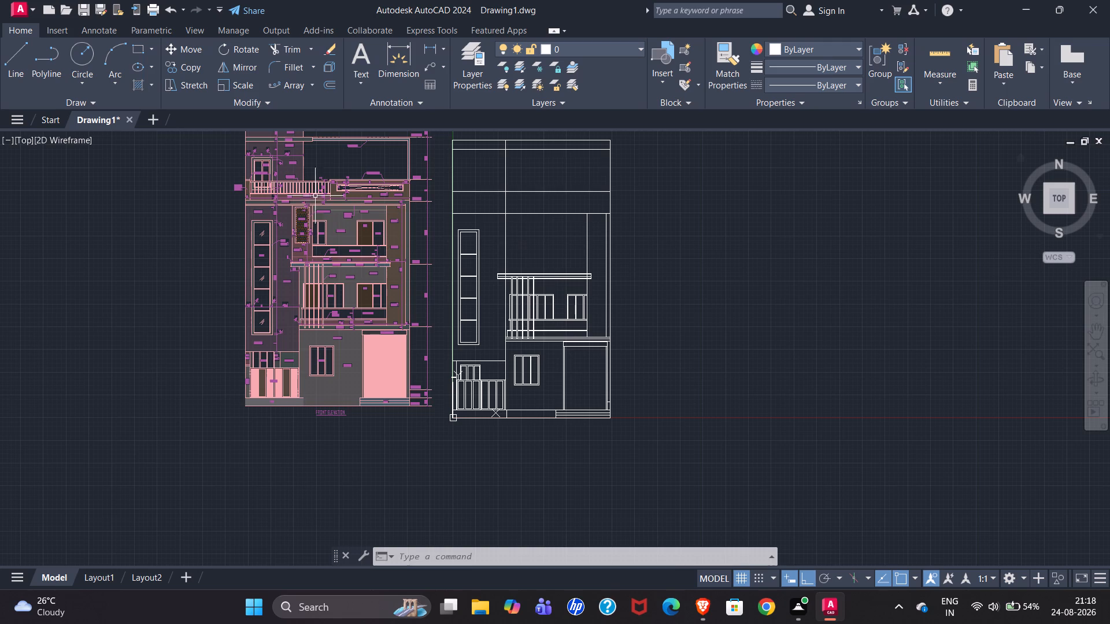
pyautogui.scroll(2, 293, 211)
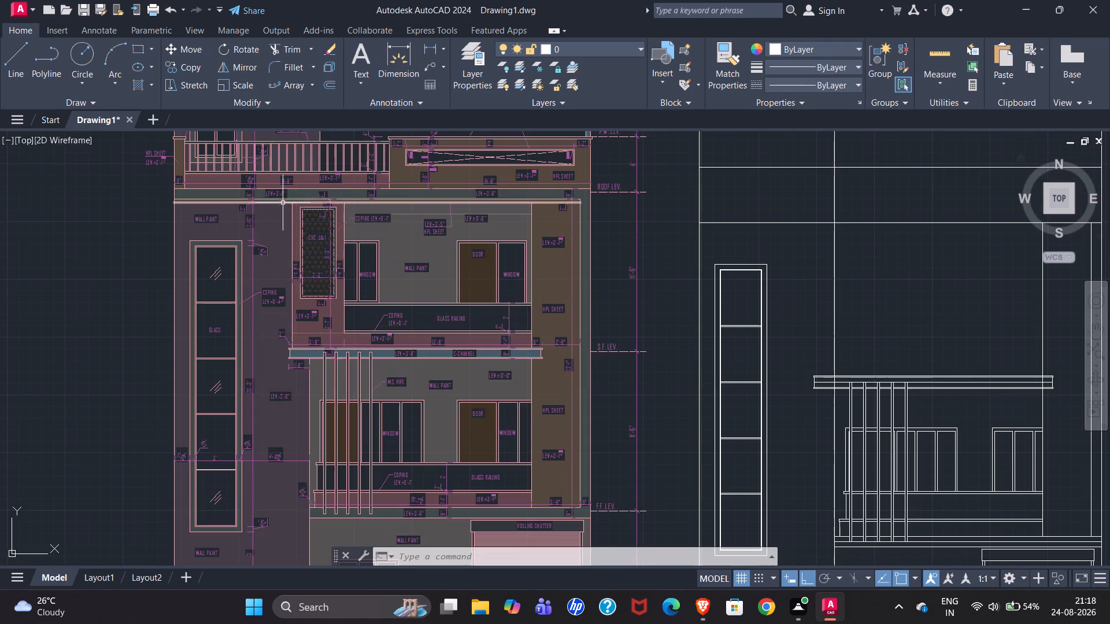
pyautogui.scroll(3, 283, 345)
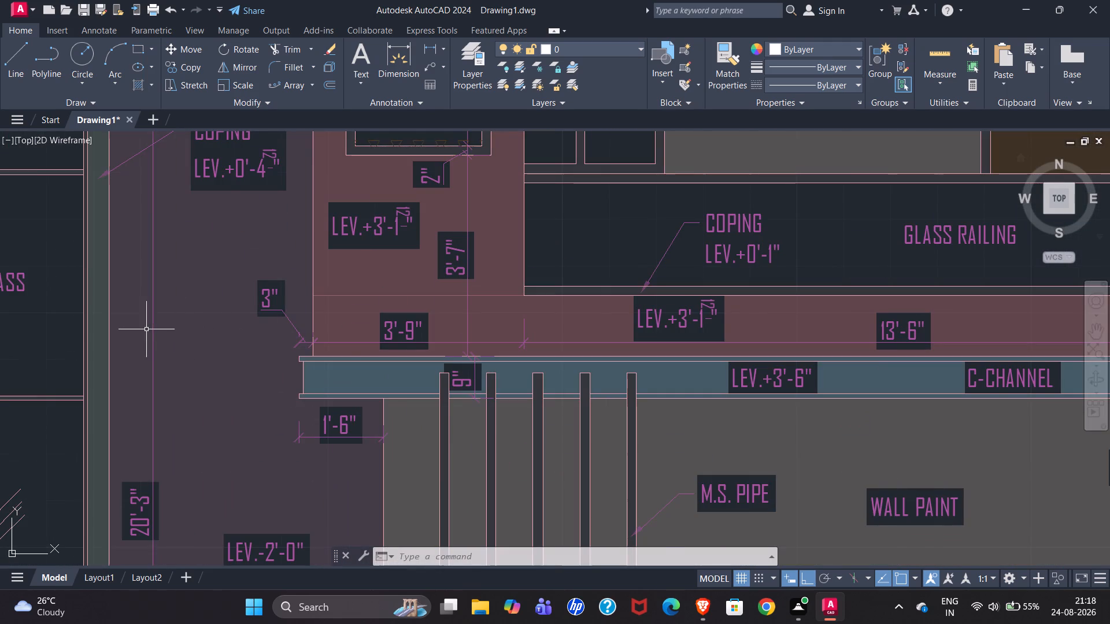
pyautogui.scroll(-2, 145, 322)
pyautogui.scroll(-1, 257, 306)
pyautogui.scroll(4, 491, 325)
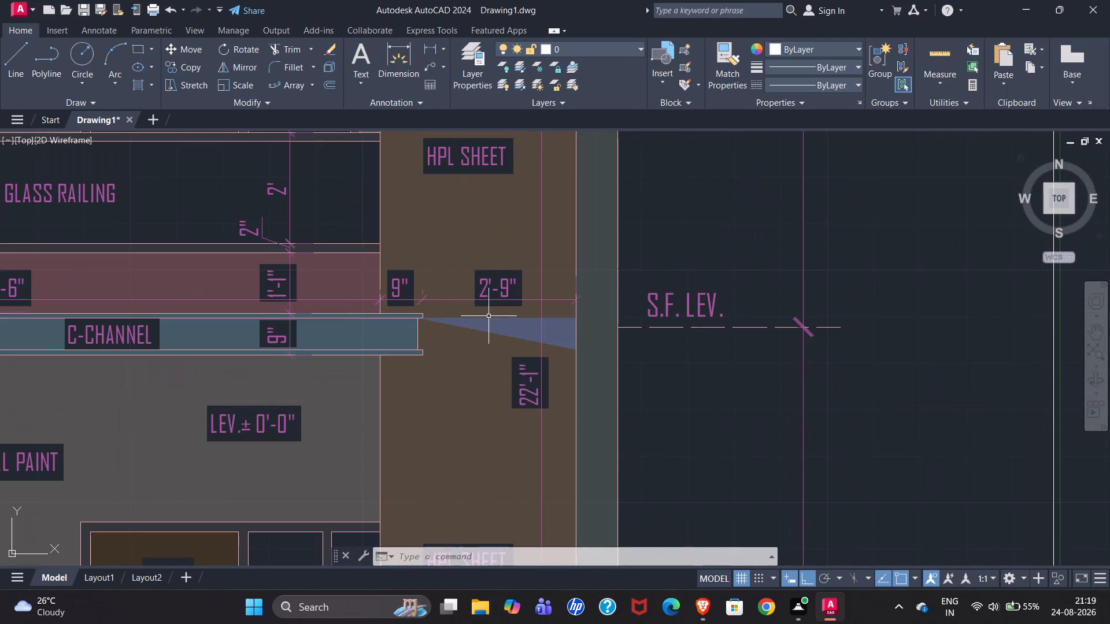
pyautogui.scroll(-1, 427, 289)
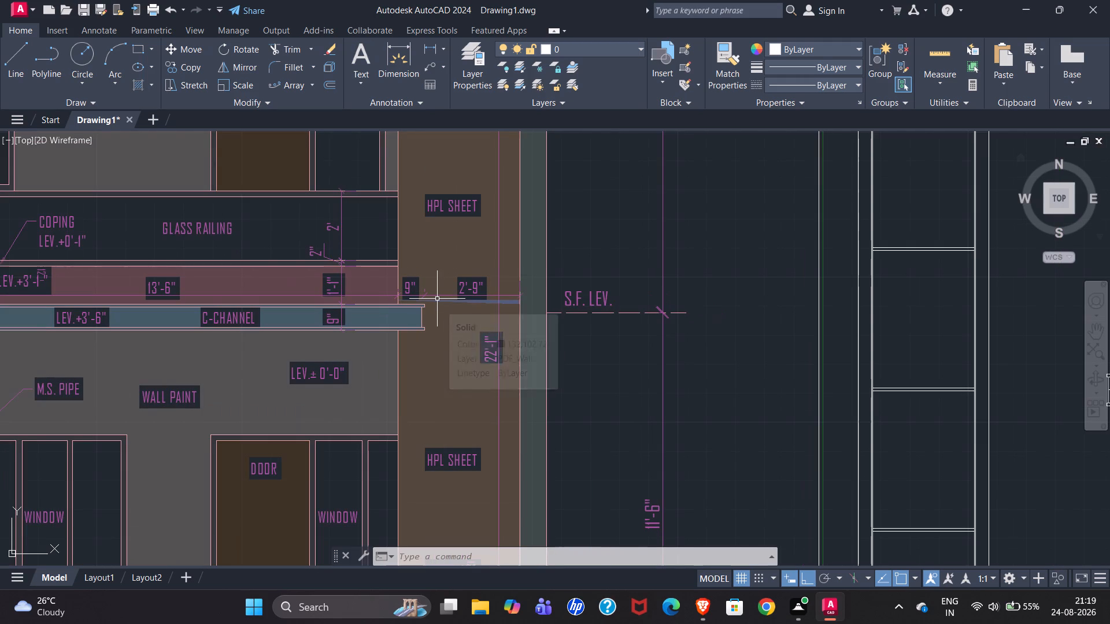
pyautogui.scroll(-1, 437, 299)
pyautogui.scroll(-1, 314, 294)
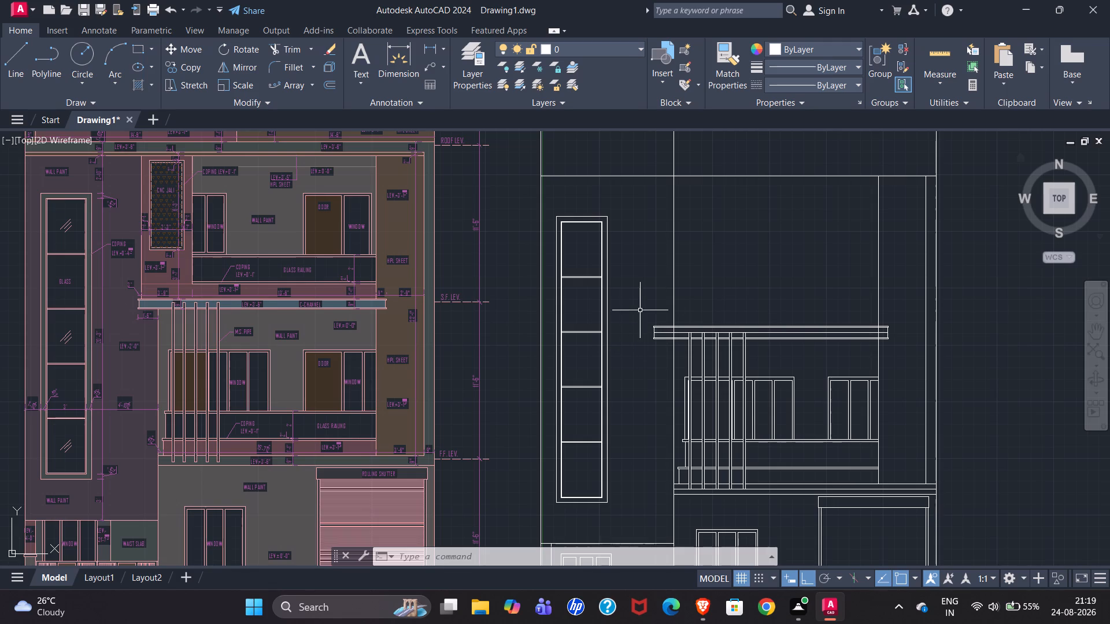
# Draw a vertical line starting 3" in from the C-channel's top-left corner, running up to the horizontal roof-level line above.
pyautogui.click(17, 74)
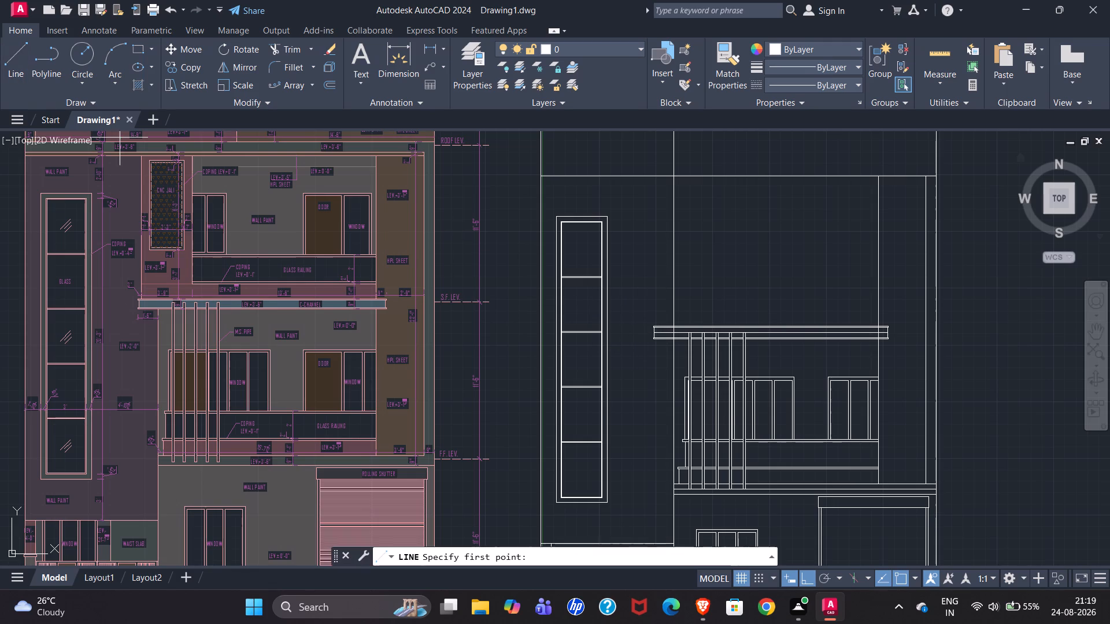
pyautogui.press('t')
pyautogui.press('k')
pyautogui.press('Return')
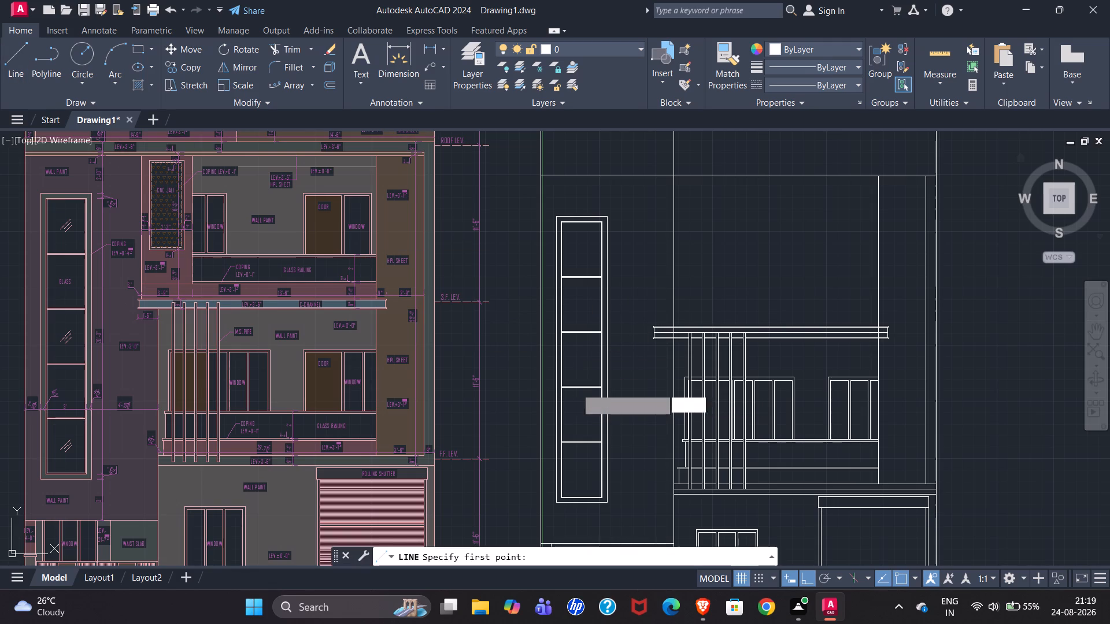
pyautogui.scroll(3, 671, 296)
pyautogui.scroll(3, 581, 436)
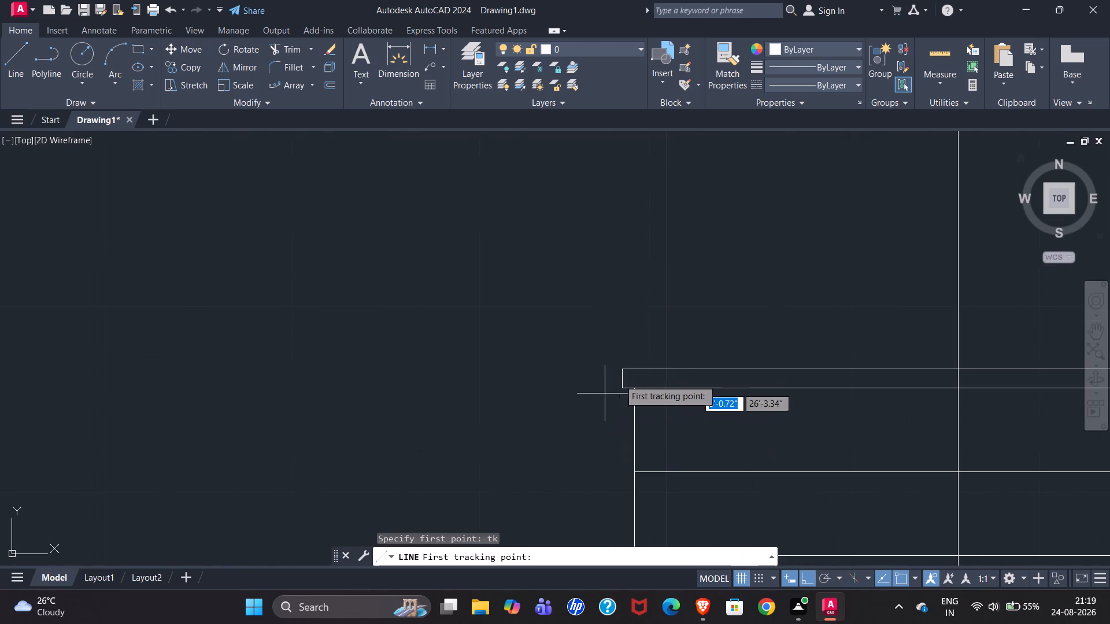
pyautogui.click(621, 370)
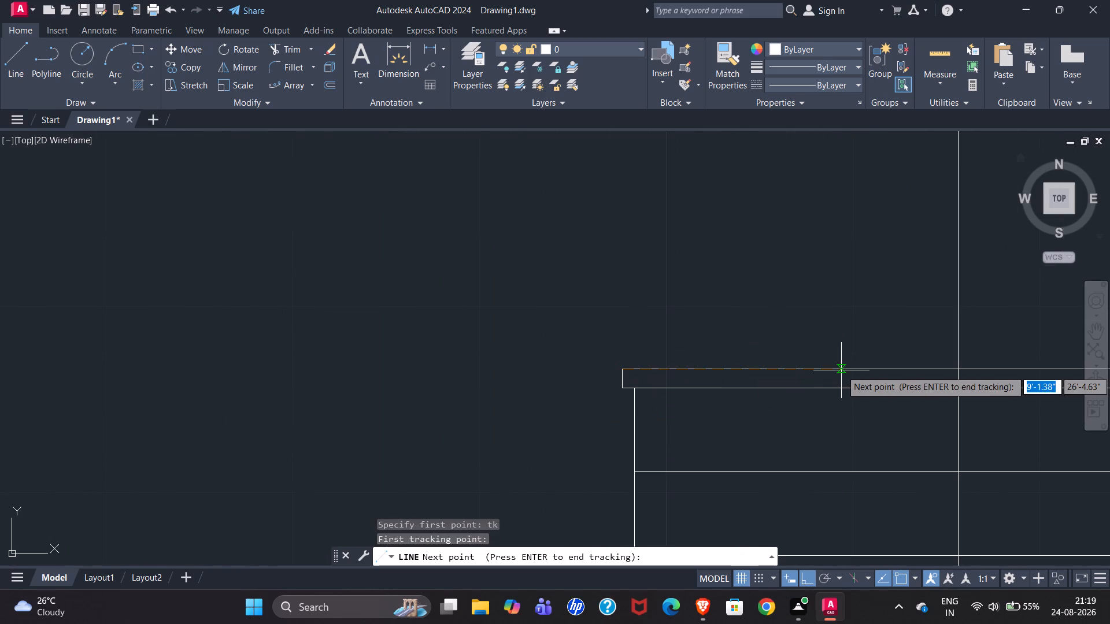
pyautogui.press('3')
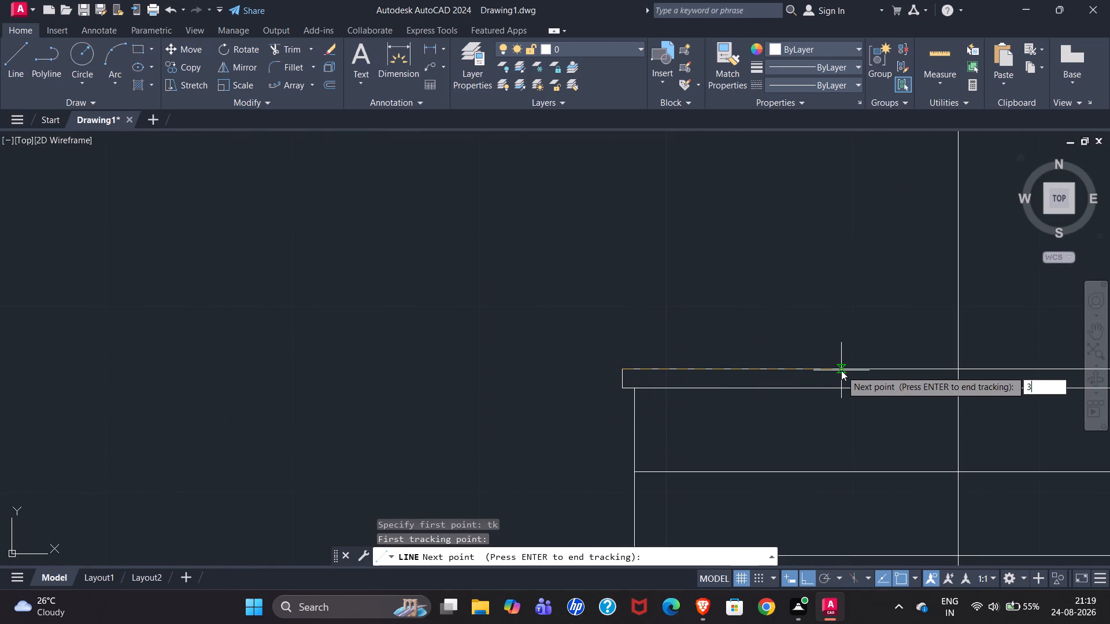
pyautogui.hotkey('shift', '"')
pyautogui.press('Return')
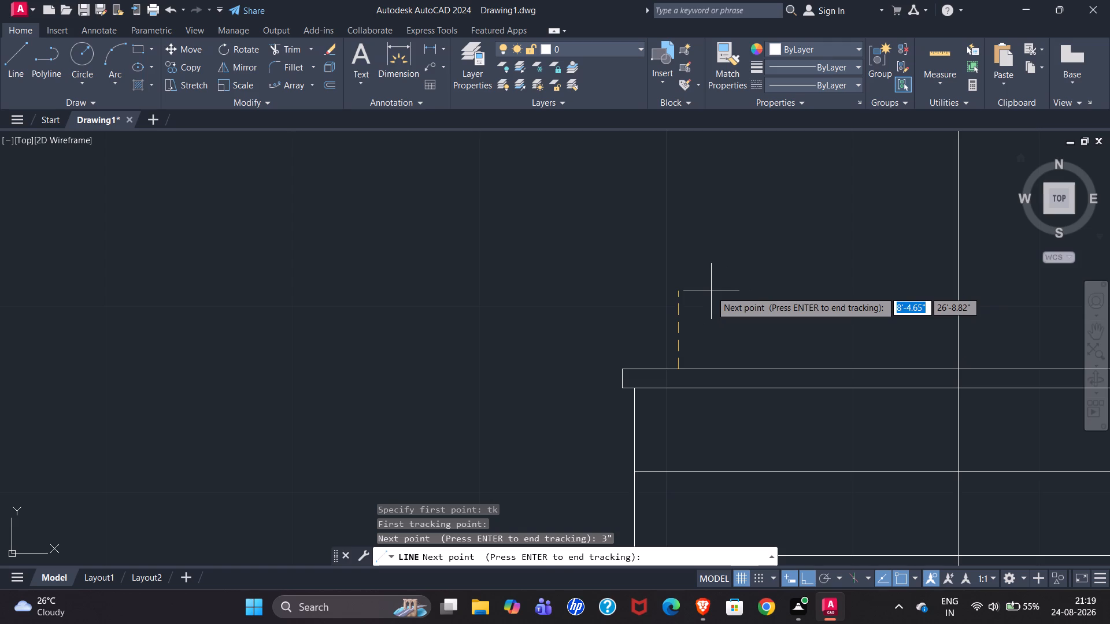
pyautogui.press('Return')
pyautogui.scroll(-3, 635, 304)
pyautogui.scroll(-1, 594, 328)
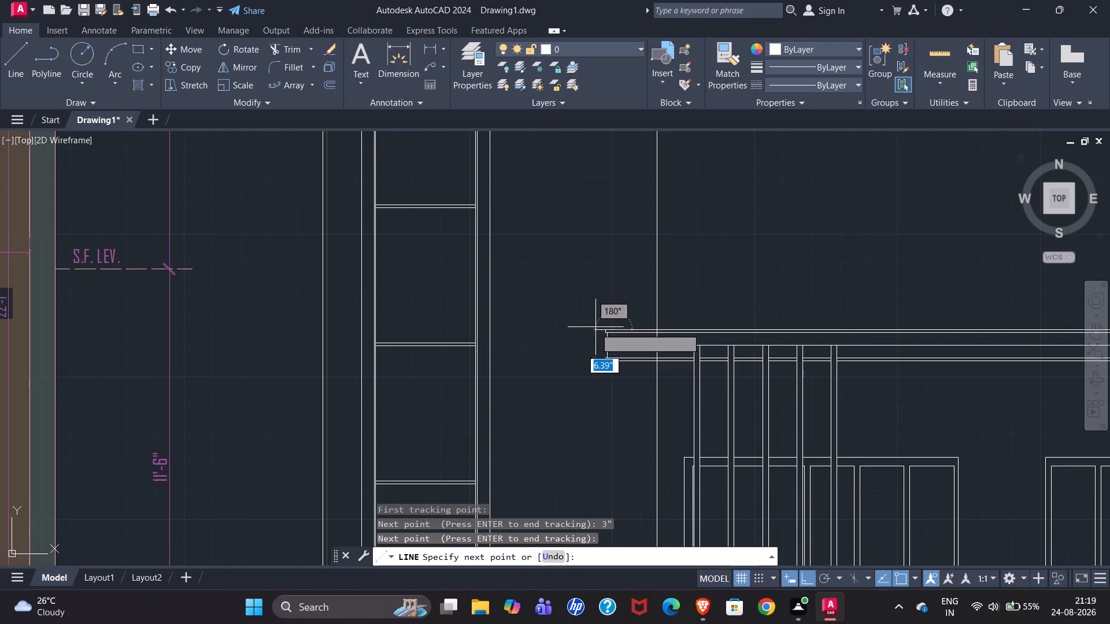
pyautogui.scroll(-2, 606, 320)
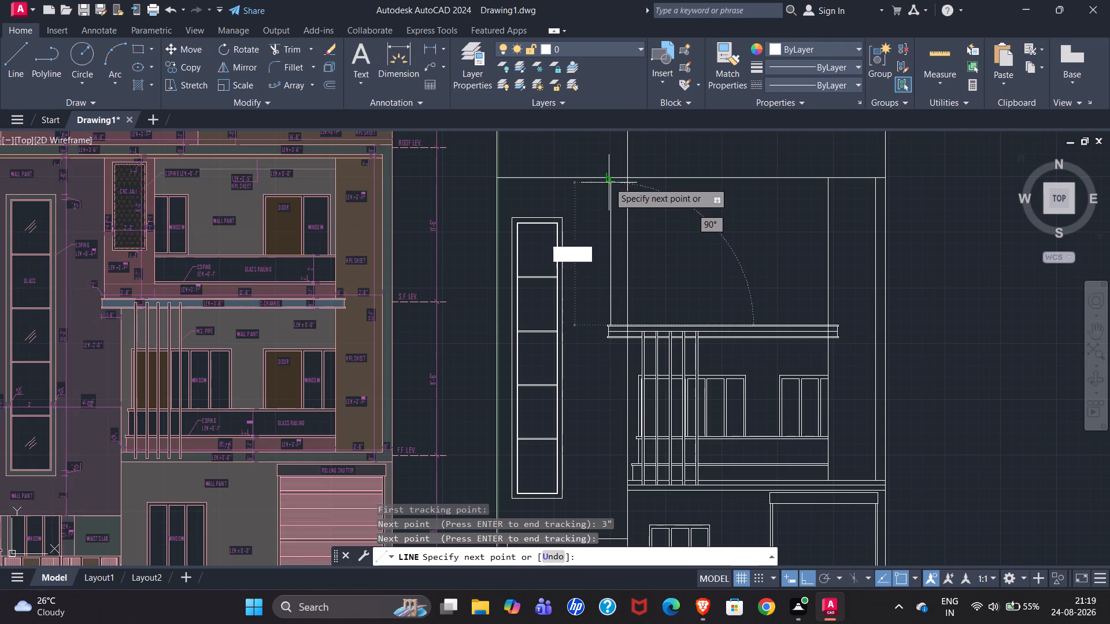
pyautogui.click(609, 179)
pyautogui.press('Escape')
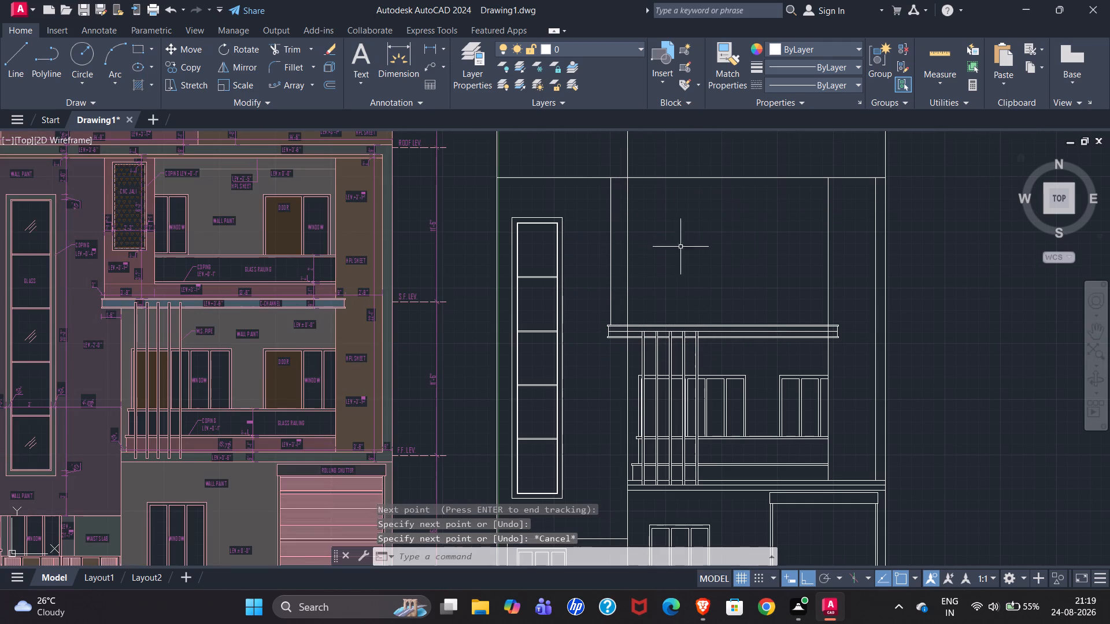
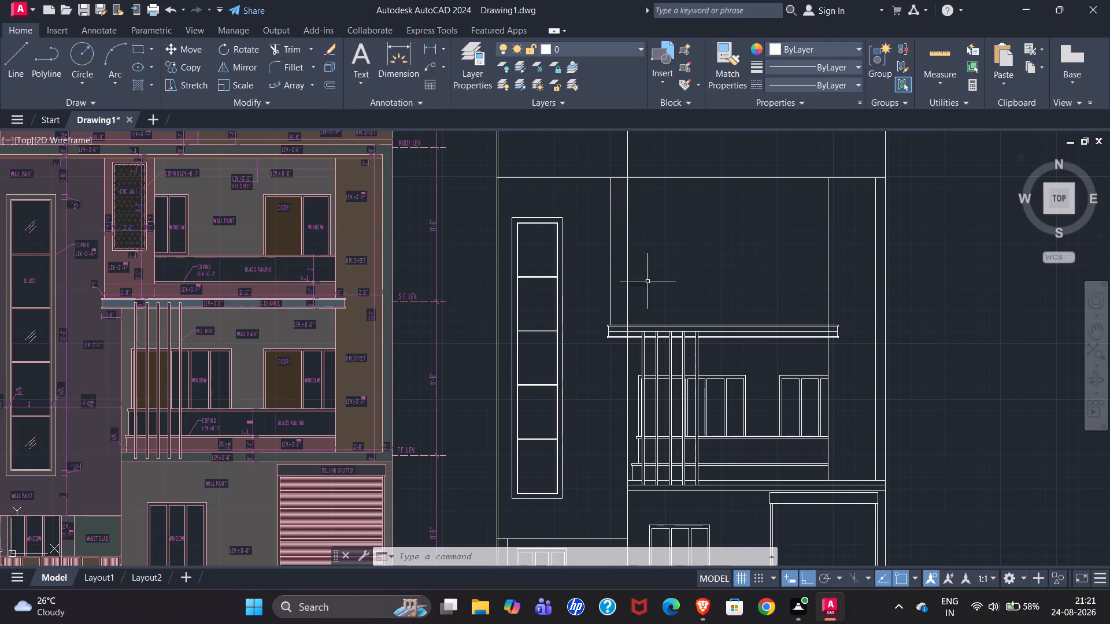
# Examine the coloured reference around the C-channel, the band above it and the first-floor openings below.
pyautogui.scroll(1, 140, 294)
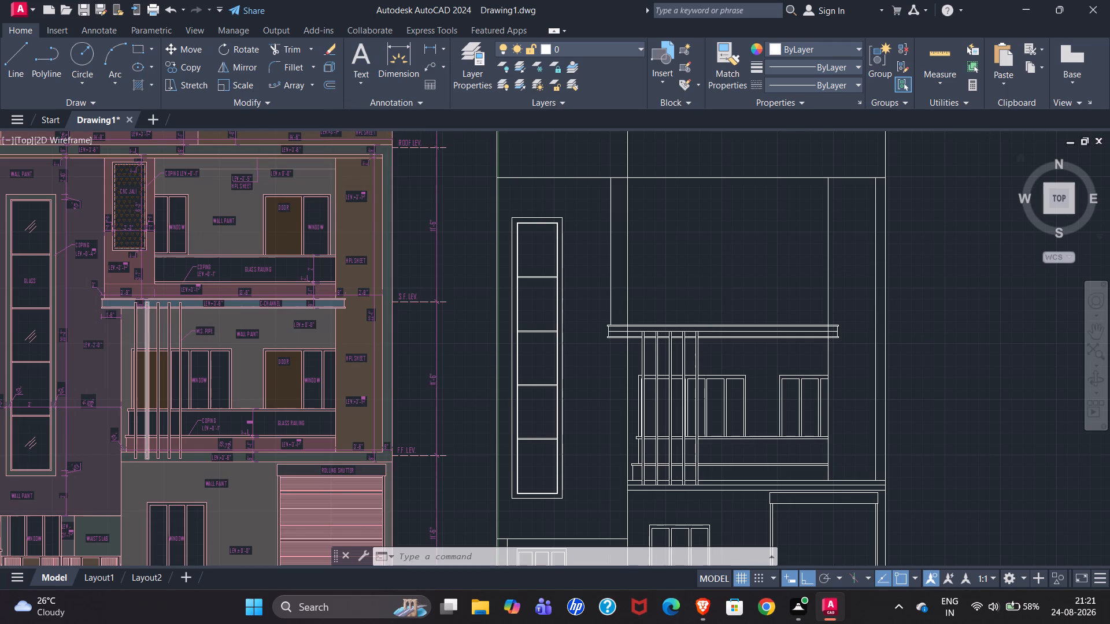
pyautogui.scroll(1, 140, 294)
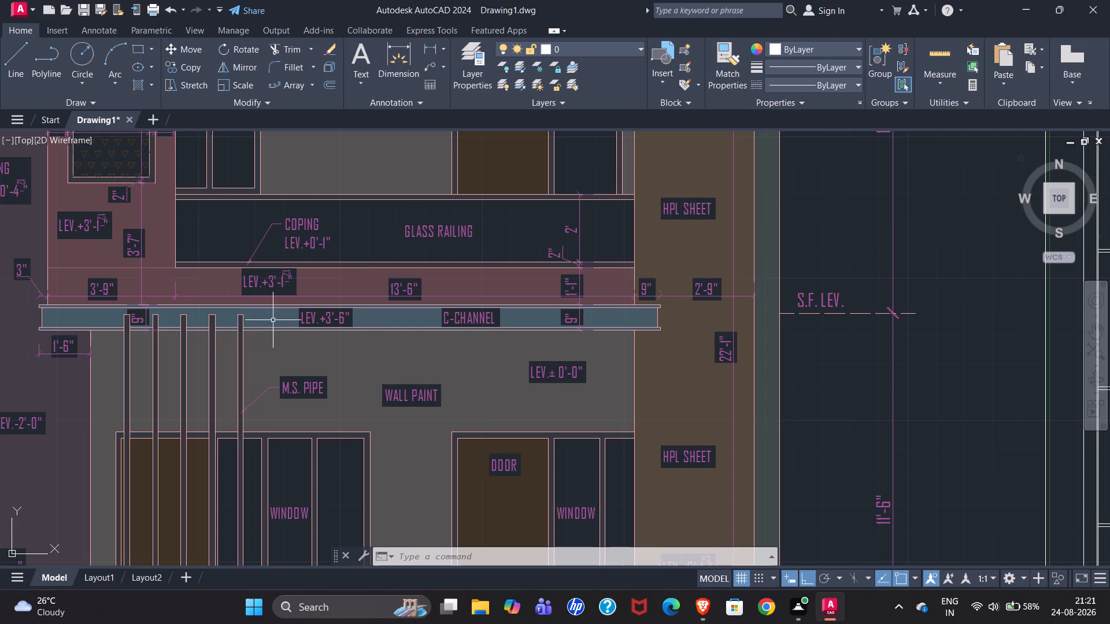
pyautogui.scroll(-1, 14, 292)
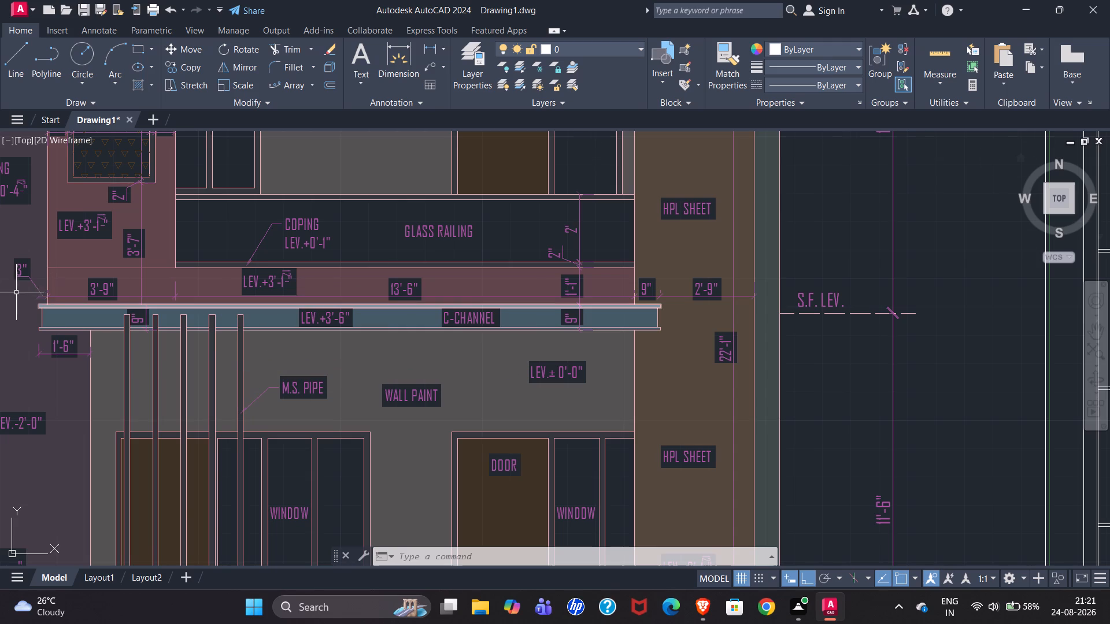
pyautogui.scroll(-1, 12, 291)
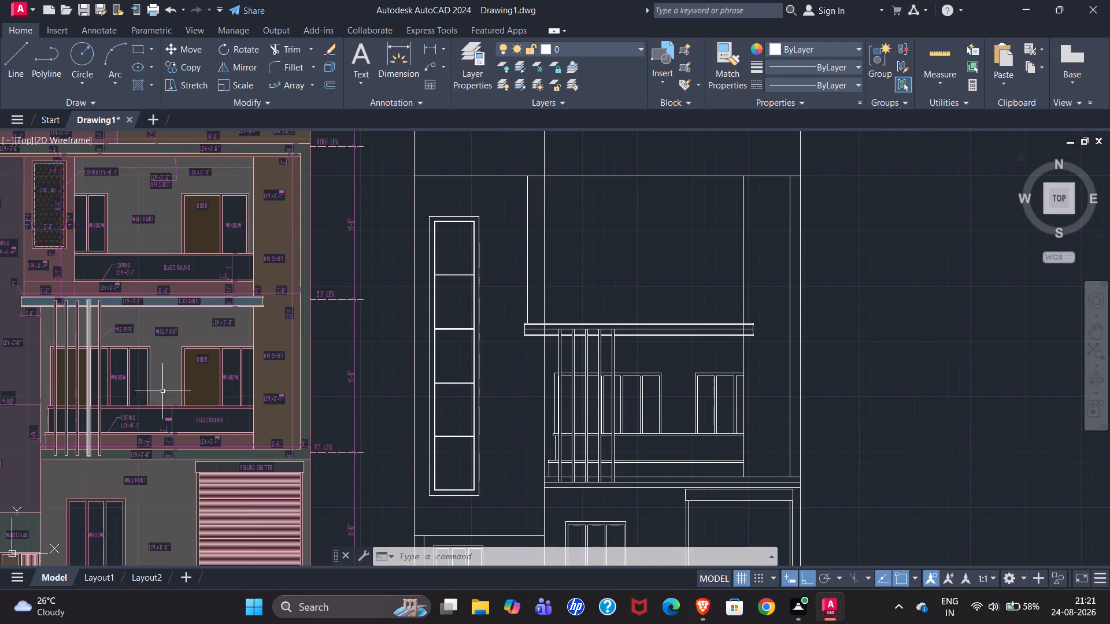
pyautogui.scroll(2, 169, 381)
pyautogui.scroll(-2, 36, 340)
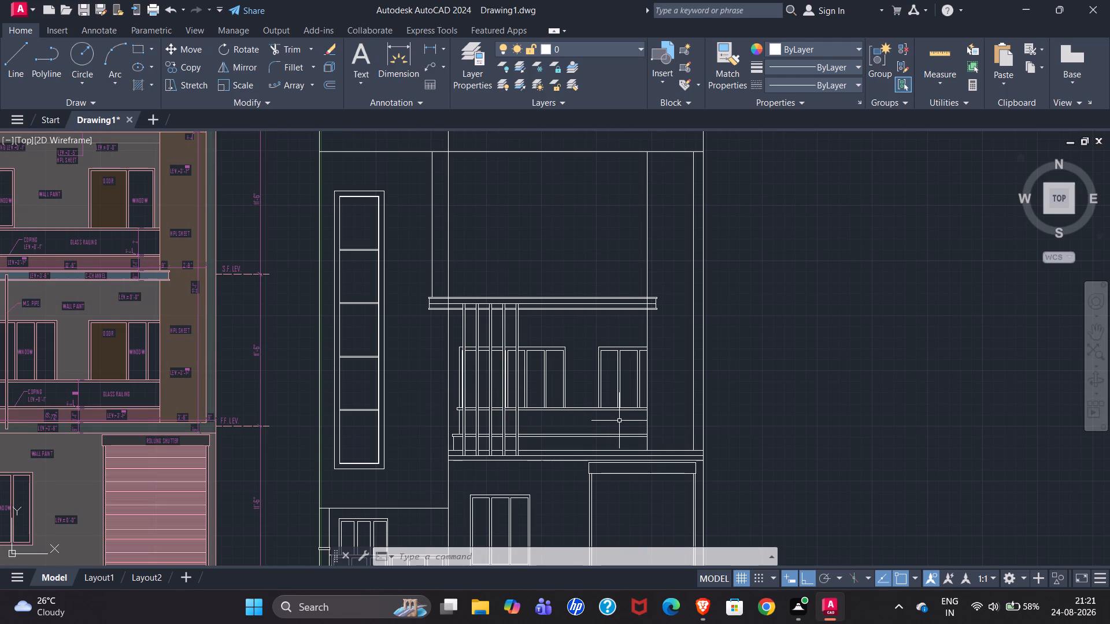
# Stretch the left edge of the first-floor right opening's outer frame about 7" to the left, following the door in the reference.
pyautogui.scroll(2, 606, 382)
pyautogui.click(585, 349)
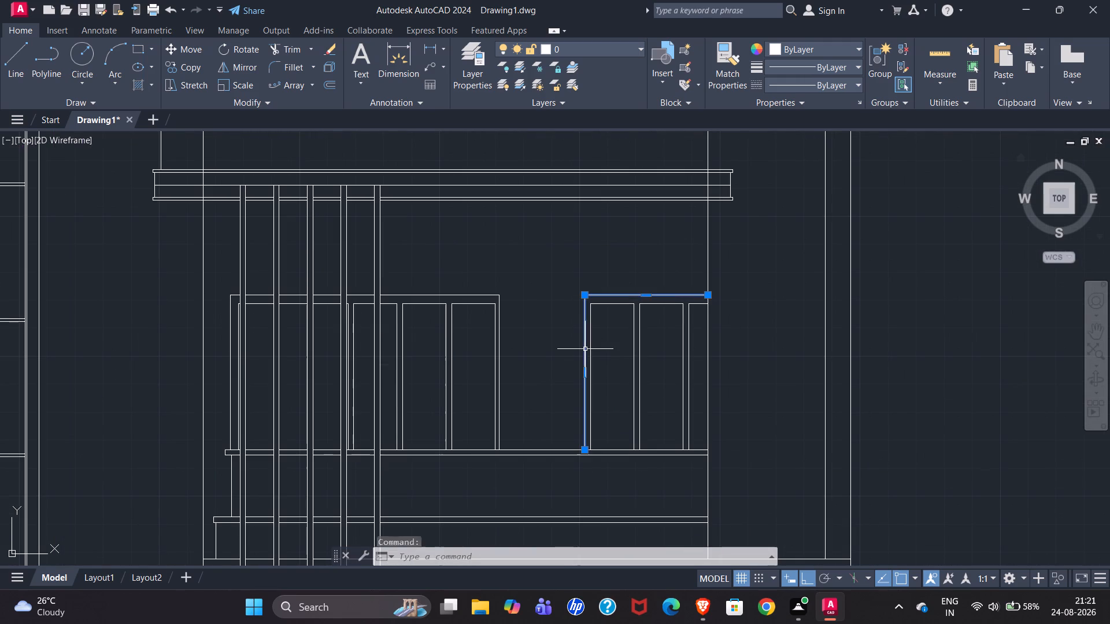
pyautogui.scroll(-3, 584, 349)
pyautogui.scroll(3, 268, 355)
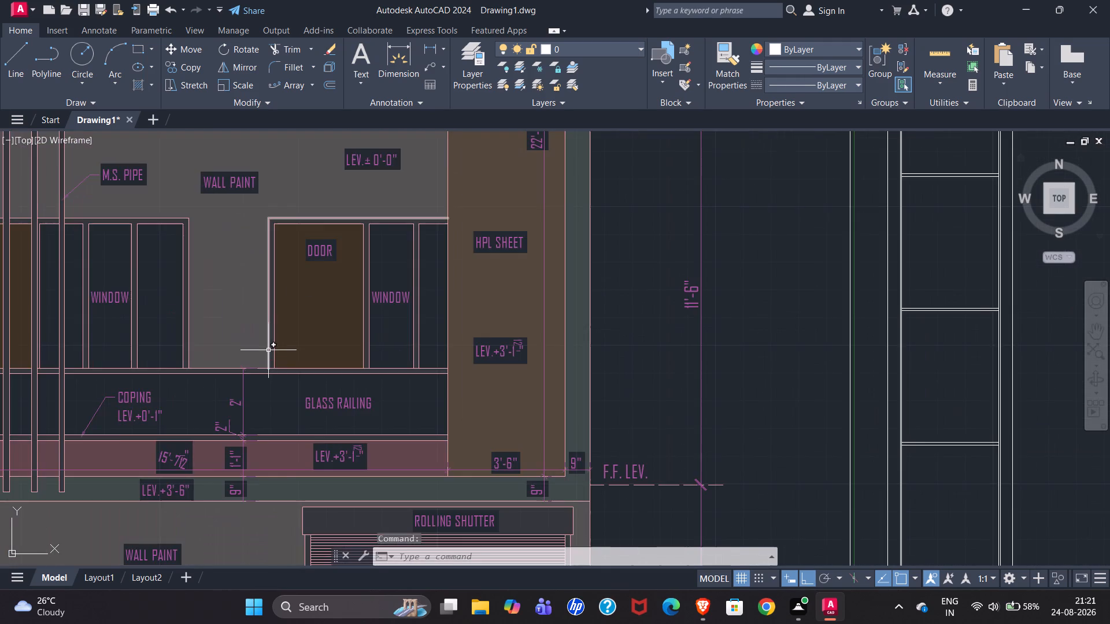
pyautogui.scroll(-2, 251, 351)
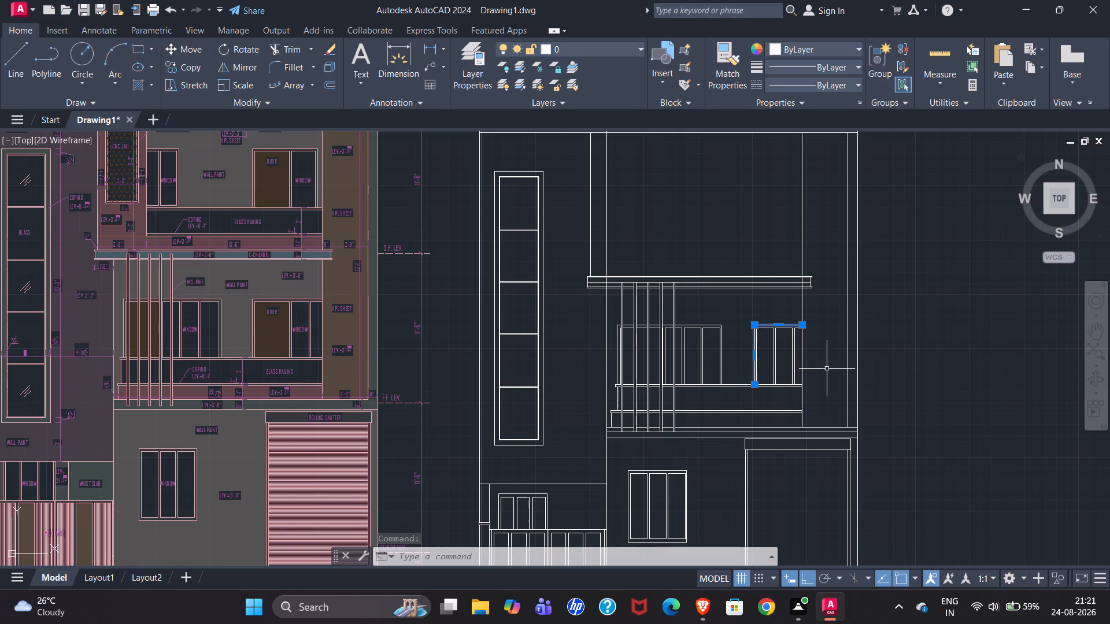
pyautogui.scroll(2, 800, 355)
pyautogui.scroll(-2, 751, 352)
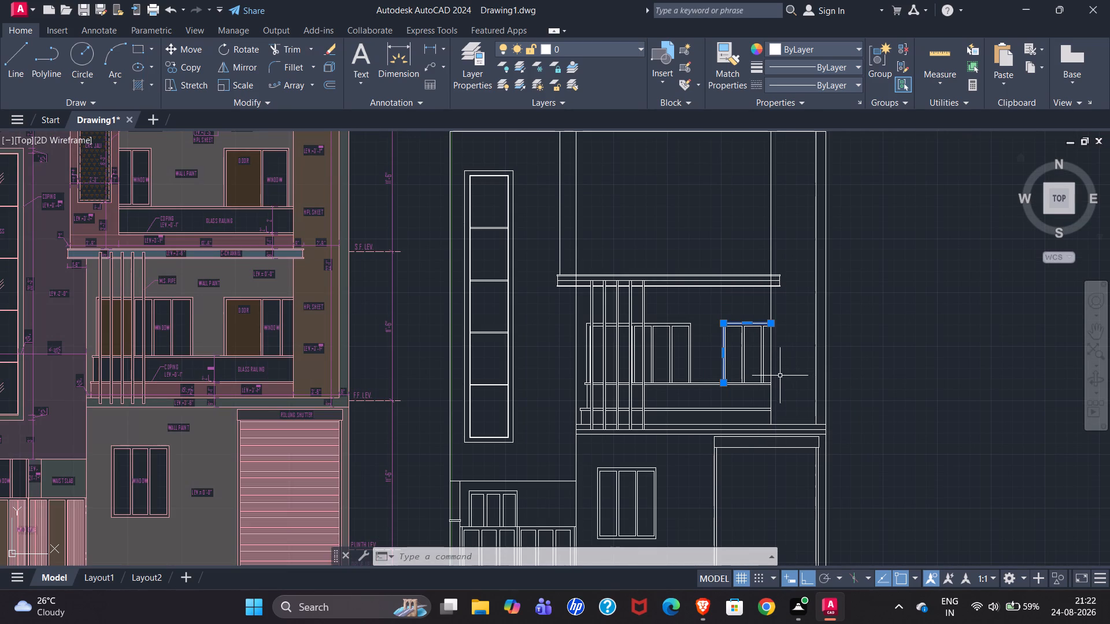
pyautogui.scroll(3, 738, 370)
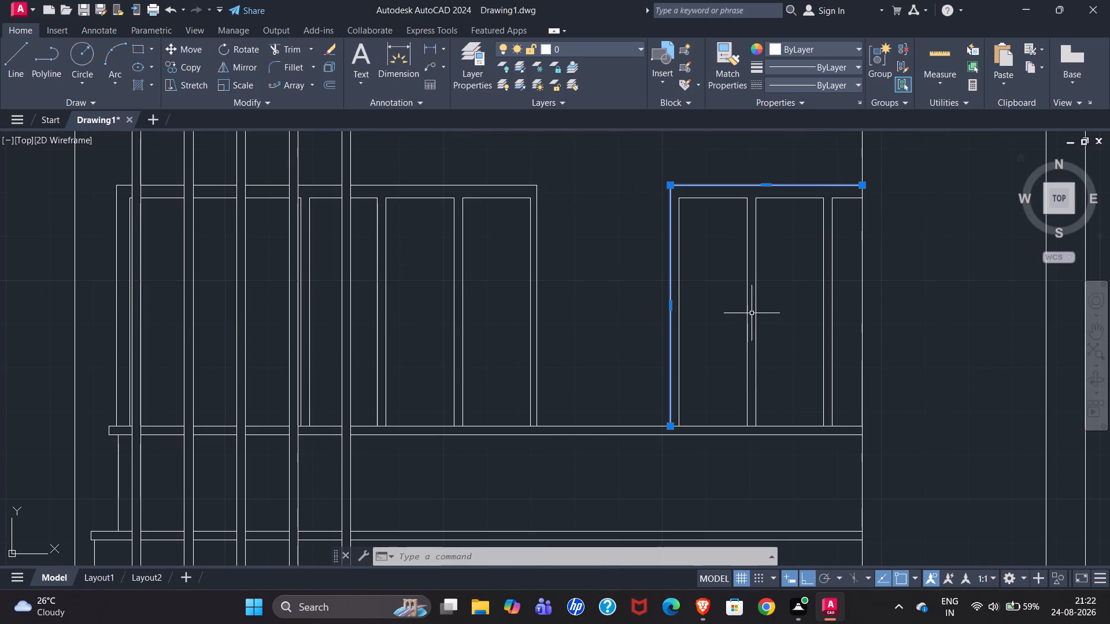
pyautogui.scroll(-2, 706, 295)
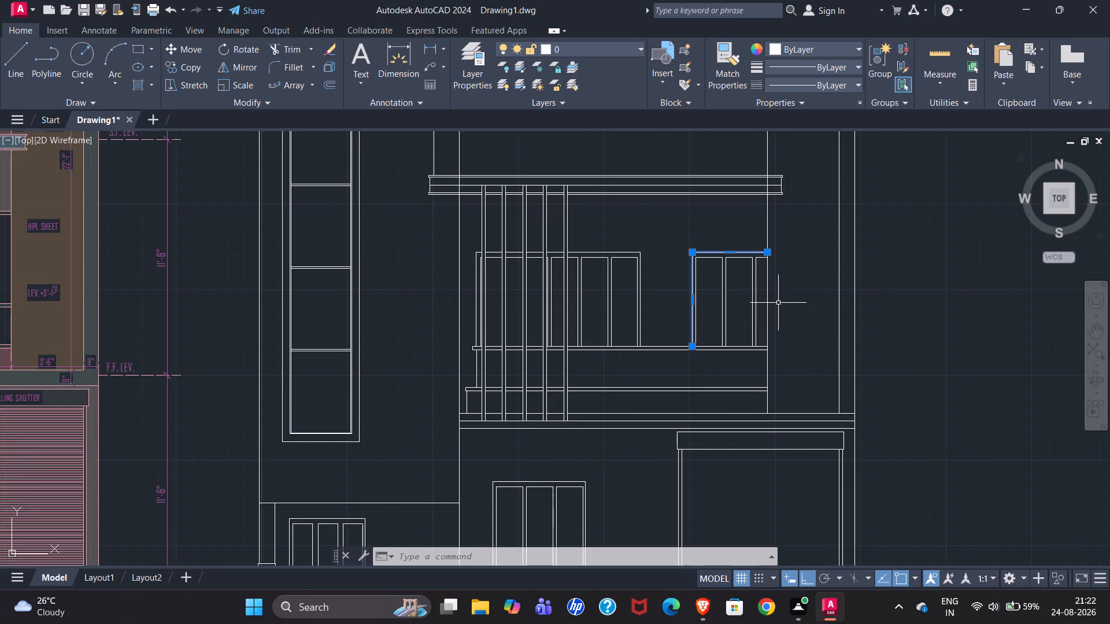
pyautogui.scroll(-1, 786, 300)
pyautogui.scroll(2, 719, 302)
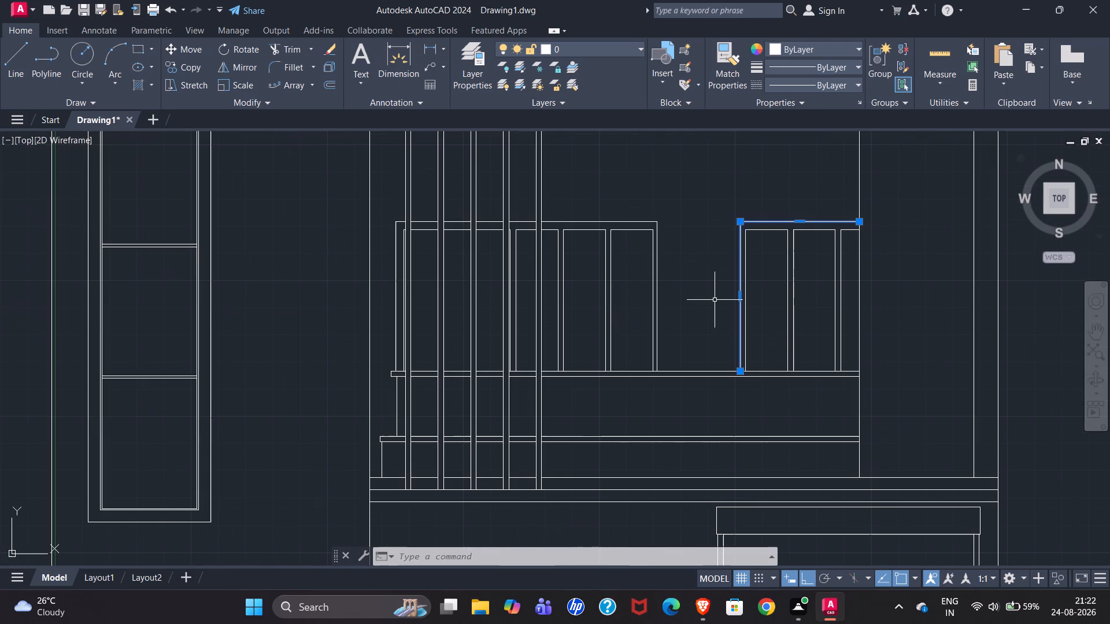
pyautogui.scroll(2, 746, 292)
pyautogui.click(724, 307)
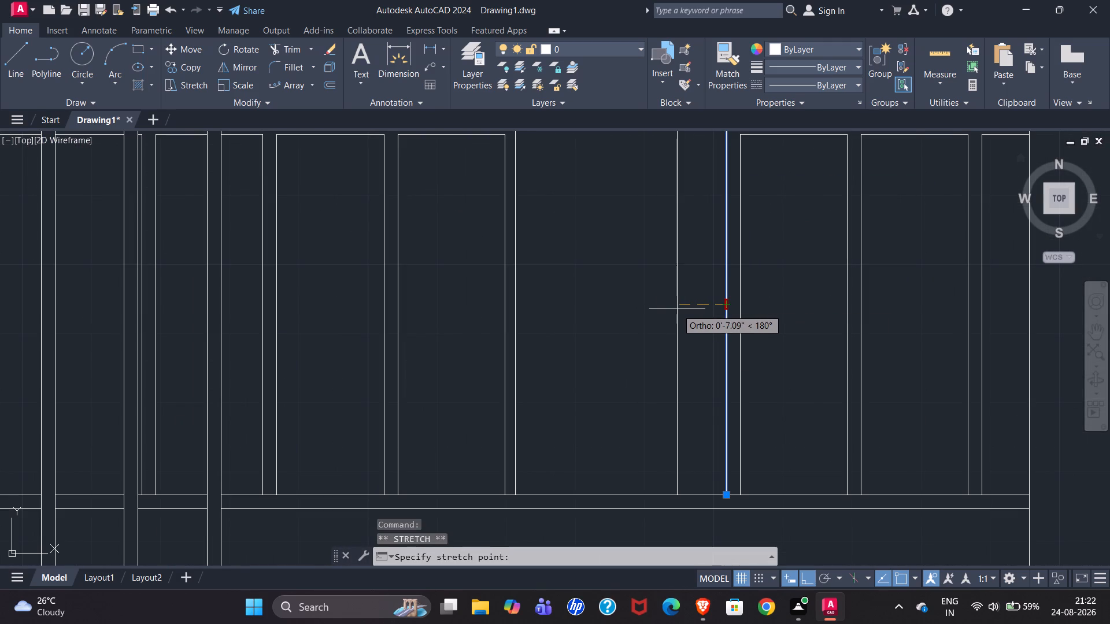
pyautogui.click(677, 309)
# Stretch the left edge of that opening's first inner panel about 7" to the left, widening it as the door leaf.
pyautogui.click(739, 303)
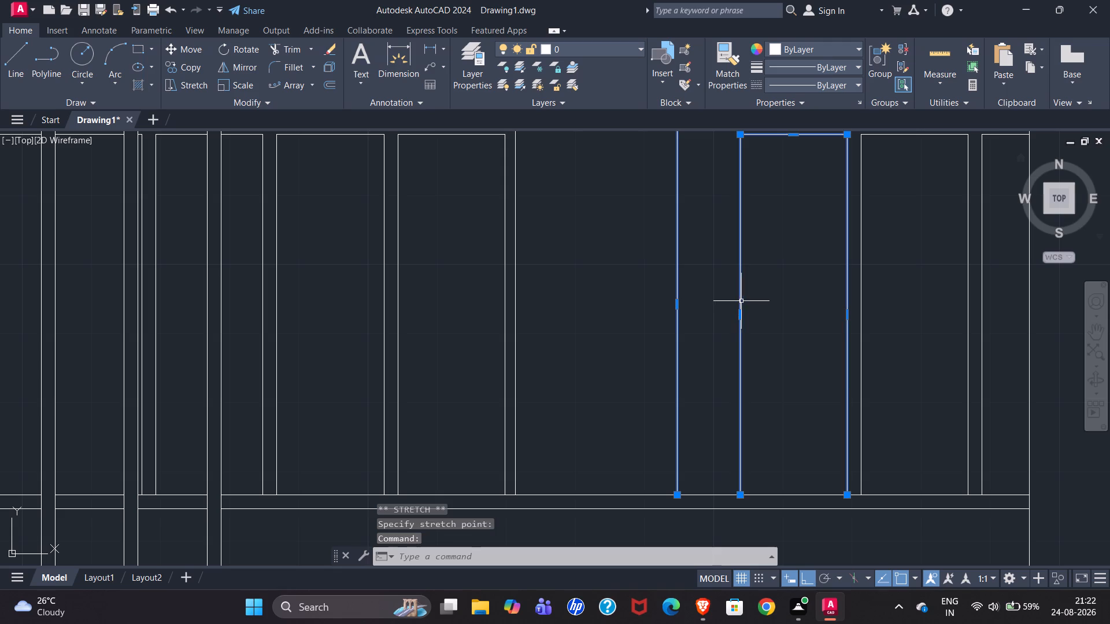
pyautogui.click(739, 315)
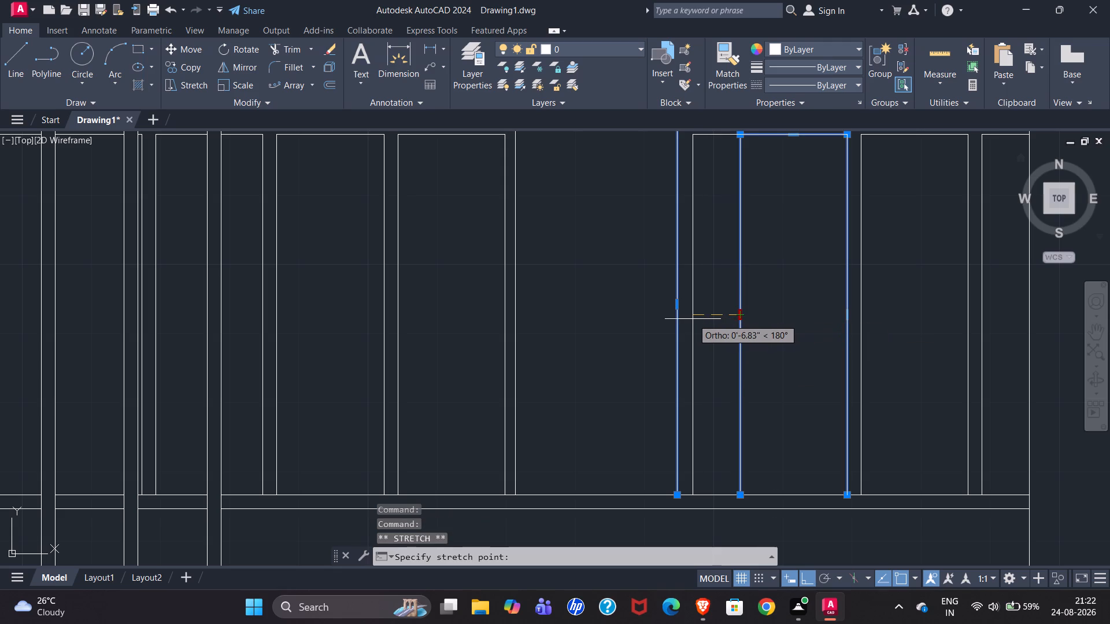
pyautogui.click(689, 320)
pyautogui.scroll(-2, 608, 341)
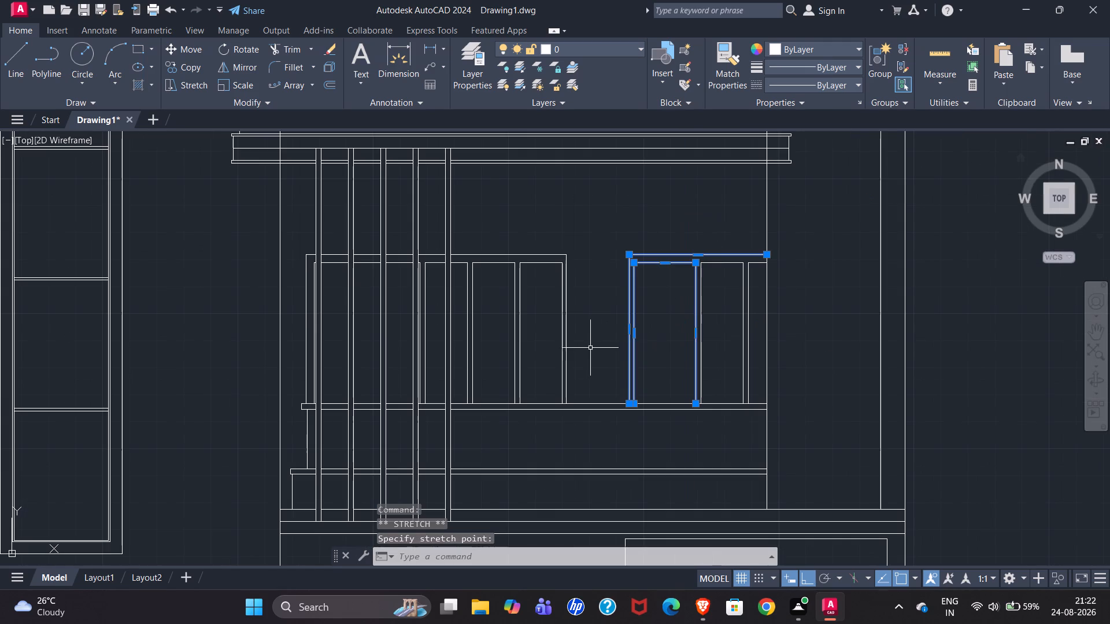
pyautogui.press('Escape')
# Examine the reference's second-floor band, coping and glass railing dimensions above the C-channel.
pyautogui.scroll(-2, 604, 366)
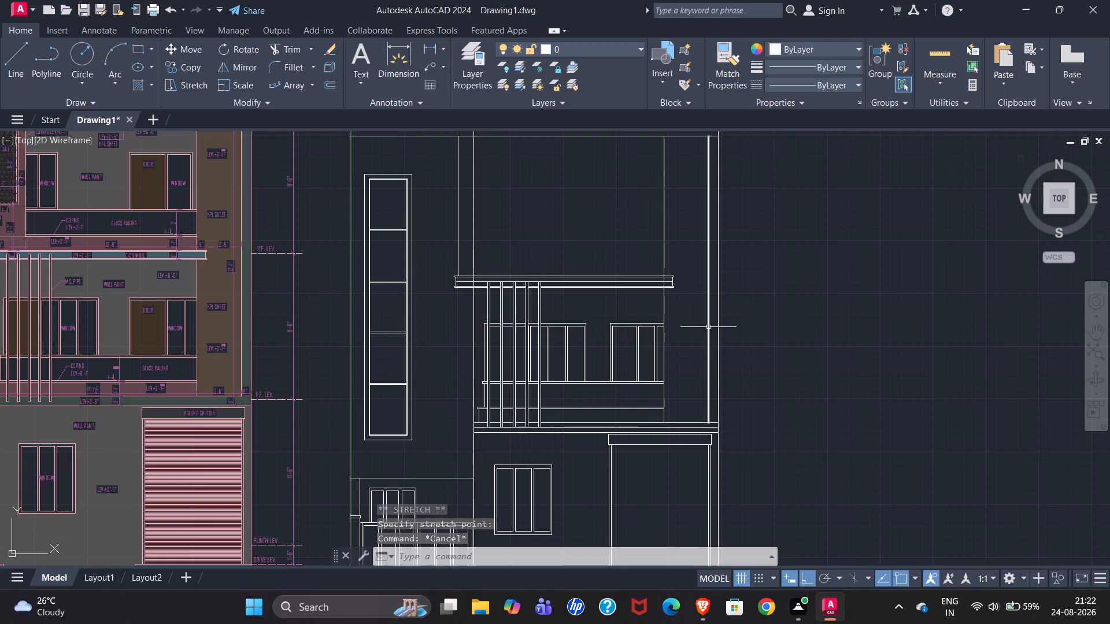
pyautogui.scroll(-1, 555, 306)
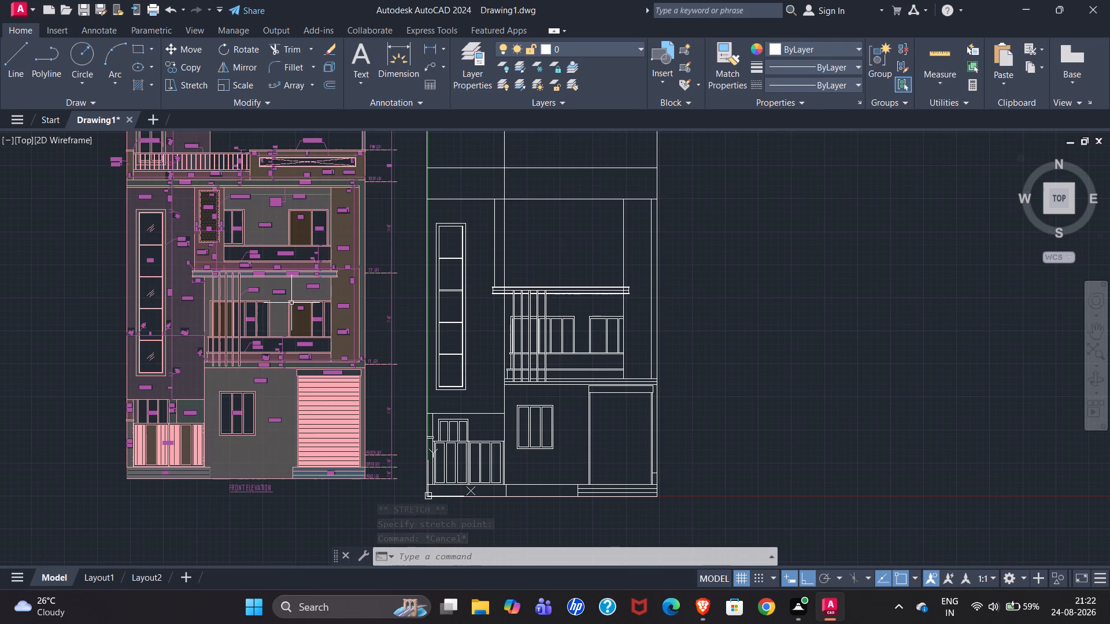
pyautogui.scroll(-1, 601, 358)
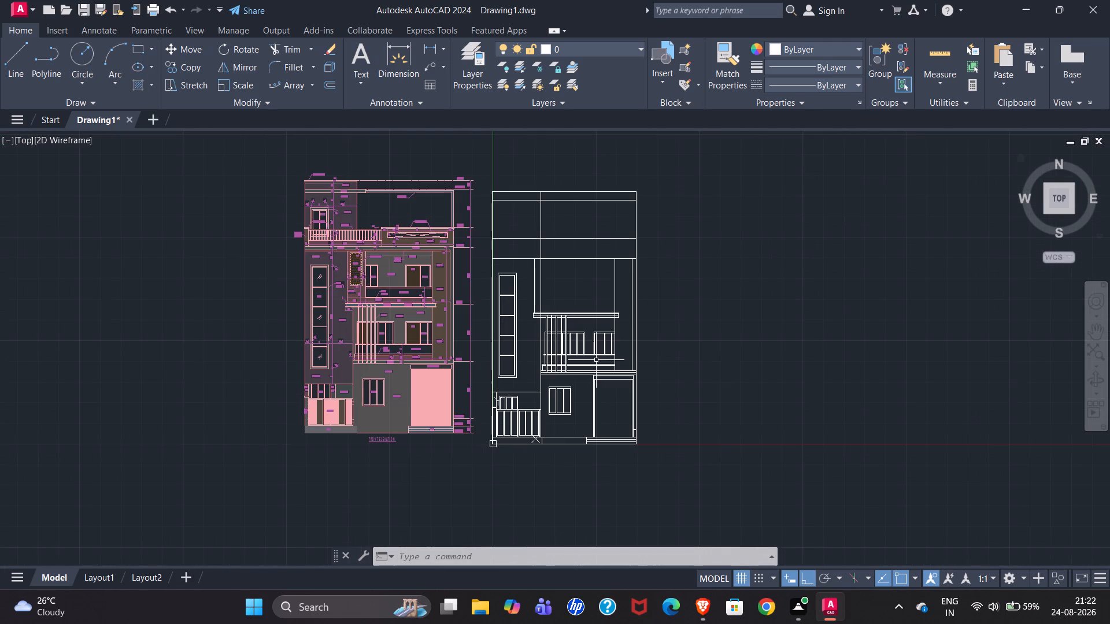
pyautogui.scroll(2, 497, 264)
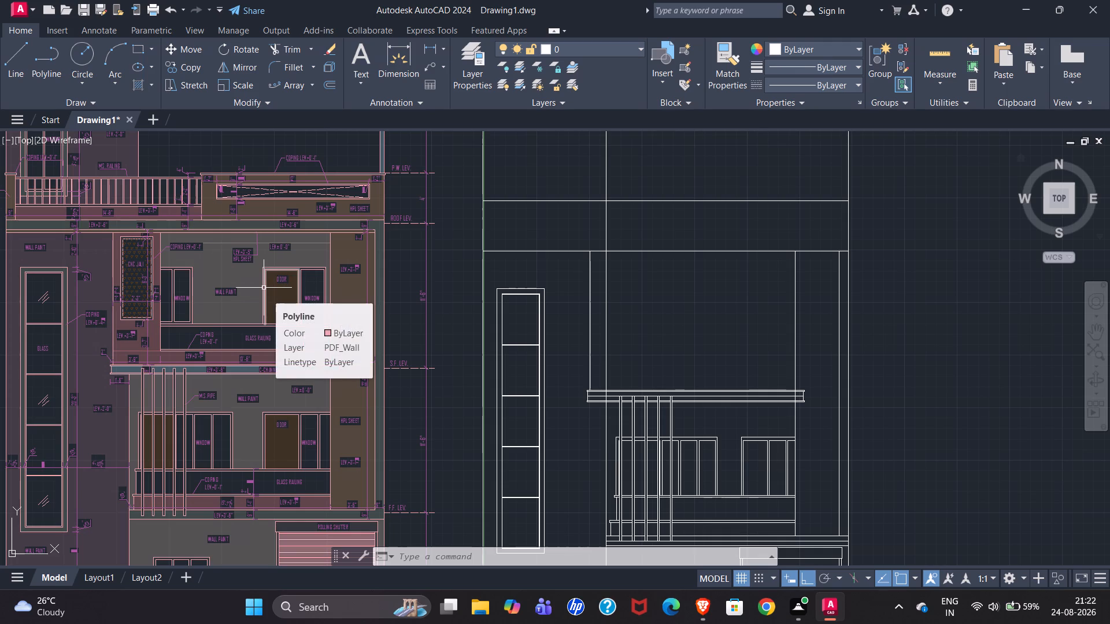
pyautogui.scroll(2, 175, 365)
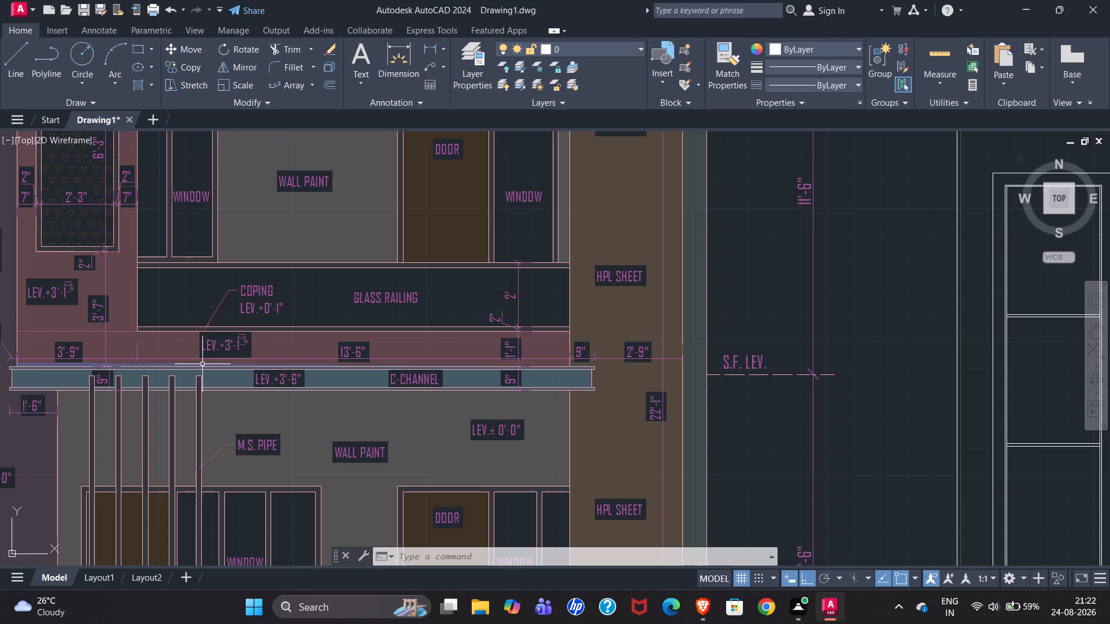
pyautogui.scroll(4, 202, 367)
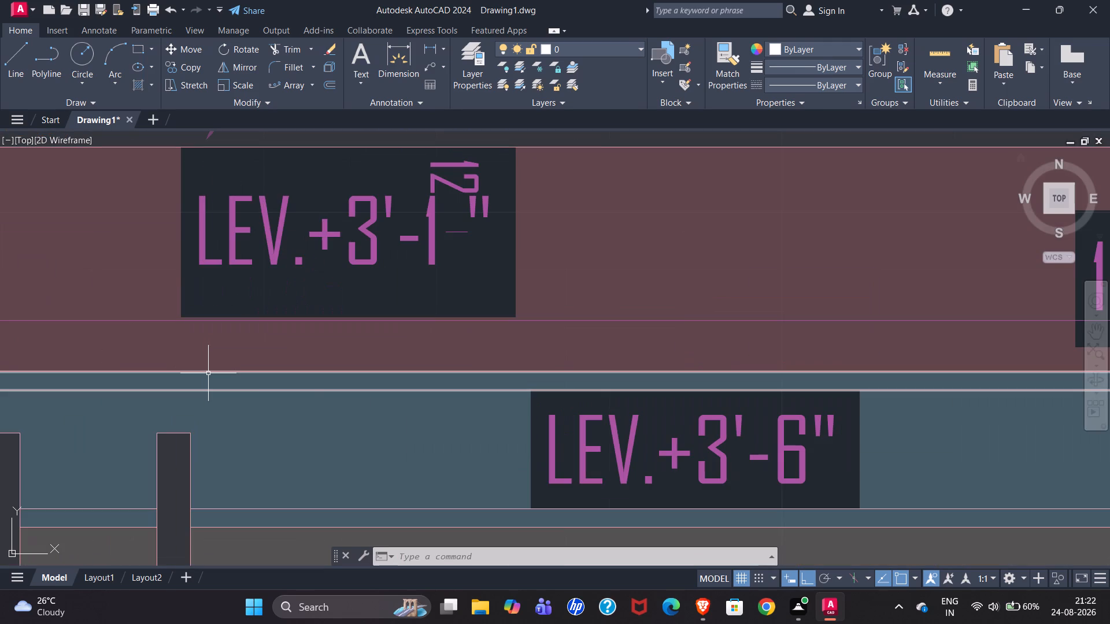
pyautogui.scroll(-4, 179, 382)
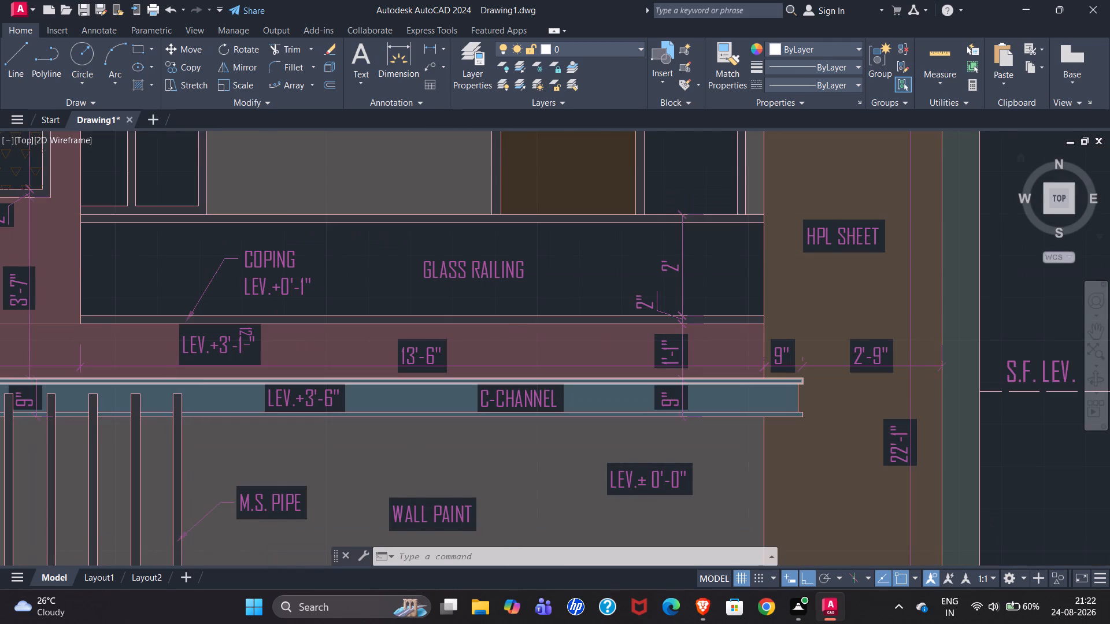
pyautogui.scroll(-1, 177, 377)
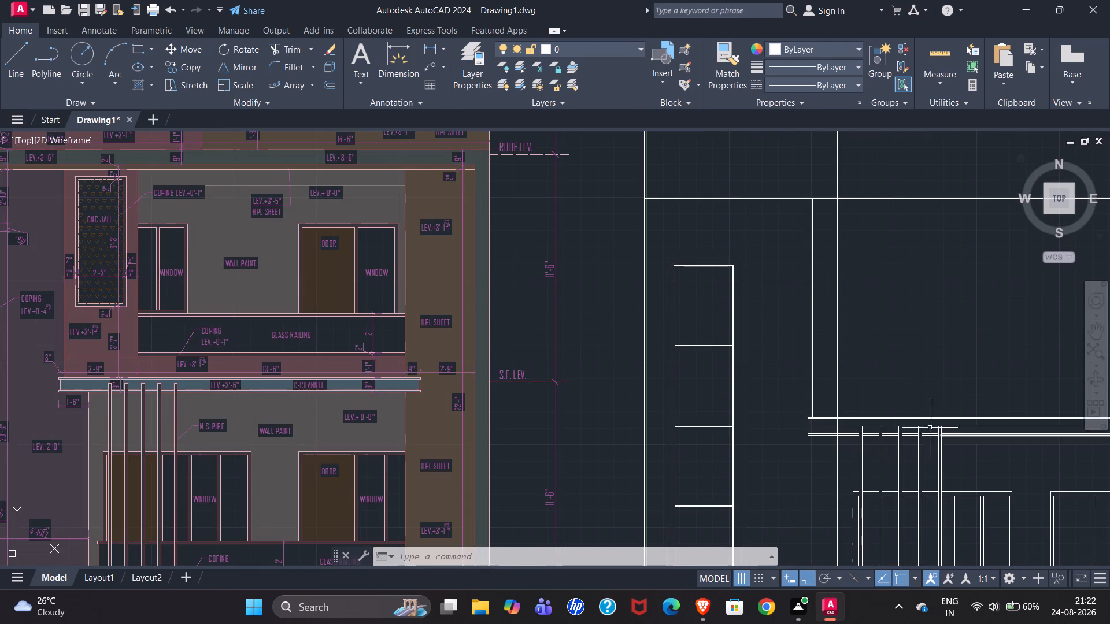
pyautogui.scroll(3, 902, 425)
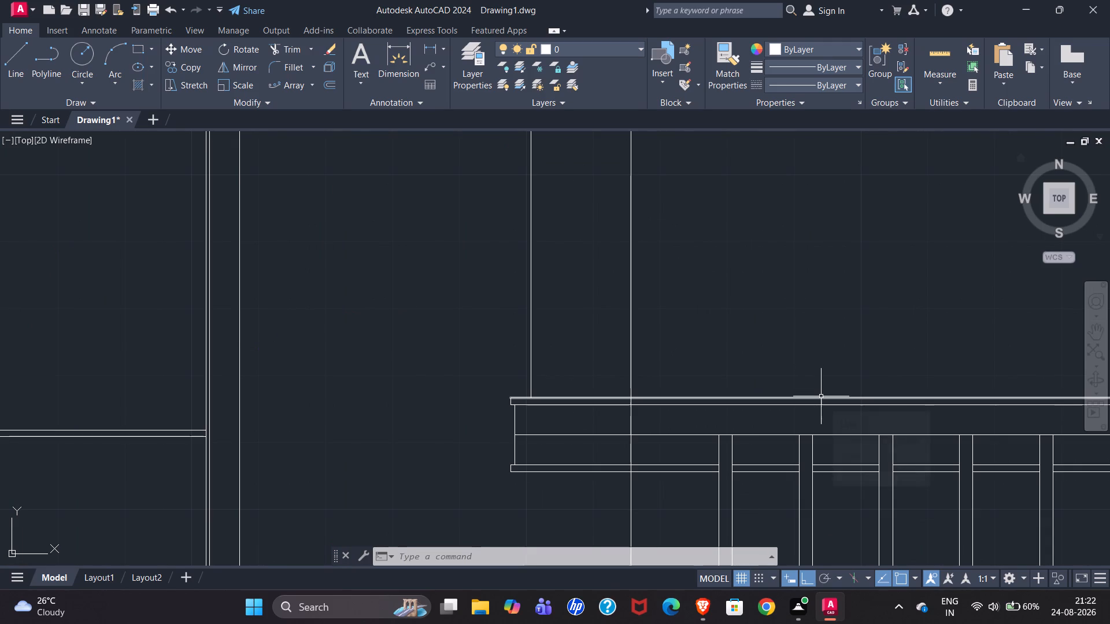
# Offset the C-channel's top line 1'1" upward to form the top of the second-floor wall band.
pyautogui.click(821, 396)
pyautogui.scroll(-2, 390, 345)
pyautogui.scroll(-1, 517, 365)
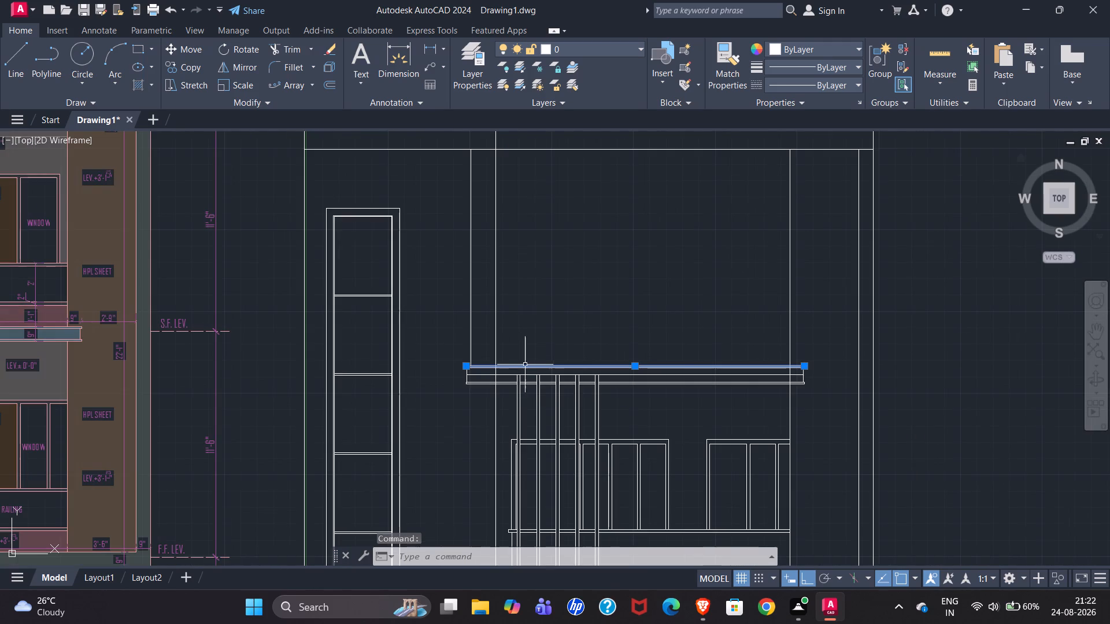
pyautogui.scroll(-1, 648, 305)
pyautogui.scroll(1, 120, 318)
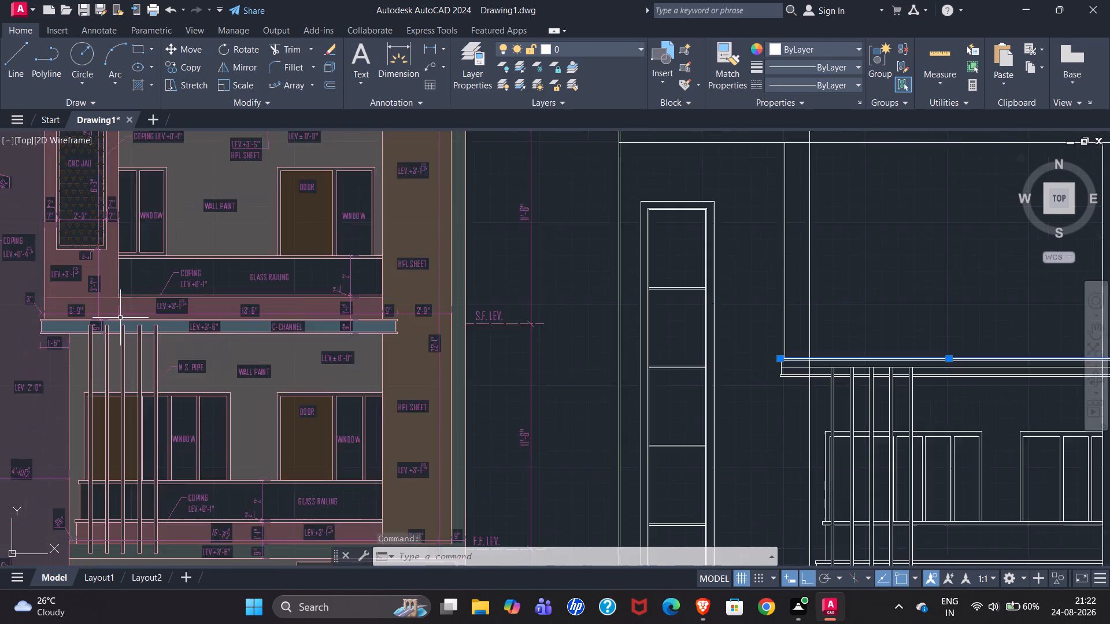
pyautogui.scroll(1, 120, 318)
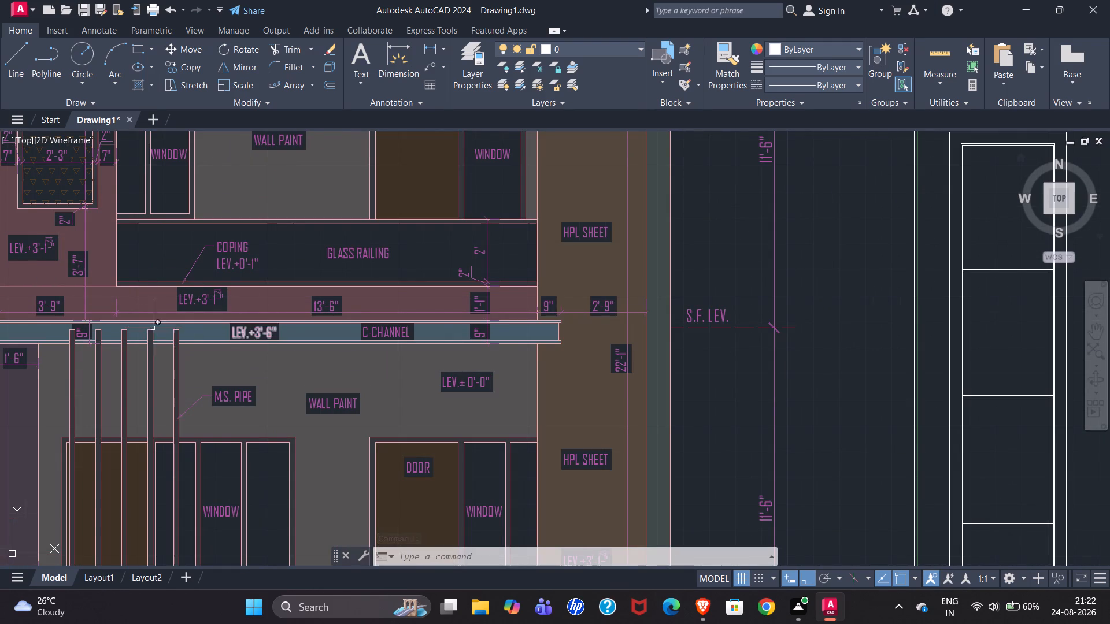
pyautogui.scroll(-2, 12, 323)
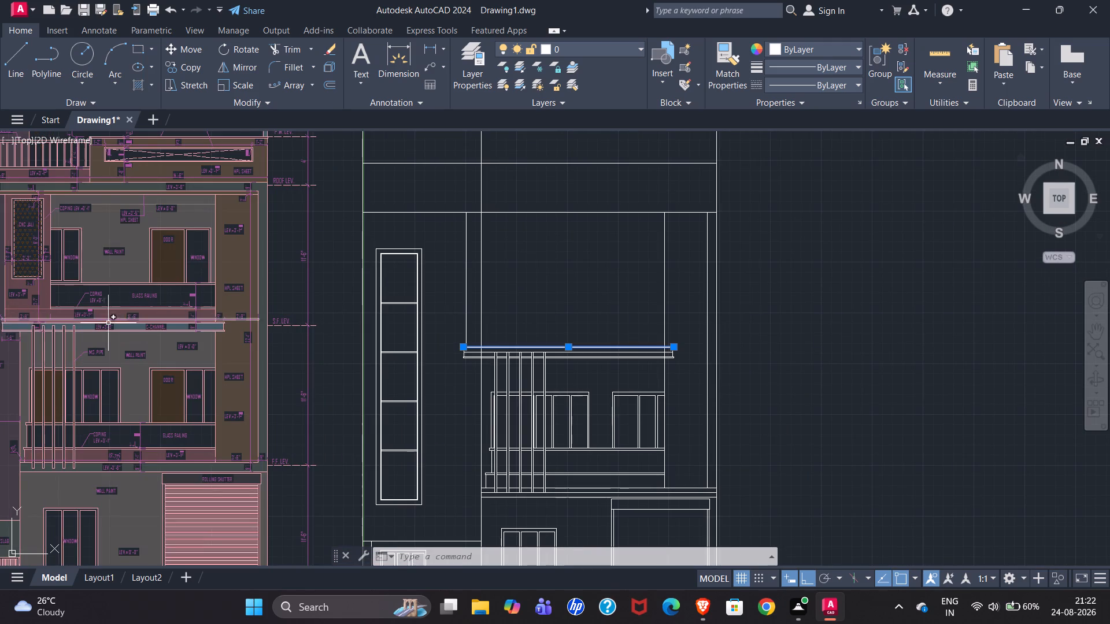
pyautogui.scroll(4, 146, 305)
pyautogui.scroll(-3, 203, 299)
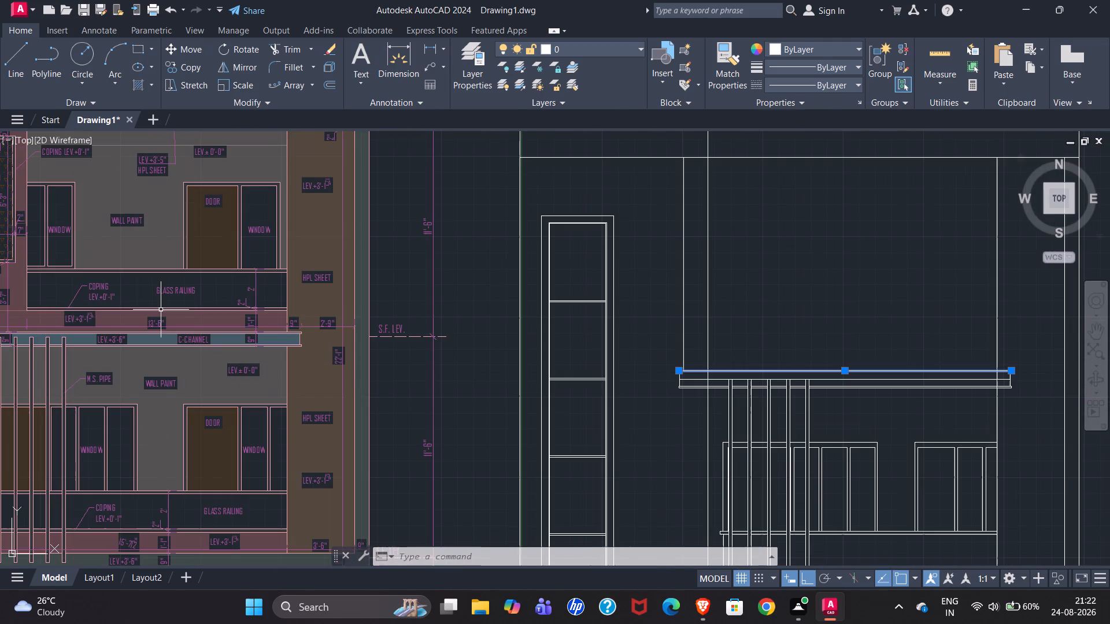
pyautogui.scroll(-1, 102, 309)
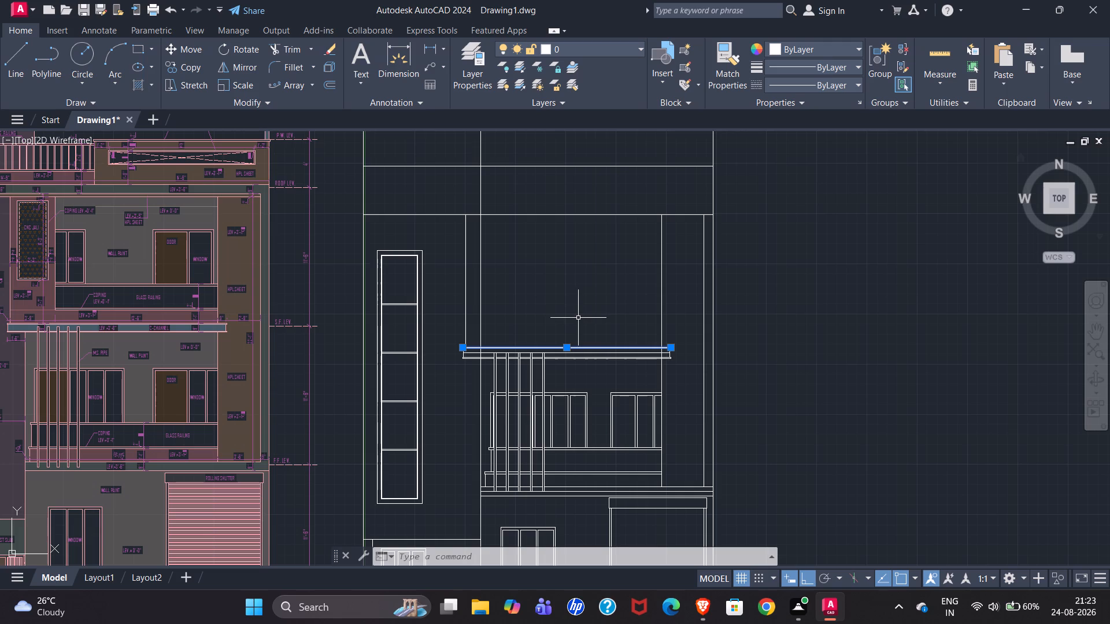
pyautogui.press('o')
pyautogui.press('Return')
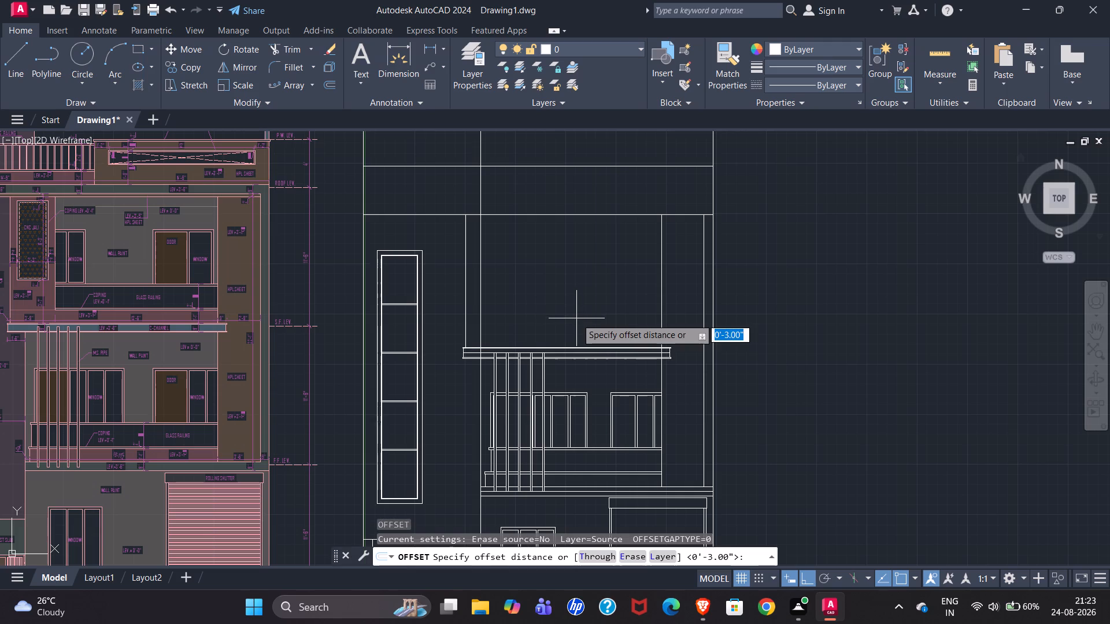
pyautogui.write('1\'1"')
pyautogui.press('Return')
pyautogui.click(572, 320)
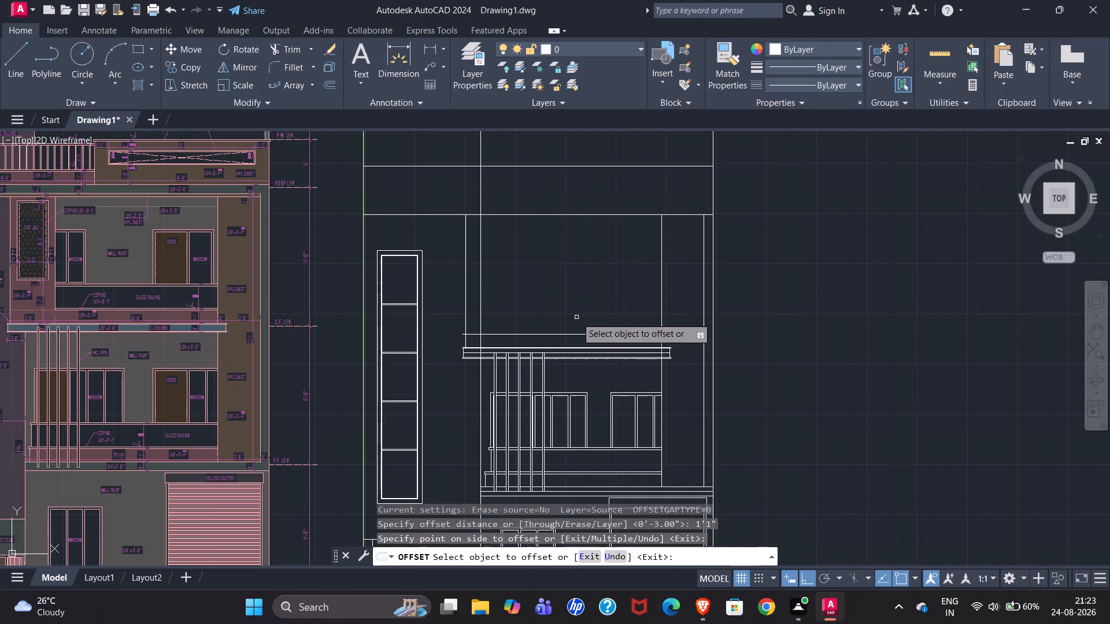
# Offset the wall band's new top line 2" upward for the coping.
pyautogui.scroll(3, 593, 336)
pyautogui.click(595, 328)
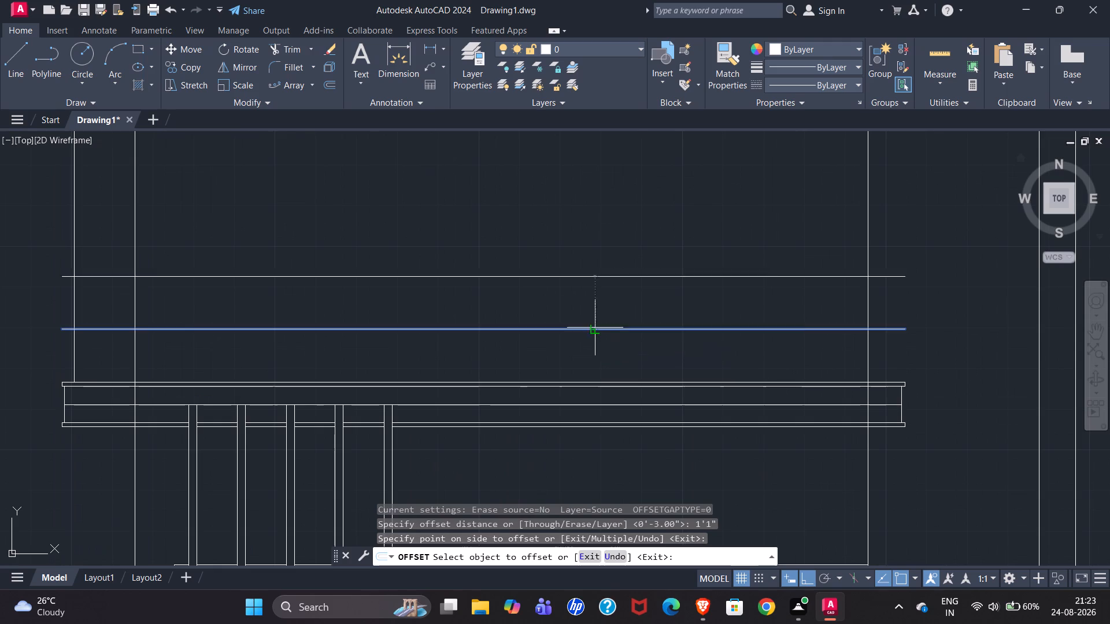
pyautogui.write('2"')
pyautogui.press('Return')
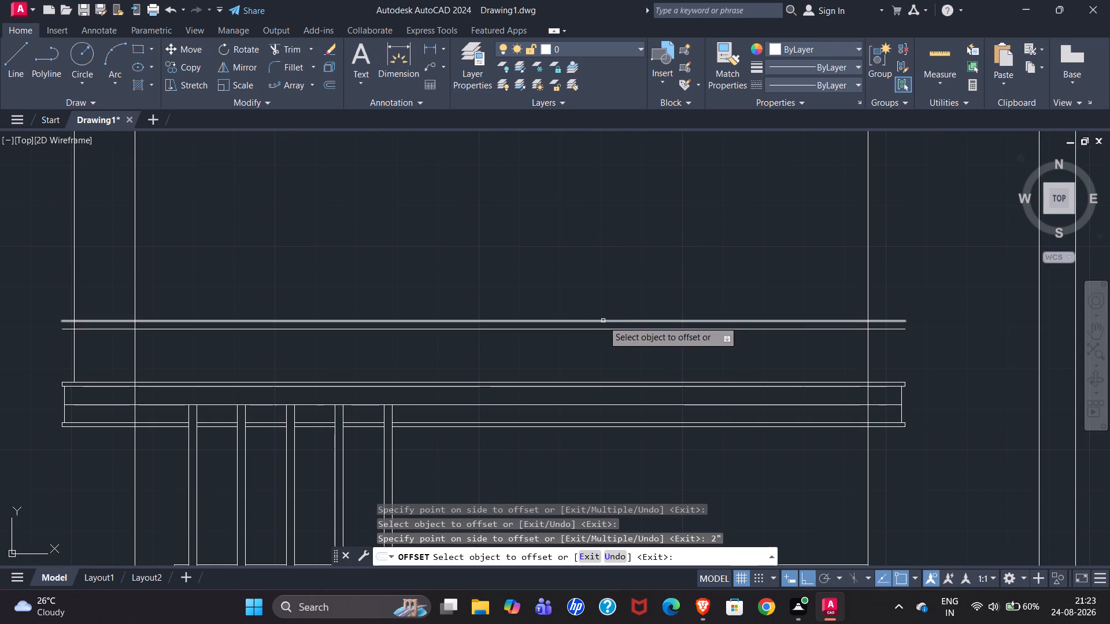
# Offset the second-floor coping's top line 2' upward to set the glass railing height.
pyautogui.click(603, 321)
pyautogui.press('2')
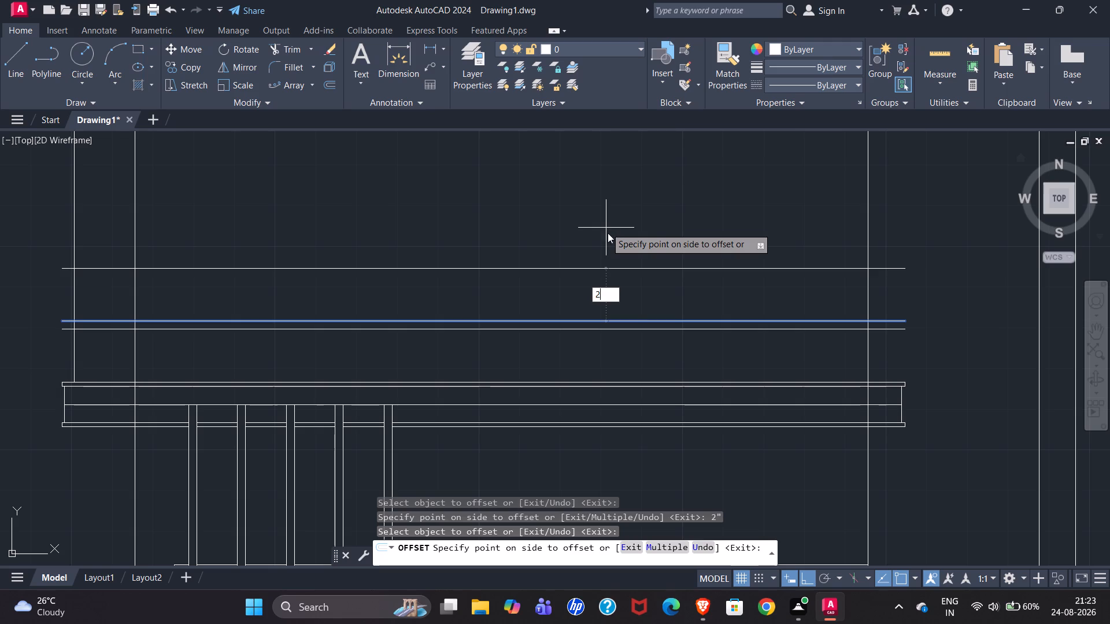
pyautogui.press("'")
pyautogui.press('Return')
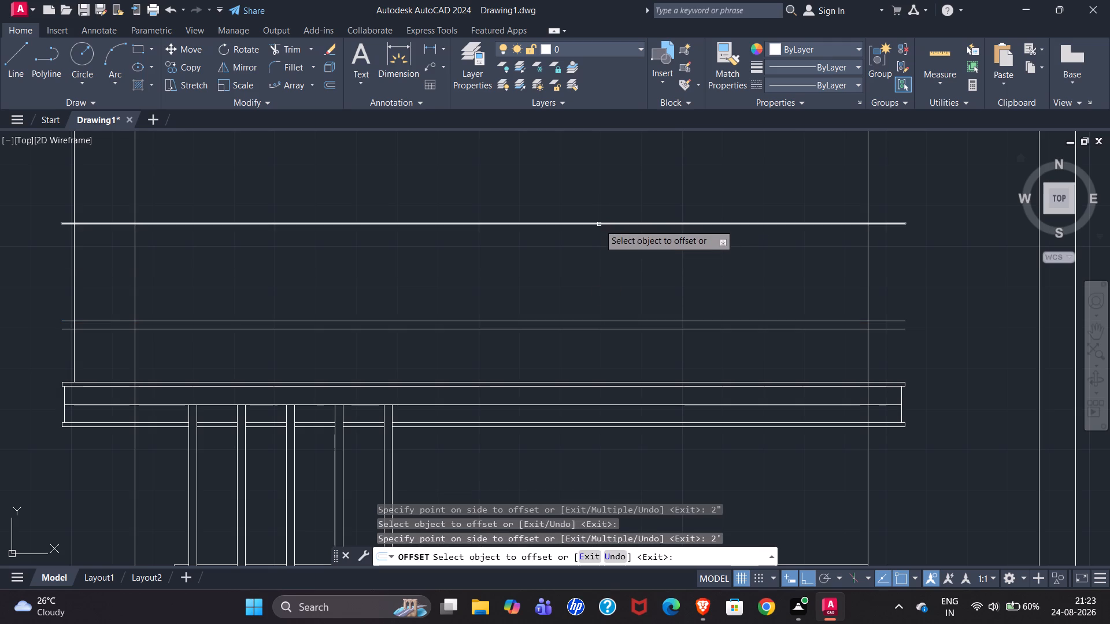
# Offset the glass railing's new top line 2" upward to form its top rail.
pyautogui.click(599, 224)
pyautogui.write('2"')
pyautogui.press('Return')
pyautogui.scroll(-1, 643, 254)
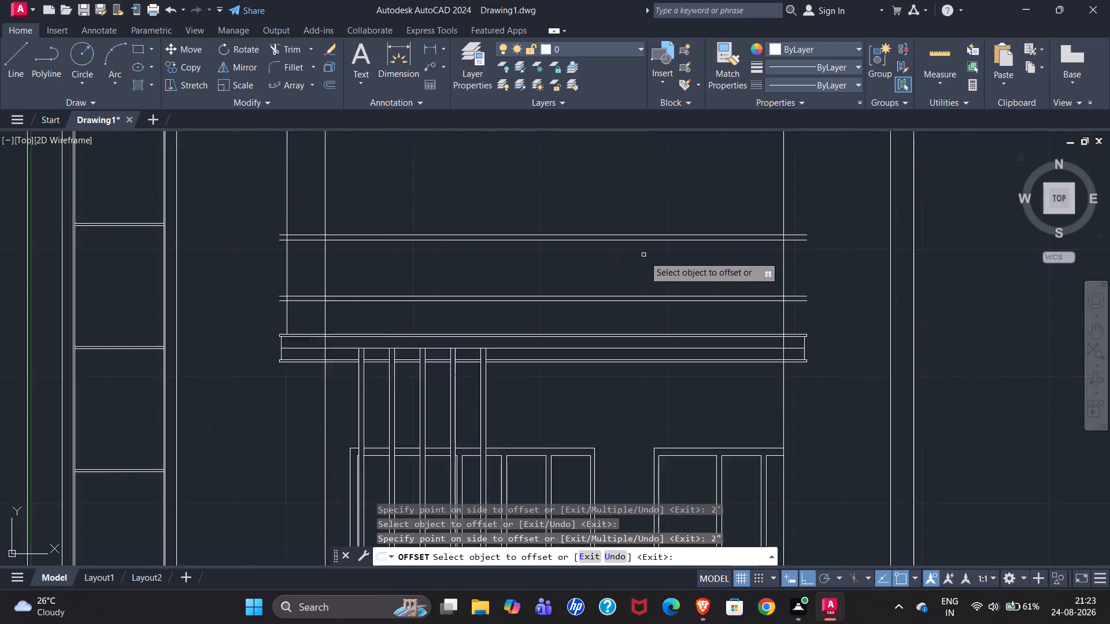
pyautogui.scroll(-1, 644, 256)
pyautogui.scroll(-1, 767, 273)
pyautogui.press('Escape')
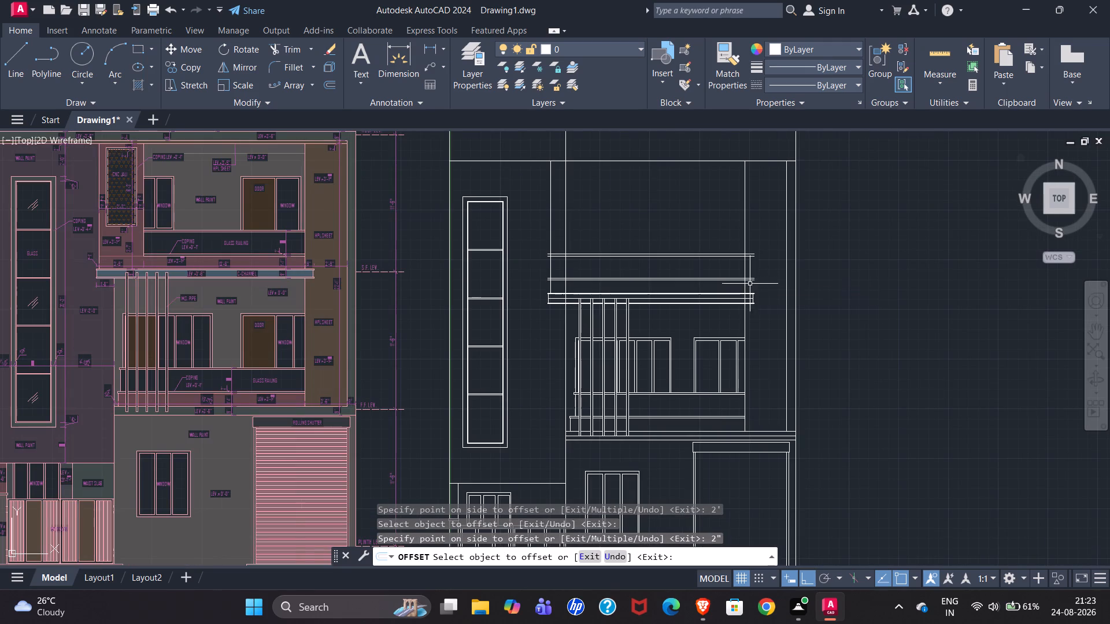
# Trim the ends of the coping and railing lines that overhang the wall's vertical edges on both sides.
pyautogui.press('t')
pyautogui.press('r')
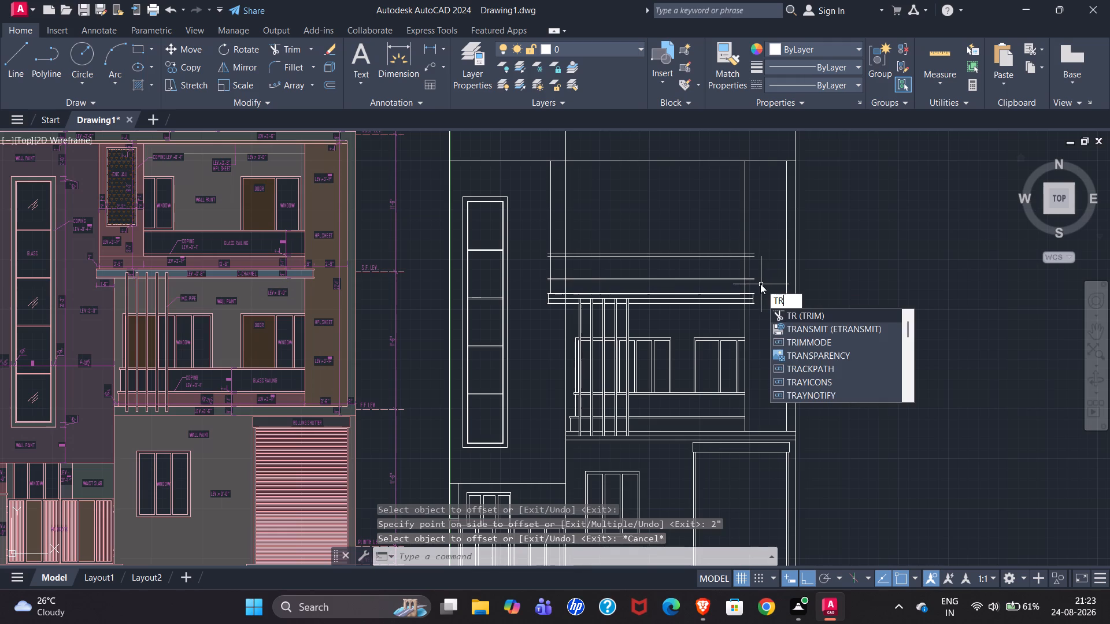
pyautogui.press('Return')
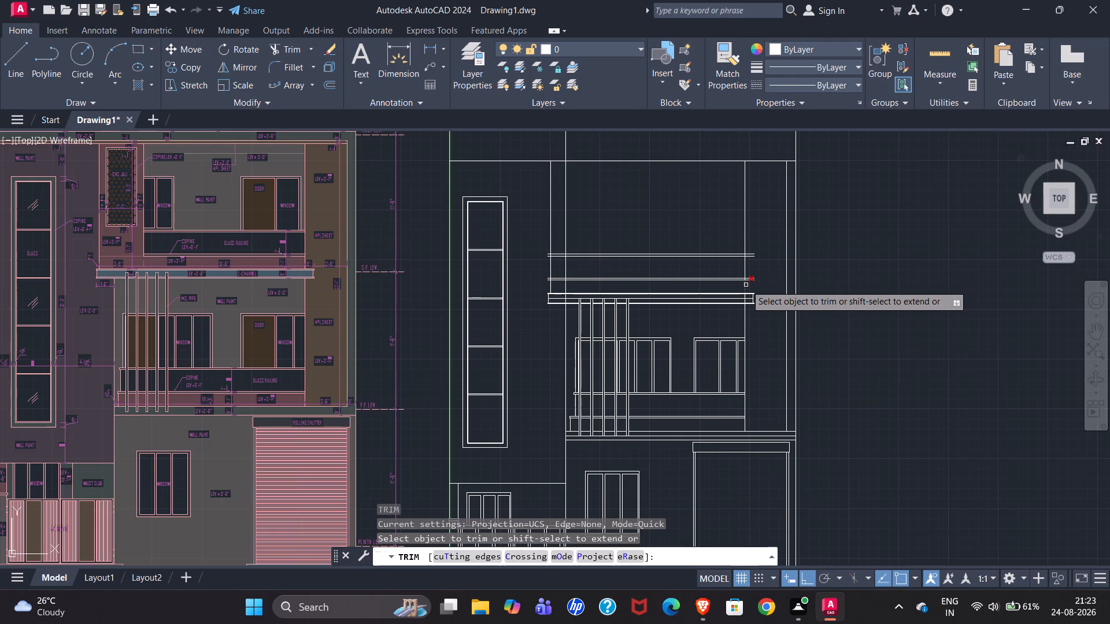
pyautogui.scroll(2, 749, 288)
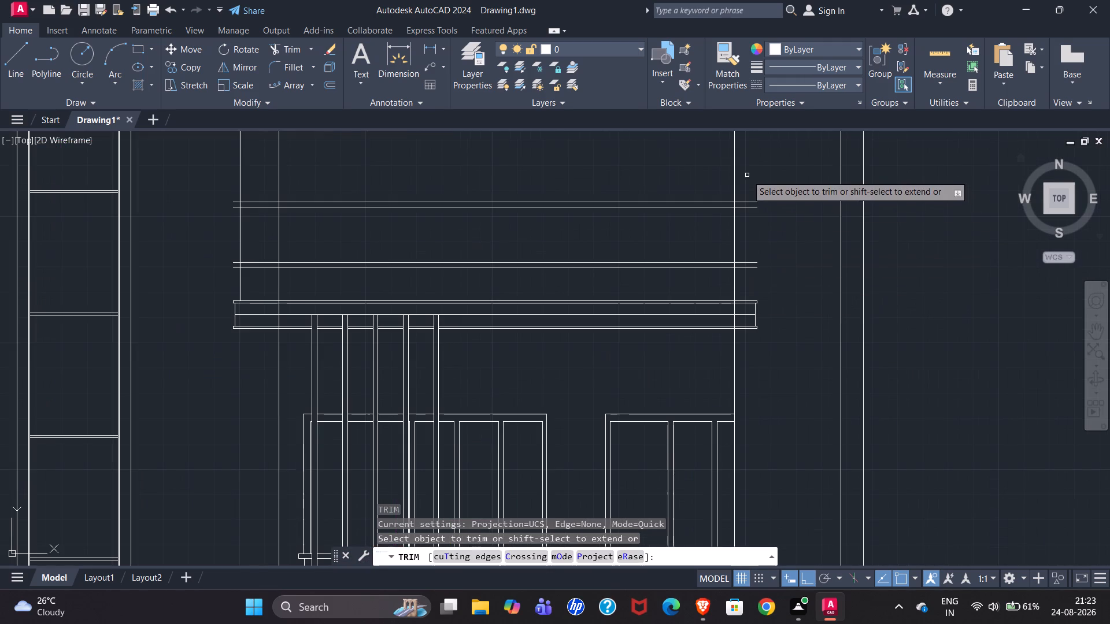
pyautogui.moveTo(748, 179); pyautogui.dragTo(749, 278)
pyautogui.scroll(-1, 811, 244)
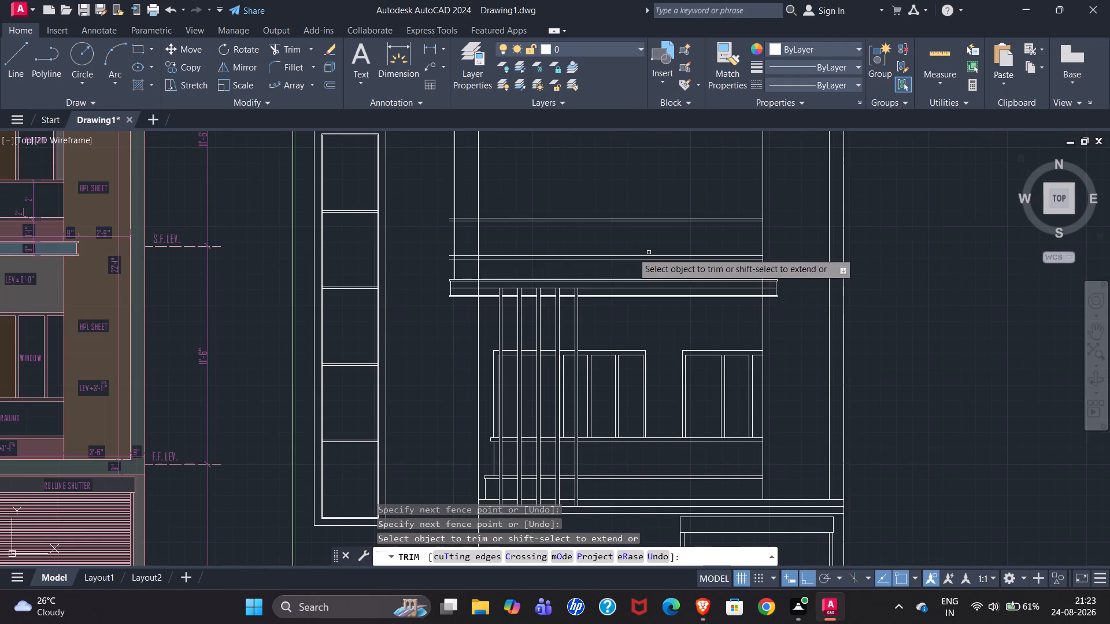
pyautogui.scroll(3, 438, 221)
pyautogui.moveTo(476, 195); pyautogui.dragTo(484, 283)
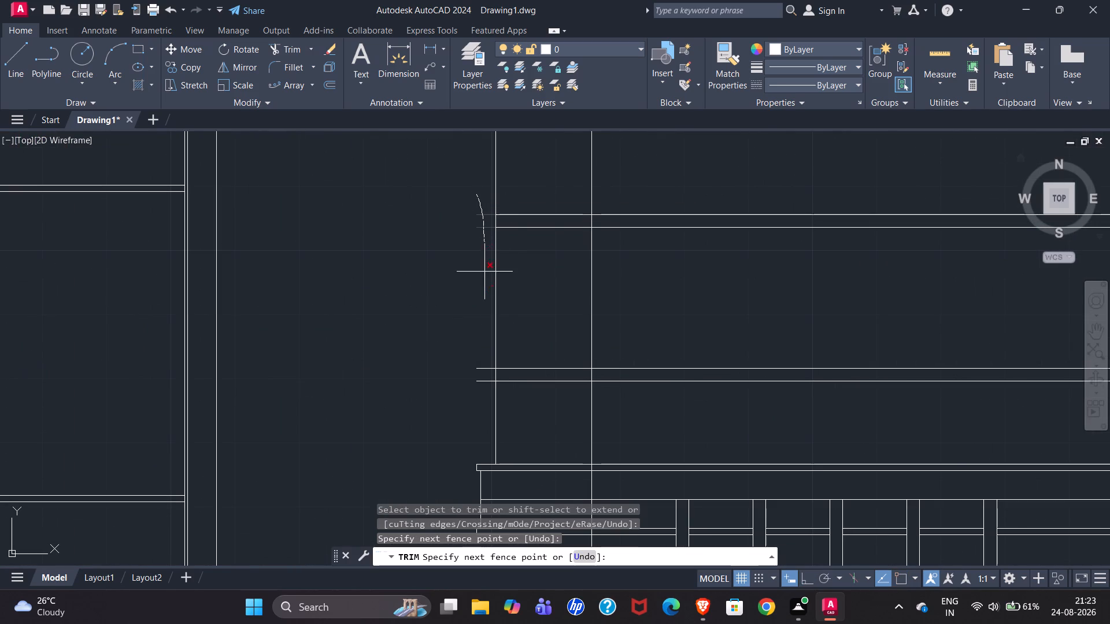
pyautogui.moveTo(484, 283); pyautogui.dragTo(487, 388)
pyautogui.scroll(-4, 429, 272)
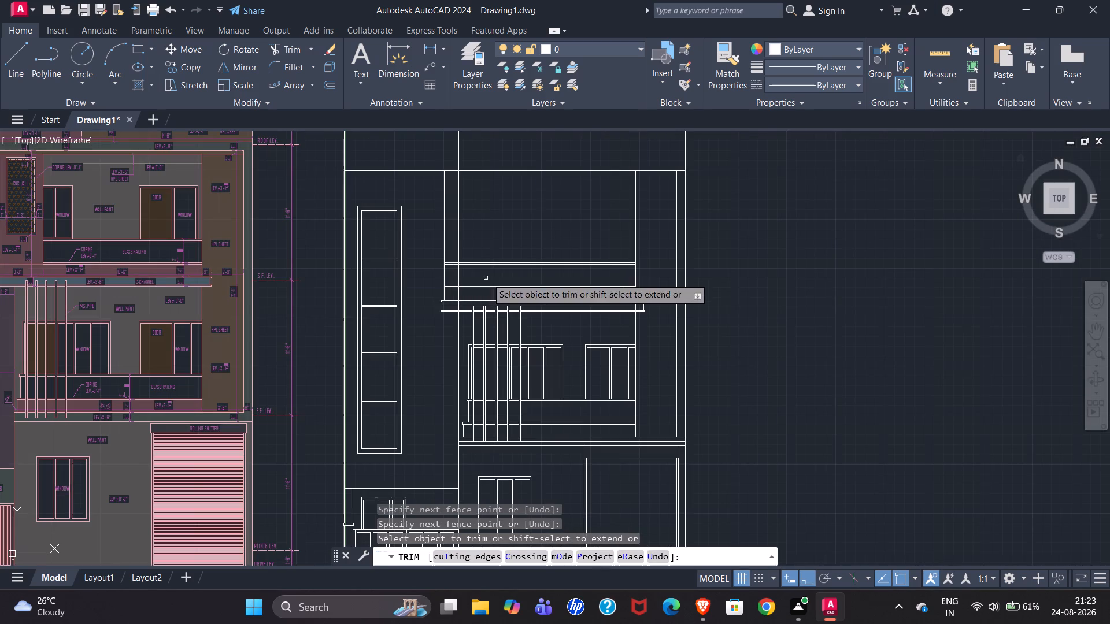
pyautogui.press('Escape')
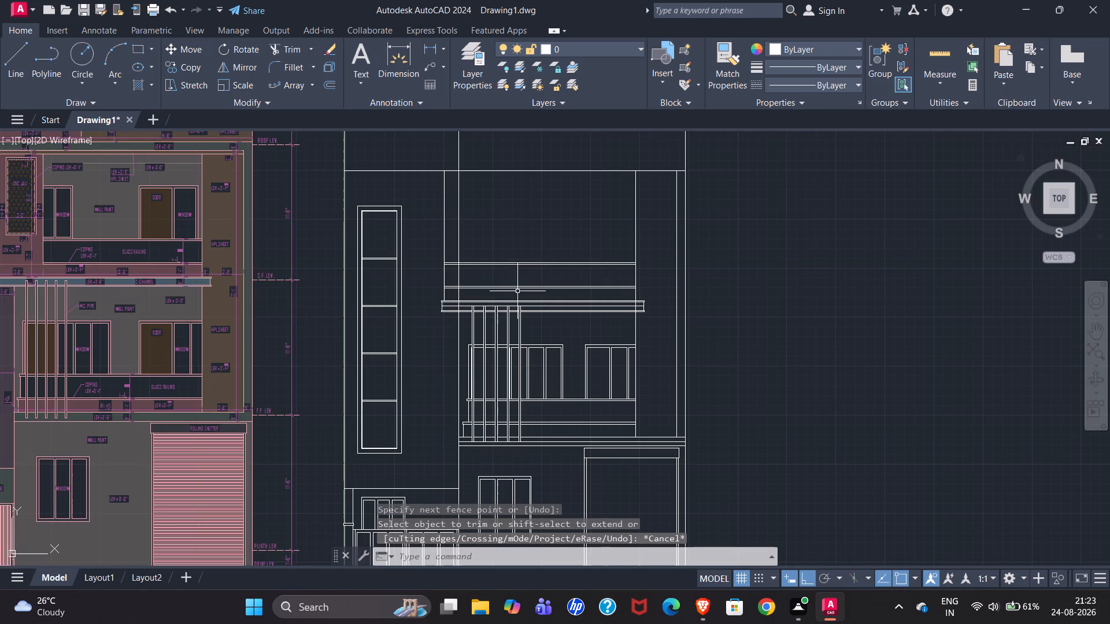
# Trim the inner vertical wall line at the C-channel's bottom flange and between the two horizontal roof lines.
pyautogui.scroll(3, 434, 321)
pyautogui.scroll(-2, 563, 288)
pyautogui.scroll(-1, 628, 263)
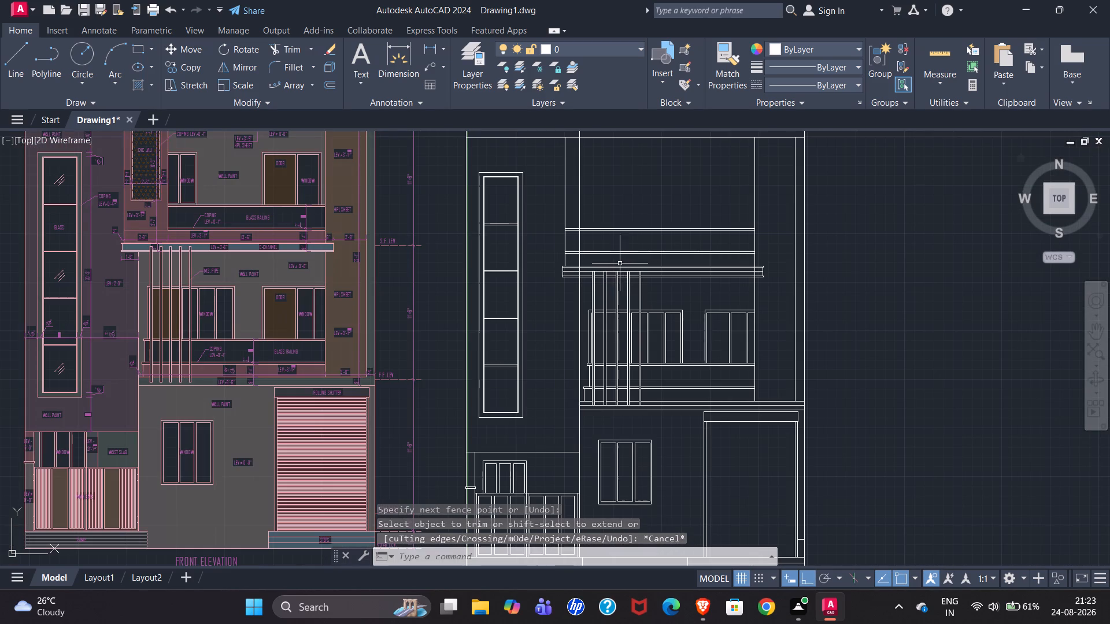
pyautogui.scroll(6, 579, 273)
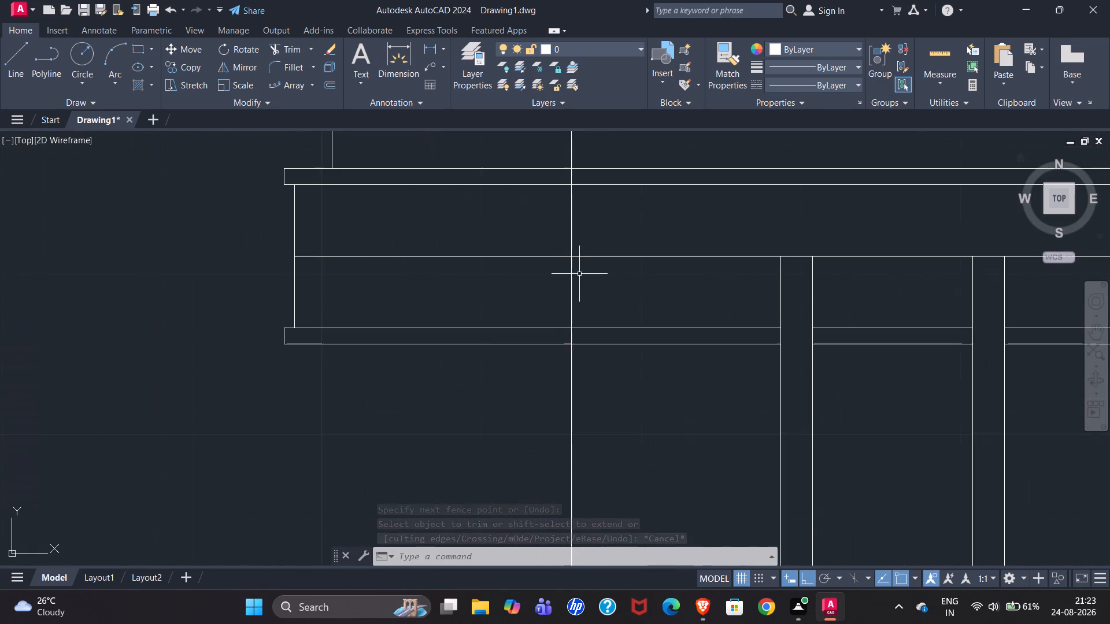
pyautogui.press('t')
pyautogui.press('r')
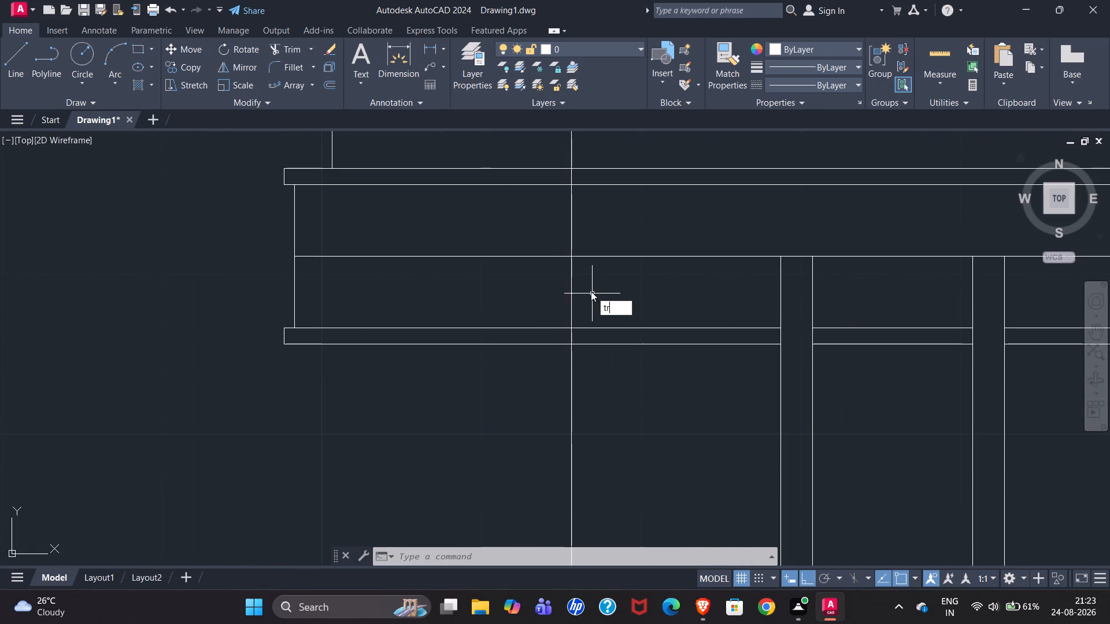
pyautogui.press('Return')
pyautogui.click(572, 336)
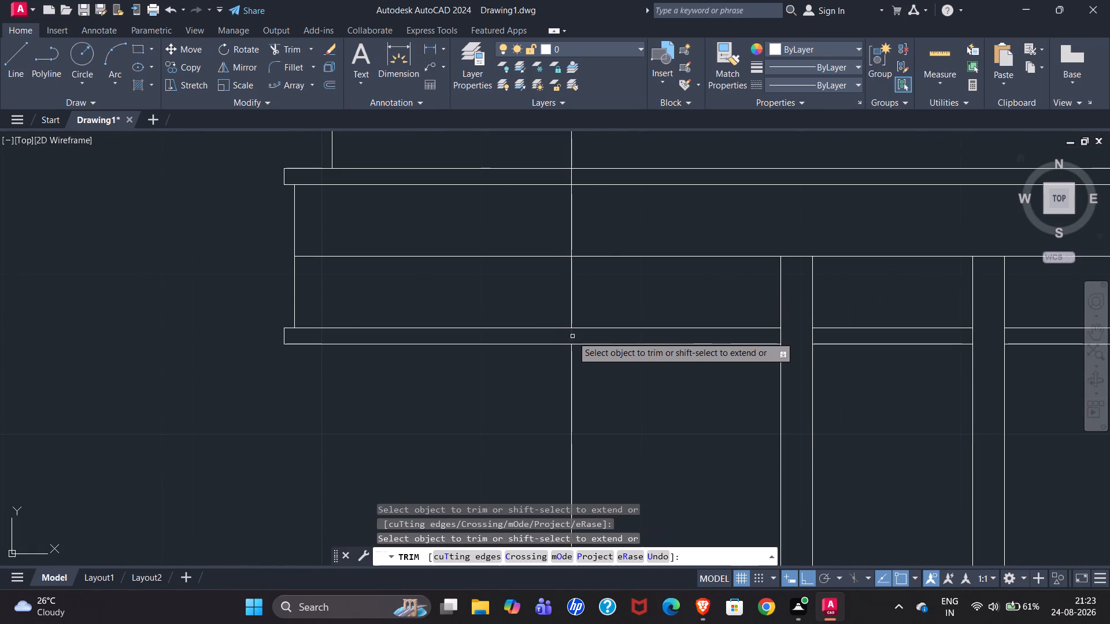
pyautogui.scroll(-2, 521, 379)
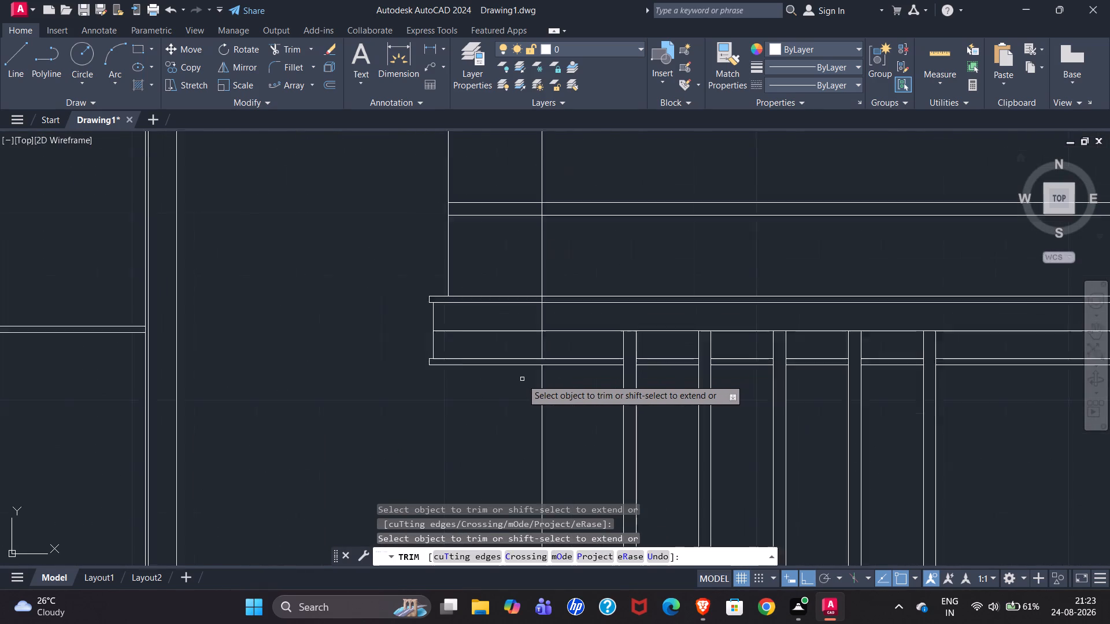
pyautogui.scroll(-4, 522, 379)
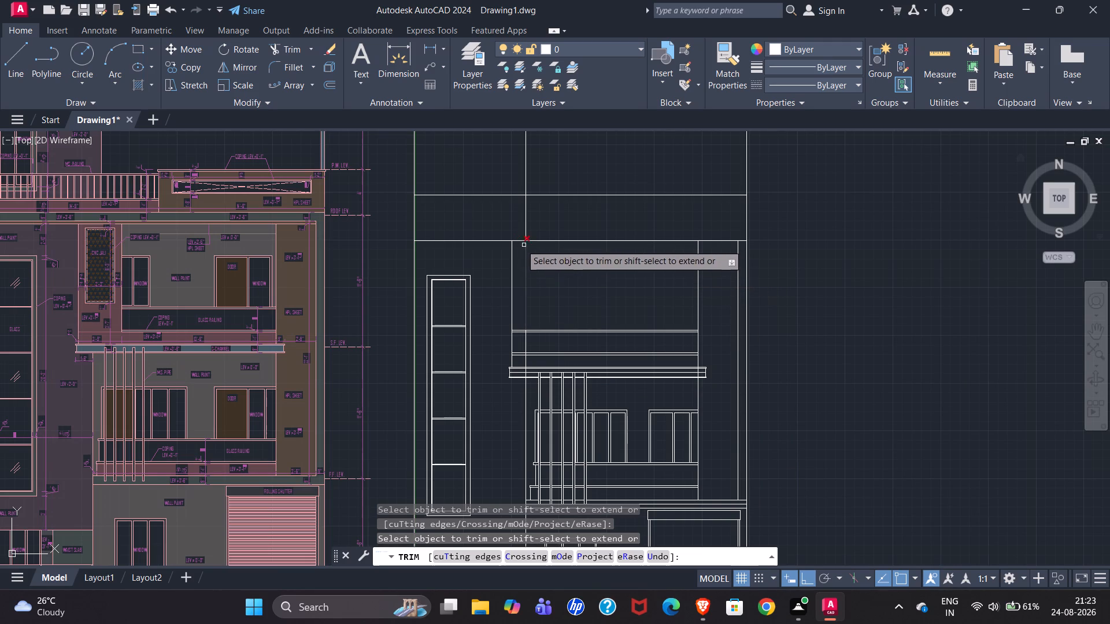
pyautogui.moveTo(506, 217); pyautogui.dragTo(586, 220)
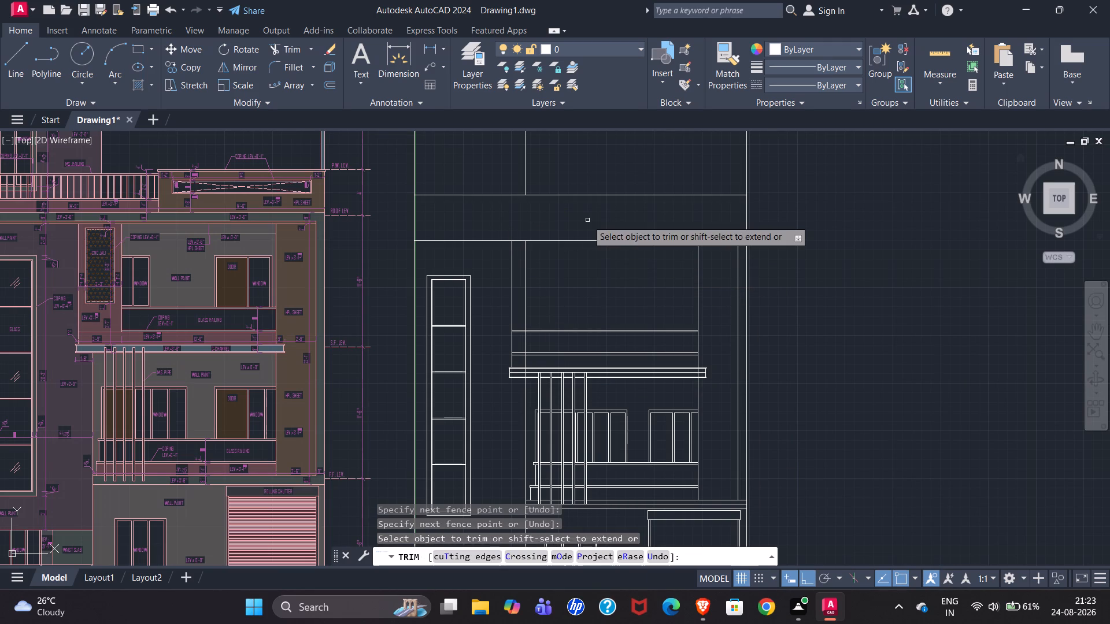
pyautogui.press('Escape')
# Delete the leftover piece of that vertical line between the lower roof line and the C-channel.
pyautogui.click(525, 269)
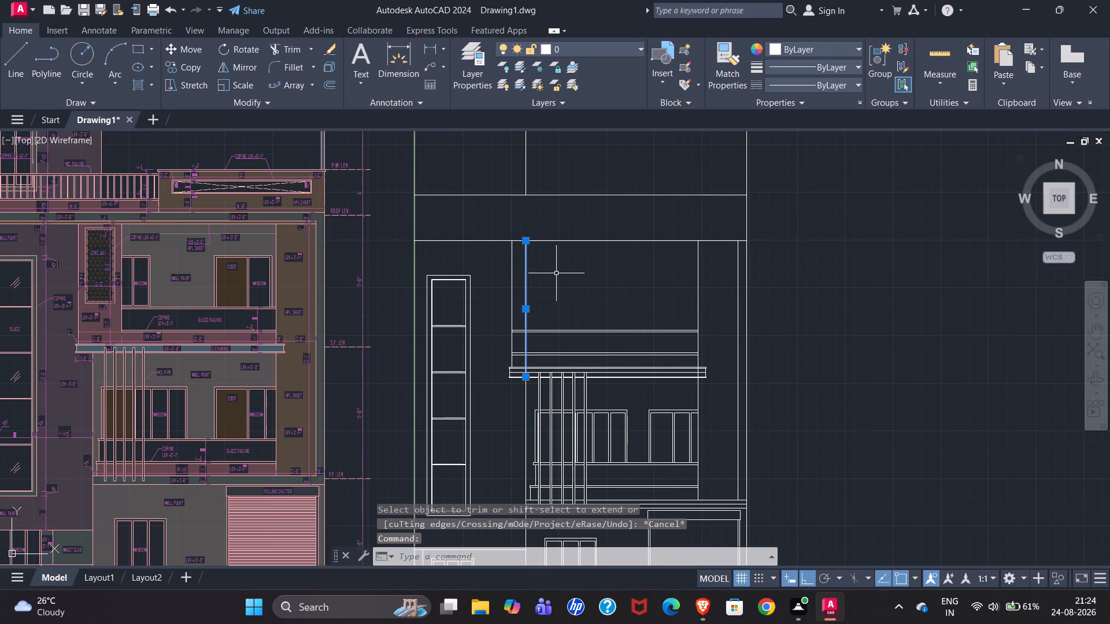
pyautogui.press('Delete')
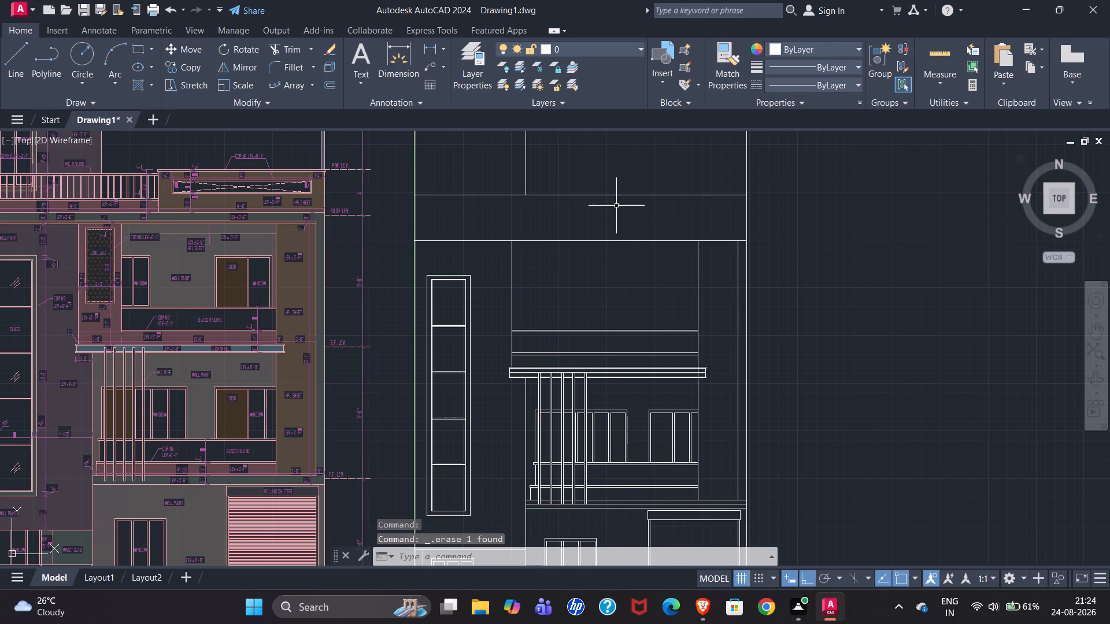
# Examine the reference's second-floor wall widths beside the glass railing, above the C-channel.
pyautogui.scroll(-1, 546, 239)
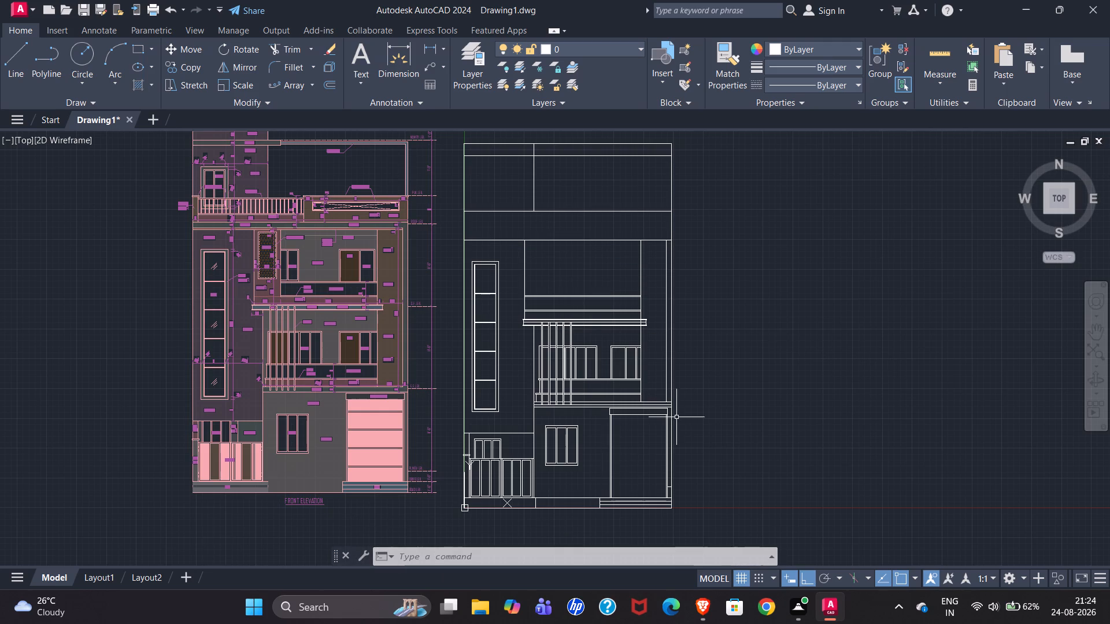
pyautogui.scroll(4, 523, 262)
pyautogui.scroll(-2, 521, 266)
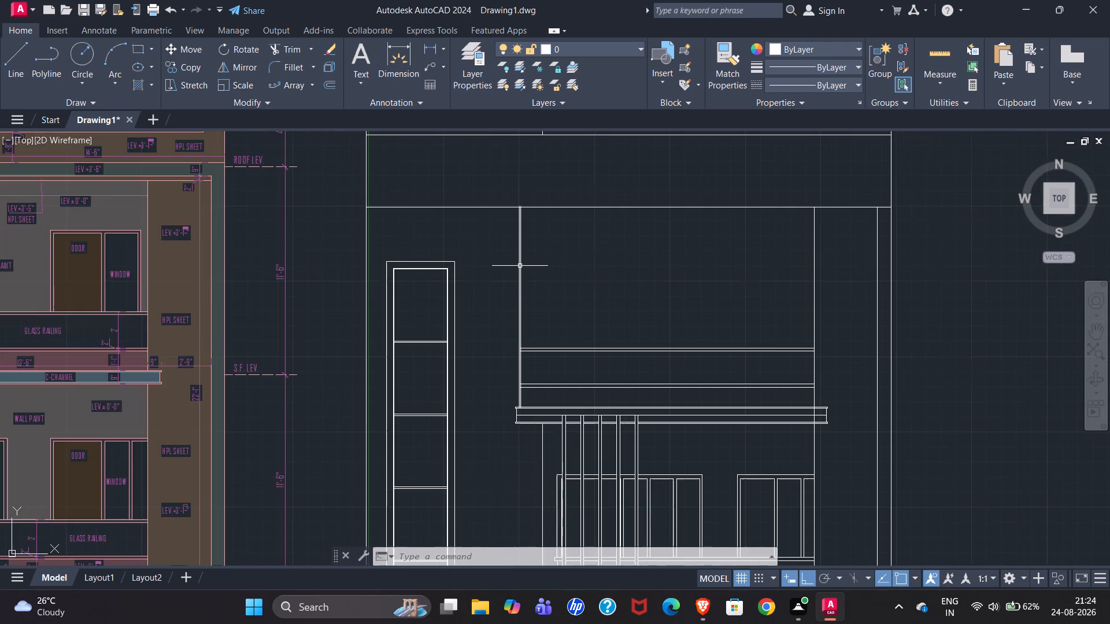
pyautogui.scroll(-1, 488, 336)
pyautogui.scroll(2, 94, 342)
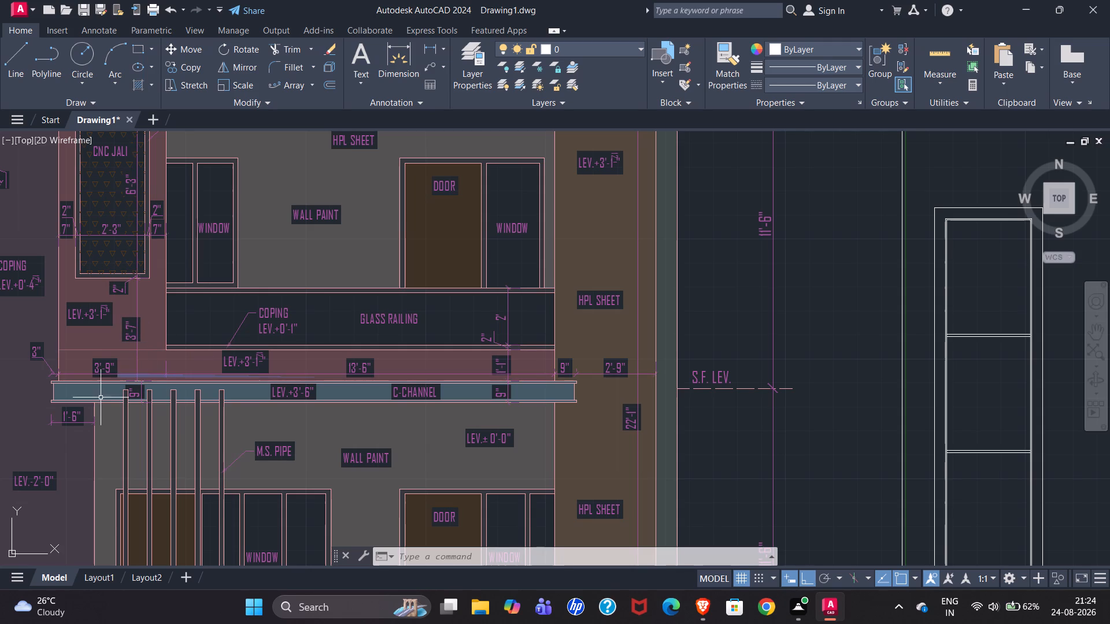
pyautogui.scroll(2, 118, 376)
pyautogui.scroll(-1, 277, 364)
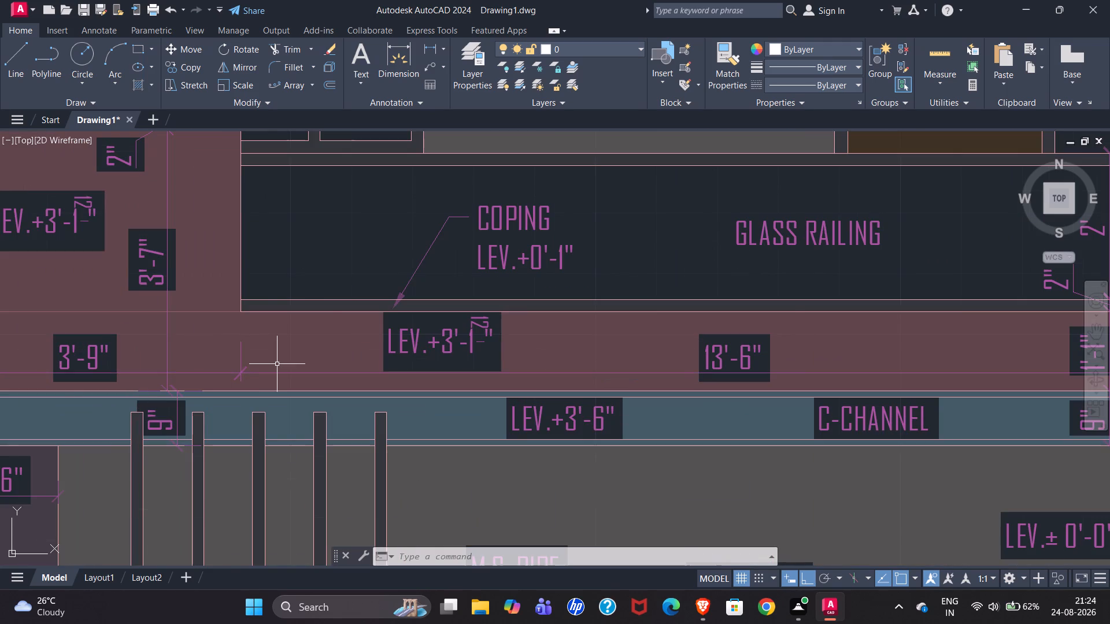
pyautogui.scroll(1, 82, 373)
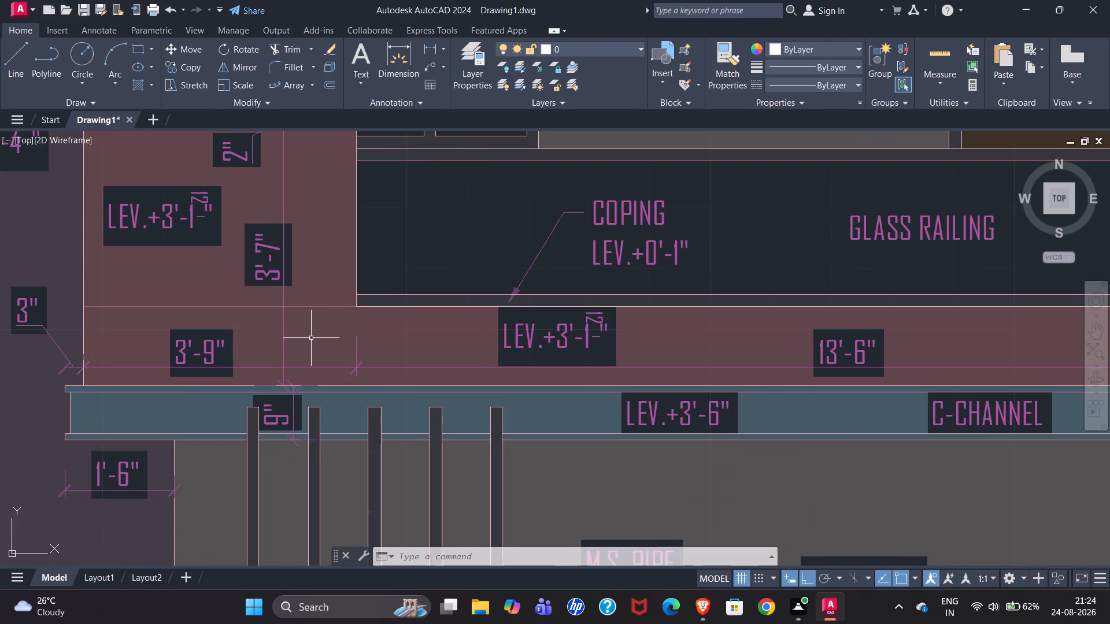
pyautogui.scroll(-2, 62, 326)
pyautogui.scroll(-1, 0, 332)
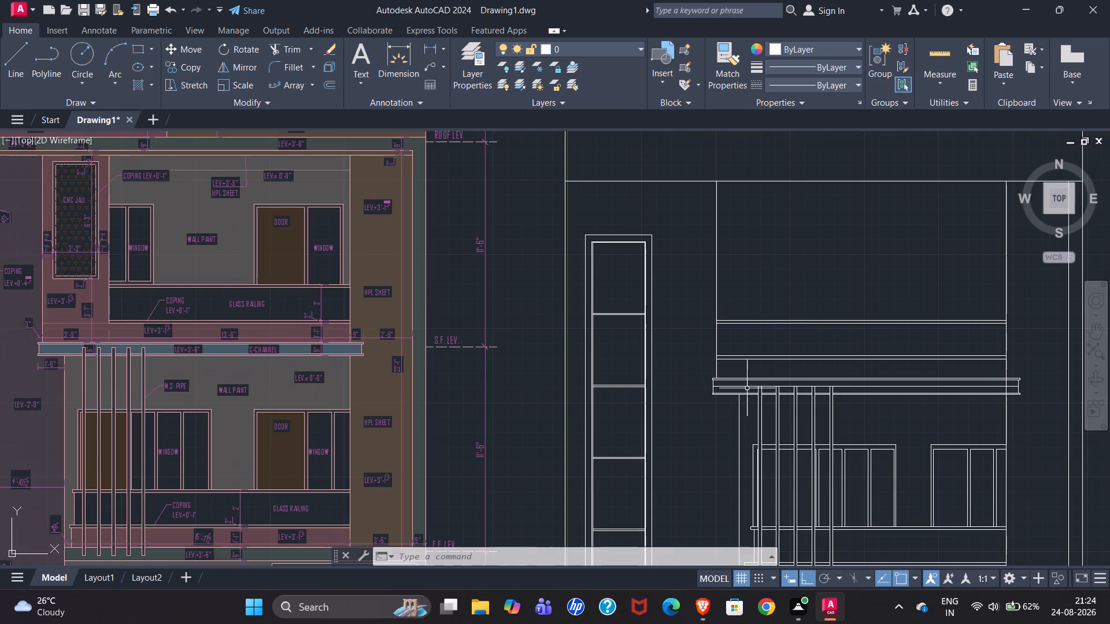
# Offset the second-floor wall's left vertical edge 3'9" to the right to mark the start of the glass railing.
pyautogui.scroll(2, 715, 353)
pyautogui.click(716, 335)
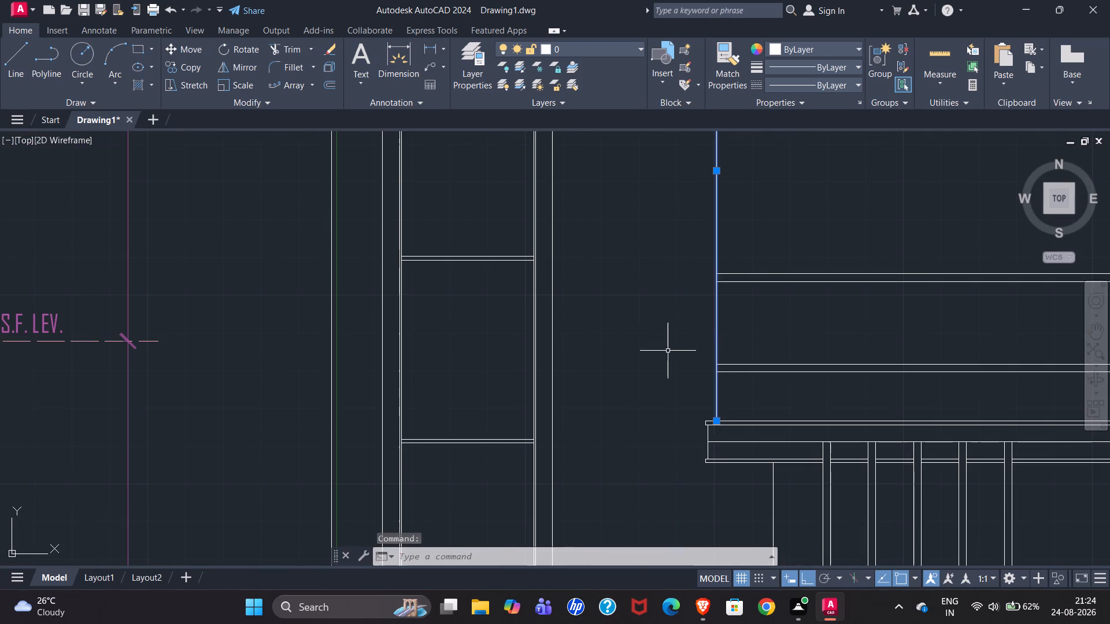
pyautogui.scroll(-1, 408, 362)
pyautogui.scroll(5, 595, 407)
pyautogui.scroll(-2, 431, 399)
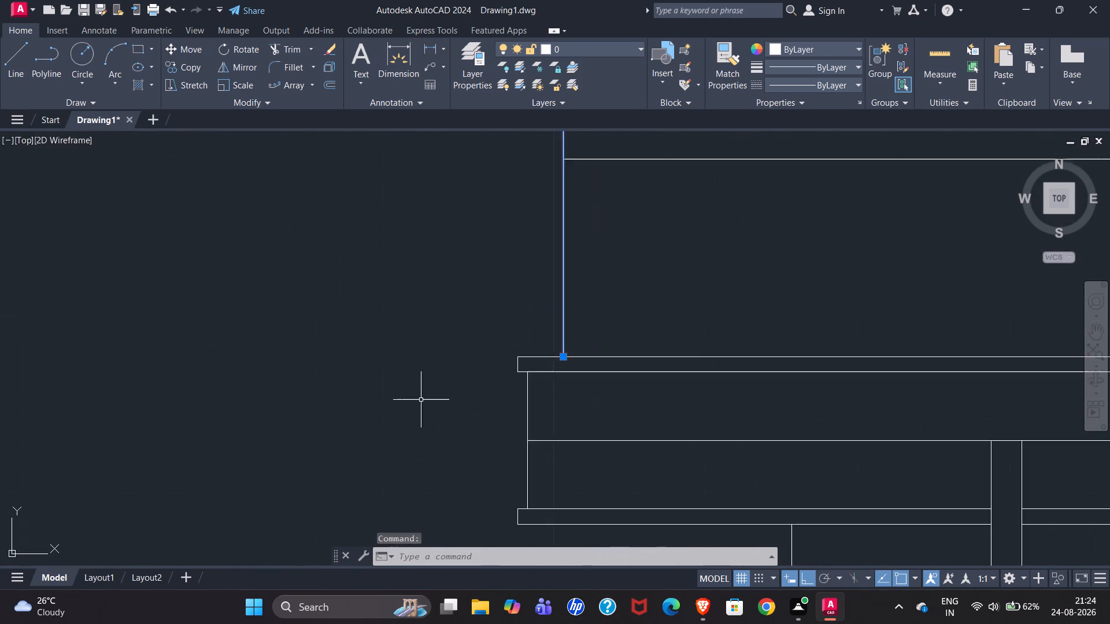
pyautogui.scroll(-2, 392, 403)
pyautogui.press('o')
pyautogui.press('Return')
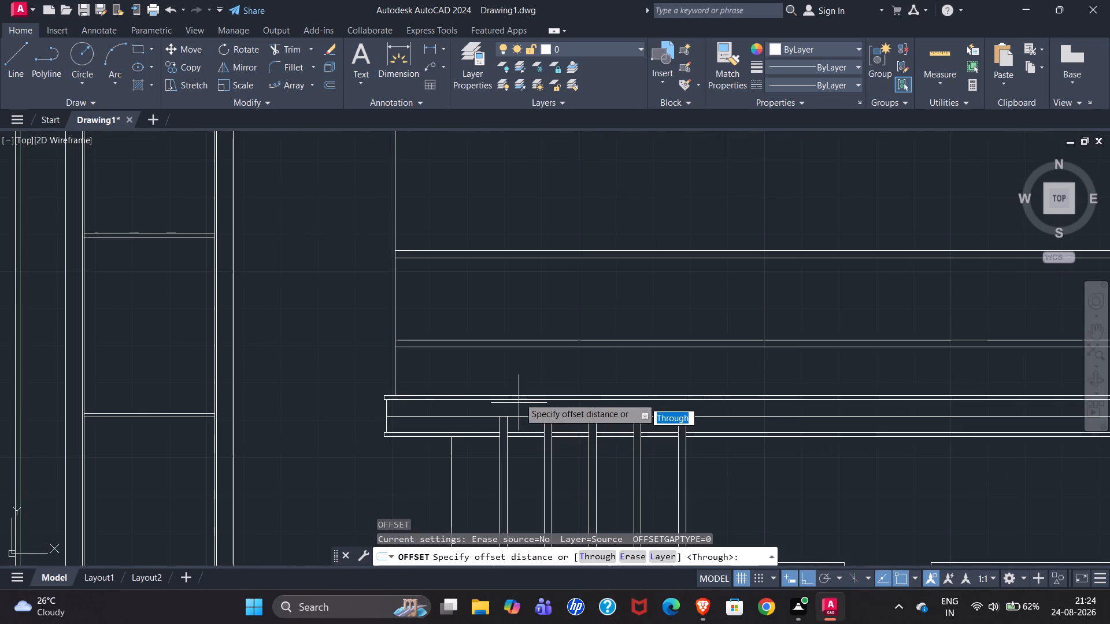
pyautogui.write("3'")
pyautogui.write('9"')
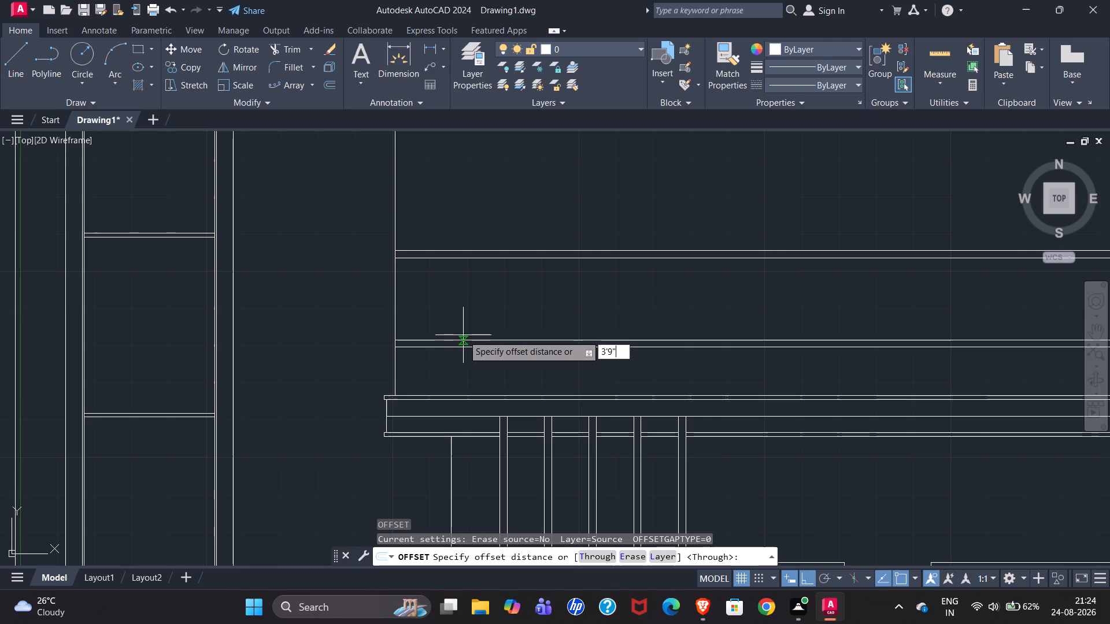
pyautogui.hotkey('shift', 'Return')
pyautogui.click(638, 296)
pyautogui.scroll(-3, 387, 350)
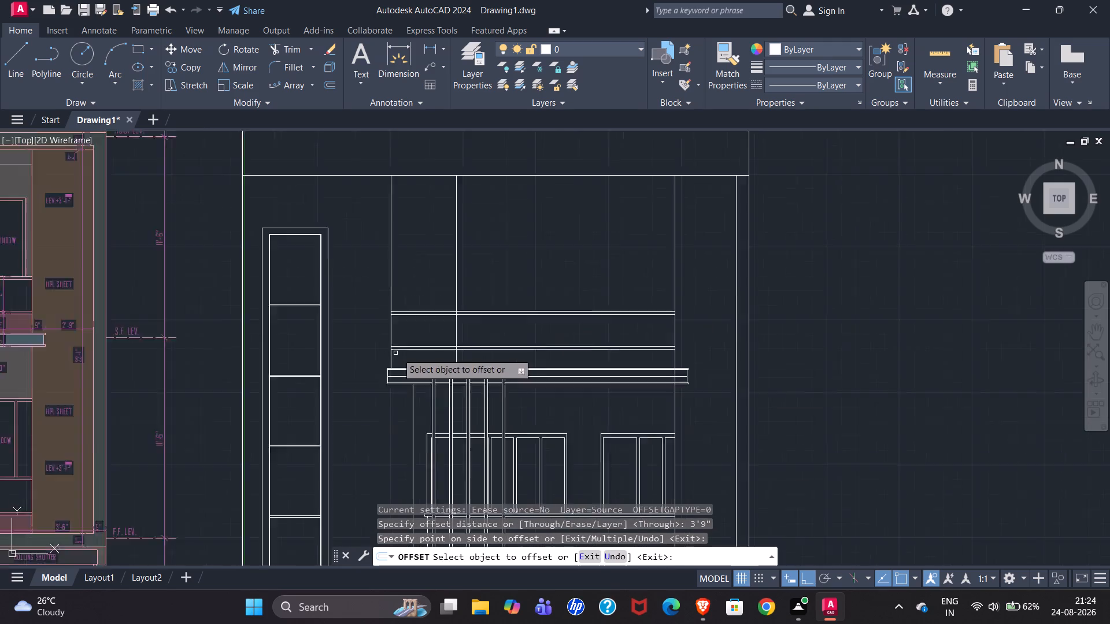
pyautogui.scroll(3, 12, 332)
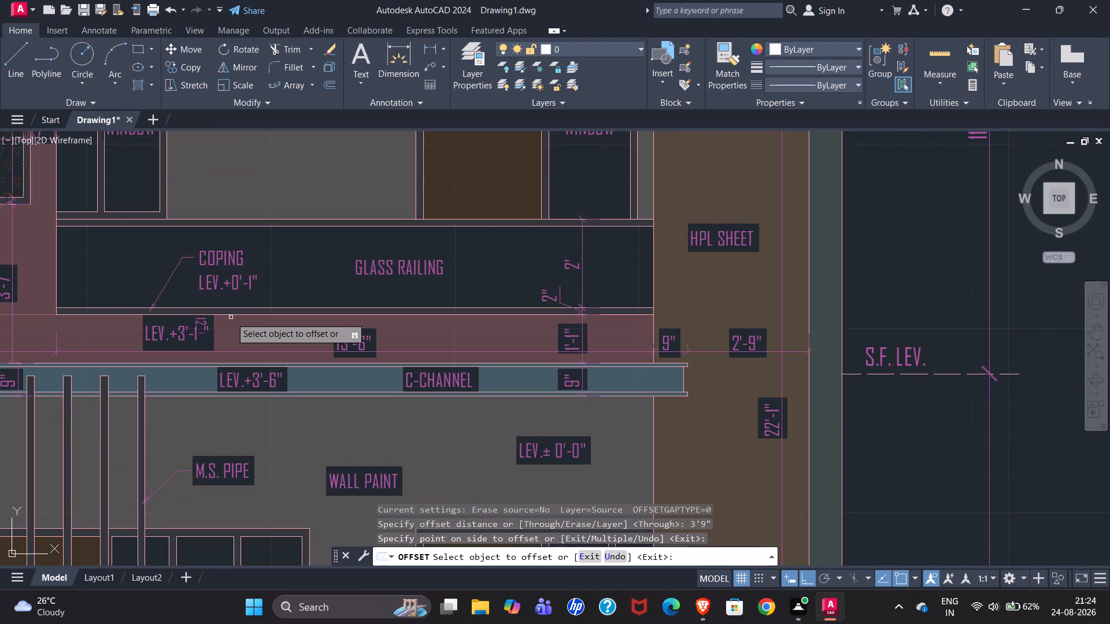
pyautogui.scroll(-2, 112, 300)
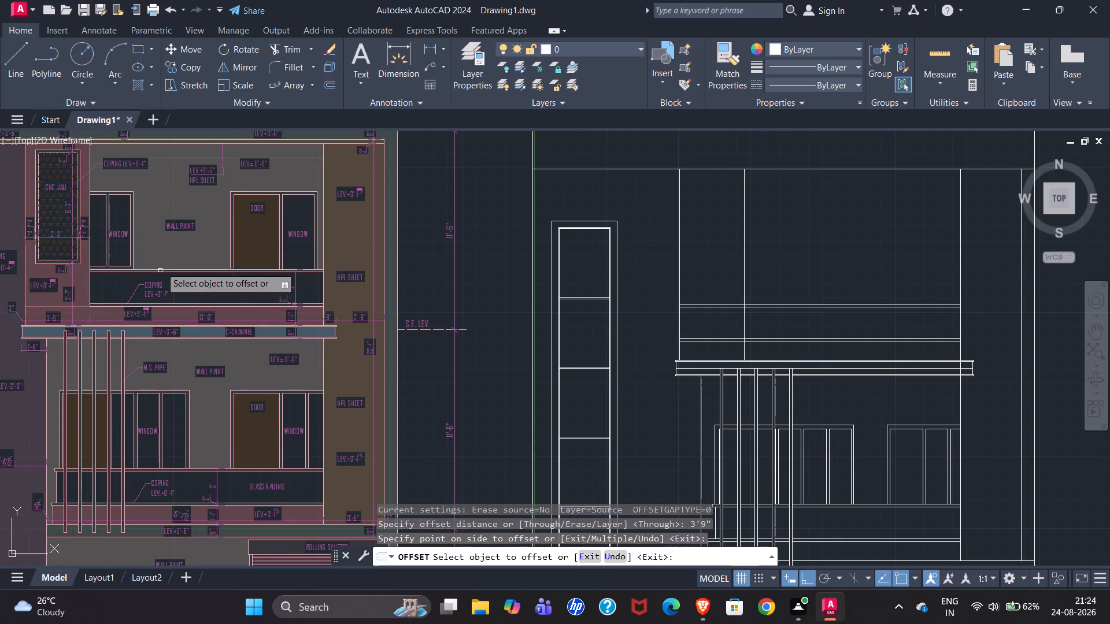
pyautogui.scroll(-1, 228, 223)
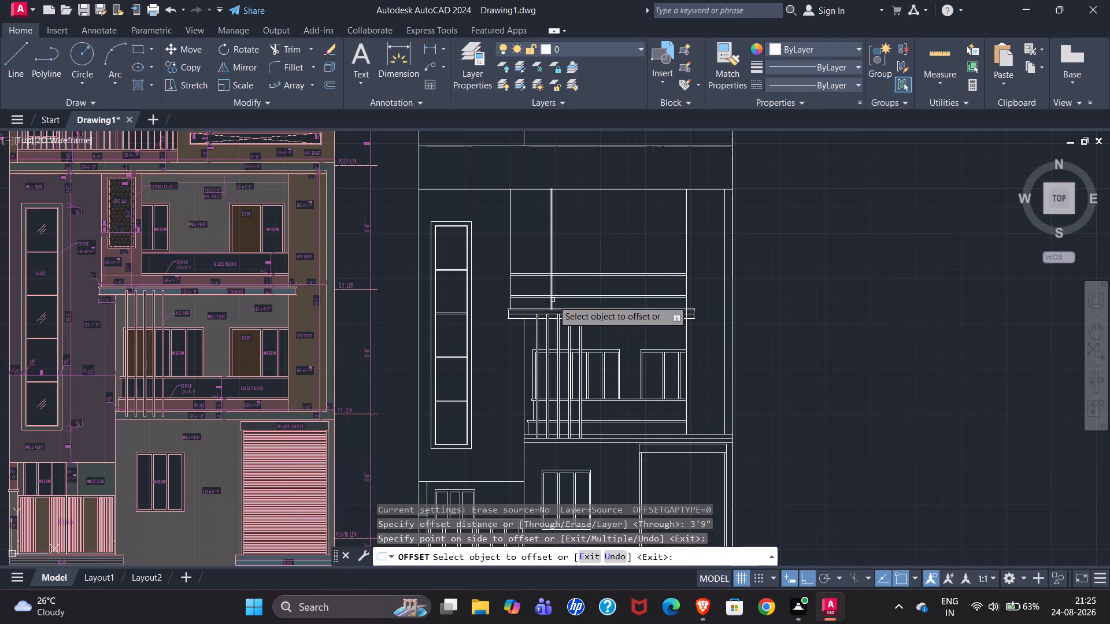
pyautogui.press('Escape')
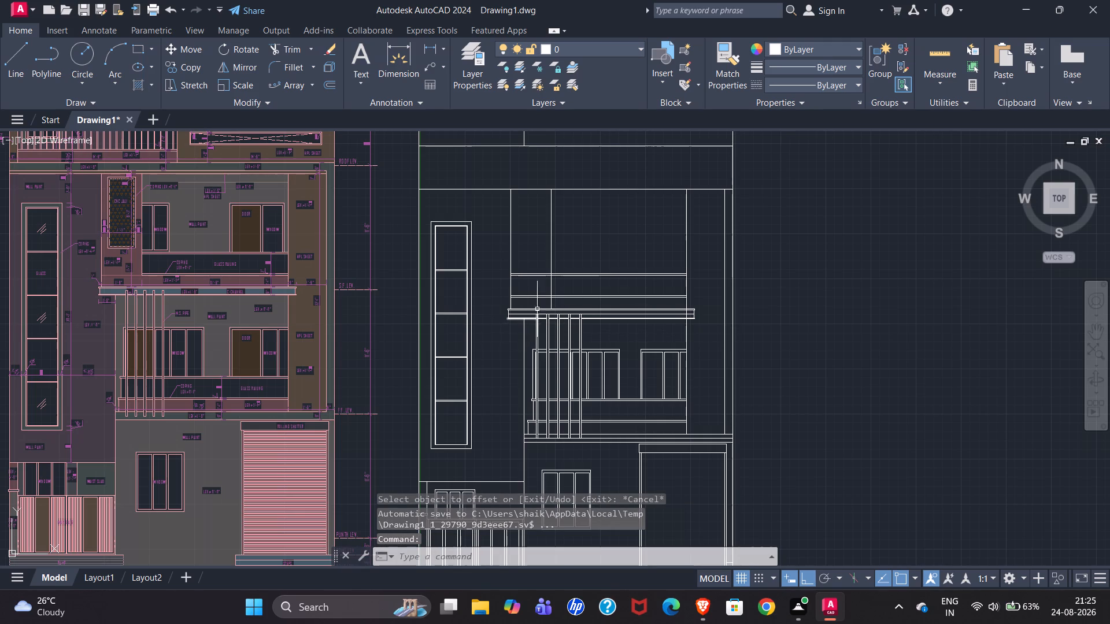
# Trim the railing and coping lines back to the new 3'9" vertical edge, and trim that edge below the lower coping line.
pyautogui.scroll(1, 532, 292)
pyautogui.scroll(-1, 531, 294)
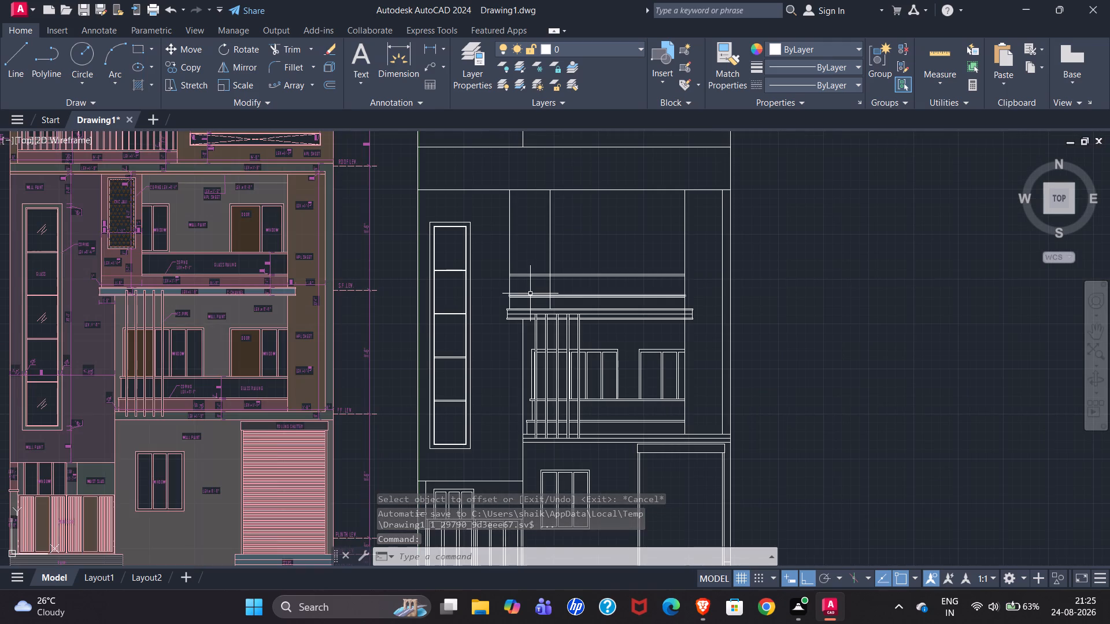
pyautogui.write('tr')
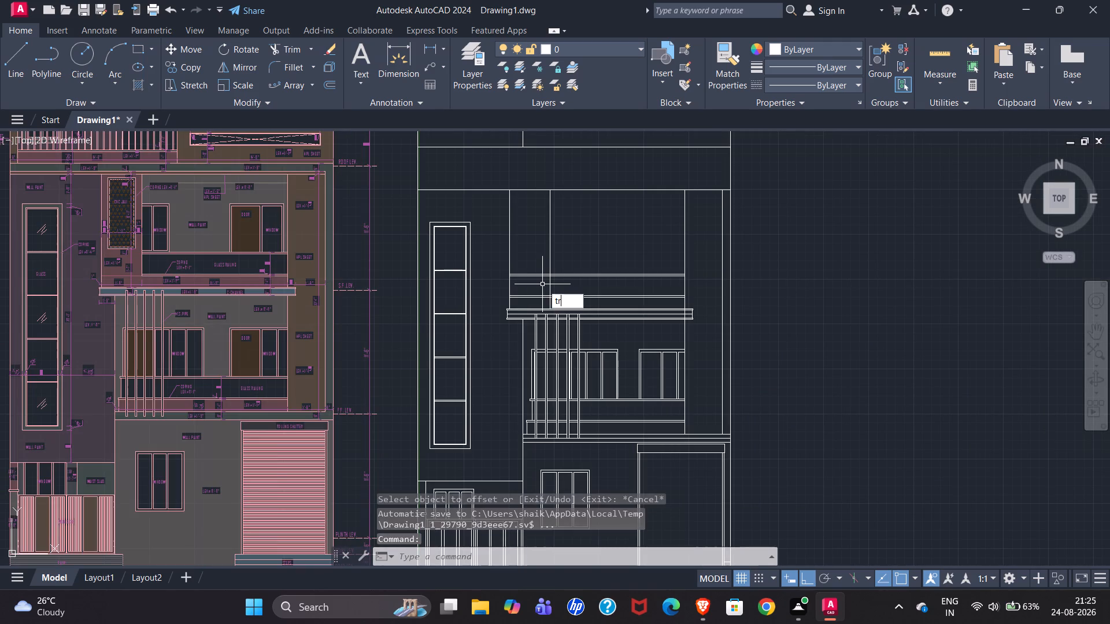
pyautogui.press('Return')
pyautogui.scroll(3, 541, 283)
pyautogui.moveTo(499, 228); pyautogui.dragTo(586, 361)
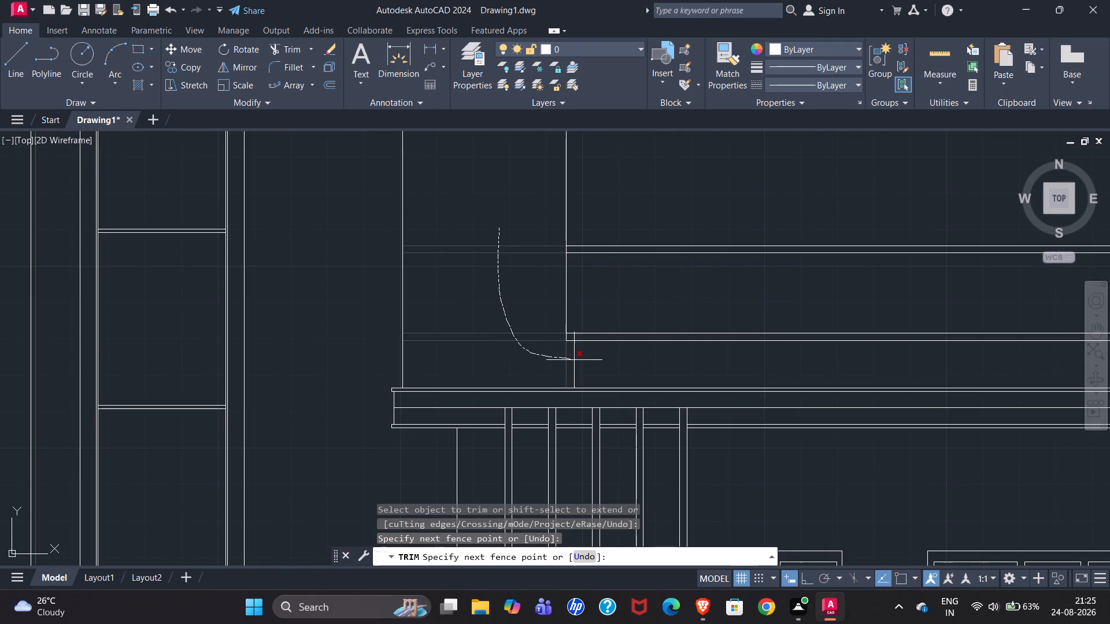
pyautogui.moveTo(586, 361); pyautogui.dragTo(598, 361)
pyautogui.scroll(-3, 479, 375)
pyautogui.press('Escape')
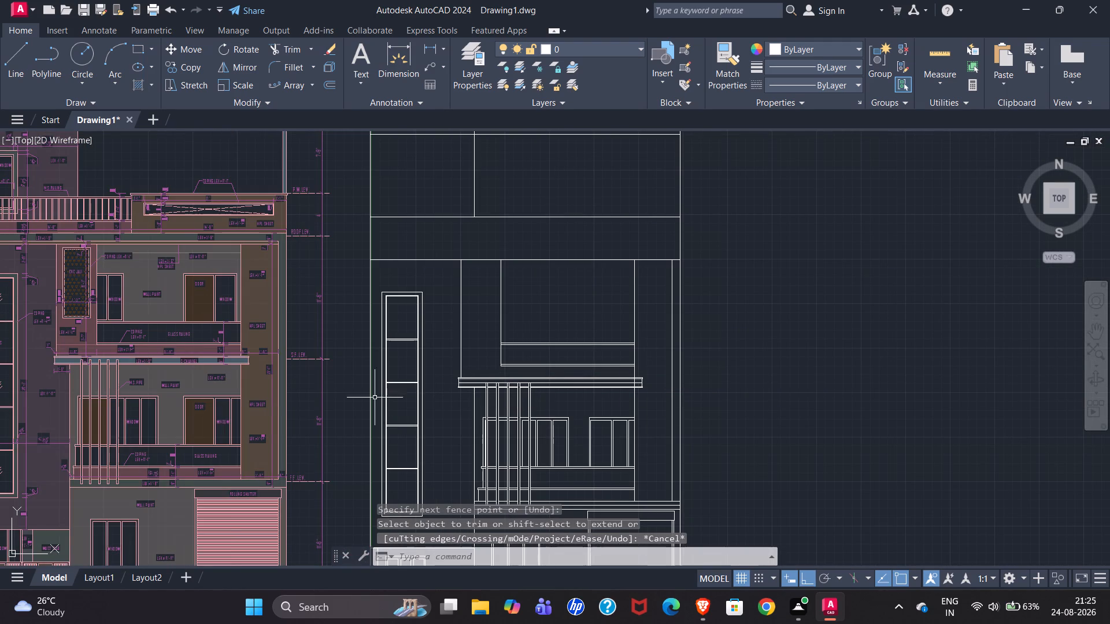
# Examine the reference's second-floor CNC jali panel for its width, height, frame thickness and spacing from the surrounding wall edges.
pyautogui.scroll(4, 88, 349)
pyautogui.scroll(-1, 43, 367)
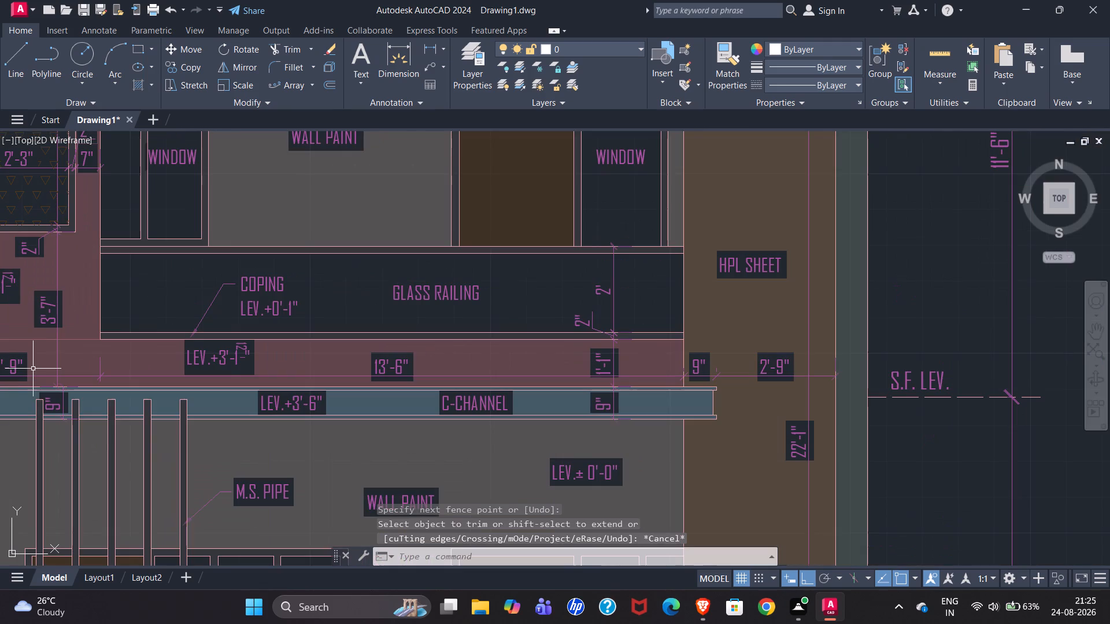
pyautogui.scroll(-1, 40, 322)
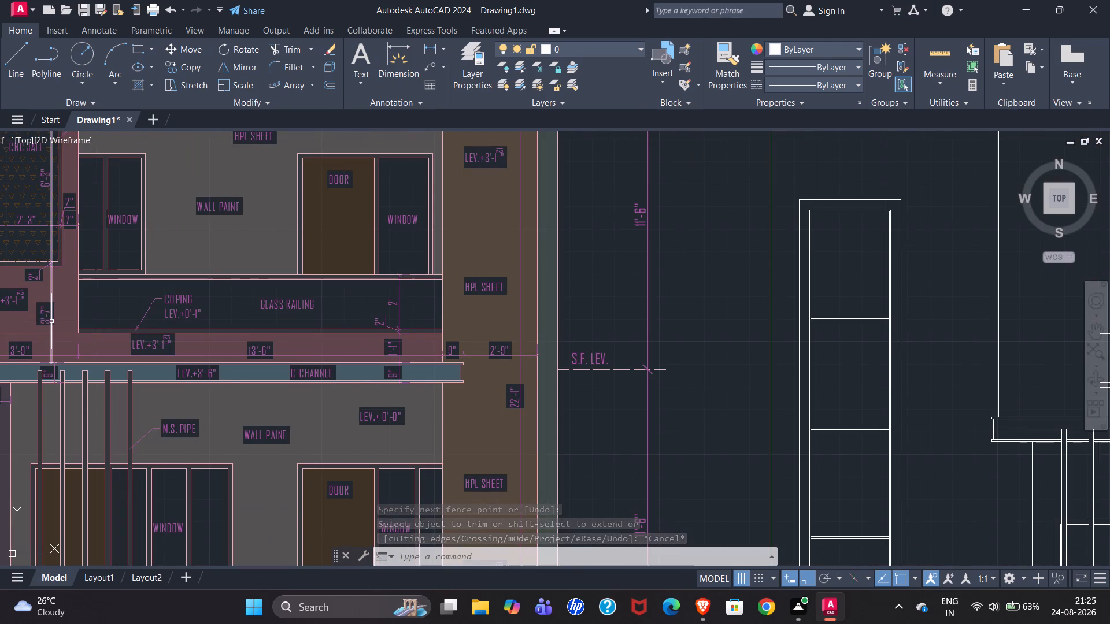
pyautogui.scroll(-1, 45, 319)
pyautogui.scroll(-1, 205, 293)
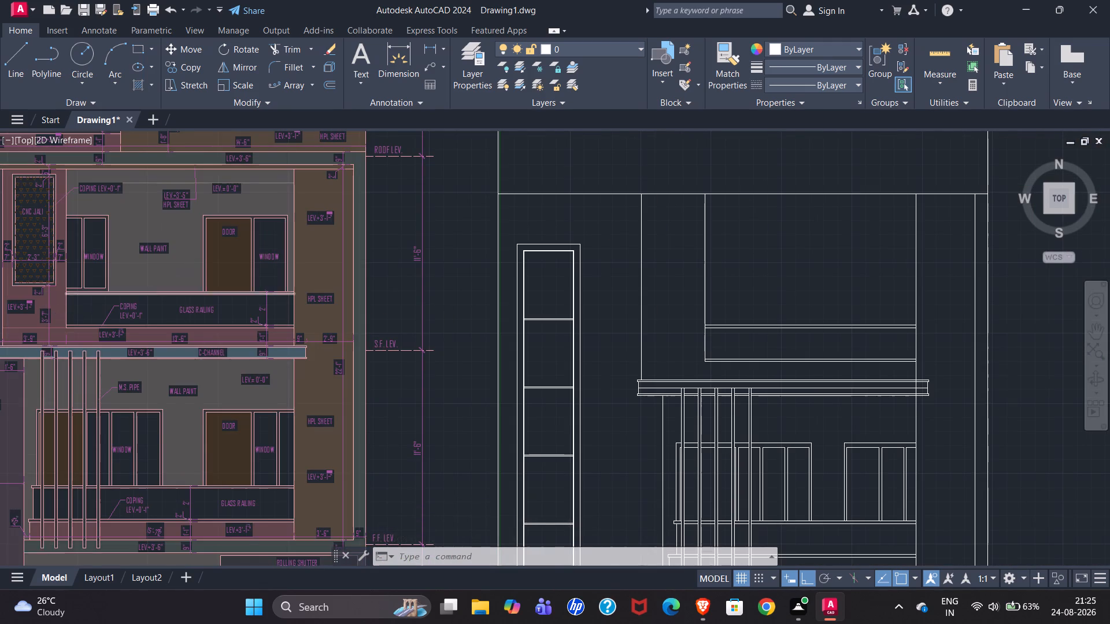
pyautogui.scroll(3, 91, 324)
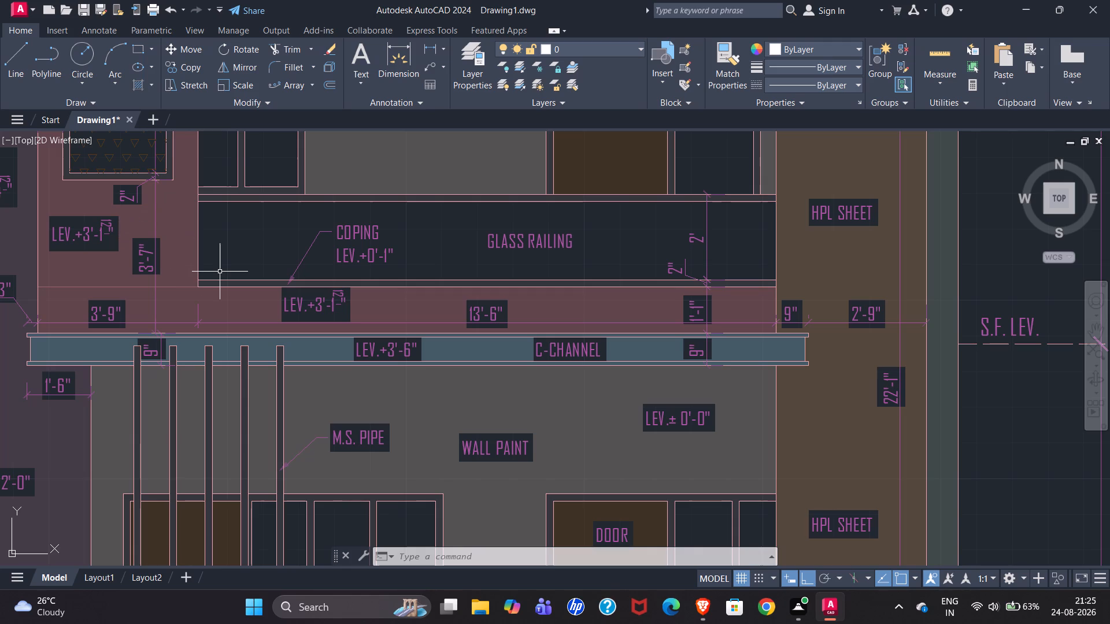
pyautogui.scroll(-1, 144, 318)
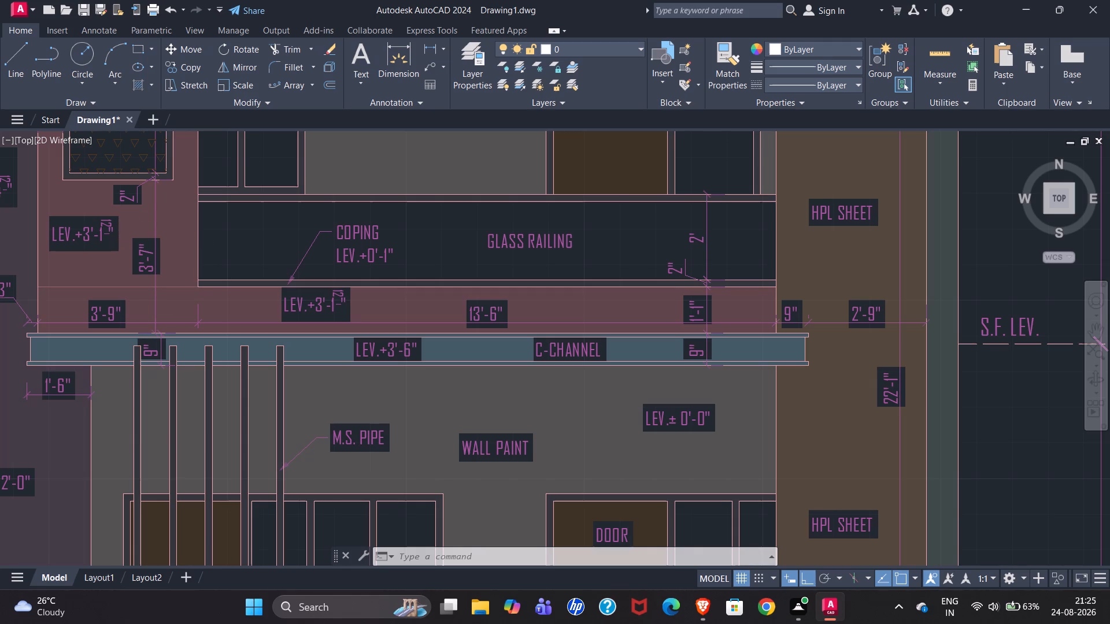
pyautogui.scroll(-1, 144, 318)
pyautogui.scroll(3, 106, 142)
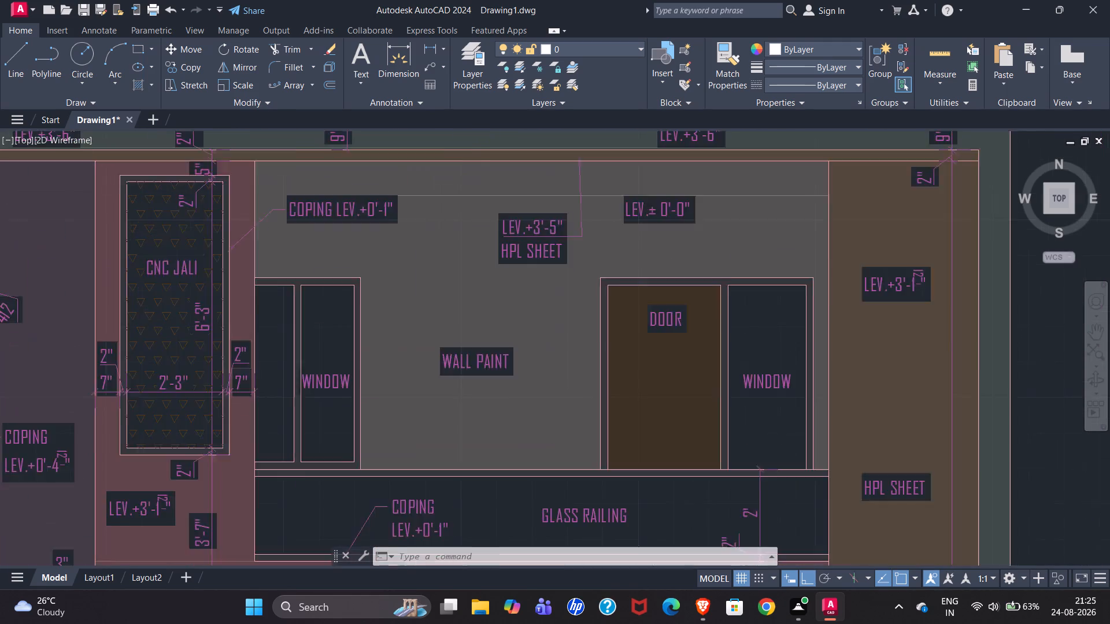
pyautogui.scroll(-1, 150, 148)
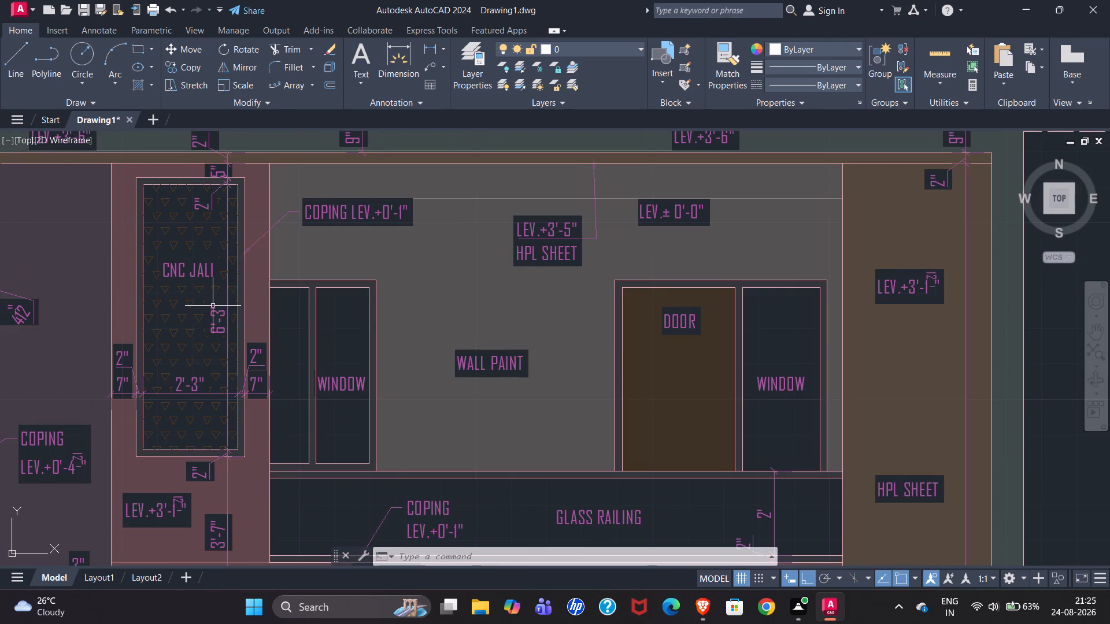
pyautogui.scroll(3, 196, 458)
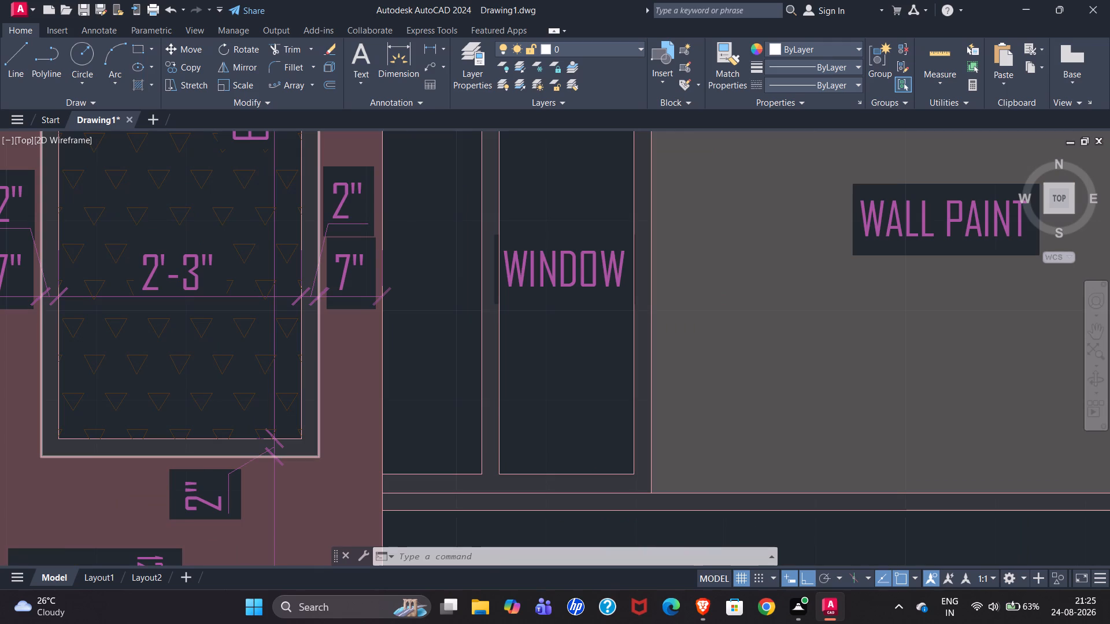
pyautogui.scroll(-3, 198, 457)
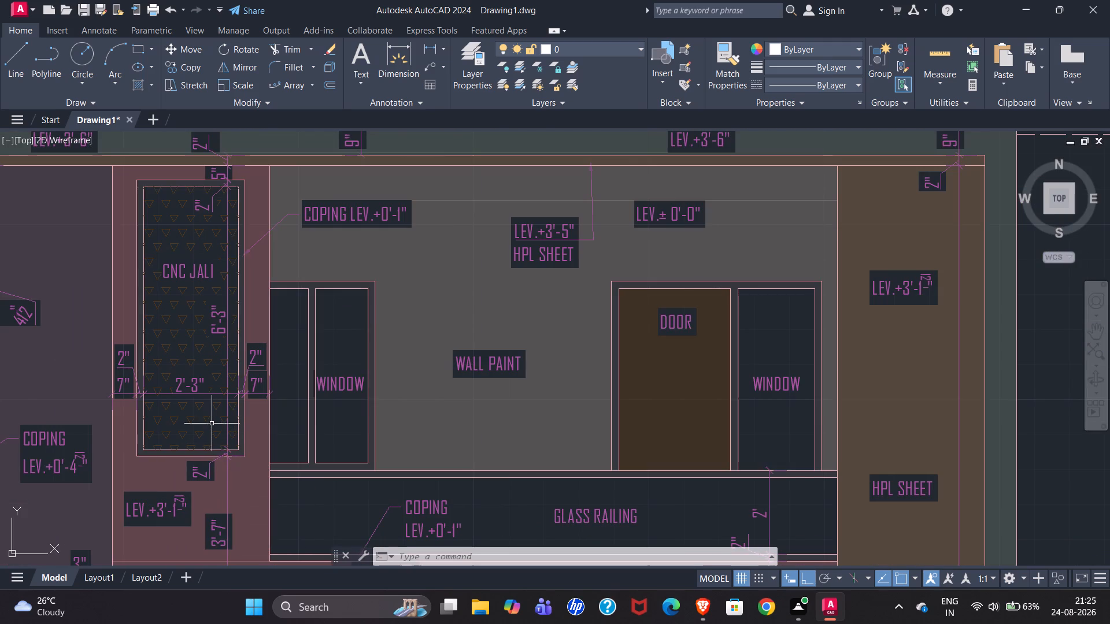
pyautogui.scroll(3, 145, 407)
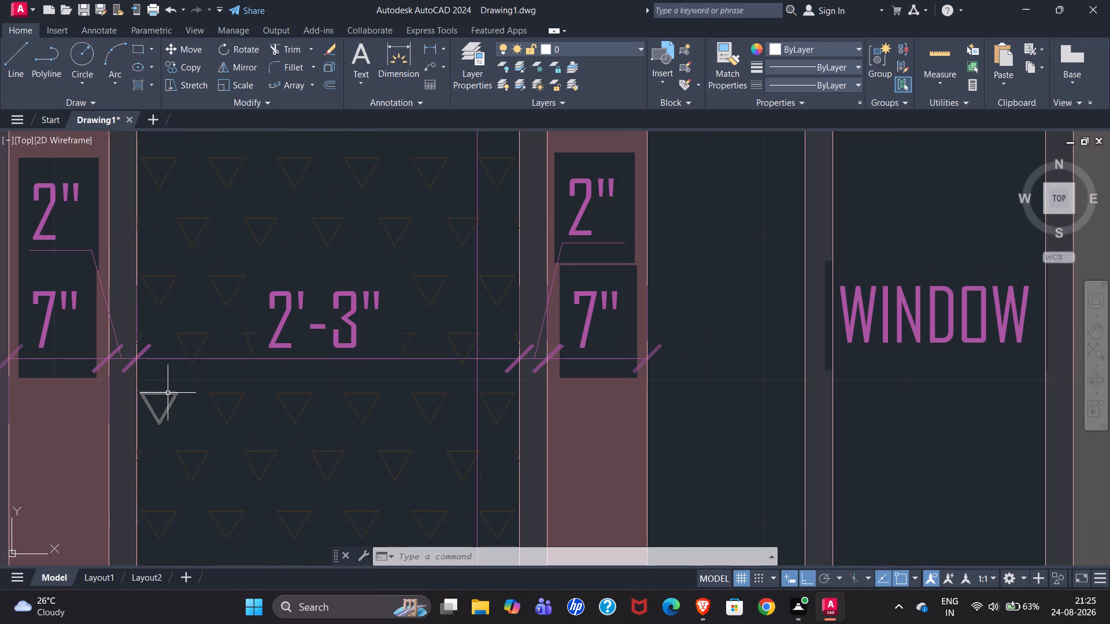
pyautogui.scroll(-1, 167, 390)
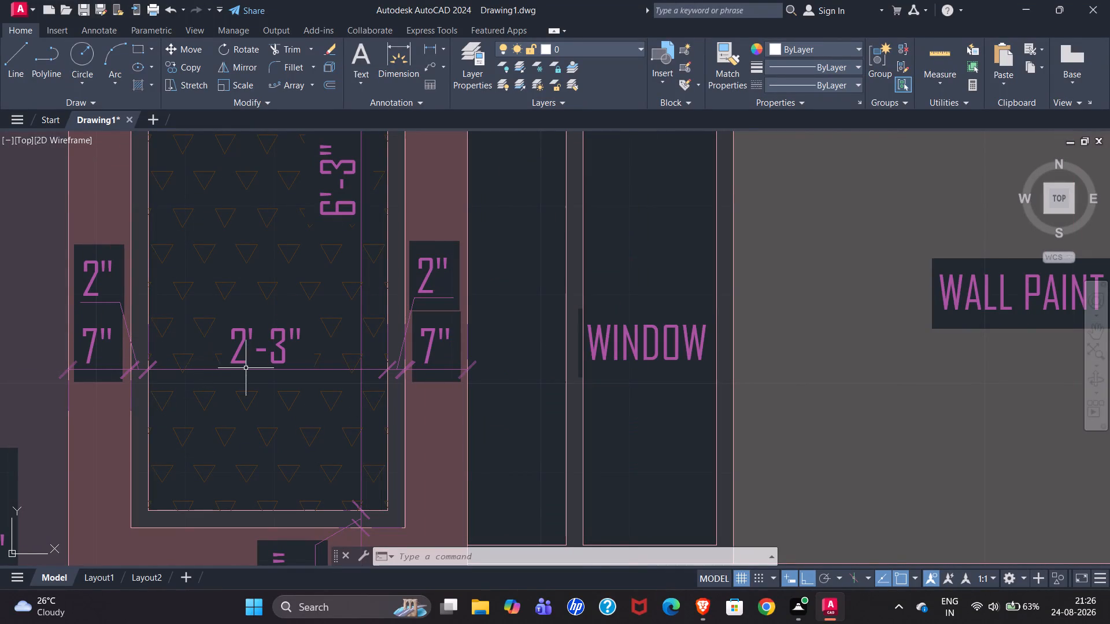
pyautogui.scroll(-1, 165, 385)
pyautogui.scroll(-2, 52, 385)
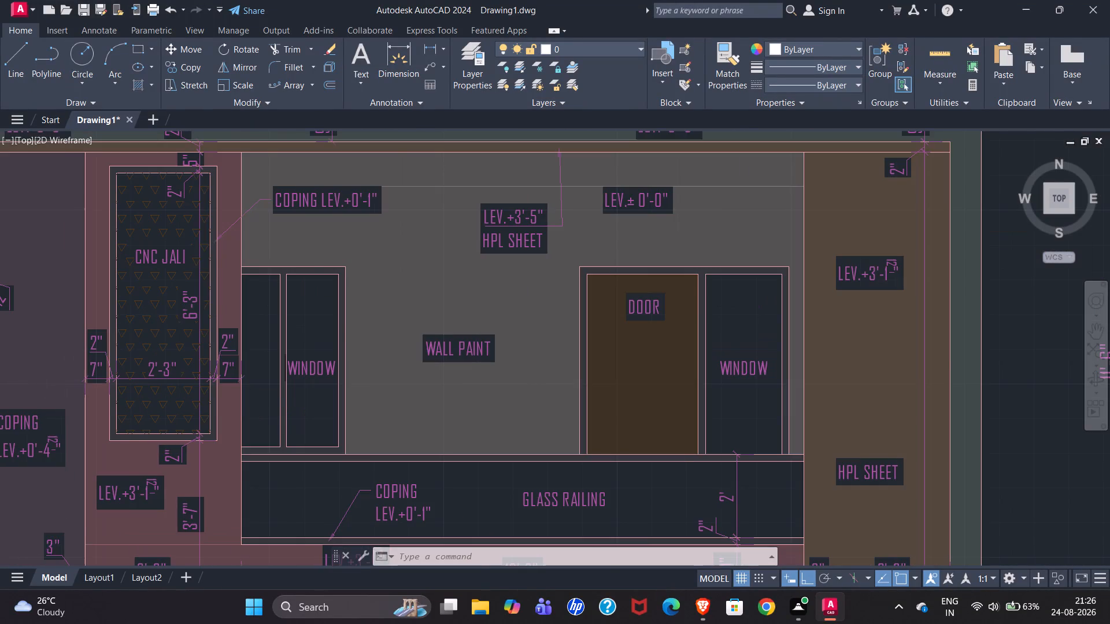
pyautogui.scroll(3, 128, 356)
pyautogui.scroll(-2, 129, 348)
pyautogui.scroll(-3, 60, 350)
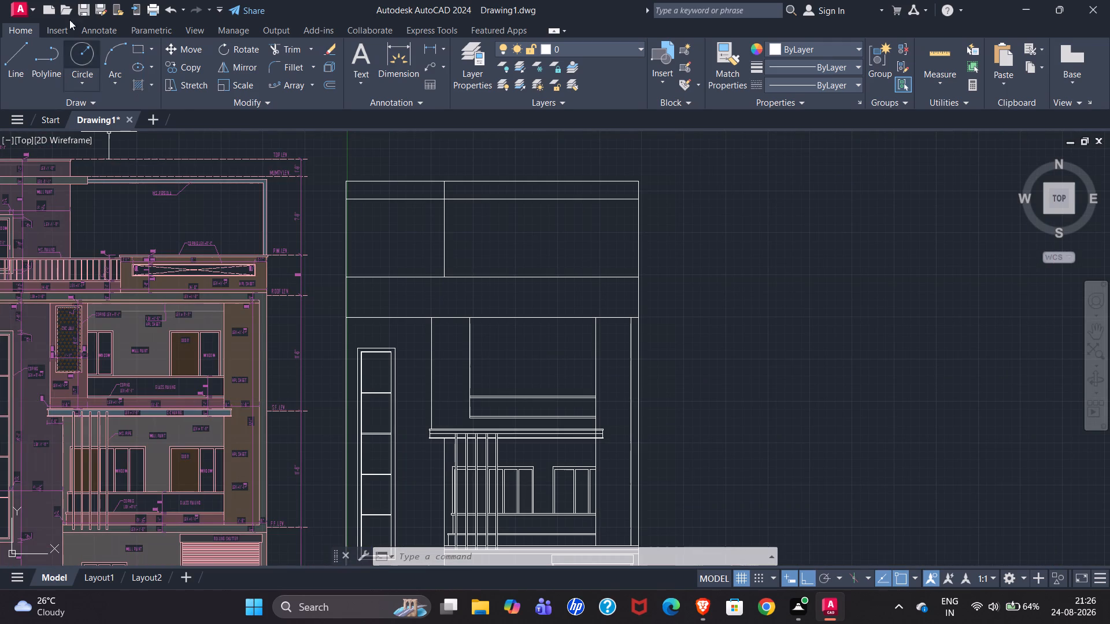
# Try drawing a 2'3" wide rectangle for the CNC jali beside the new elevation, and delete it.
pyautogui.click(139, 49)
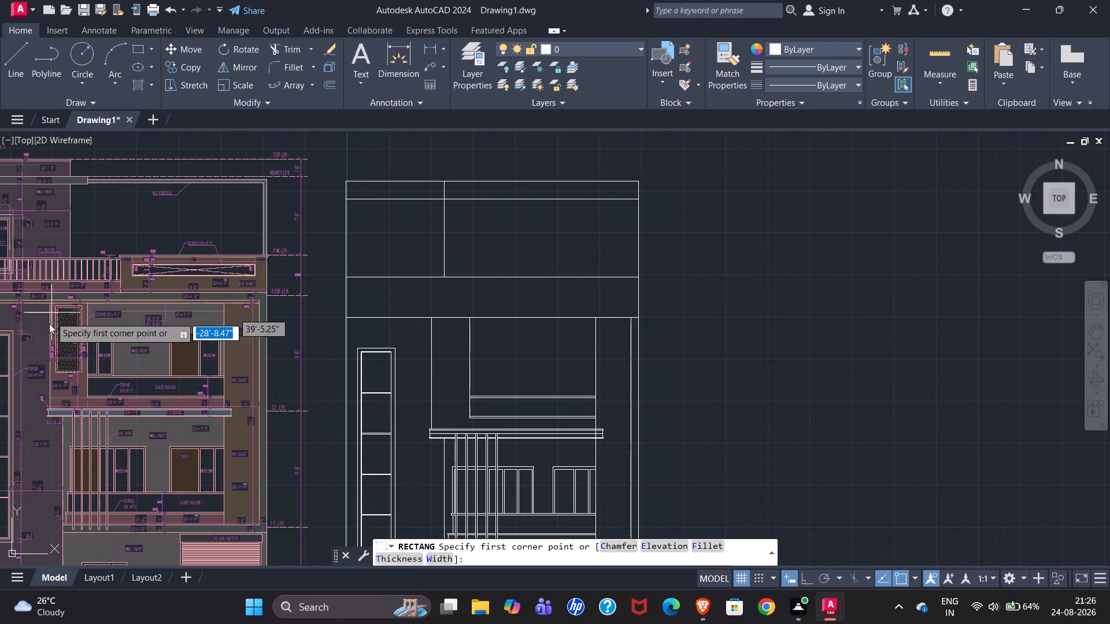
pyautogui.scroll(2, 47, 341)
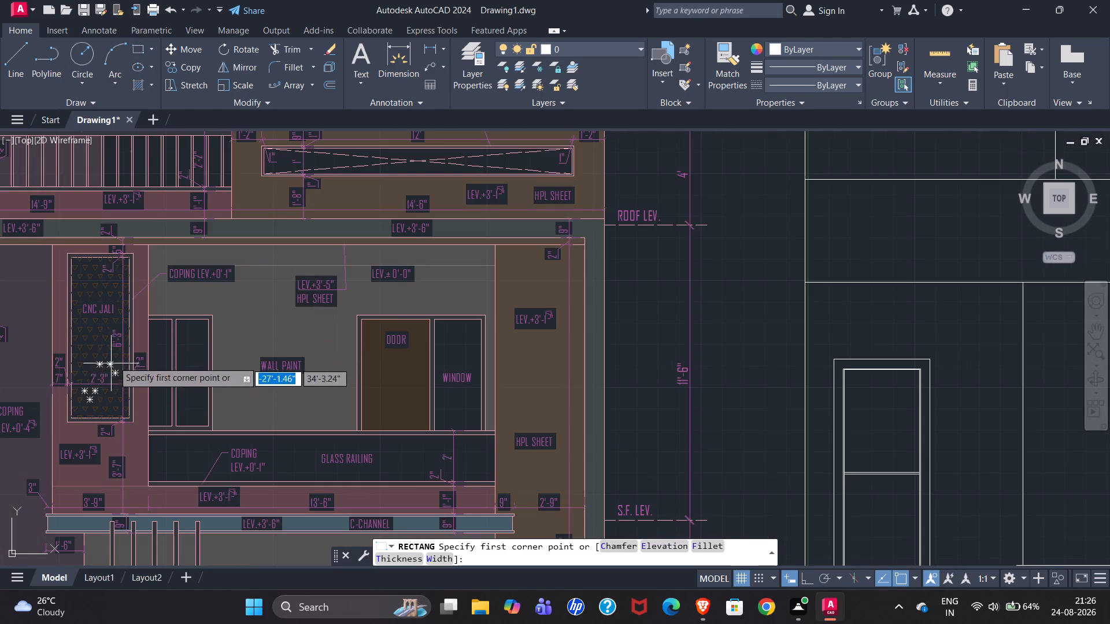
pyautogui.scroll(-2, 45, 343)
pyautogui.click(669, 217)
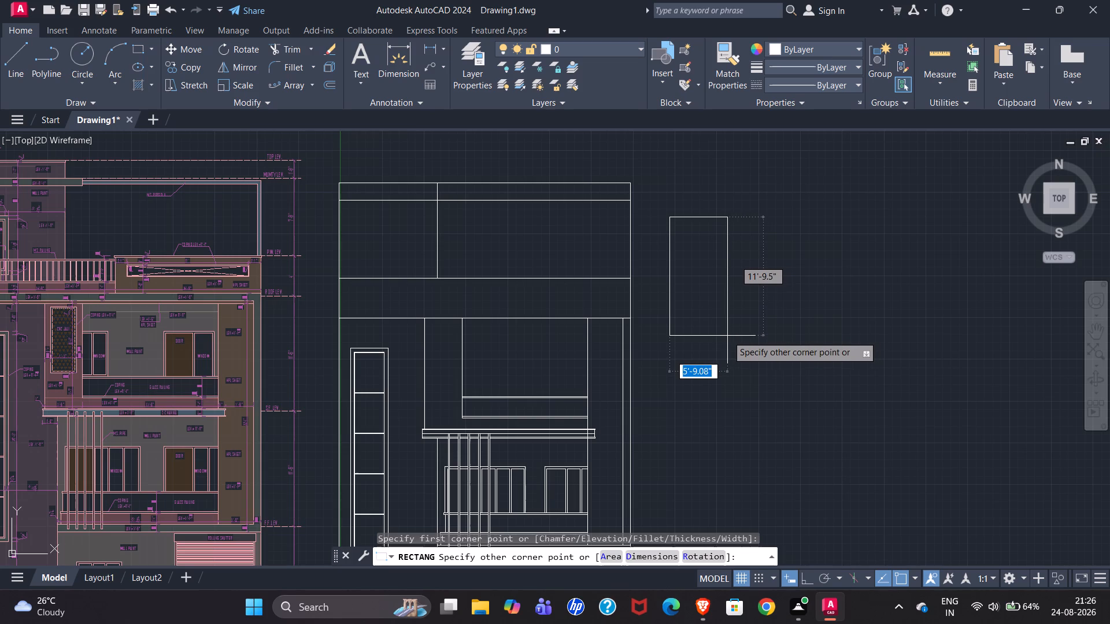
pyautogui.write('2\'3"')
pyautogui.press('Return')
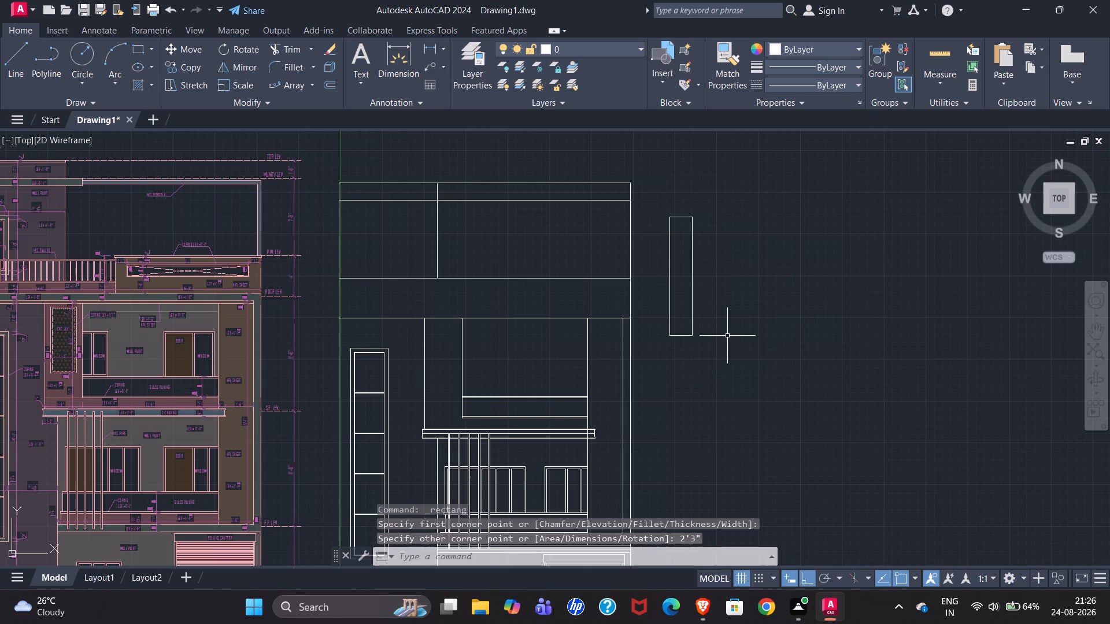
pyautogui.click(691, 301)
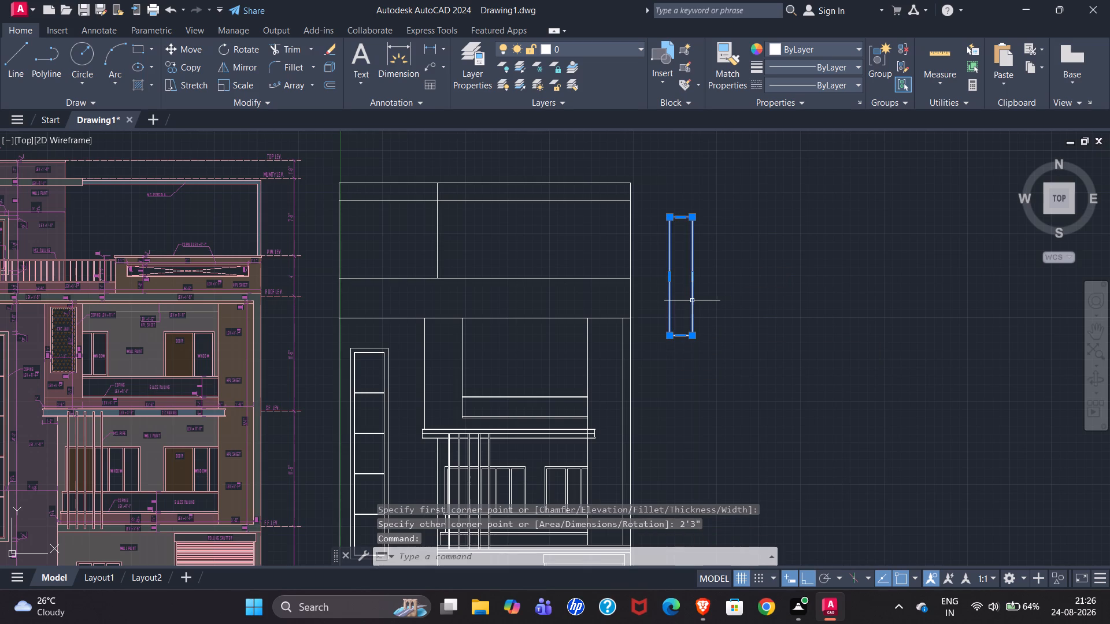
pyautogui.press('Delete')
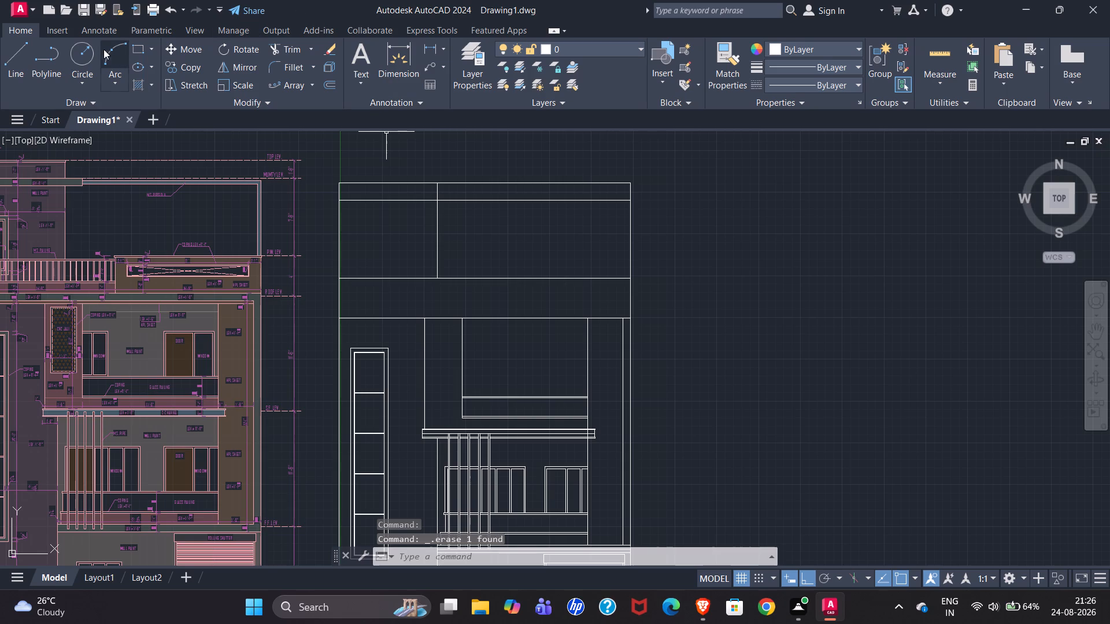
# Draw a 2'3" by 6'3" rectangle for the CNC jali in the empty space to the right of the new elevation.
pyautogui.click(131, 47)
pyautogui.click(687, 207)
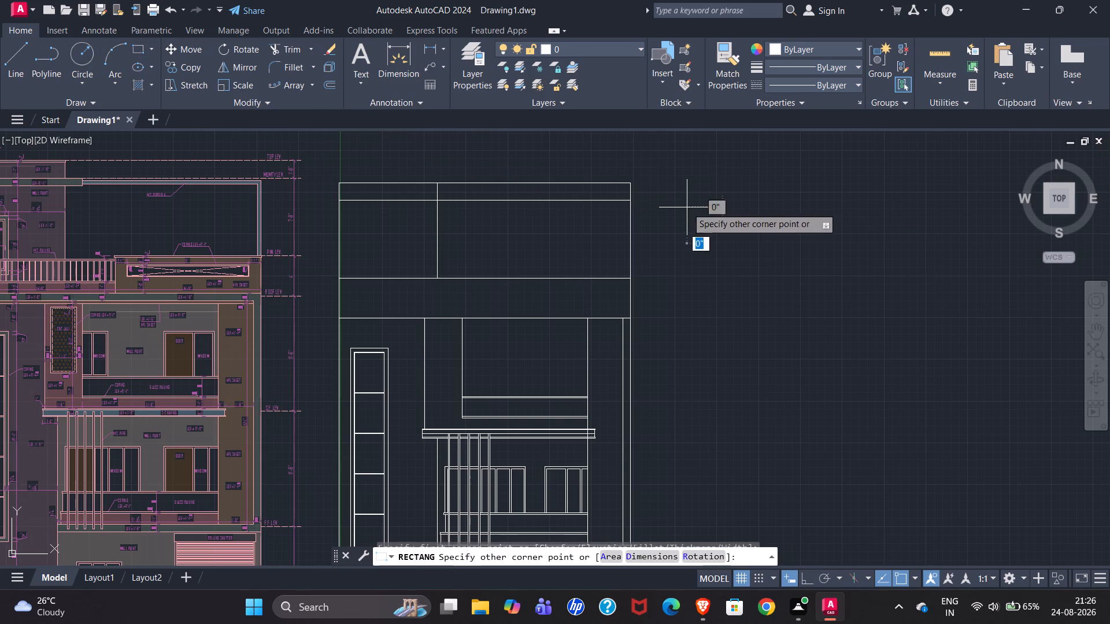
pyautogui.write('2\'3"')
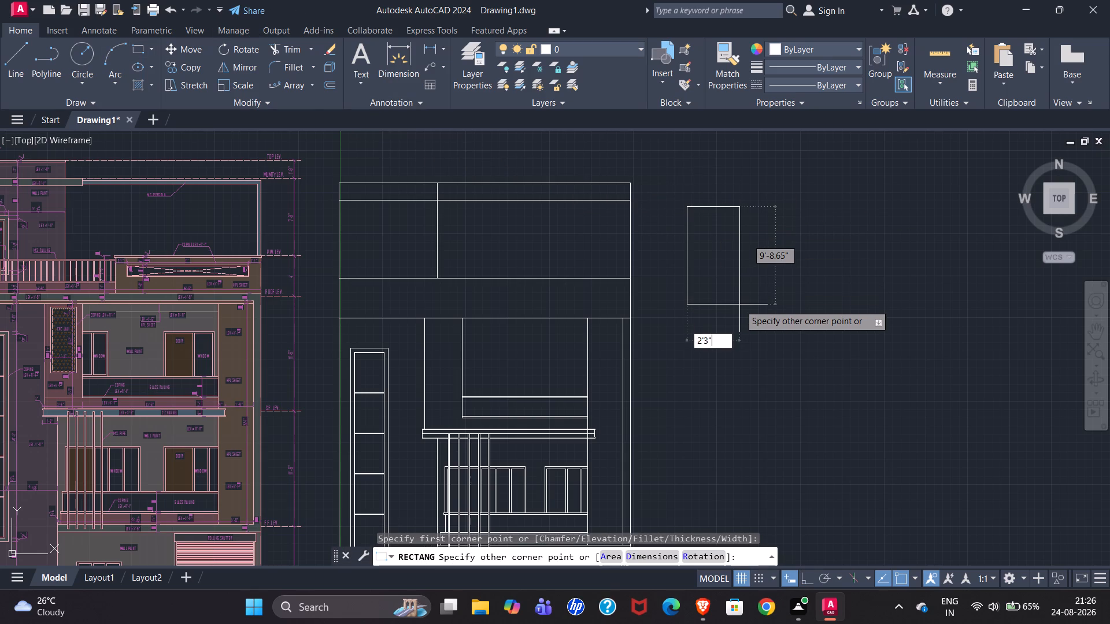
pyautogui.press('Tab')
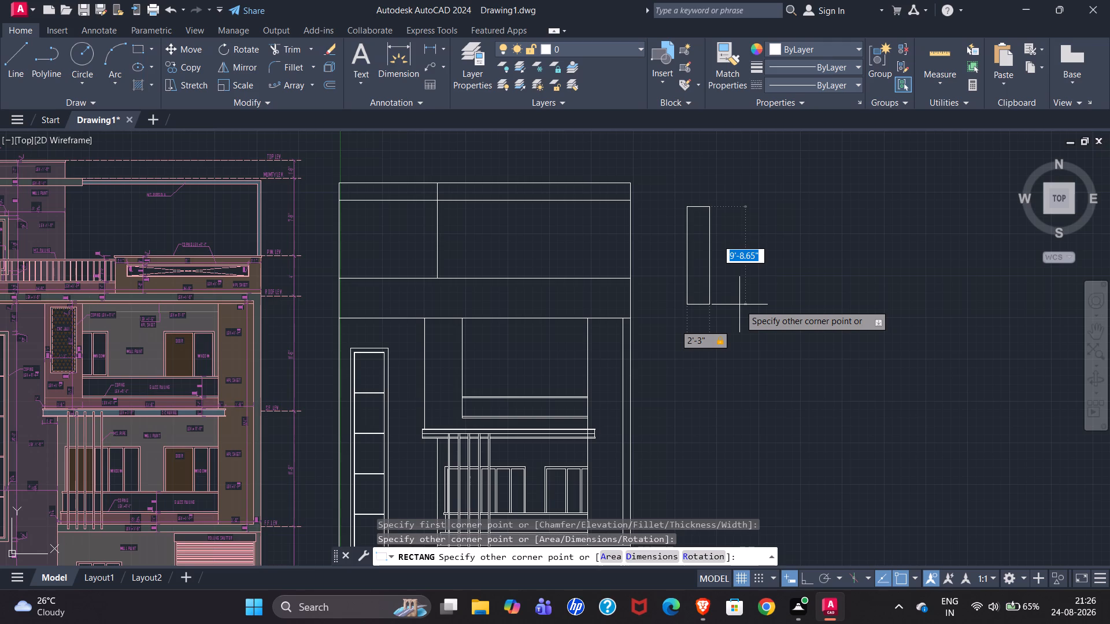
pyautogui.write('6\'3"')
pyautogui.press('Return')
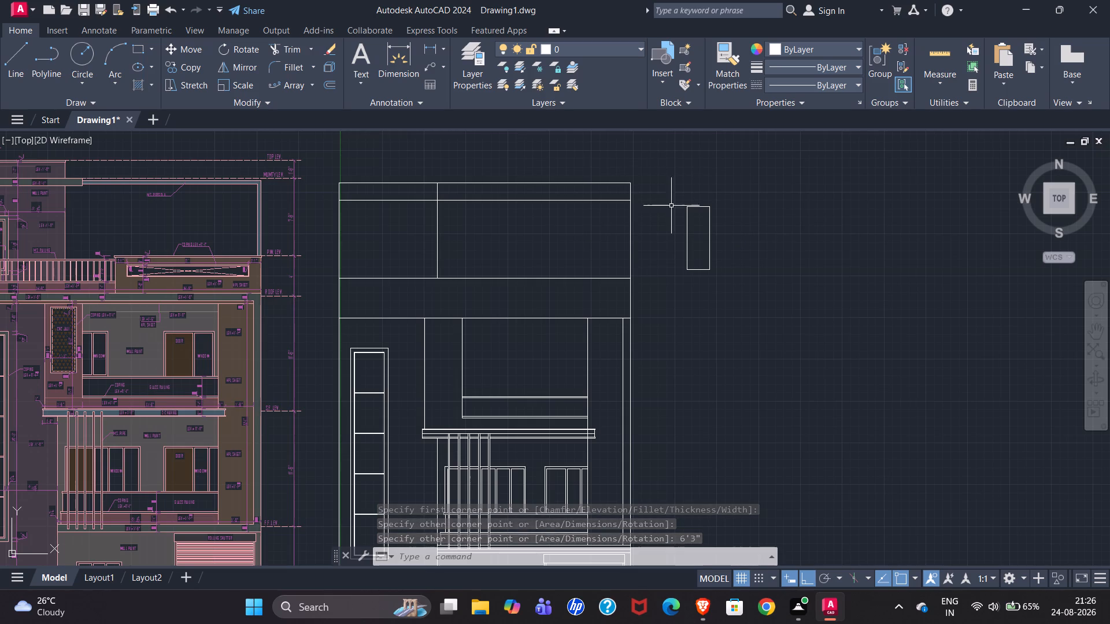
# Examine the reference's second-floor CNC jali for its frame thickness and its dimensions.
pyautogui.scroll(3, 53, 356)
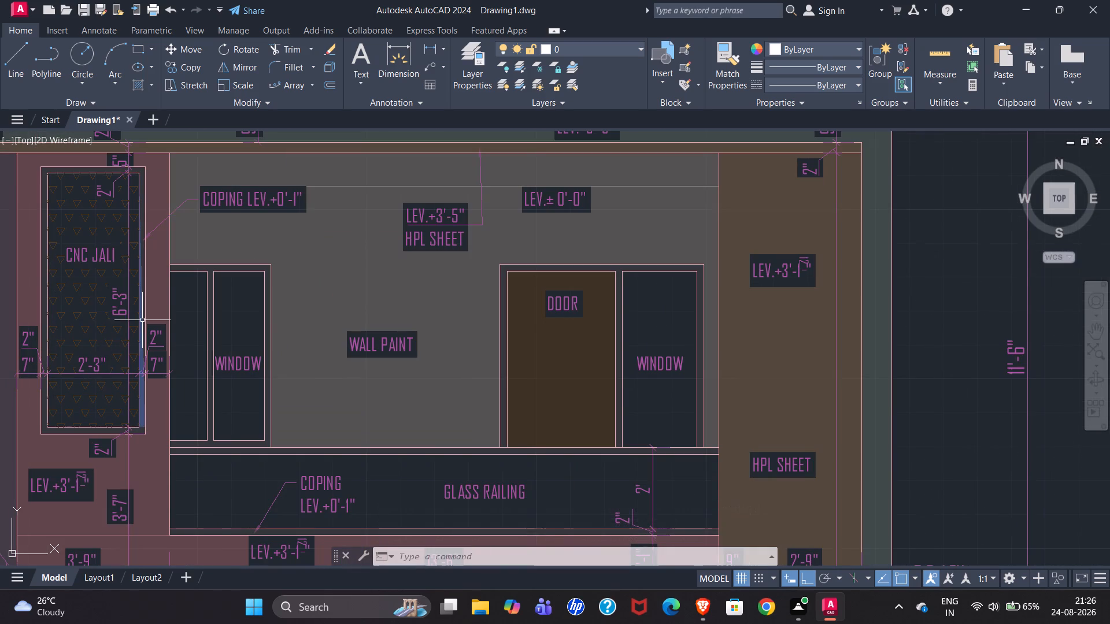
pyautogui.scroll(-1, 116, 288)
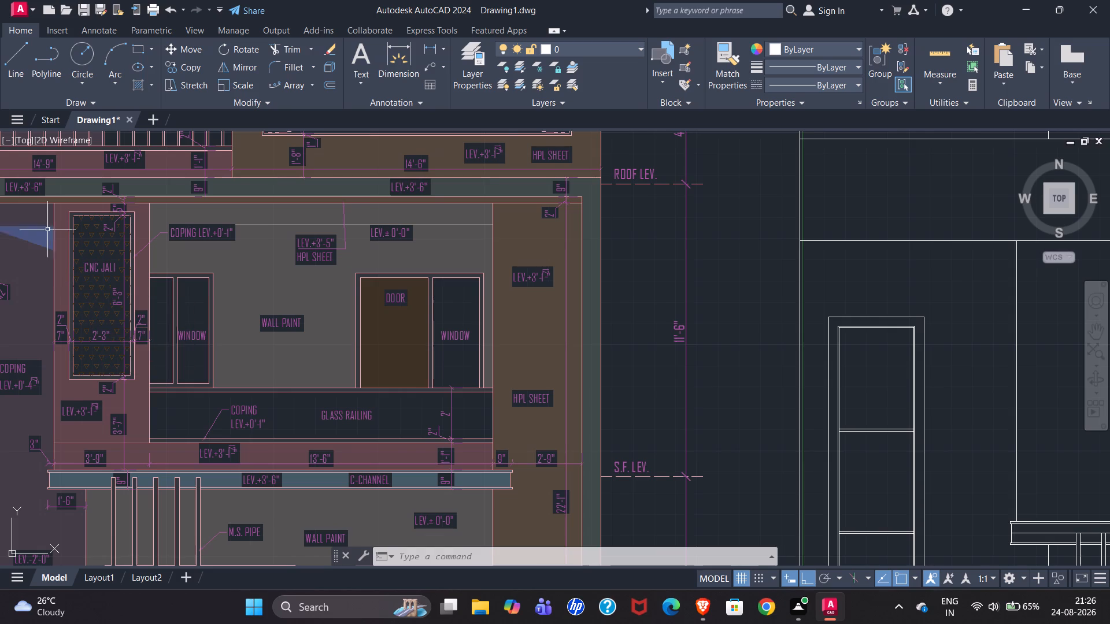
pyautogui.scroll(2, 137, 219)
pyautogui.scroll(-1, 159, 210)
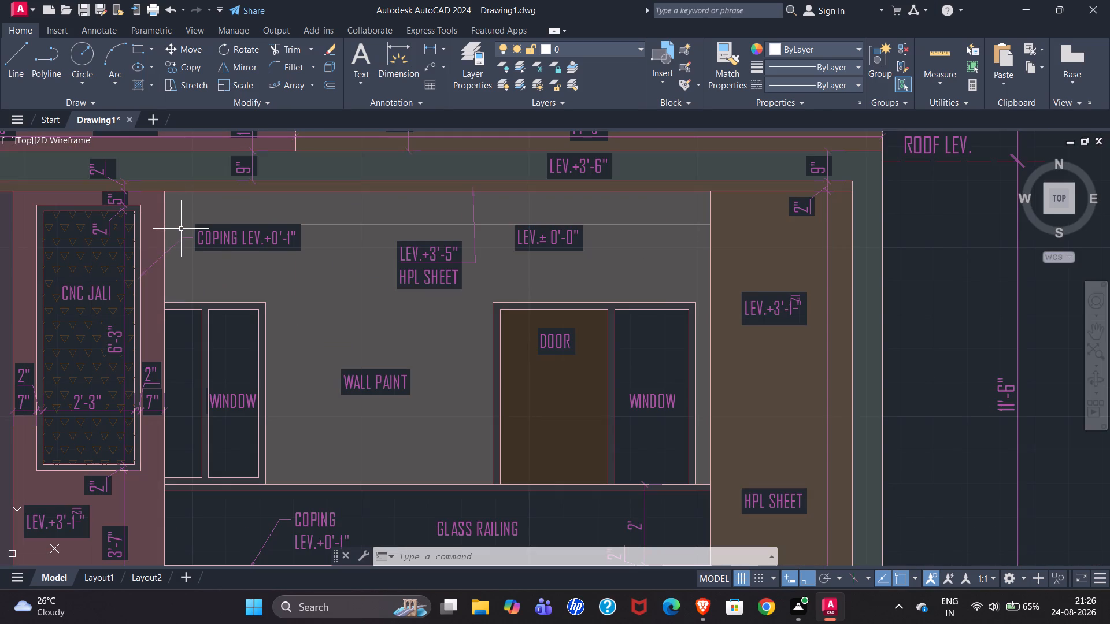
pyautogui.scroll(-1, 5, 233)
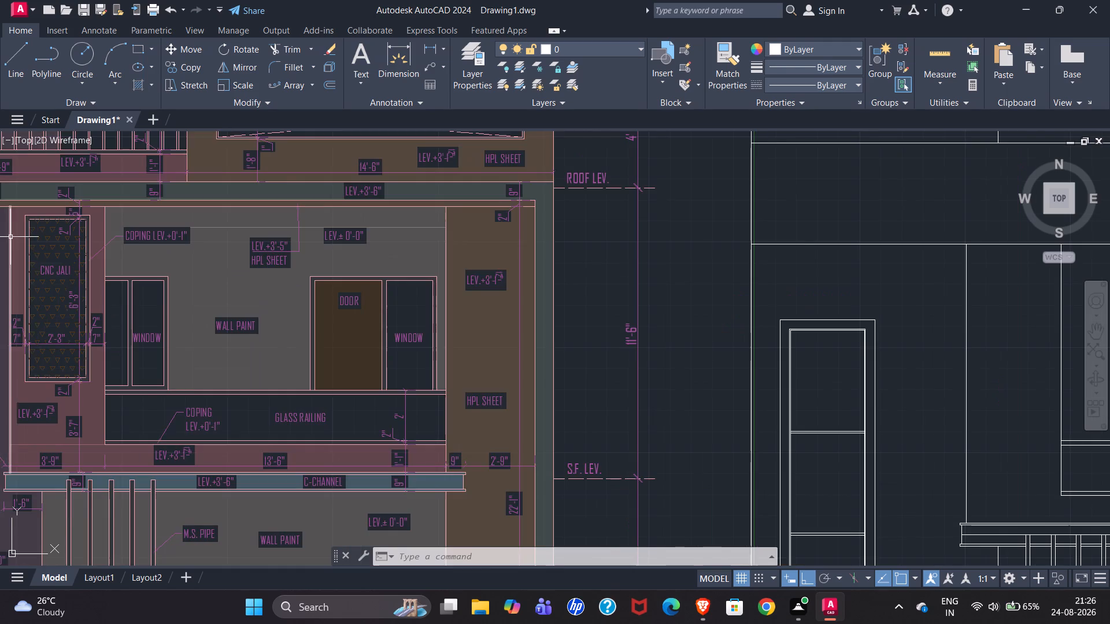
pyautogui.scroll(-1, 7, 237)
pyautogui.scroll(-1, 243, 291)
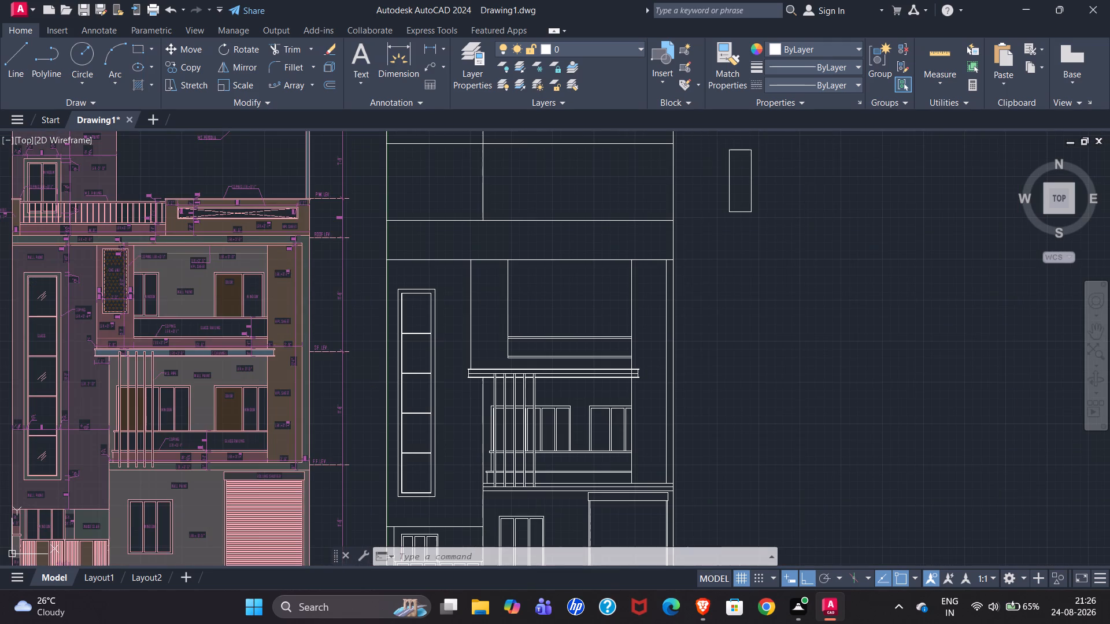
# Offset the CNC jali rectangle outward by 2" to form its frame.
pyautogui.scroll(2, 711, 131)
pyautogui.moveTo(727, 156); pyautogui.dragTo(743, 169)
pyautogui.click(834, 361)
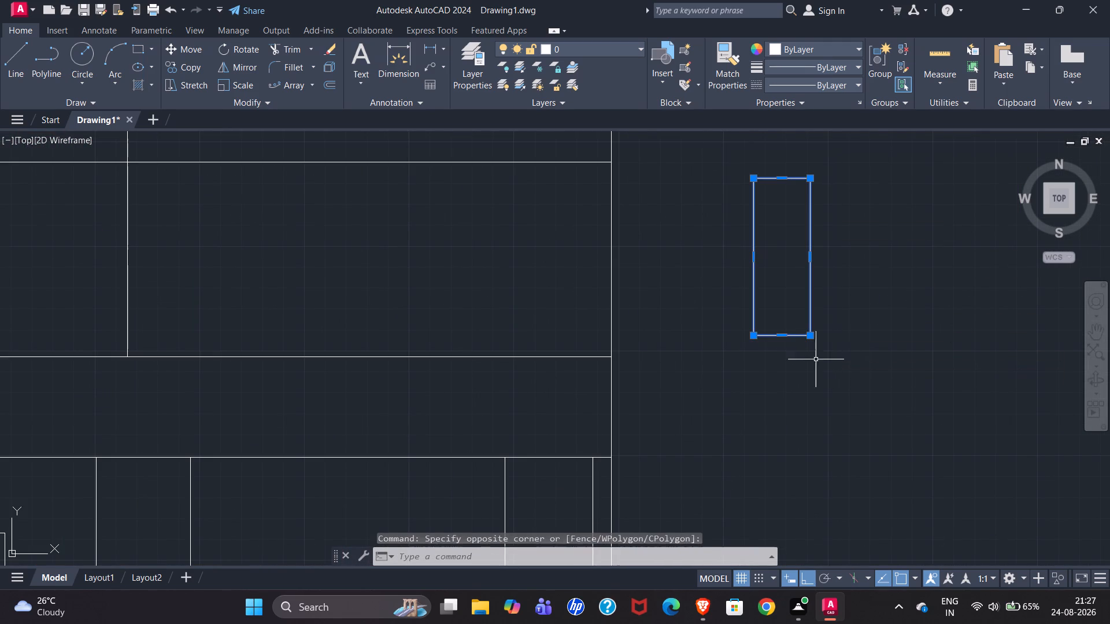
pyautogui.press('o')
pyautogui.press('Return')
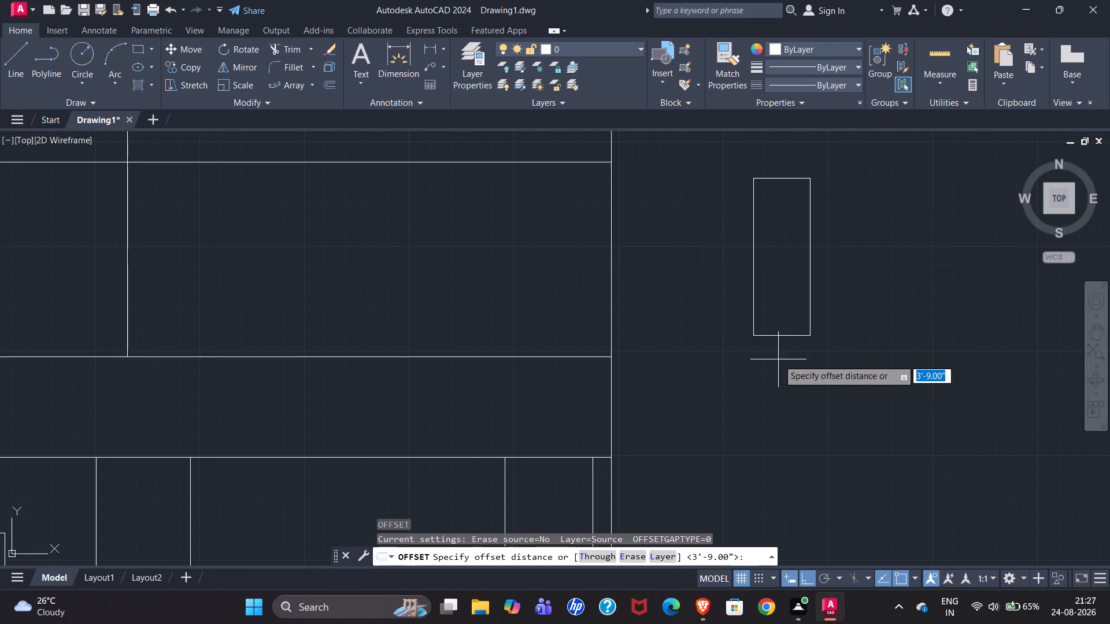
pyautogui.write('2"')
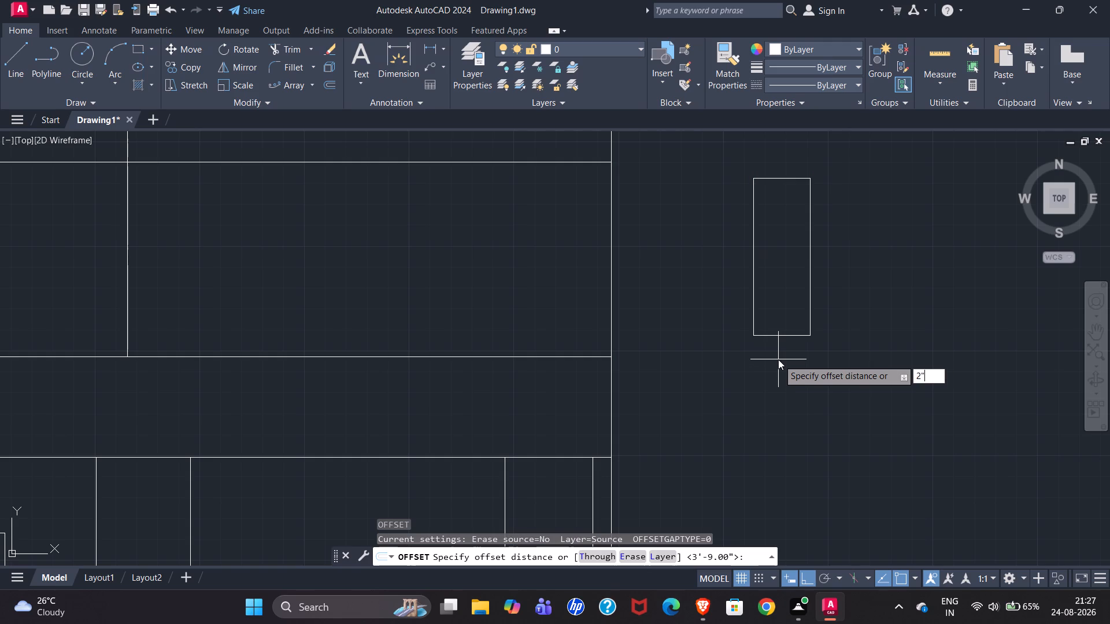
pyautogui.press('Return')
pyautogui.click(783, 378)
pyautogui.scroll(-1, 792, 349)
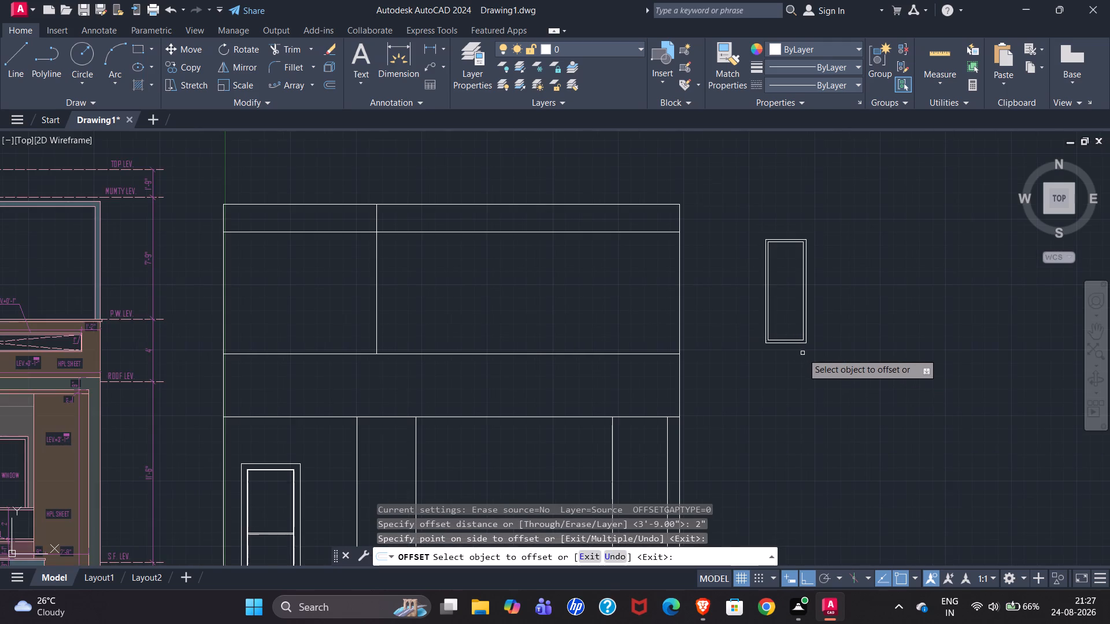
# Check the reference's CNC jali for the frame's gaps to the wall edges beside it and the band above.
pyautogui.scroll(-1, 802, 353)
pyautogui.scroll(3, 131, 383)
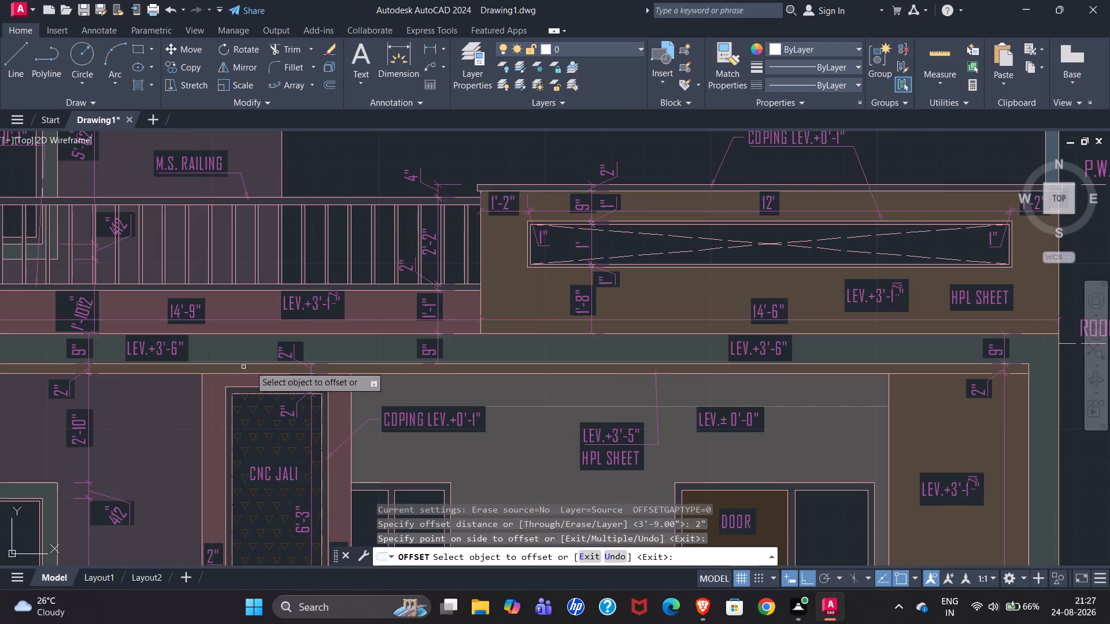
pyautogui.scroll(-1, 267, 320)
pyautogui.scroll(-1, 142, 335)
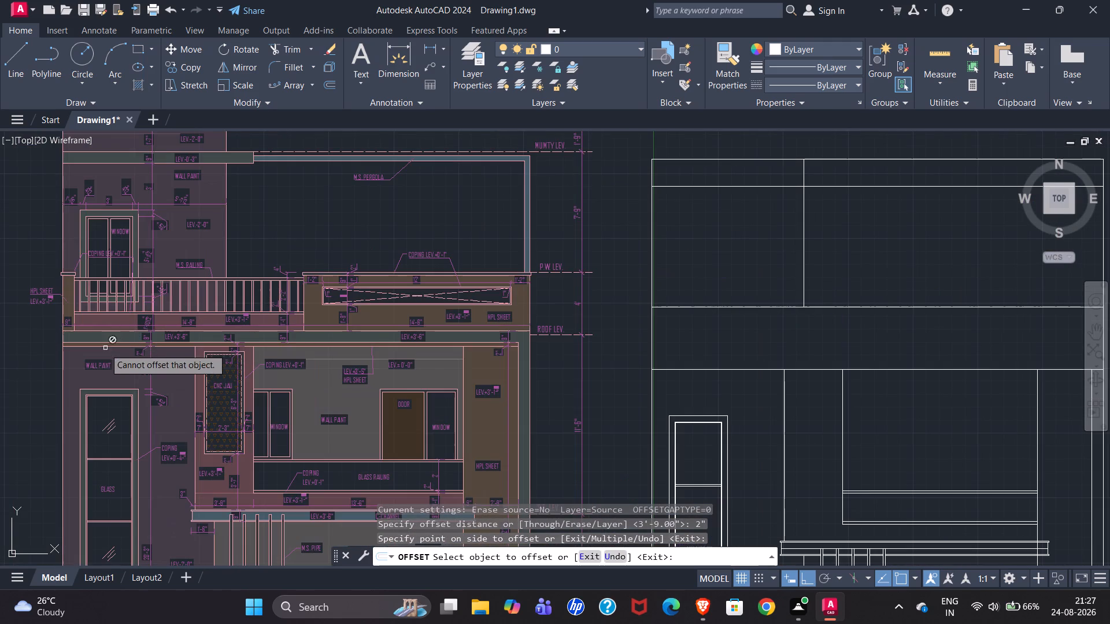
pyautogui.scroll(-1, 77, 359)
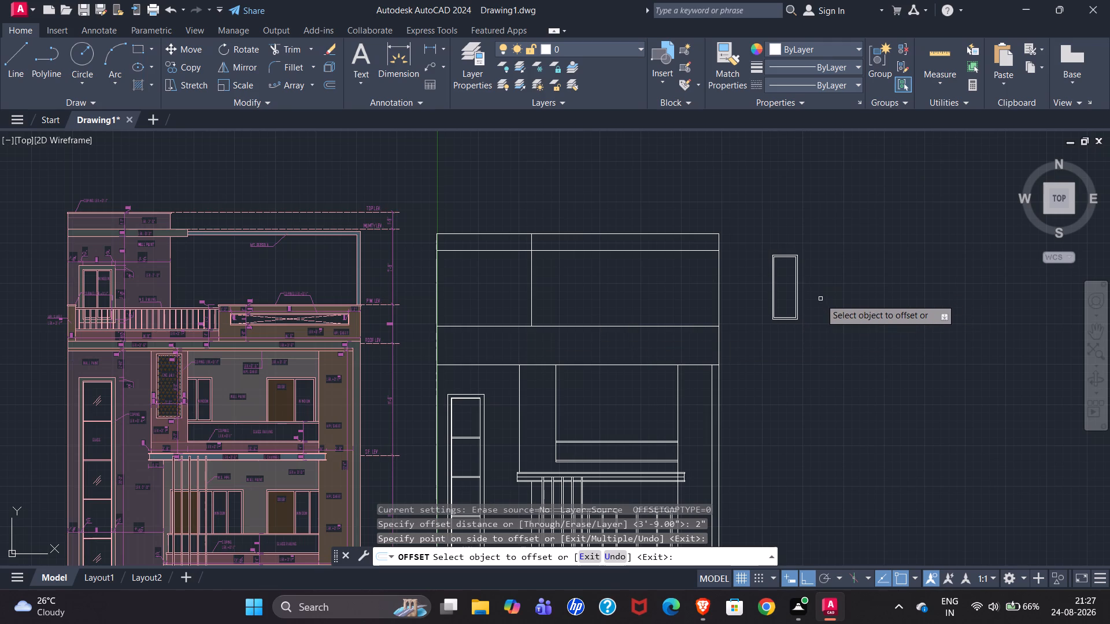
pyautogui.scroll(2, 140, 367)
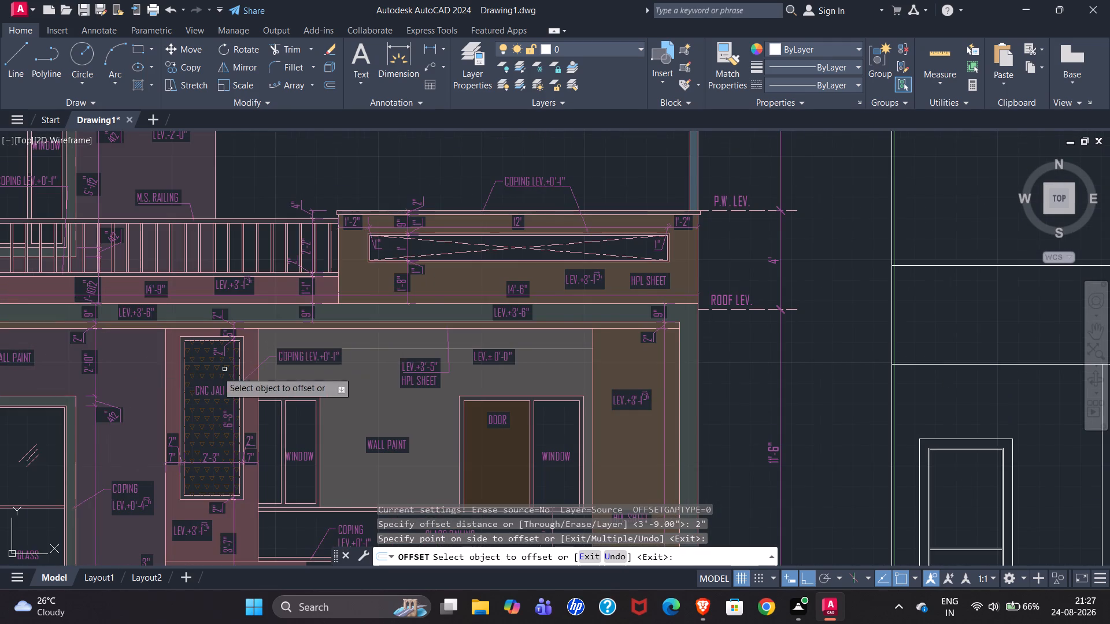
pyautogui.scroll(3, 210, 374)
pyautogui.scroll(-1, 232, 302)
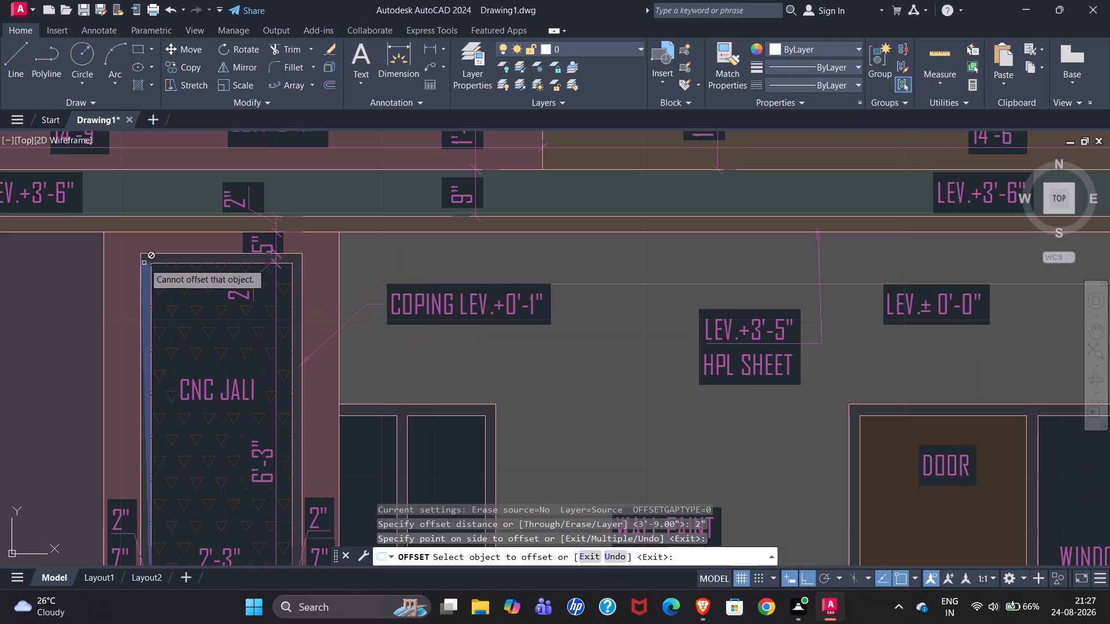
pyautogui.scroll(-1, 175, 247)
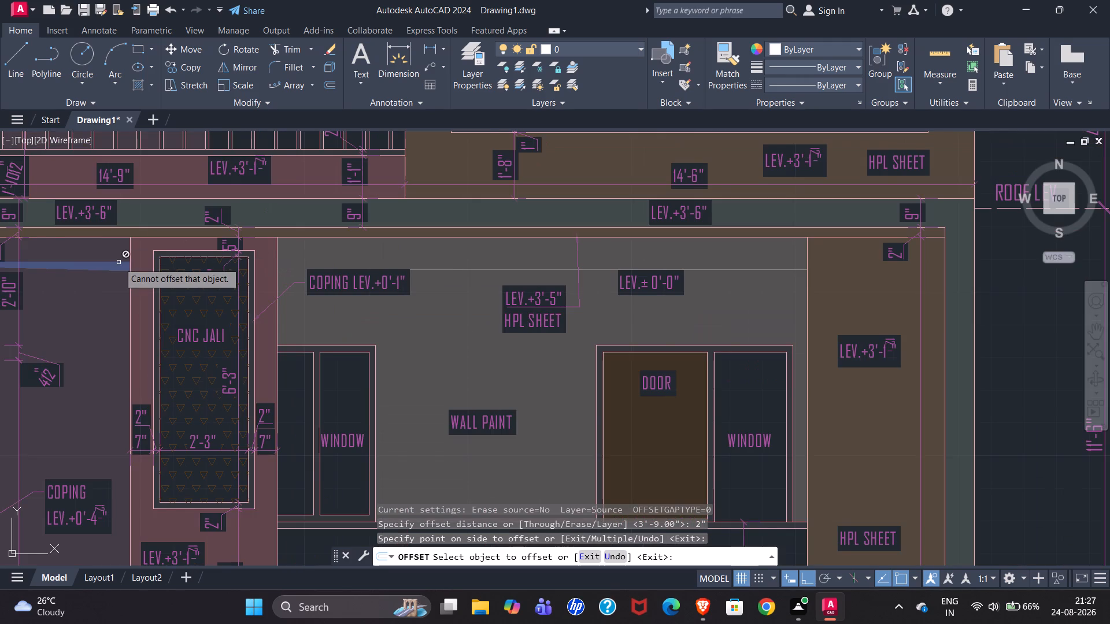
pyautogui.scroll(-3, 119, 262)
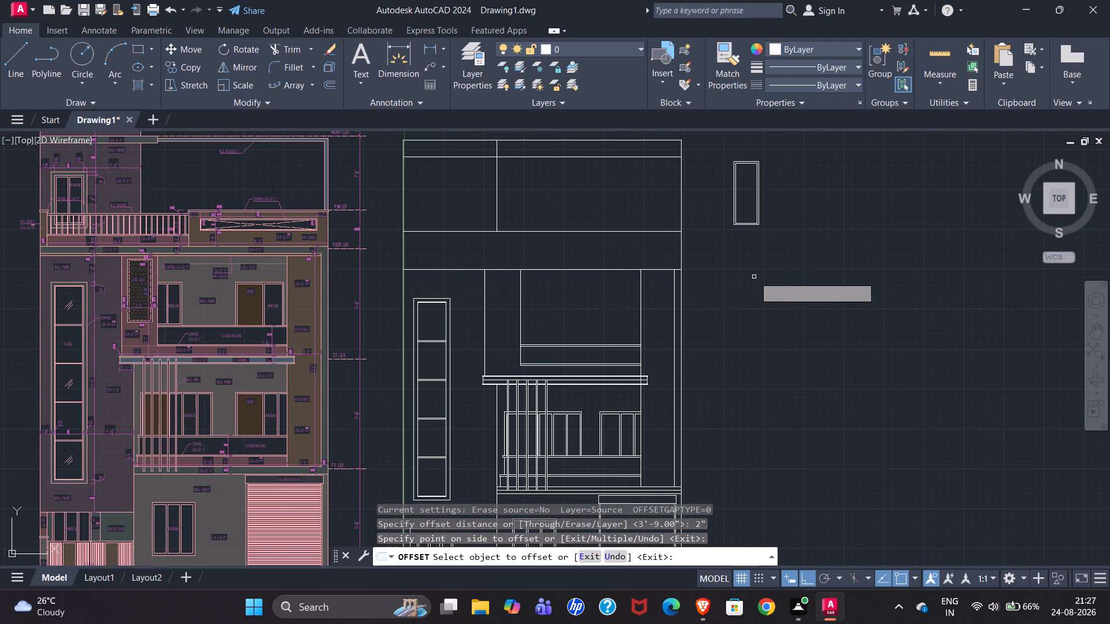
pyautogui.press('Escape')
# Move the jali and frame into the second-floor wall strip, with the frame's top-right corner 7" left and 5" below the strip's top-right corner.
pyautogui.click(726, 150)
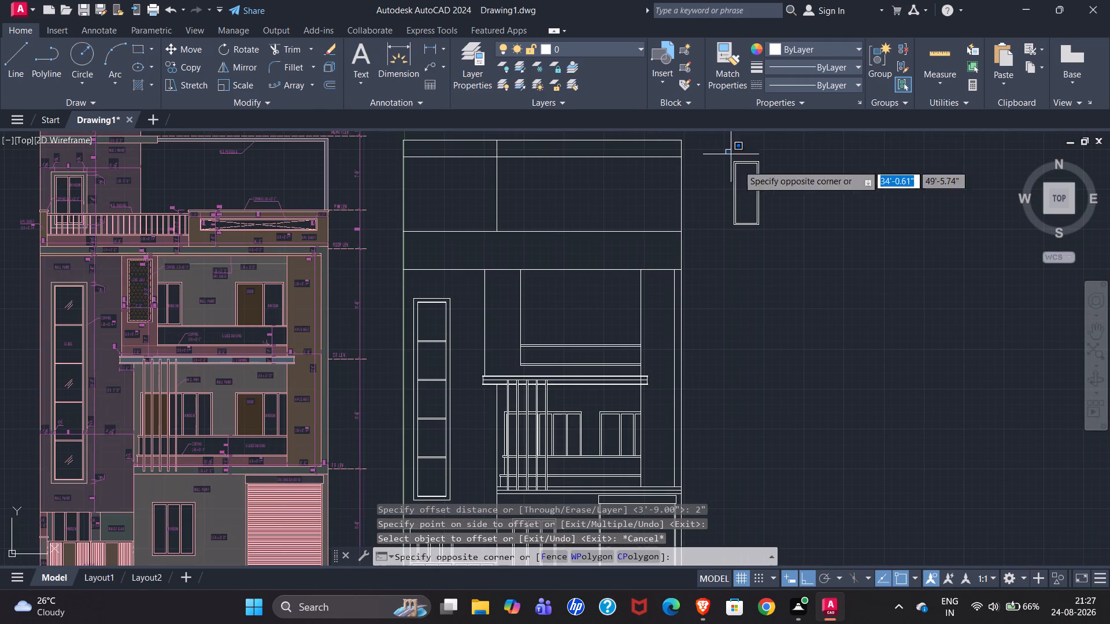
pyautogui.click(815, 277)
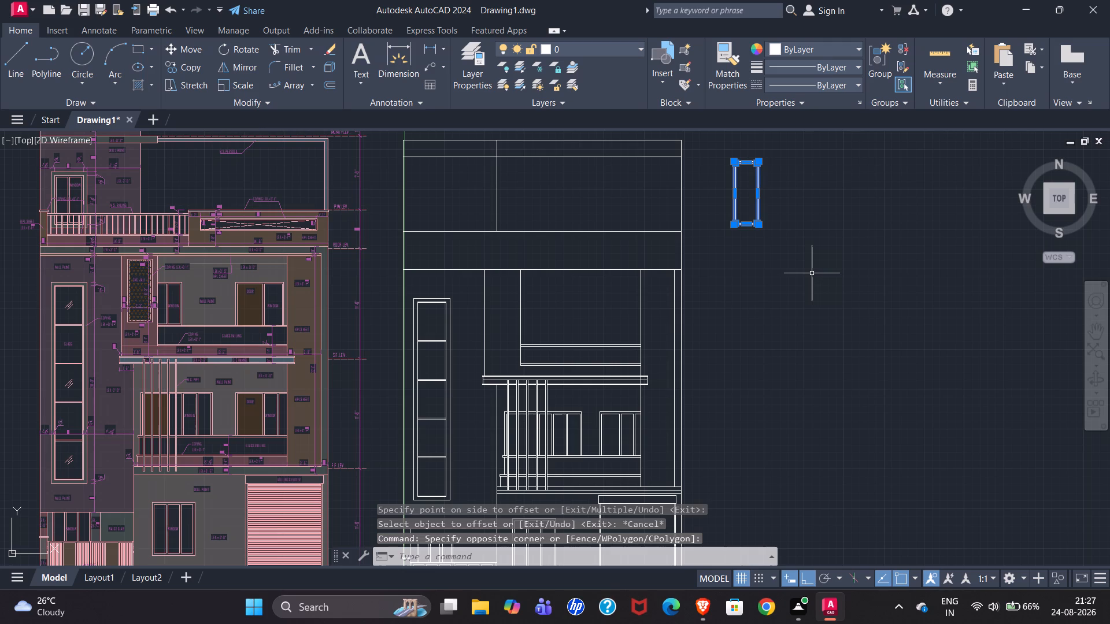
pyautogui.press('m')
pyautogui.press('Return')
pyautogui.scroll(6, 759, 146)
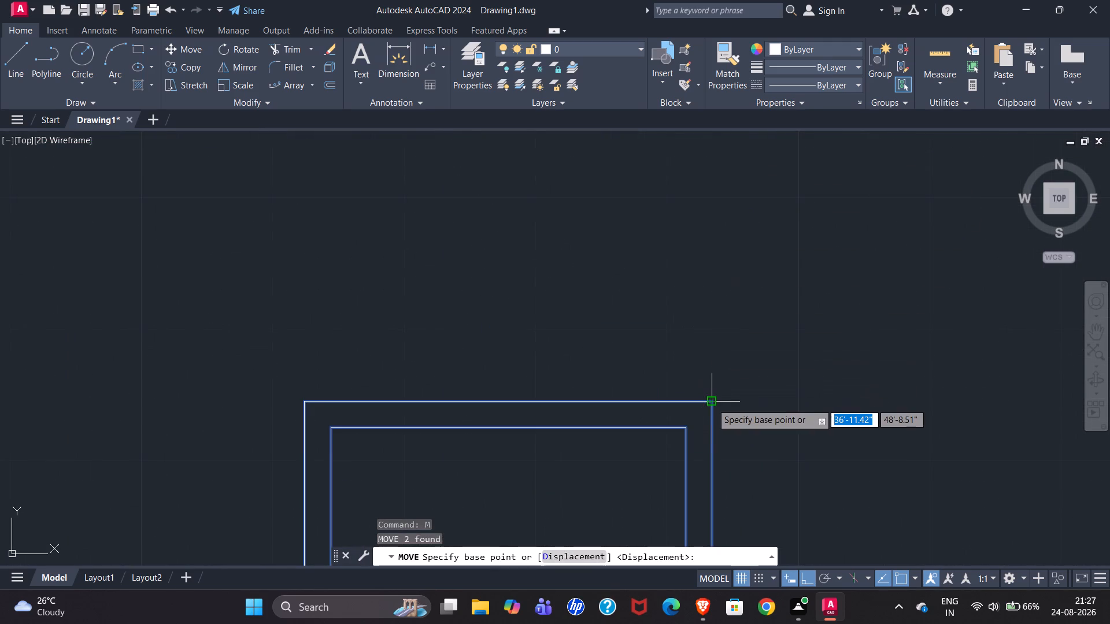
pyautogui.click(712, 403)
pyautogui.scroll(-5, 768, 220)
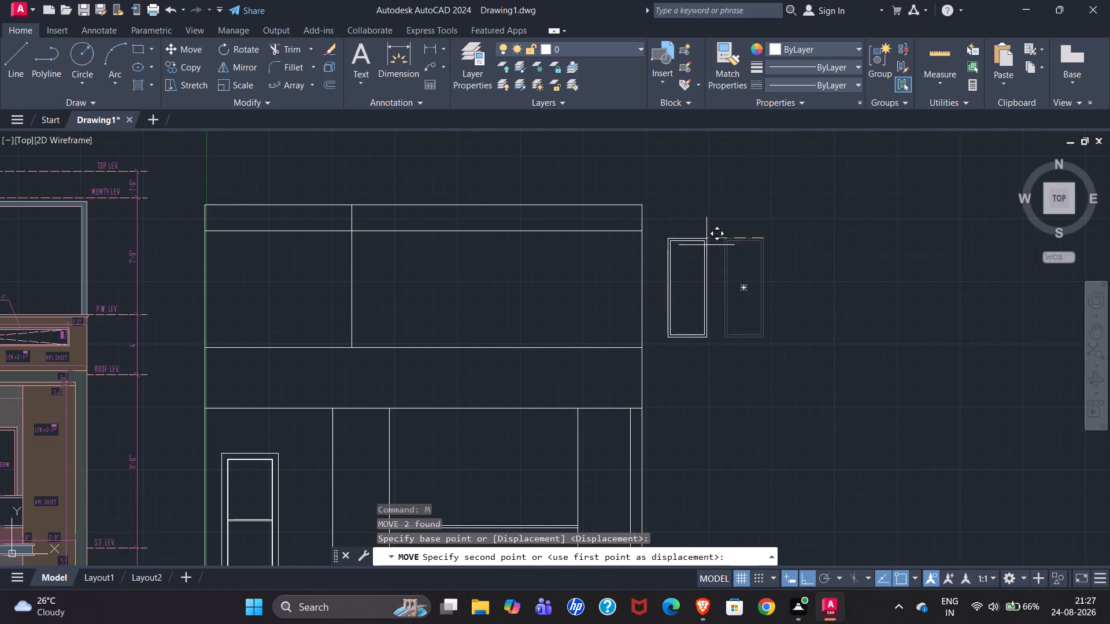
pyautogui.scroll(-1, 722, 235)
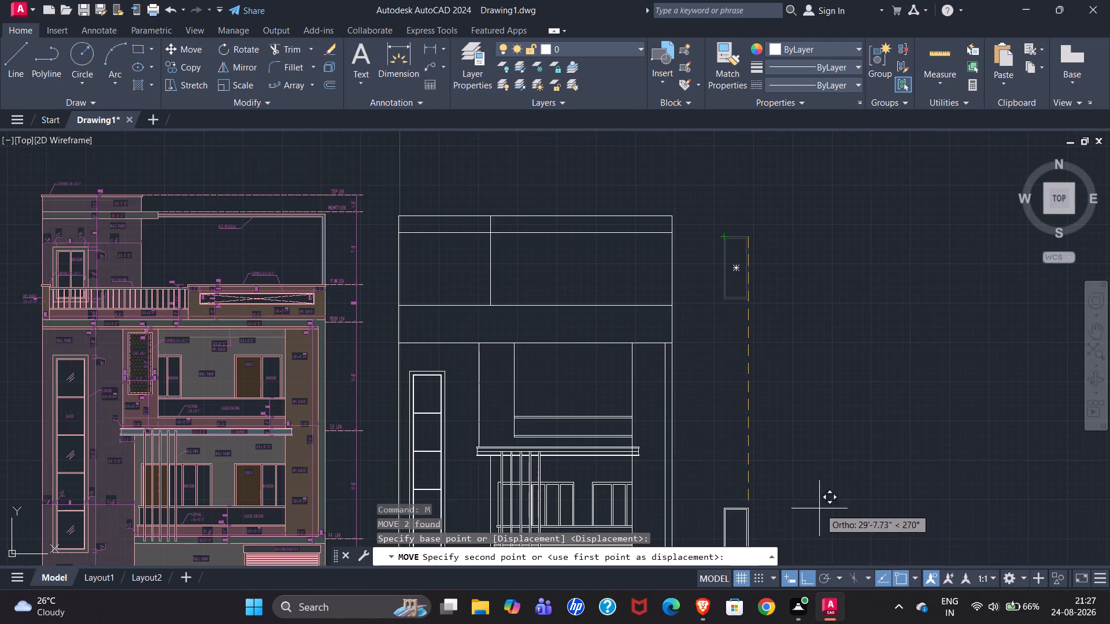
pyautogui.click(808, 582)
pyautogui.scroll(4, 467, 373)
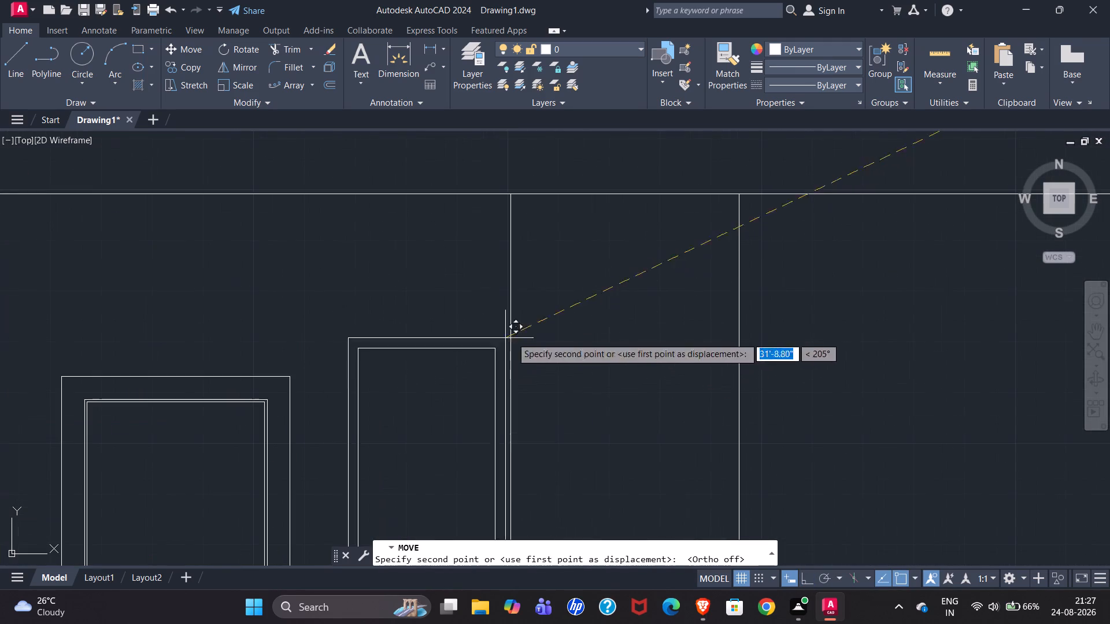
pyautogui.write('tk')
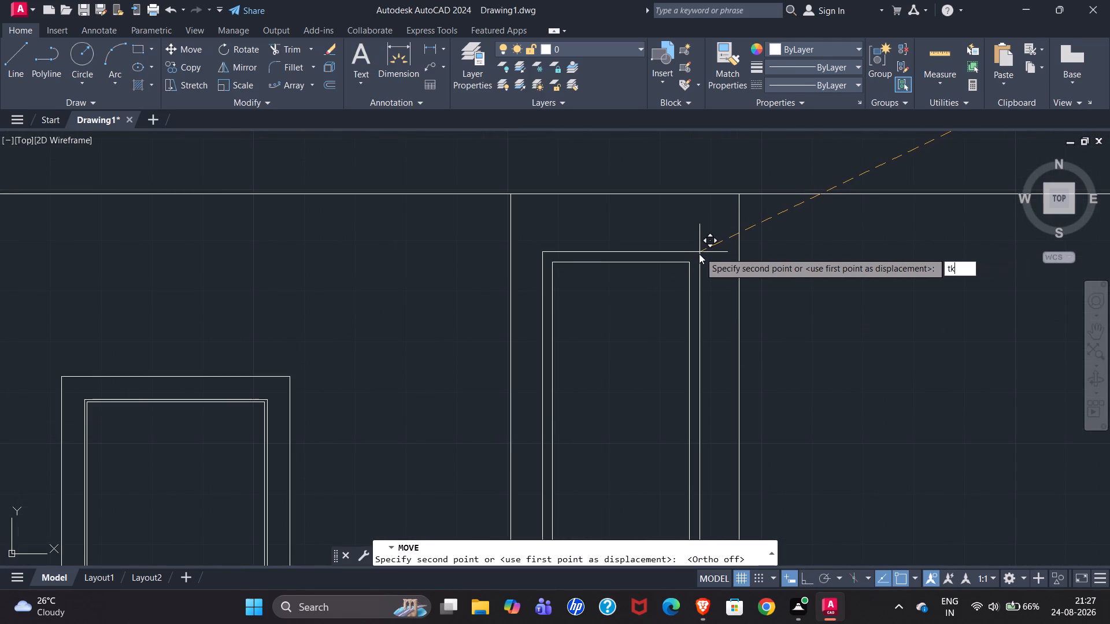
pyautogui.press('Return')
pyautogui.click(737, 198)
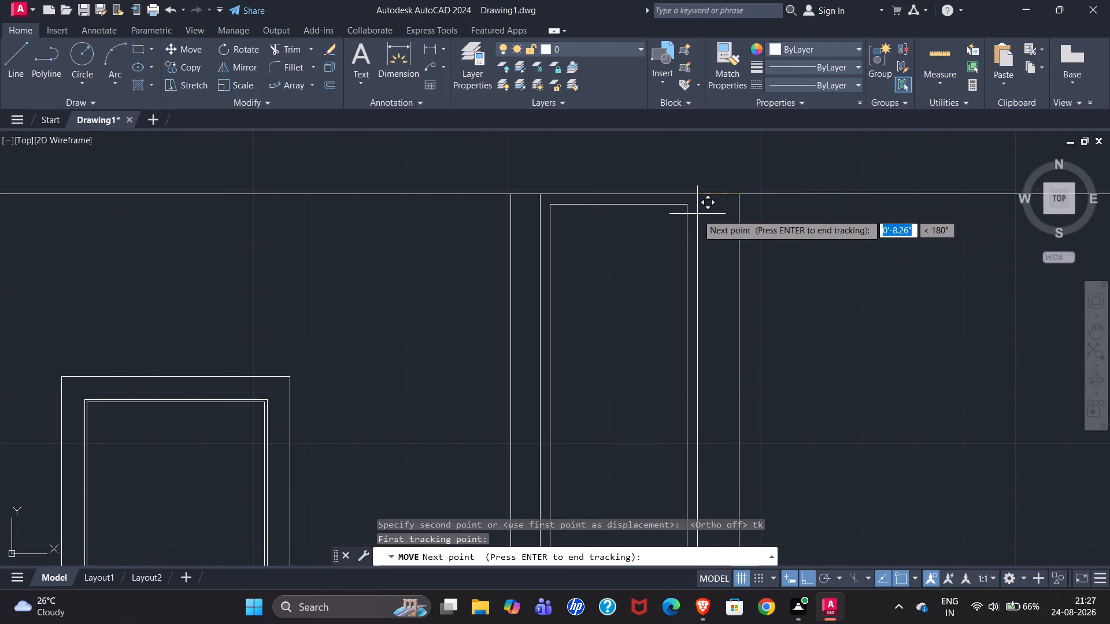
pyautogui.write('7"')
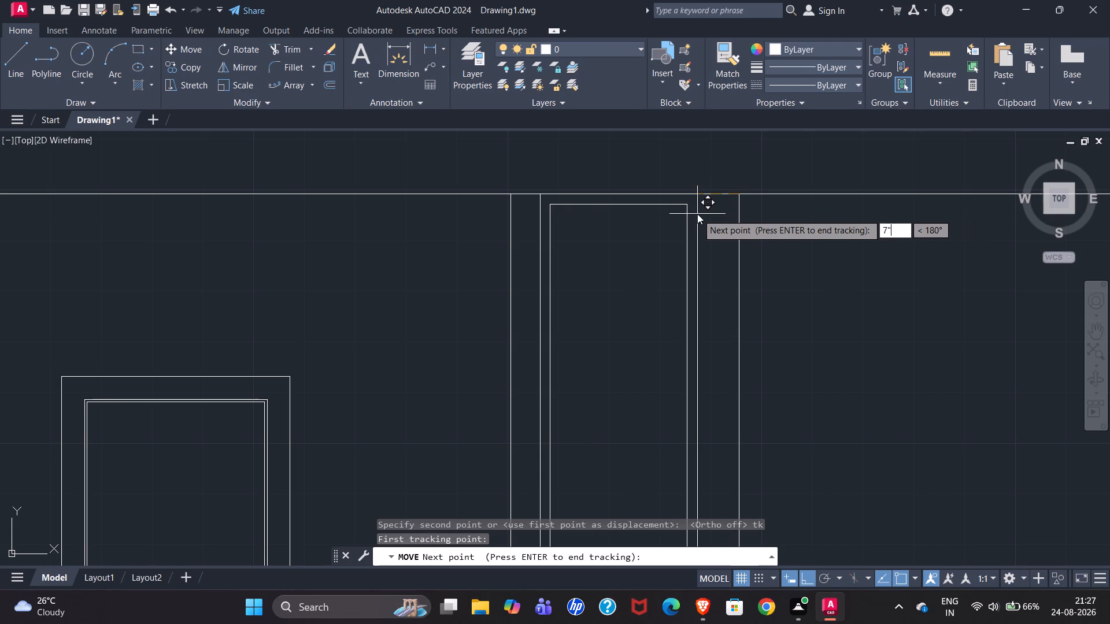
pyautogui.press('Return')
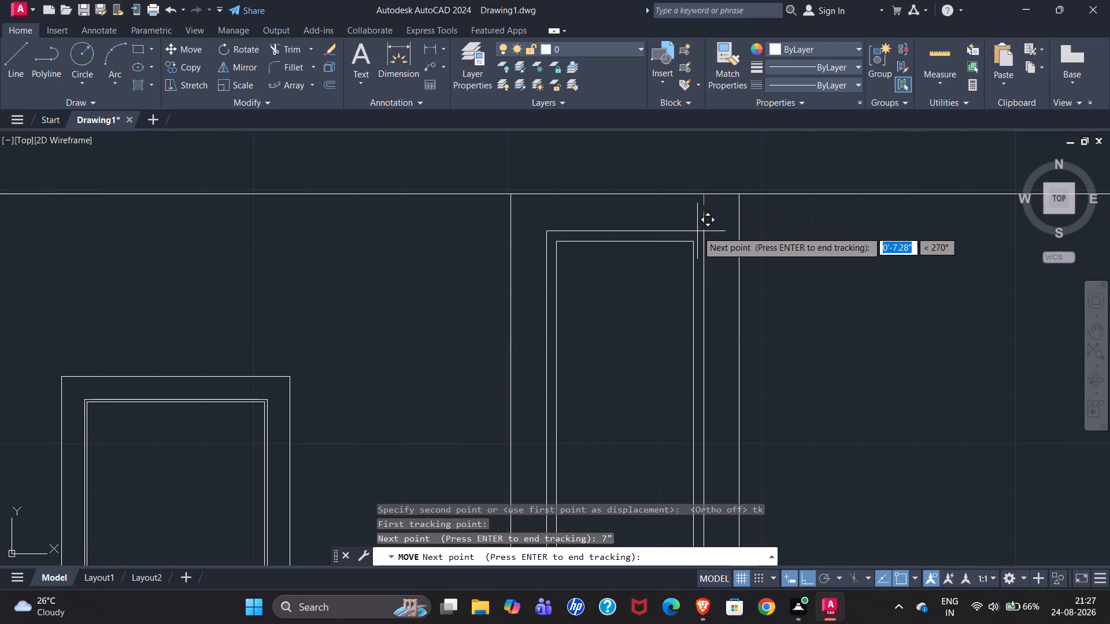
pyautogui.write('5"')
pyautogui.press('Return')
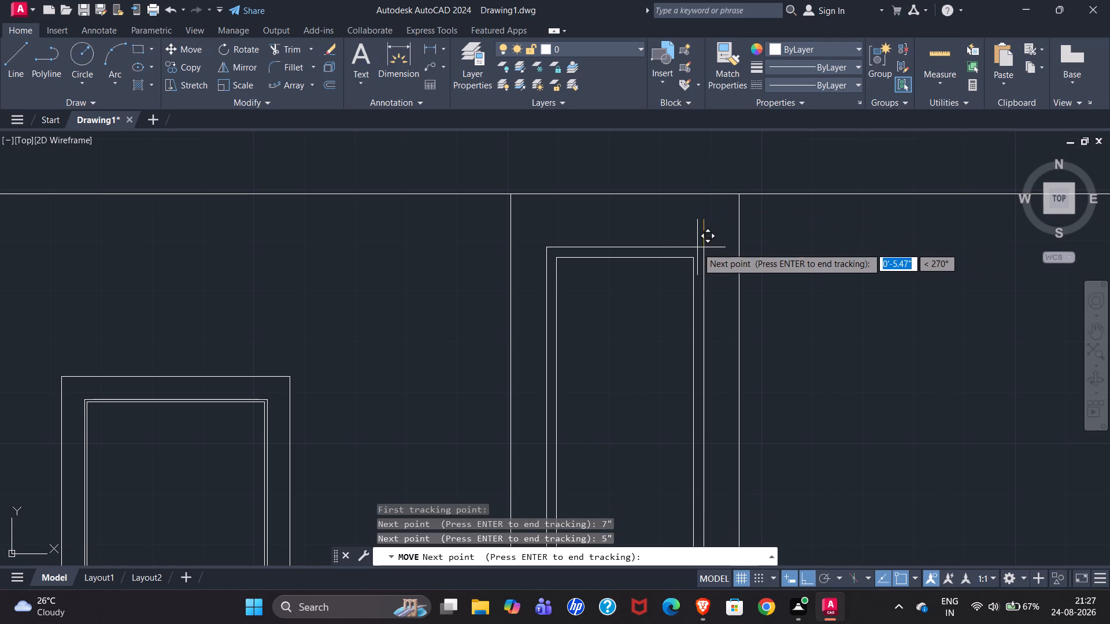
pyautogui.press('Return')
# Compare the placed jali with the reference, examining the spacing below it down to the C-channel and the glass railing dimensions.
pyautogui.scroll(-2, 708, 148)
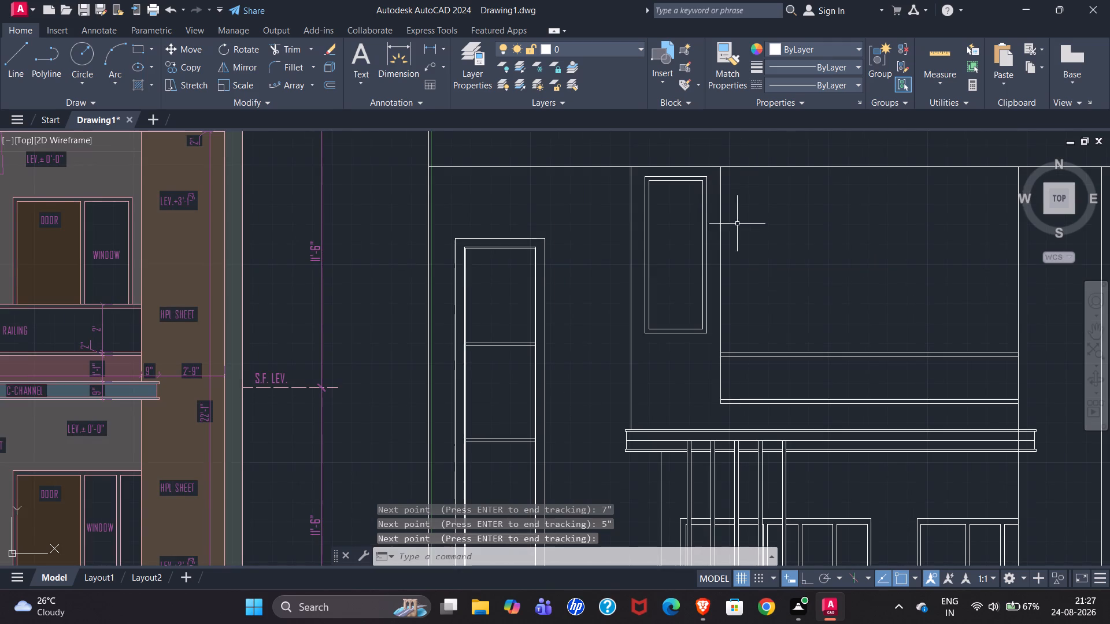
pyautogui.scroll(-1, 794, 263)
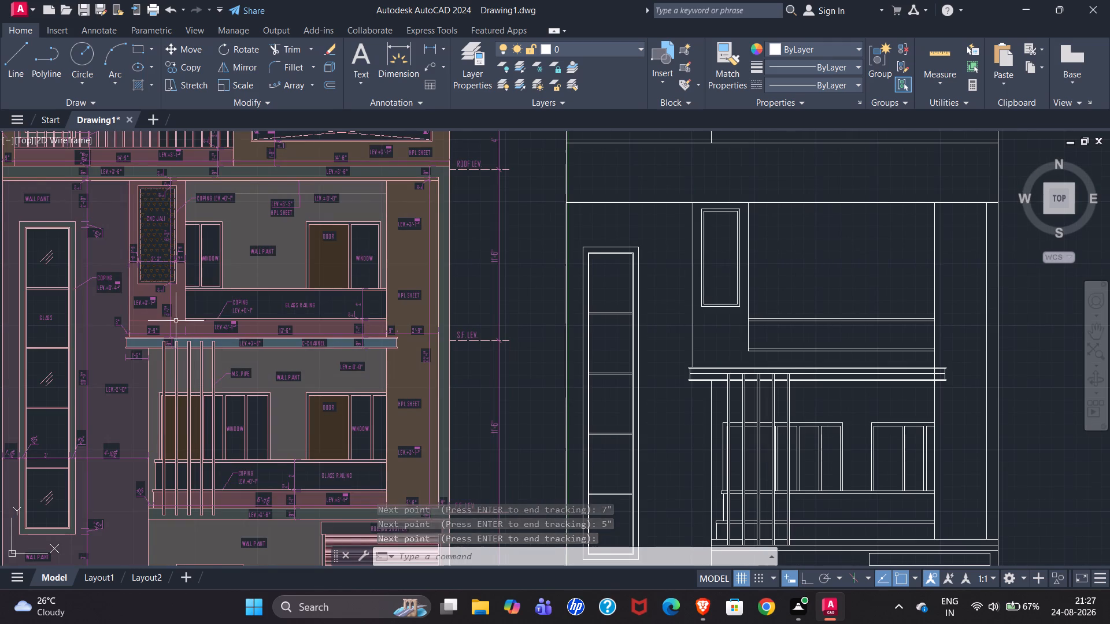
pyautogui.scroll(1, 145, 314)
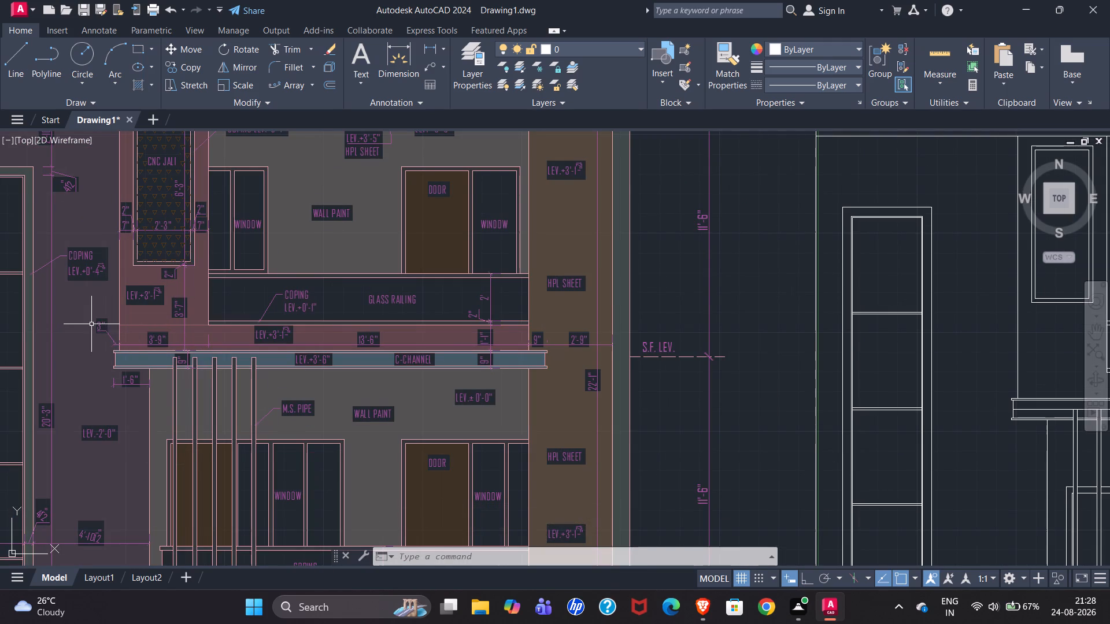
pyautogui.scroll(-1, 57, 332)
pyautogui.scroll(5, 165, 328)
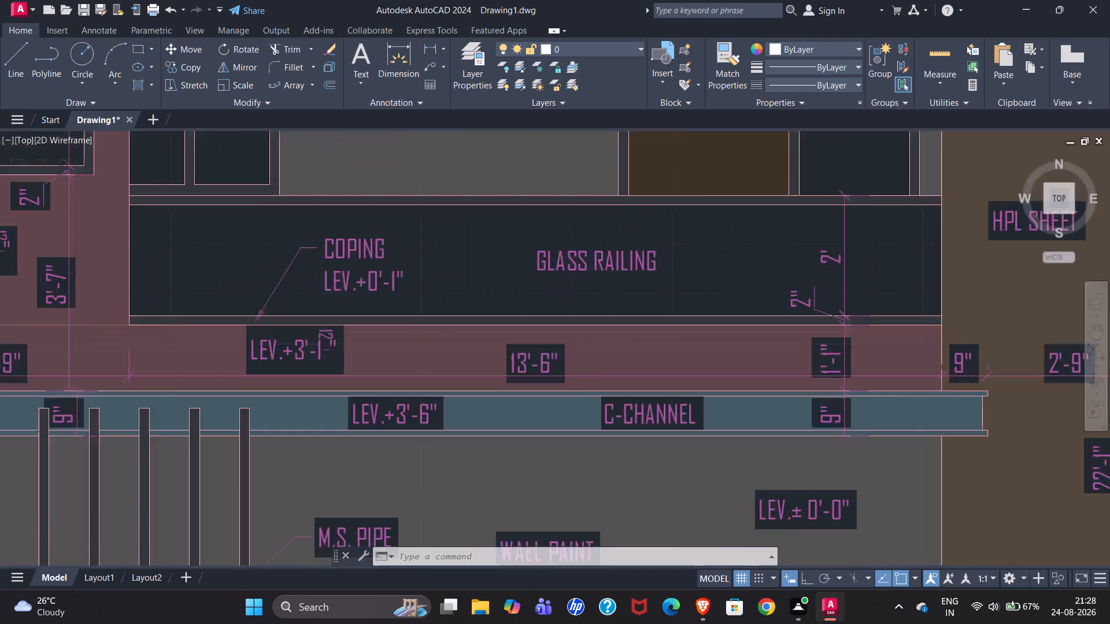
pyautogui.scroll(-2, 197, 320)
pyautogui.scroll(-3, 55, 358)
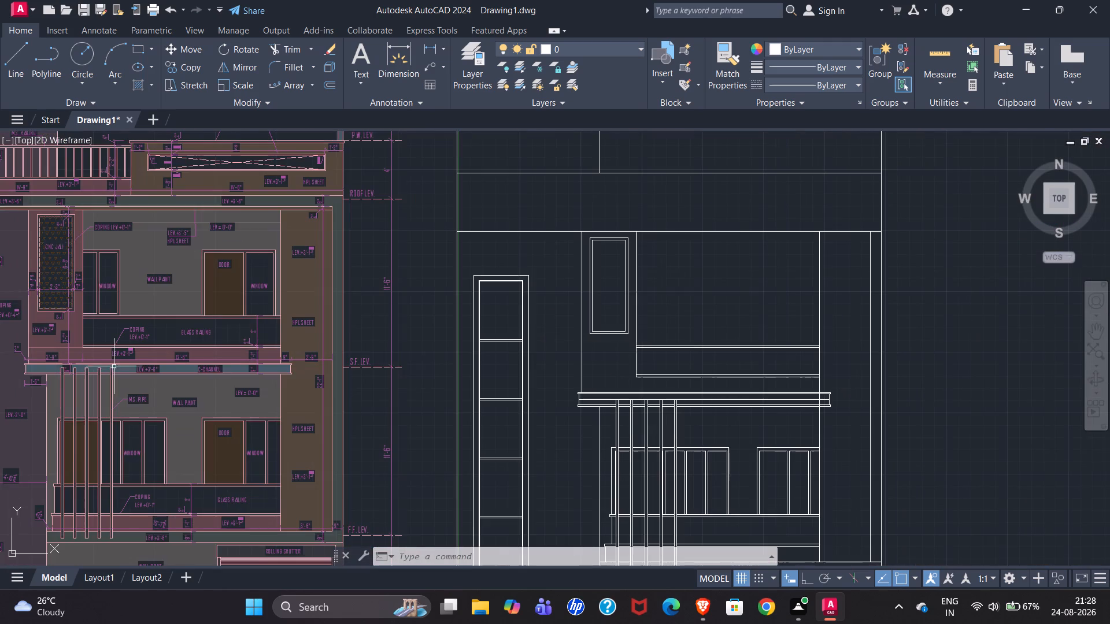
# Measure the gap from the midpoint of the jali frame's bottom edge down to the top of the C-channel.
pyautogui.scroll(2, 594, 385)
pyautogui.click(10, 68)
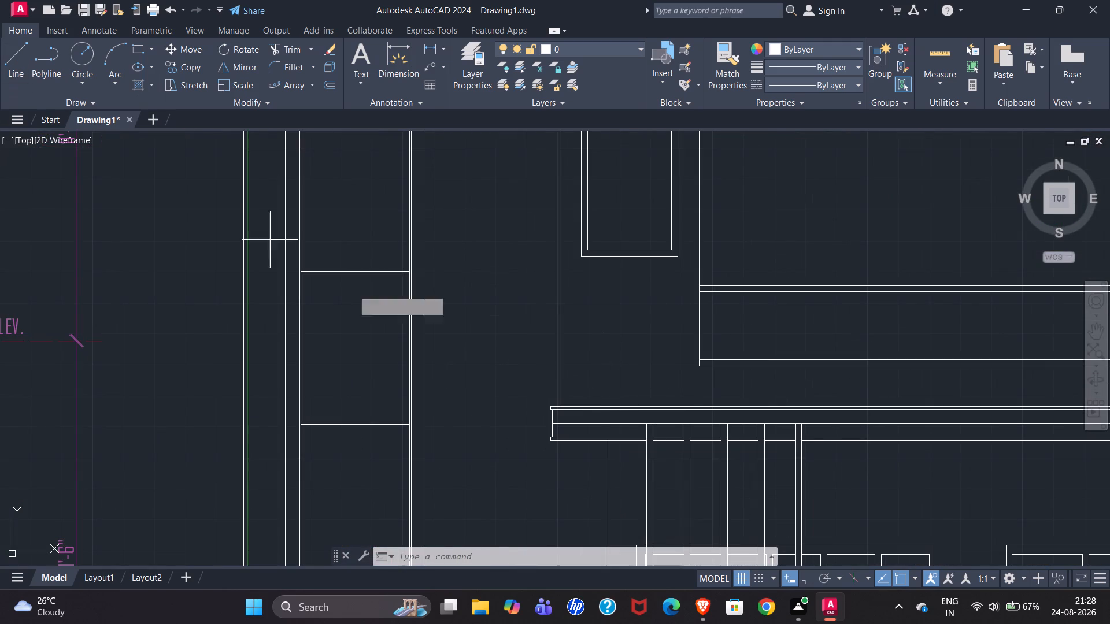
pyautogui.click(629, 260)
pyautogui.scroll(2, 622, 421)
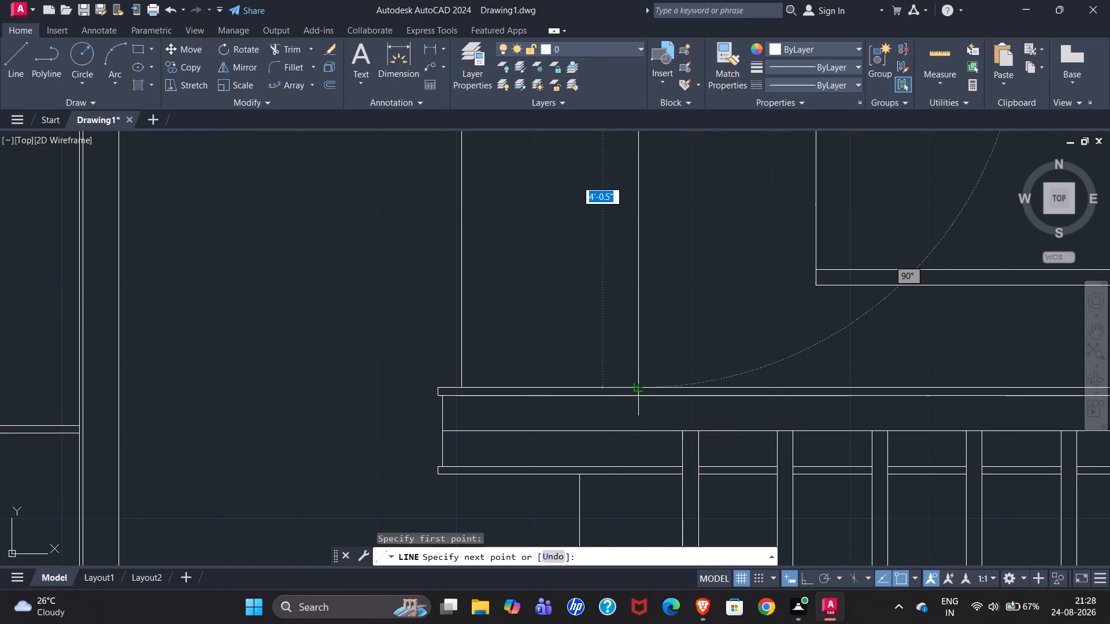
pyautogui.scroll(-4, 637, 386)
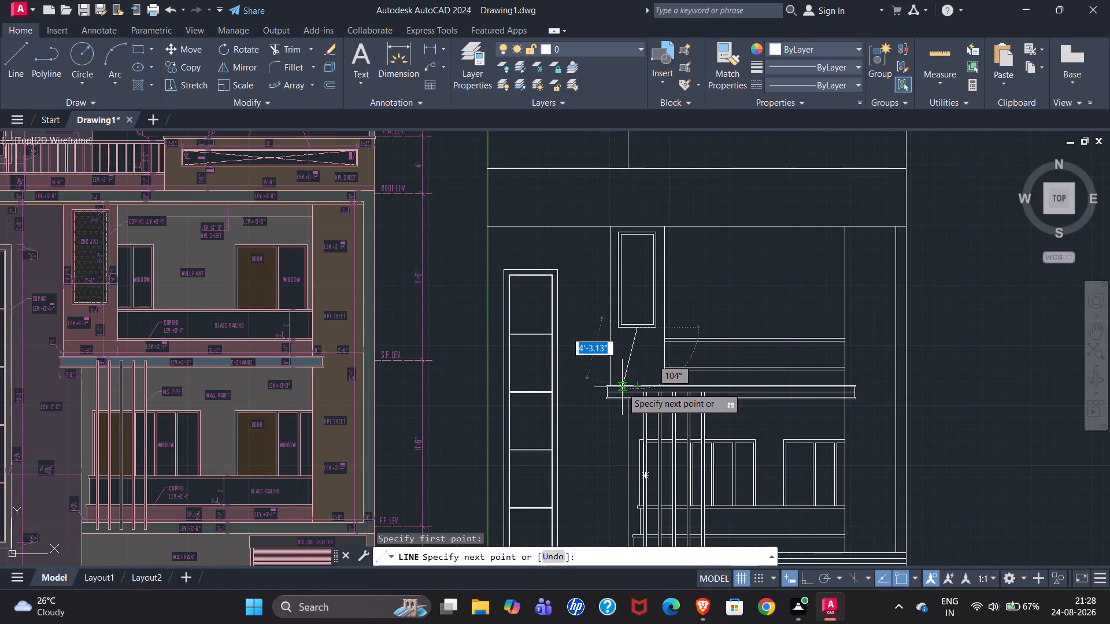
pyautogui.press('Escape')
# Check the reference's dimensions between the CNC jali's frame and the C-channel, comparing them with the redrawn elevation.
pyautogui.scroll(1, 23, 252)
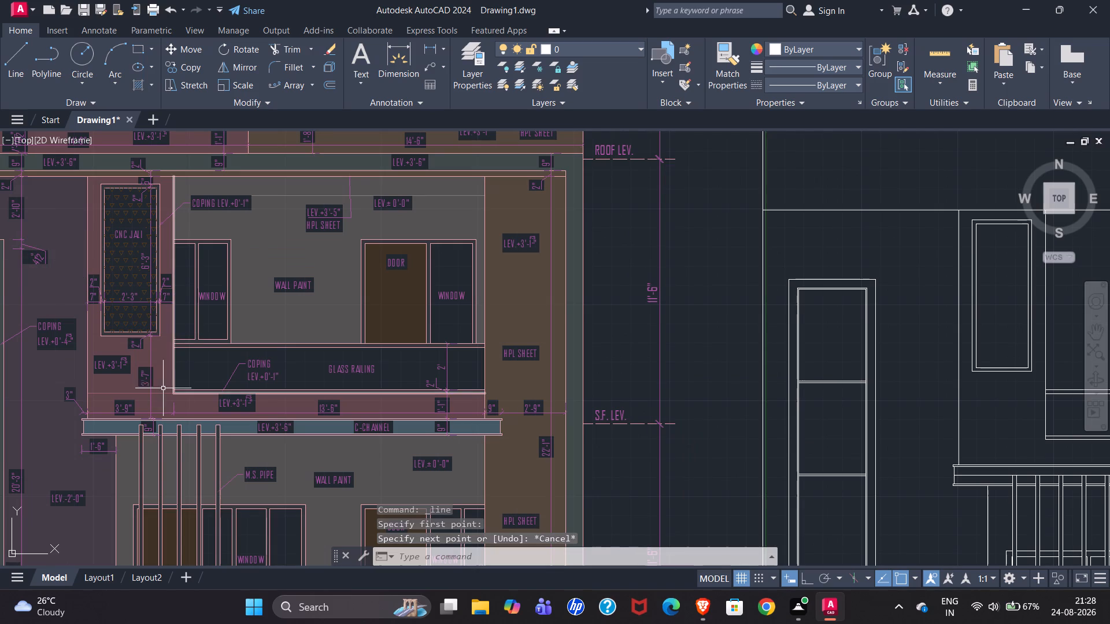
pyautogui.scroll(3, 143, 440)
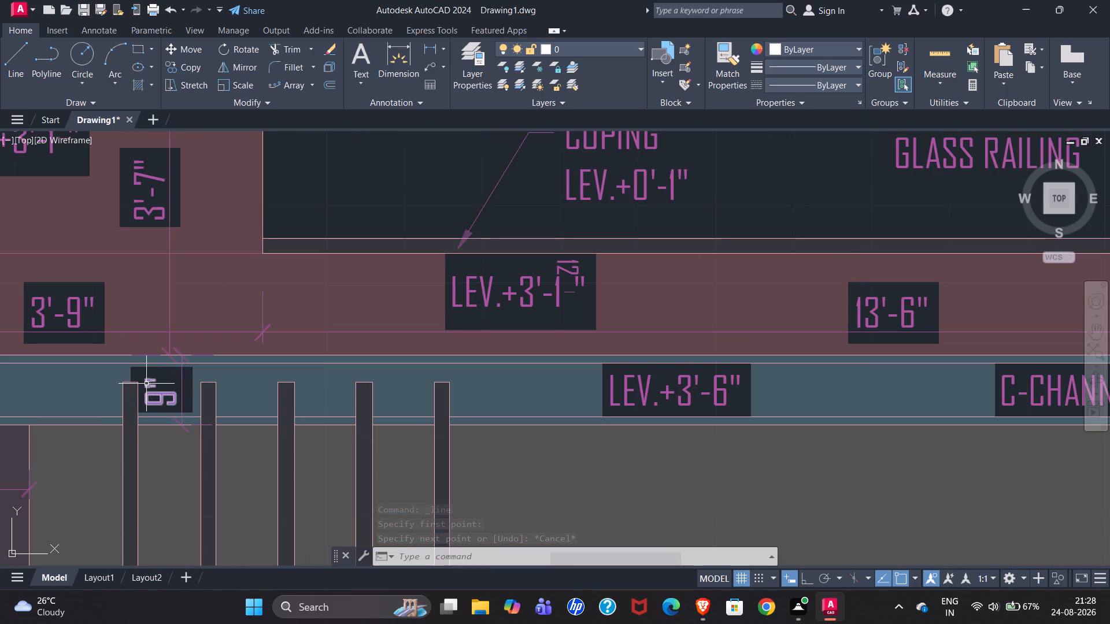
pyautogui.scroll(-1, 140, 387)
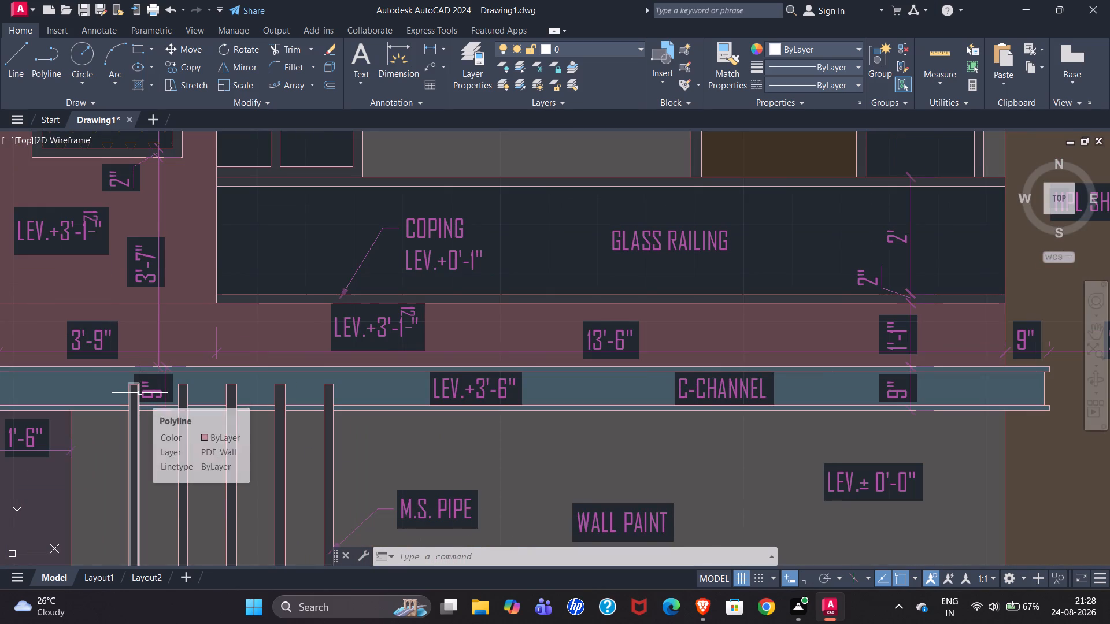
pyautogui.scroll(-3, 140, 393)
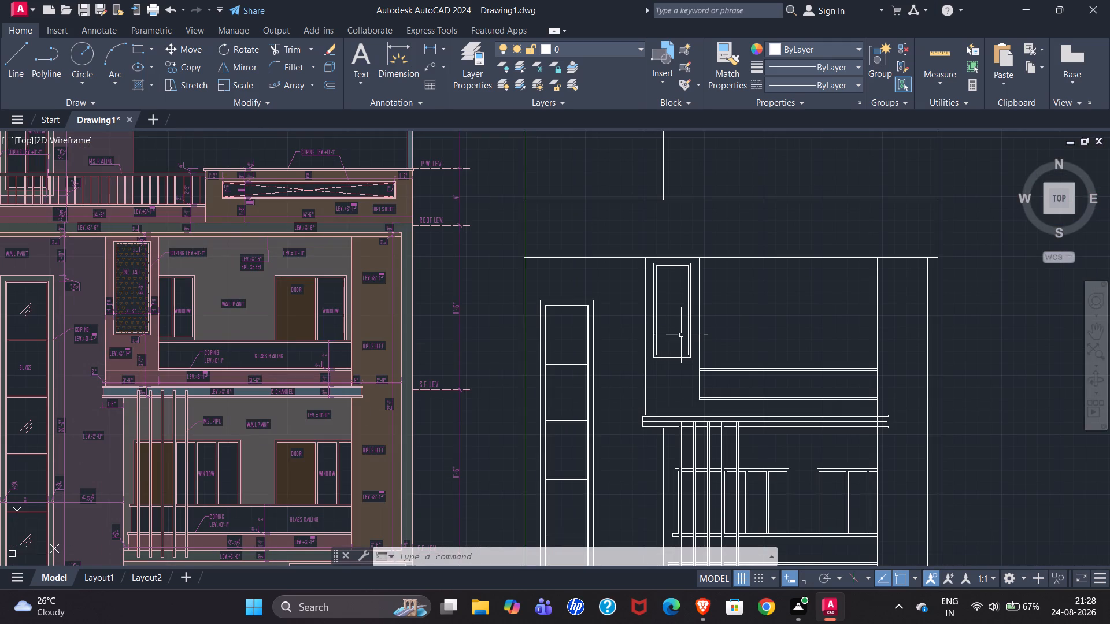
pyautogui.scroll(2, 680, 265)
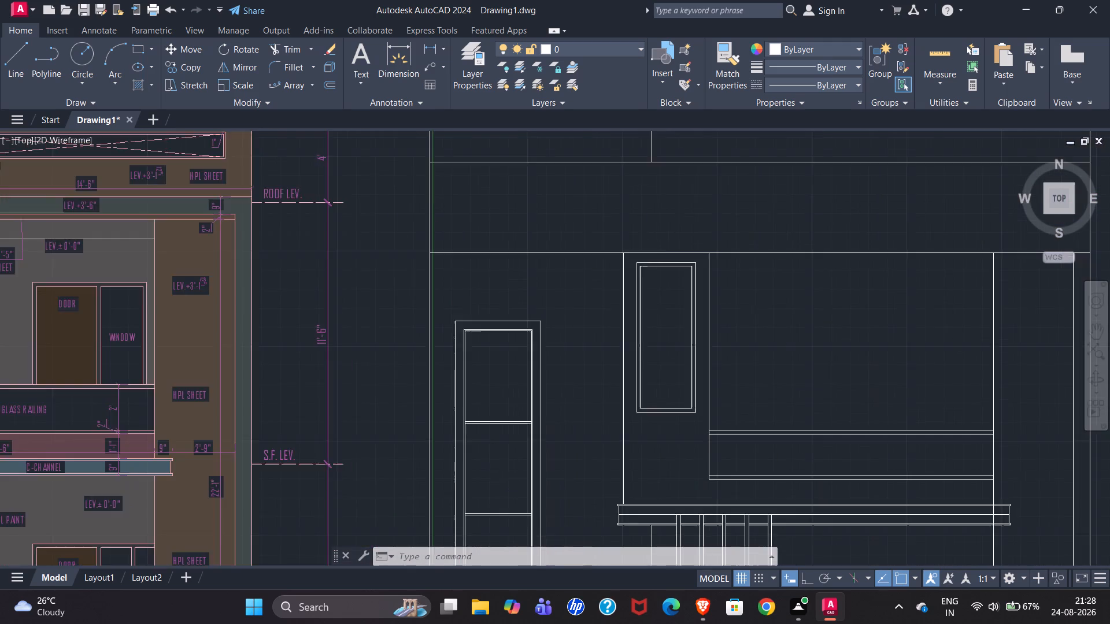
pyautogui.scroll(-2, 638, 219)
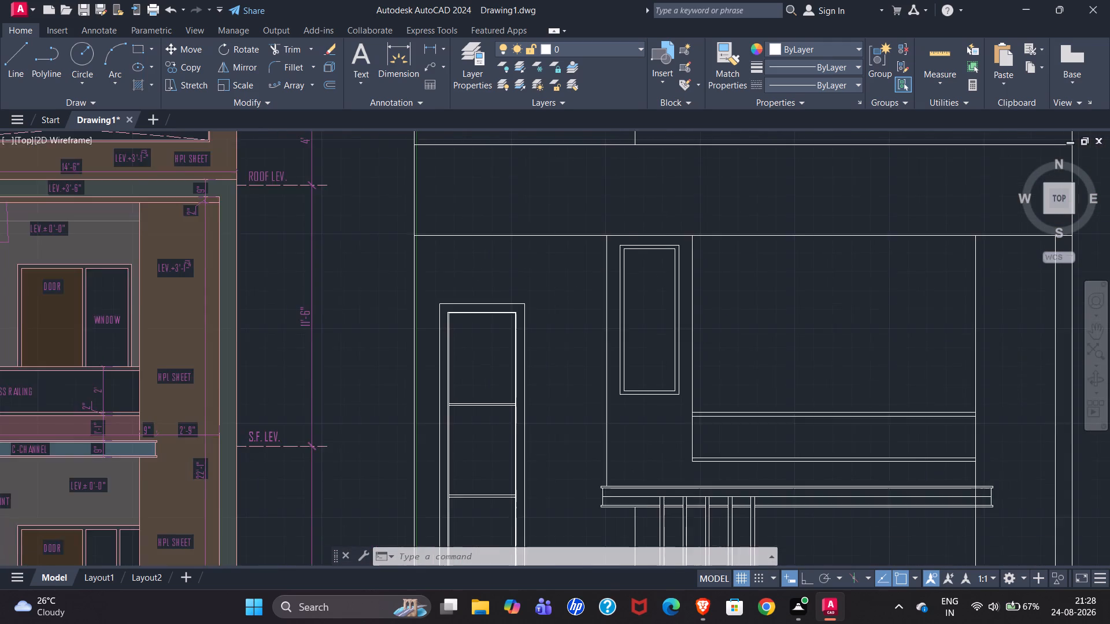
pyautogui.scroll(2, 647, 359)
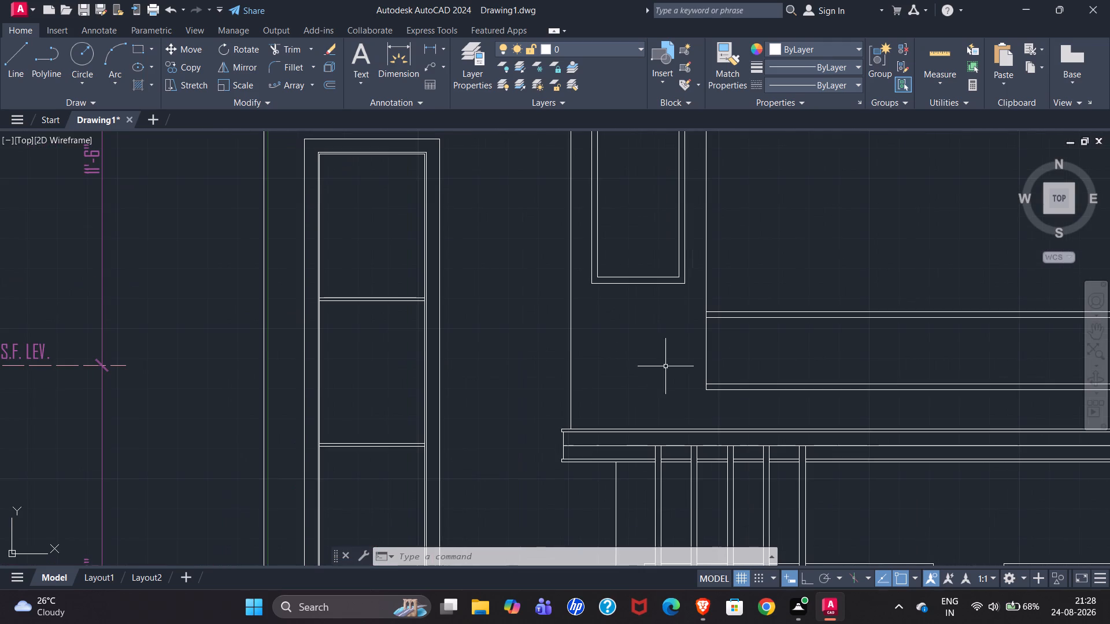
# Draw guide lines 3'7" up from the C-channel's top along the wall strip's left edge, then straight across to its right edge.
pyautogui.click(10, 65)
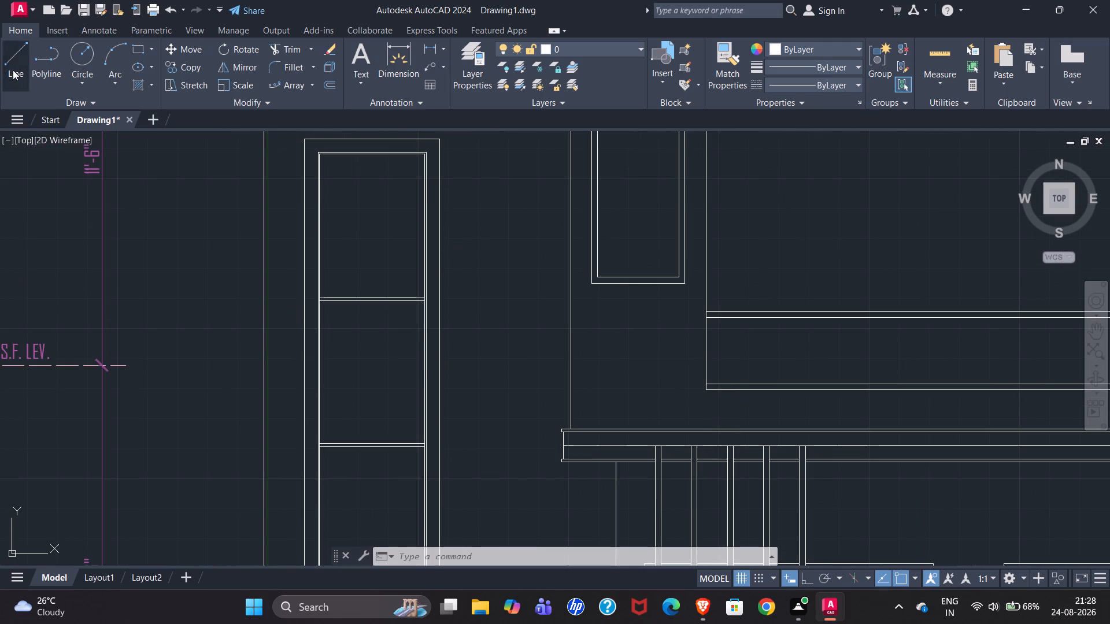
pyautogui.scroll(3, 571, 432)
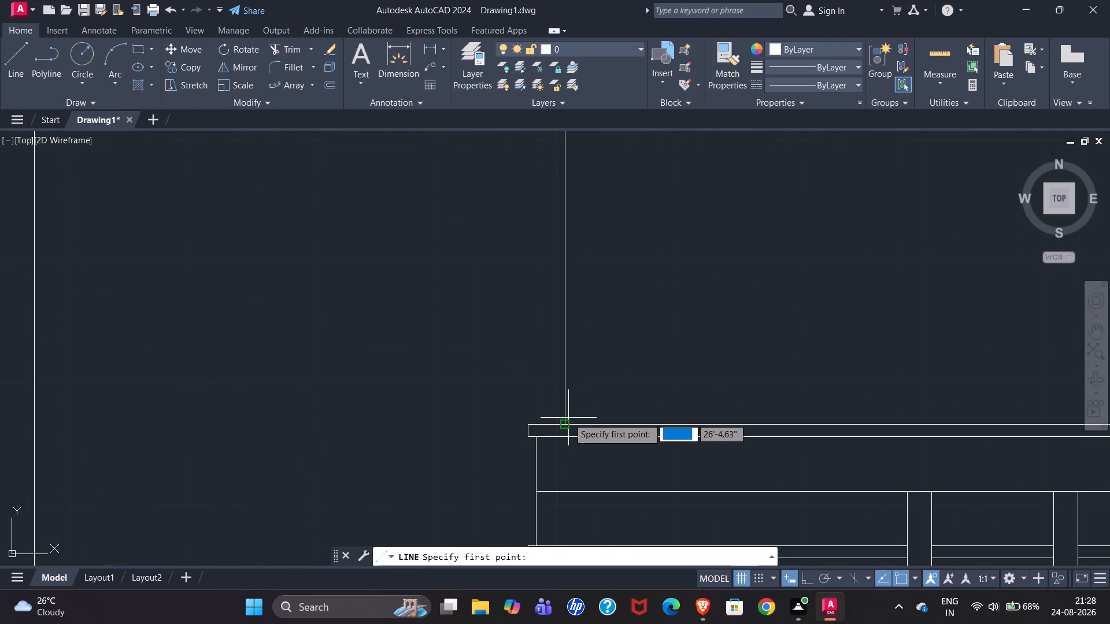
pyautogui.click(564, 426)
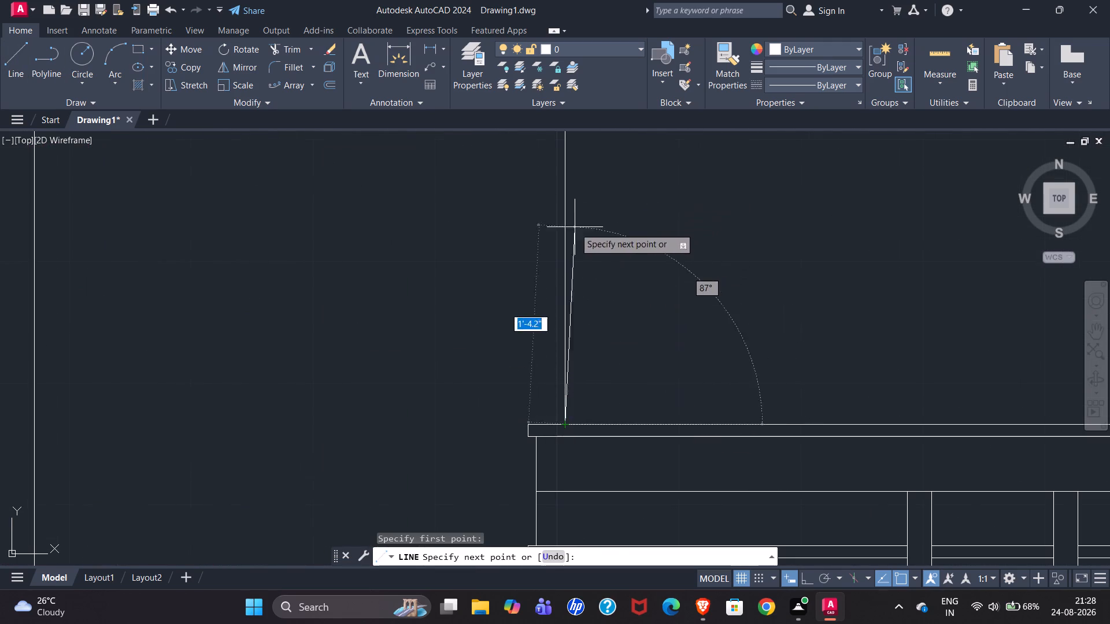
pyautogui.scroll(-2, 519, 322)
pyautogui.scroll(1, 547, 245)
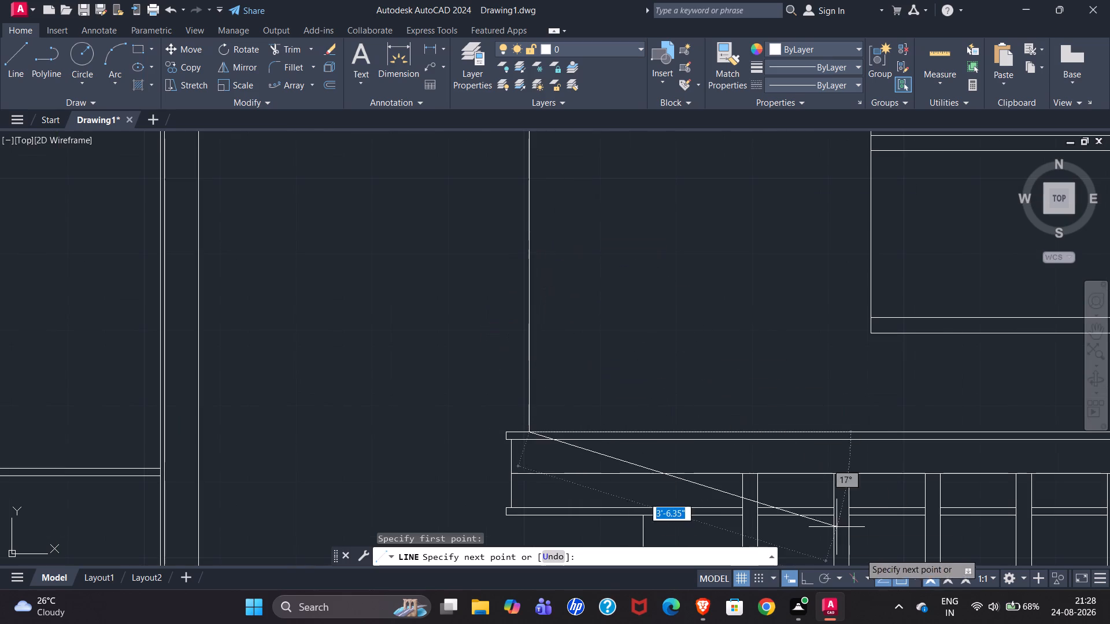
pyautogui.click(812, 580)
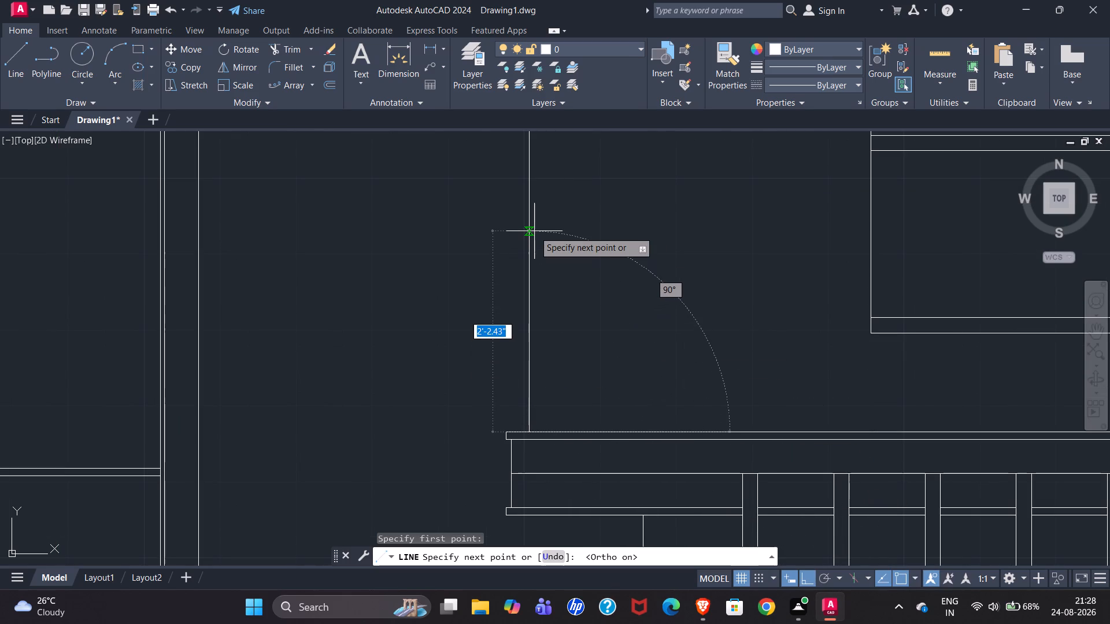
pyautogui.press('3')
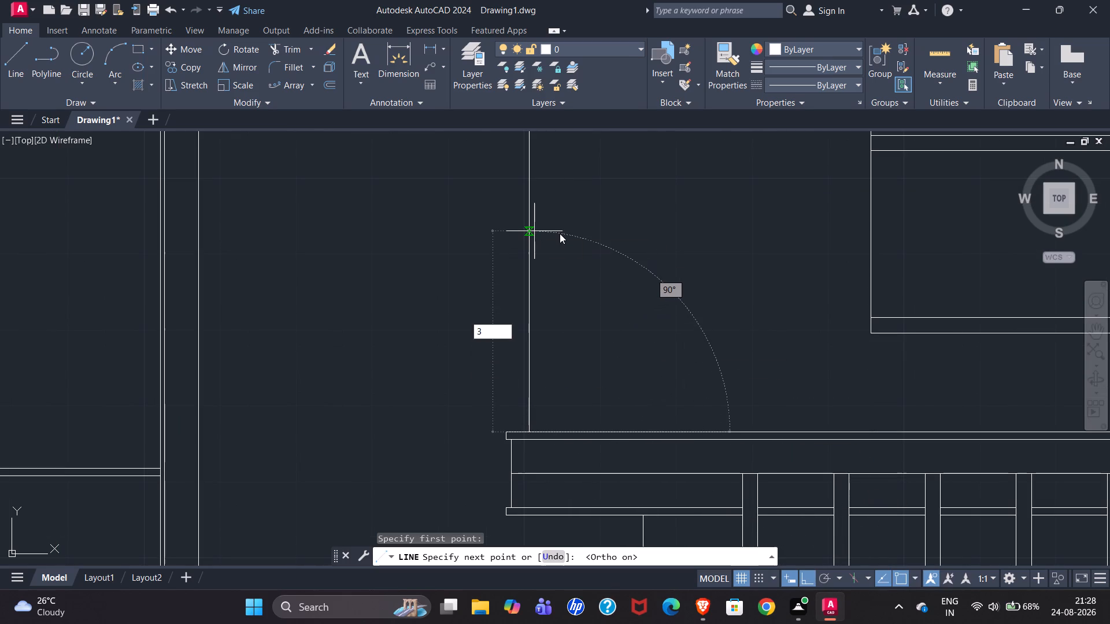
pyautogui.press("'")
pyautogui.write('7"')
pyautogui.press('Return')
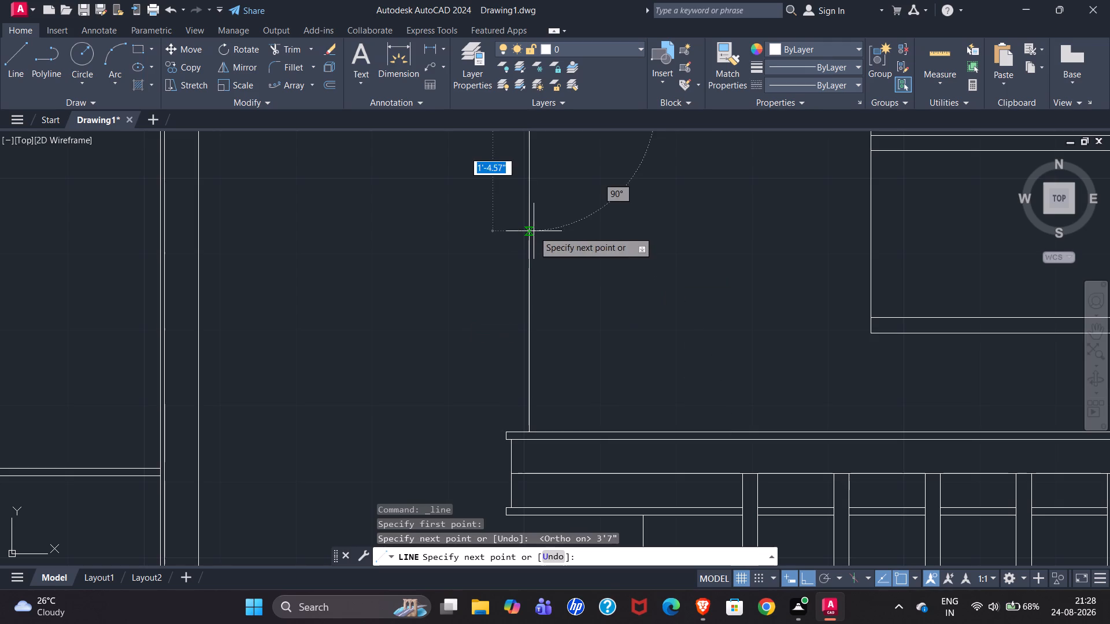
pyautogui.scroll(-3, 435, 295)
pyautogui.scroll(1, 486, 276)
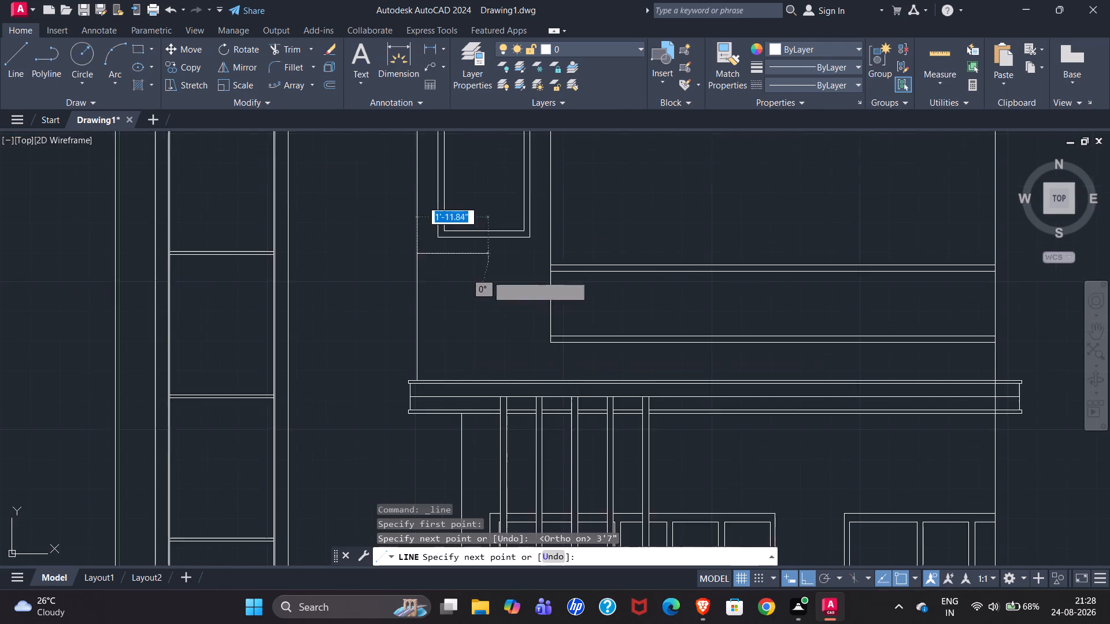
pyautogui.scroll(1, 485, 276)
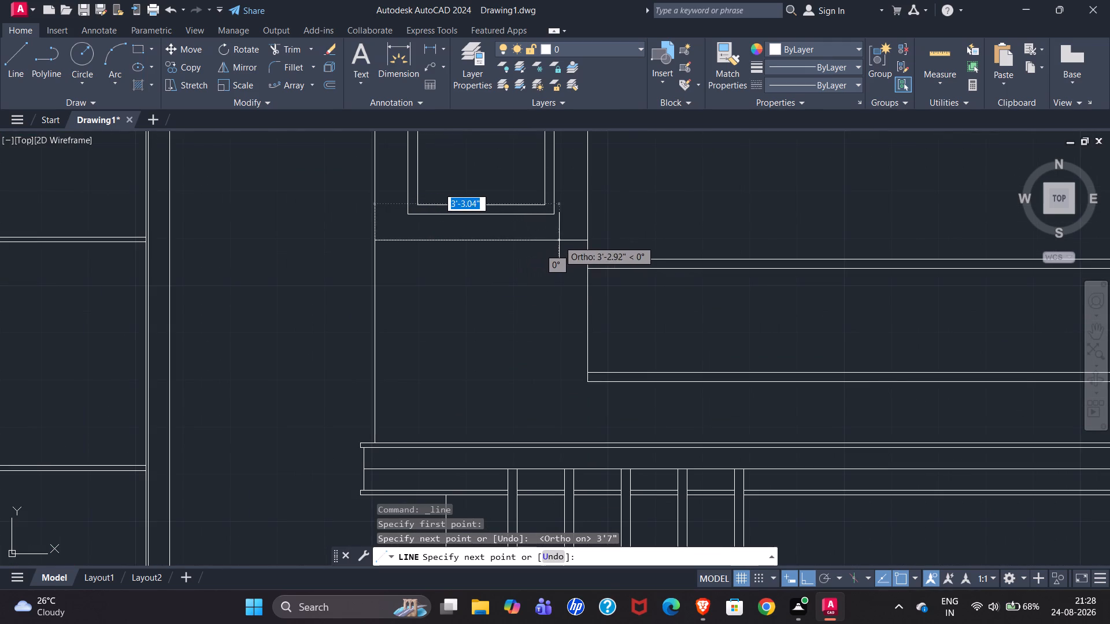
pyautogui.click(591, 244)
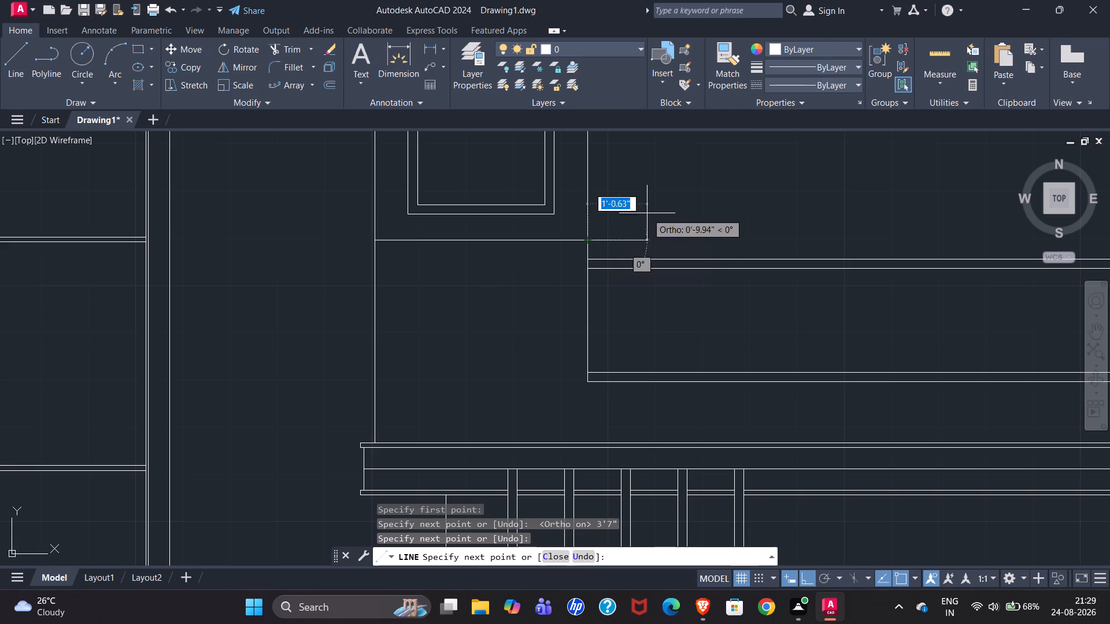
pyautogui.press('Escape')
# Move the CNC jali and its frame down so the frame's bottom midpoint meets the horizontal guide line's midpoint.
pyautogui.click(487, 214)
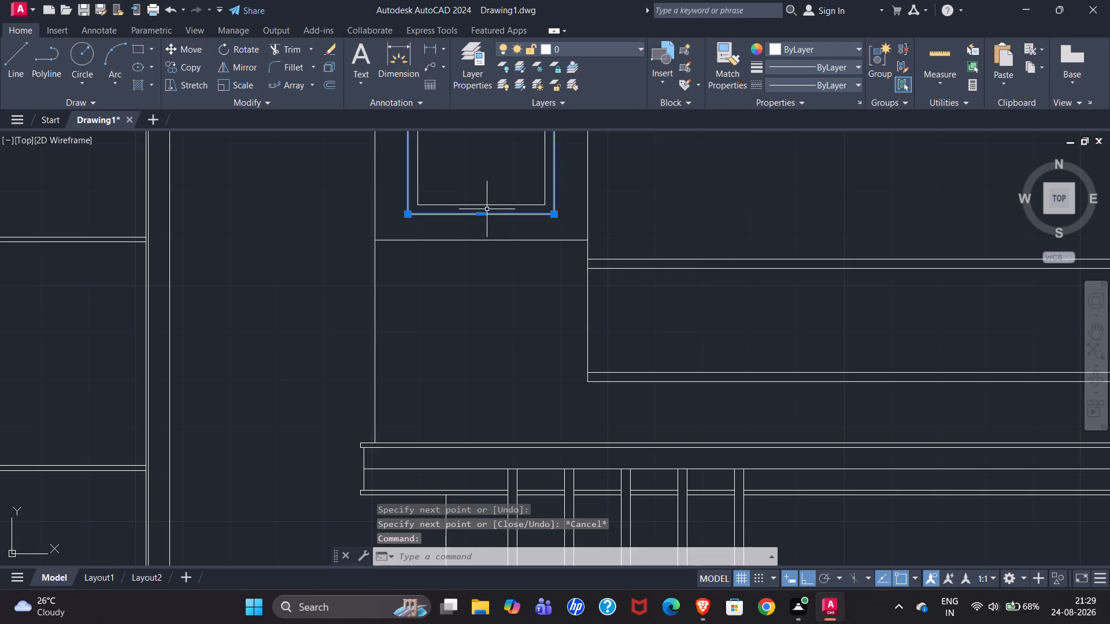
pyautogui.click(490, 205)
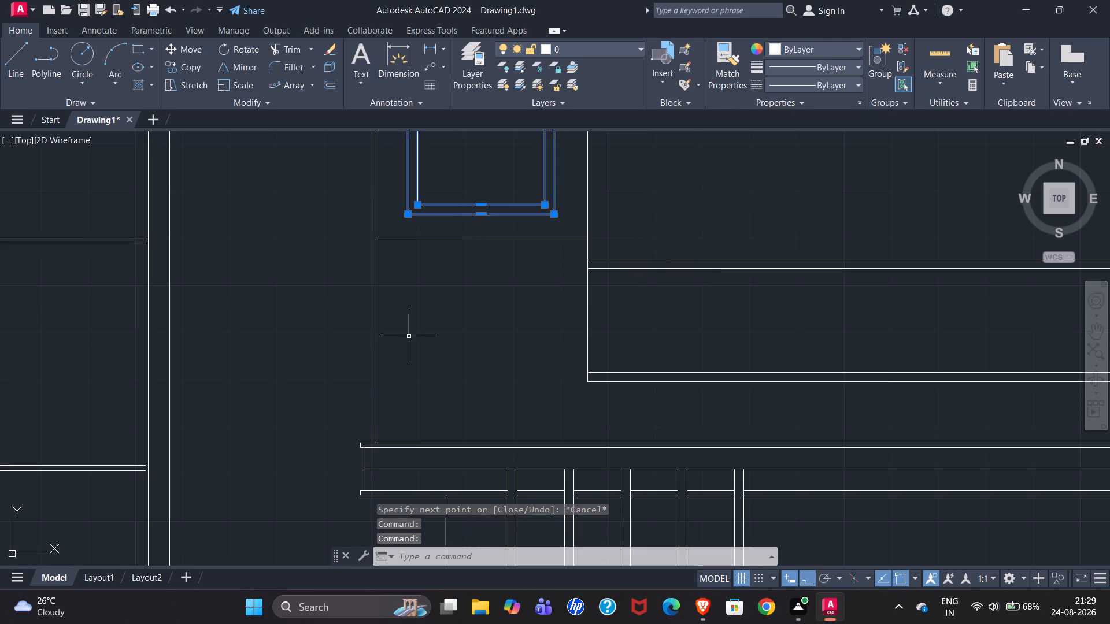
pyautogui.press('m')
pyautogui.press('Return')
pyautogui.scroll(3, 477, 226)
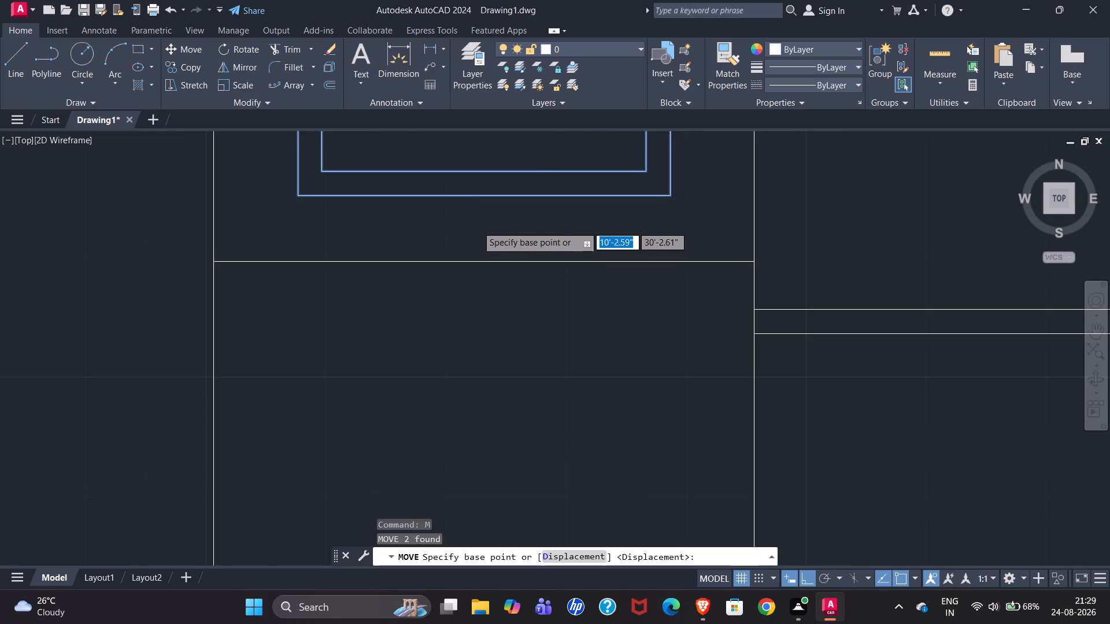
pyautogui.click(485, 179)
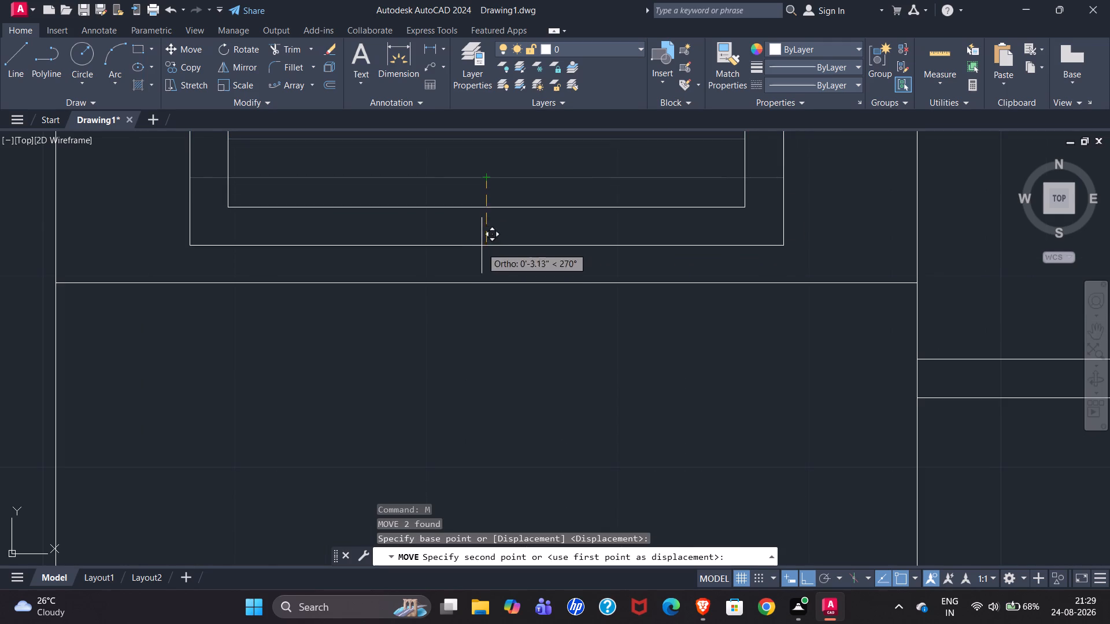
pyautogui.click(488, 282)
pyautogui.scroll(-3, 536, 319)
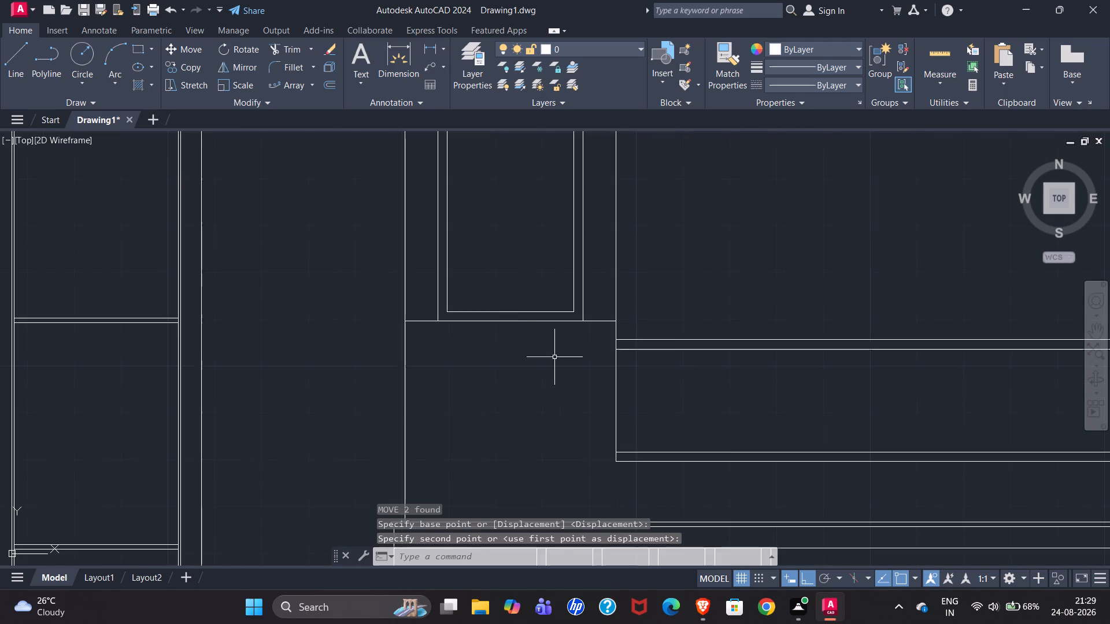
pyautogui.press('Escape')
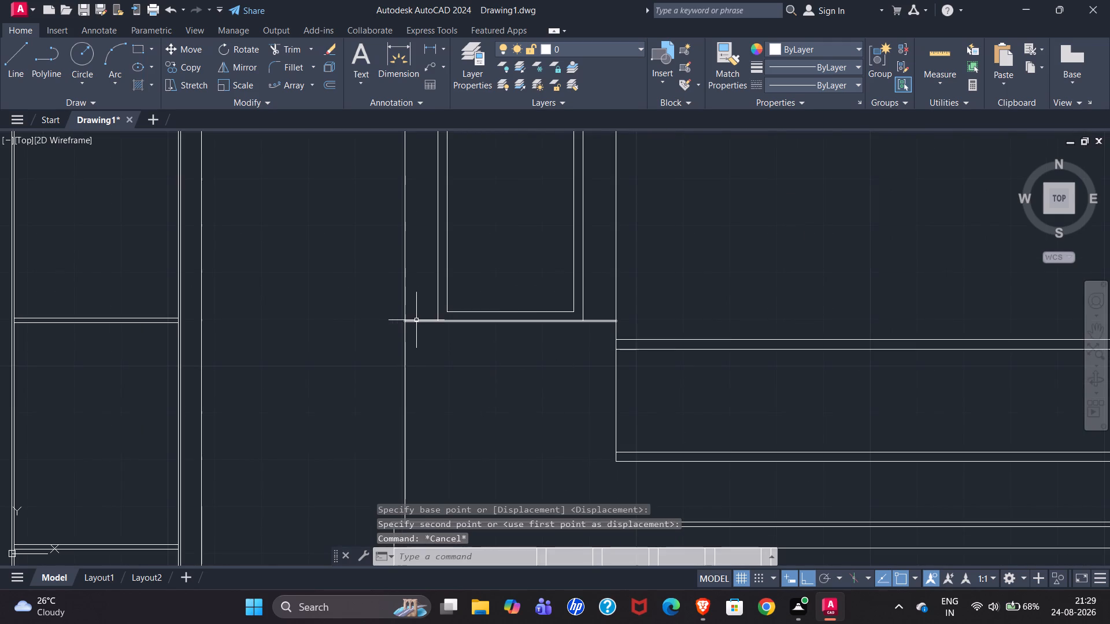
# Erase the horizontal and vertical guide lines below the CNC jali.
pyautogui.click(417, 320)
pyautogui.click(403, 349)
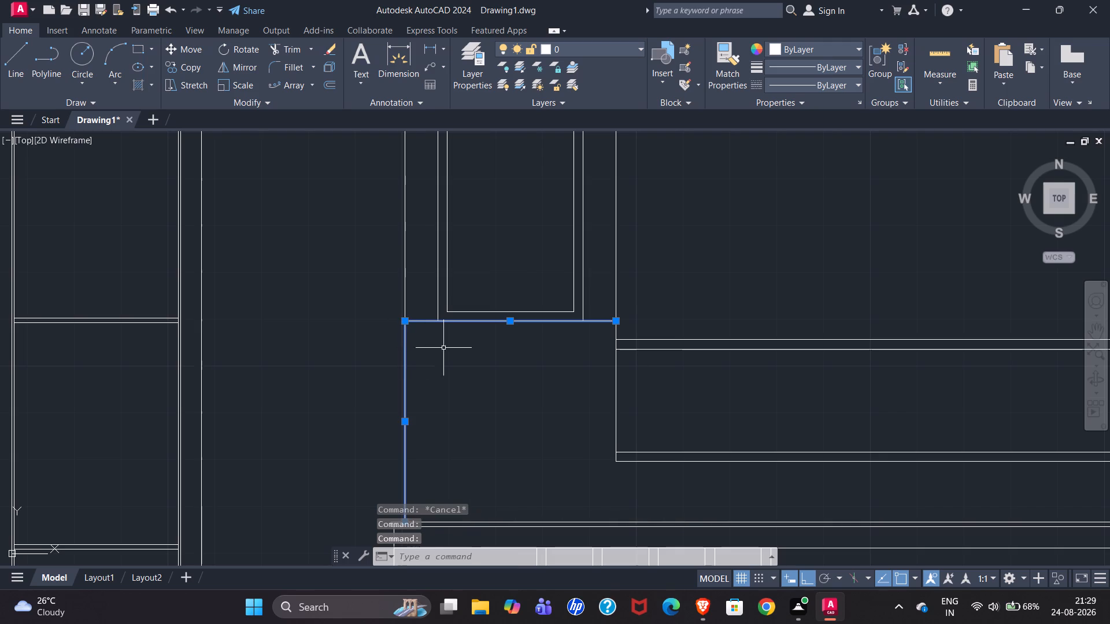
pyautogui.press('Delete')
# Examine the reference's second-floor windows and door above the glass railing and compare them with the redrawn elevation.
pyautogui.scroll(-3, 430, 310)
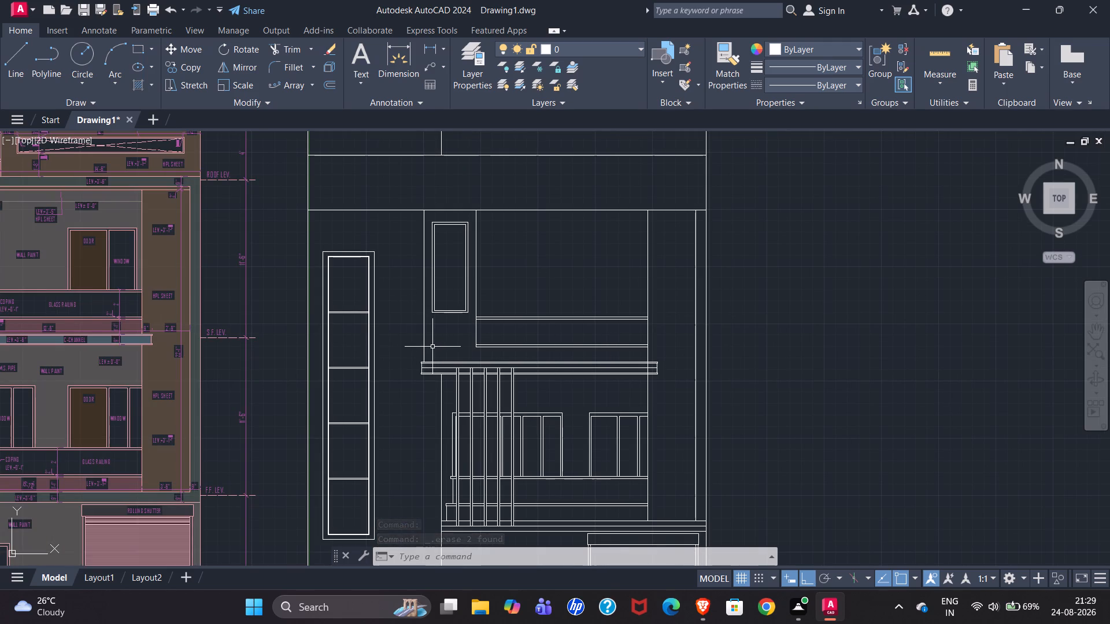
pyautogui.scroll(4, 462, 317)
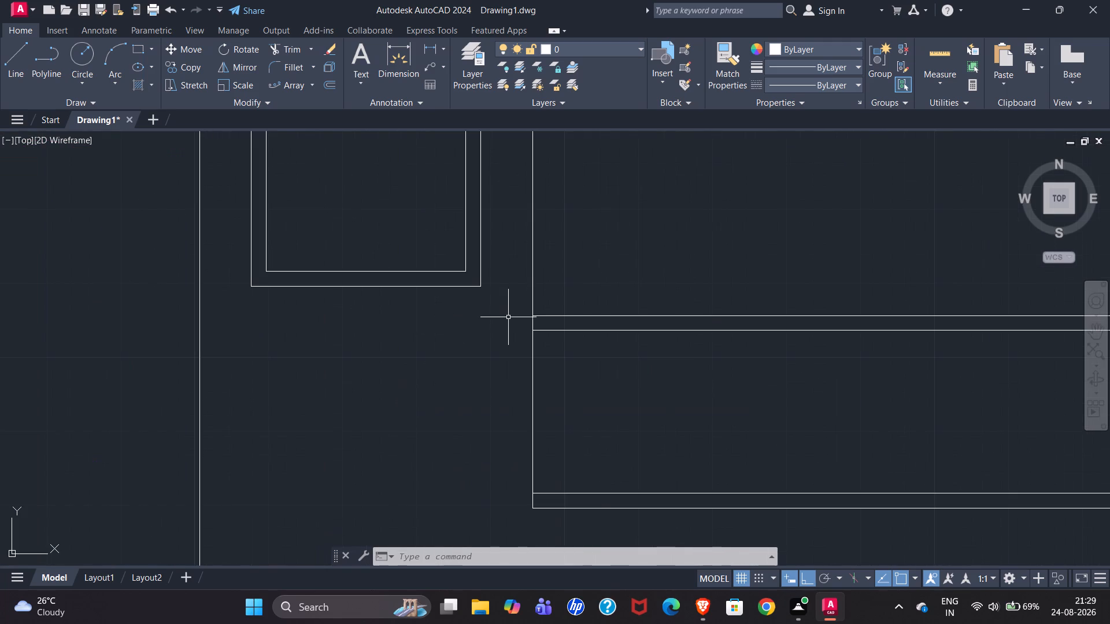
pyautogui.scroll(-3, 509, 333)
pyautogui.scroll(-1, 631, 370)
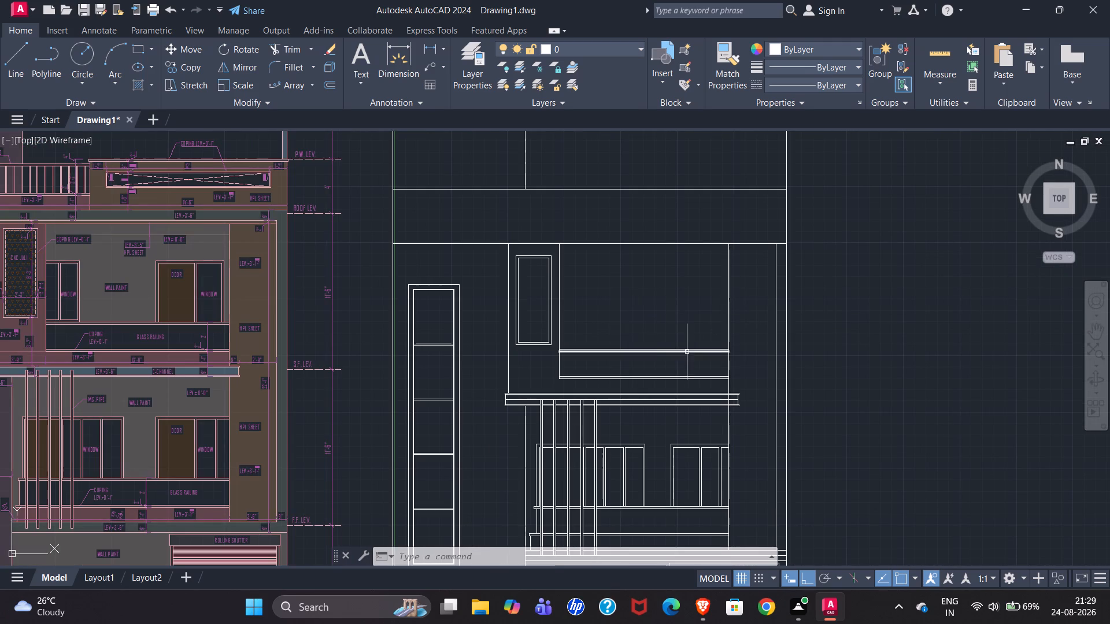
pyautogui.scroll(3, 1, 274)
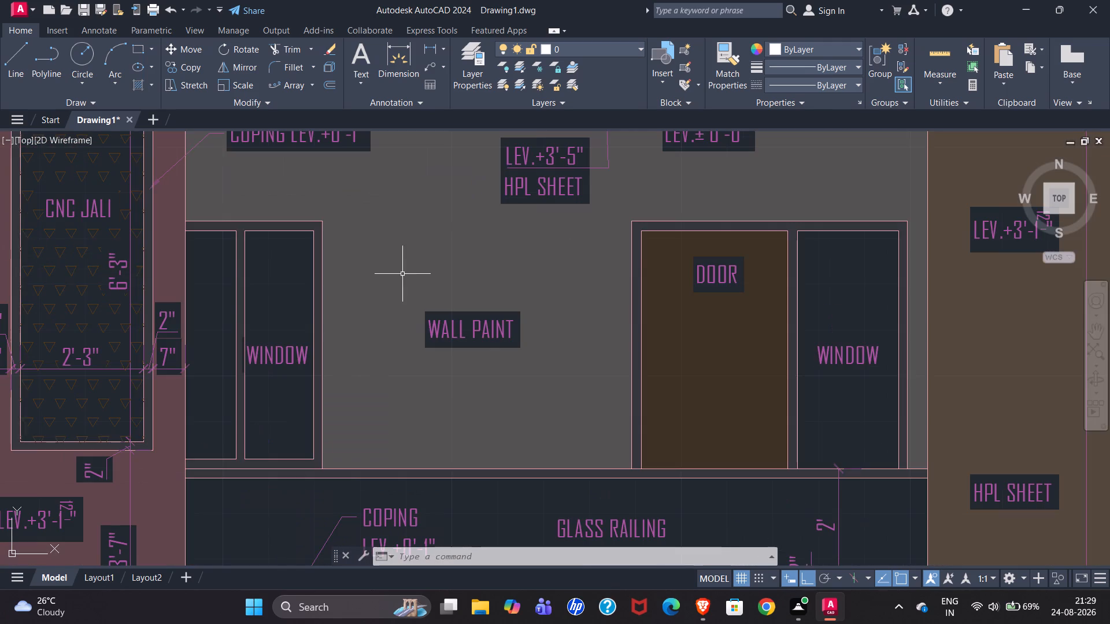
pyautogui.scroll(-2, 399, 276)
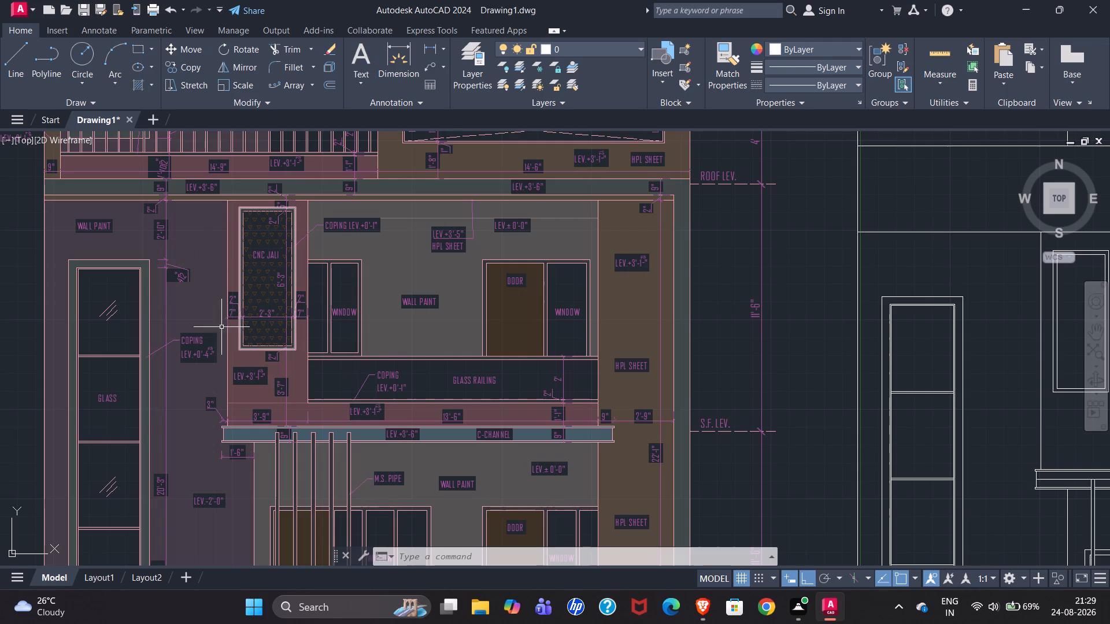
pyautogui.scroll(-1, 96, 387)
pyautogui.scroll(-2, 815, 333)
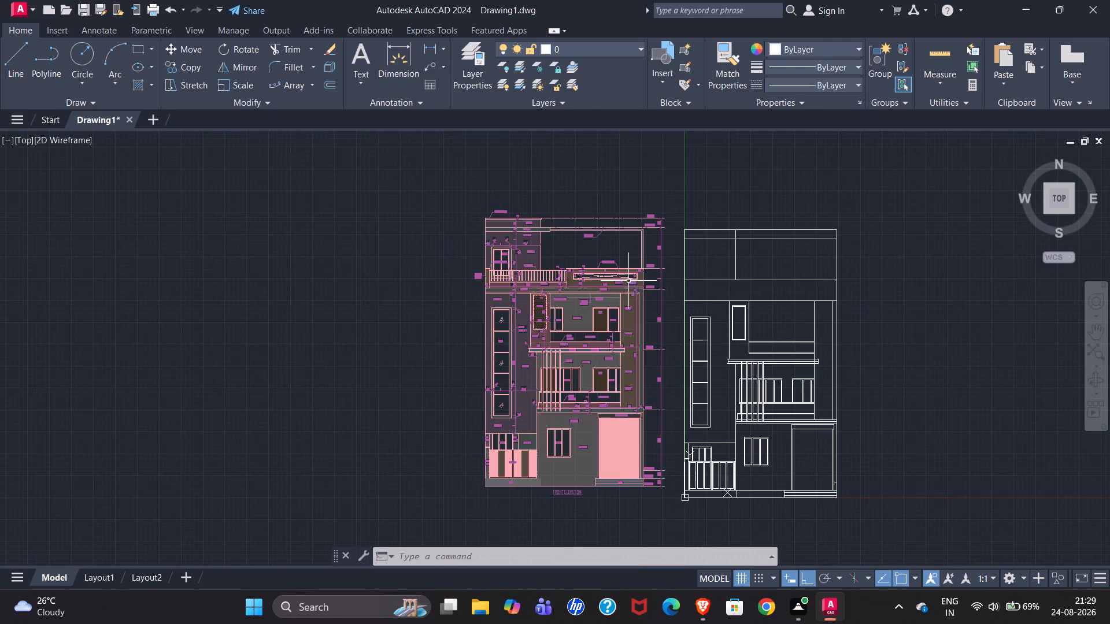
pyautogui.scroll(4, 782, 392)
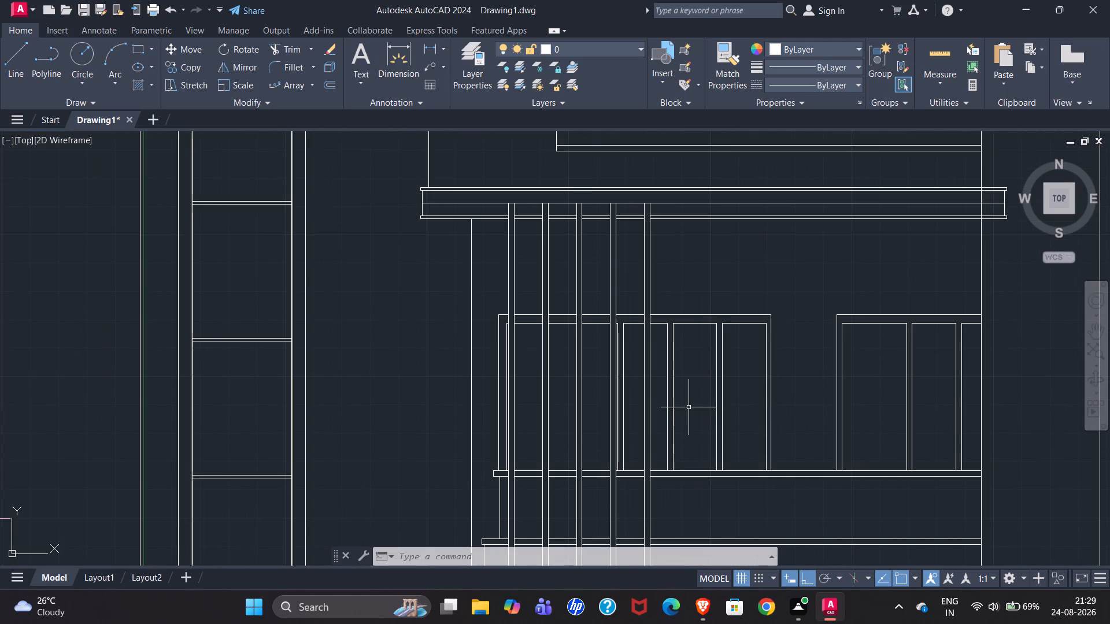
# Compare the redrawn first-floor door and windows and the empty second-floor wall with the coloured reference elevation.
pyautogui.scroll(-3, 602, 389)
pyautogui.scroll(4, 580, 387)
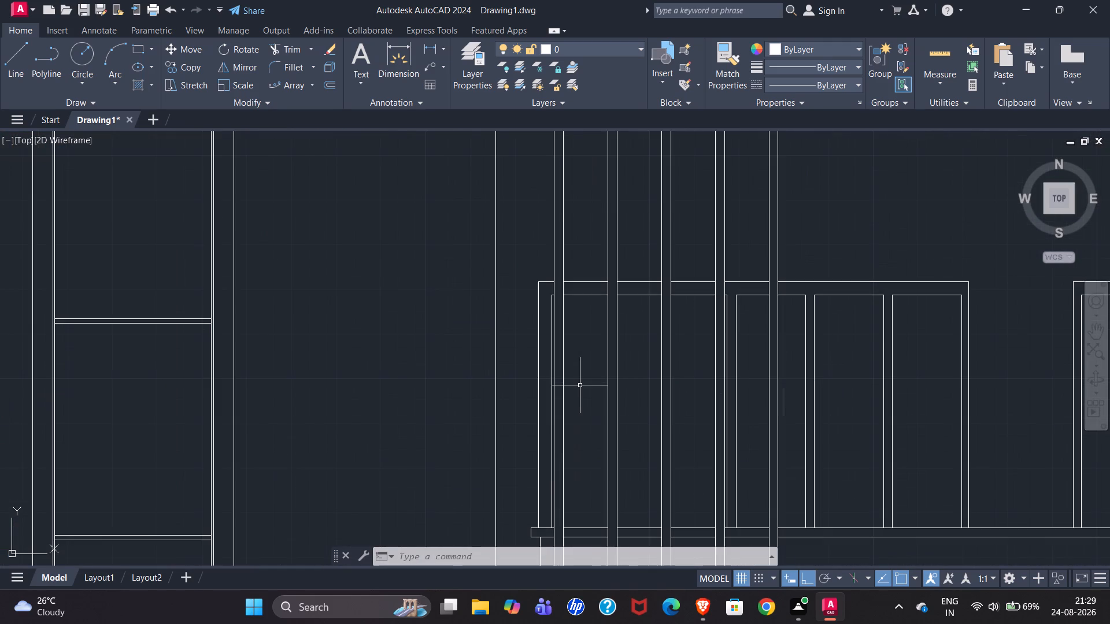
pyautogui.scroll(-1, 573, 391)
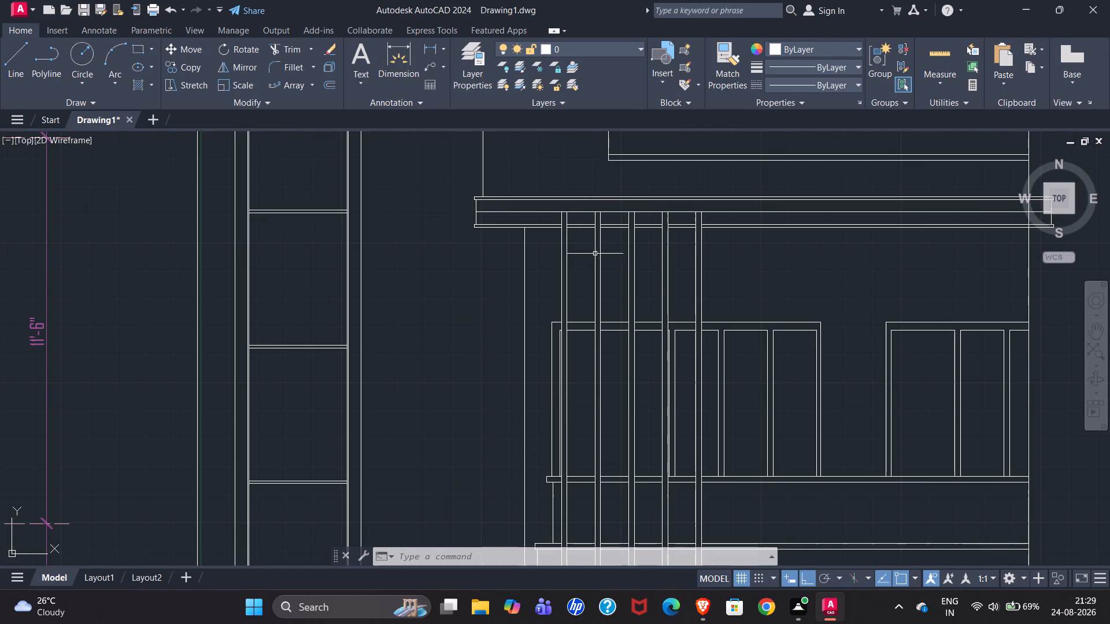
pyautogui.scroll(-2, 564, 304)
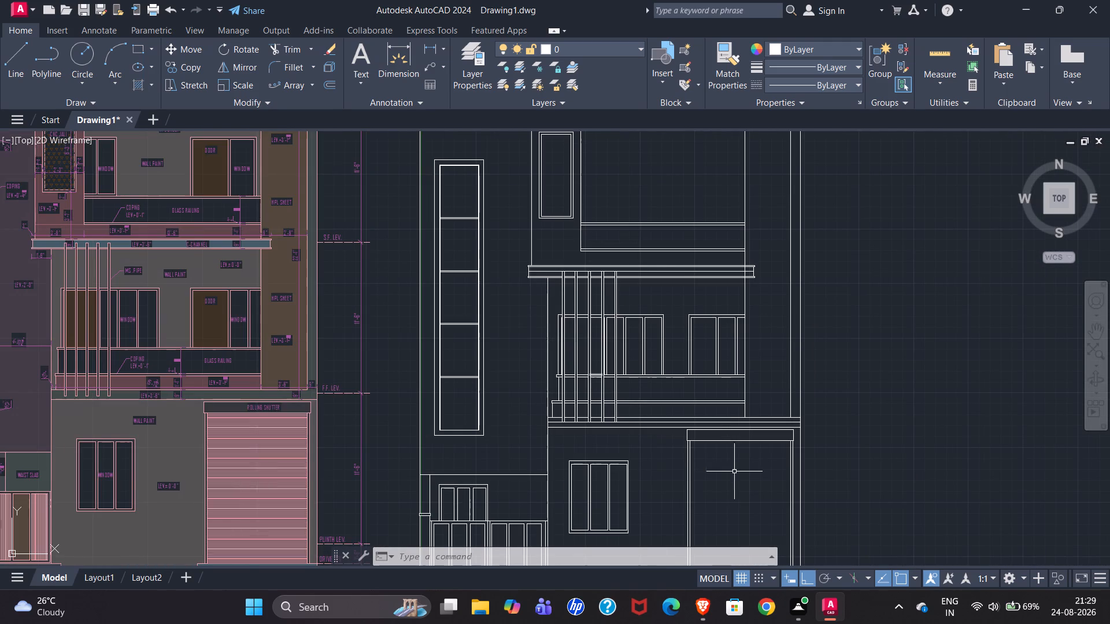
pyautogui.scroll(-1, 717, 393)
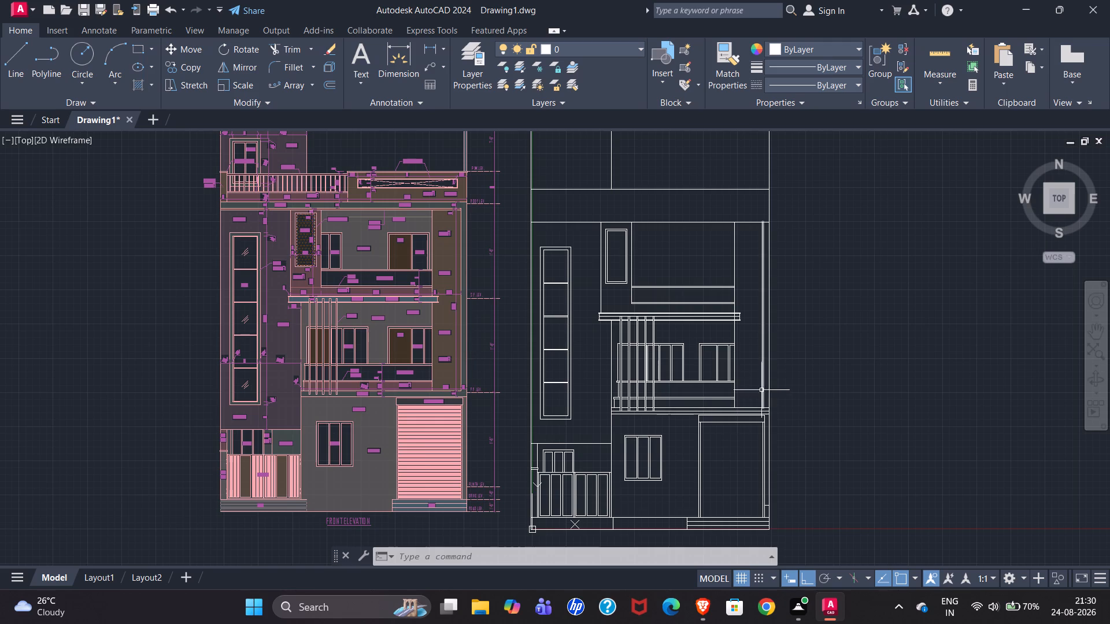
pyautogui.scroll(1, 731, 356)
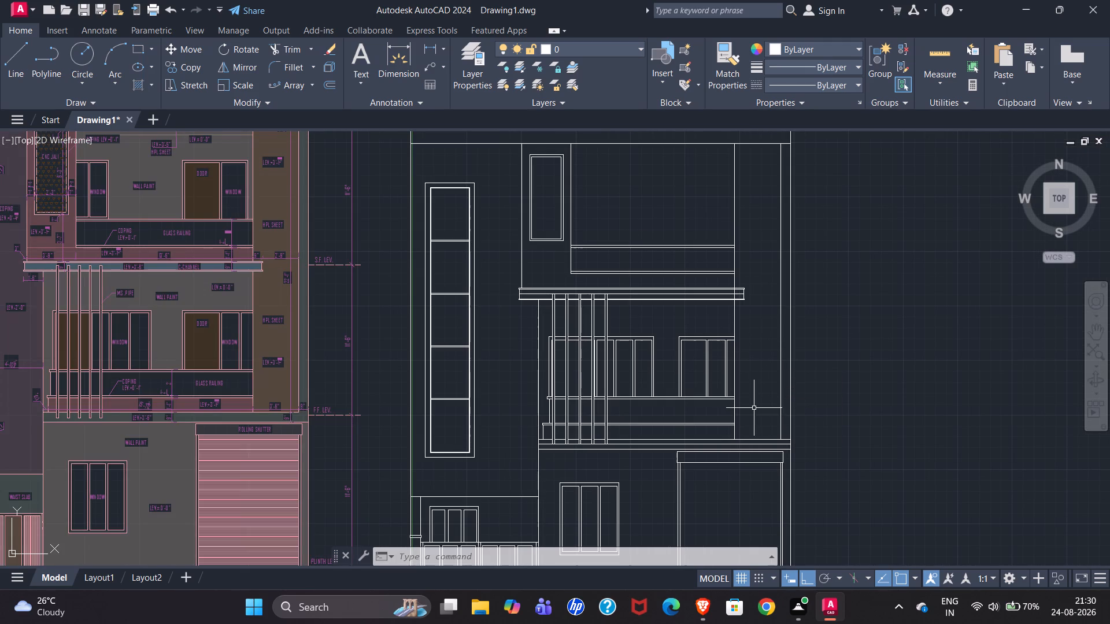
pyautogui.scroll(2, 718, 395)
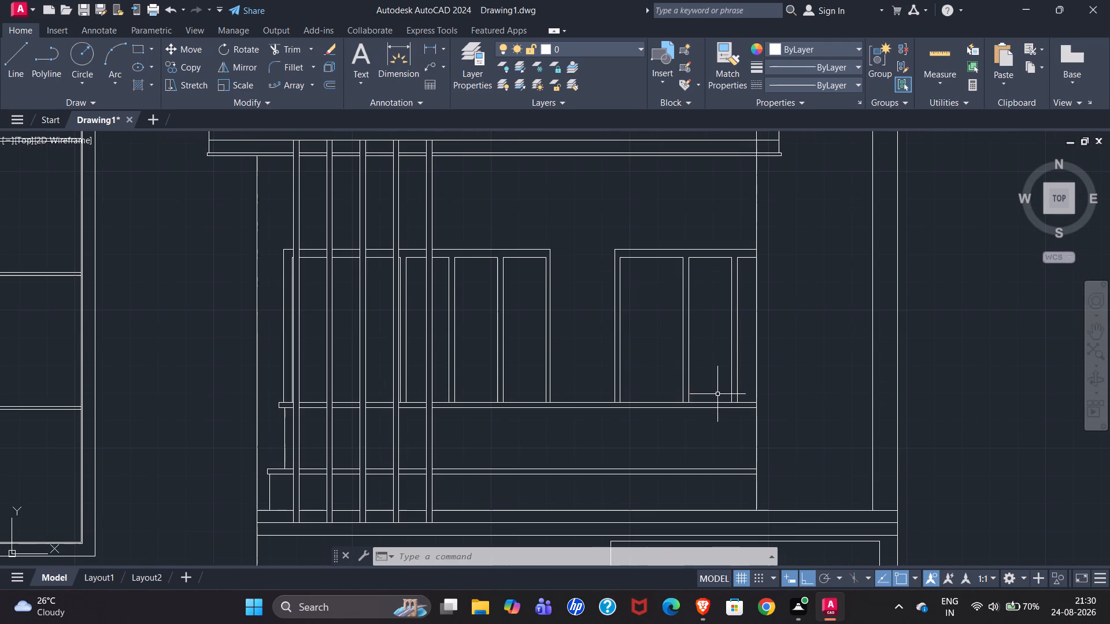
pyautogui.scroll(-2, 645, 247)
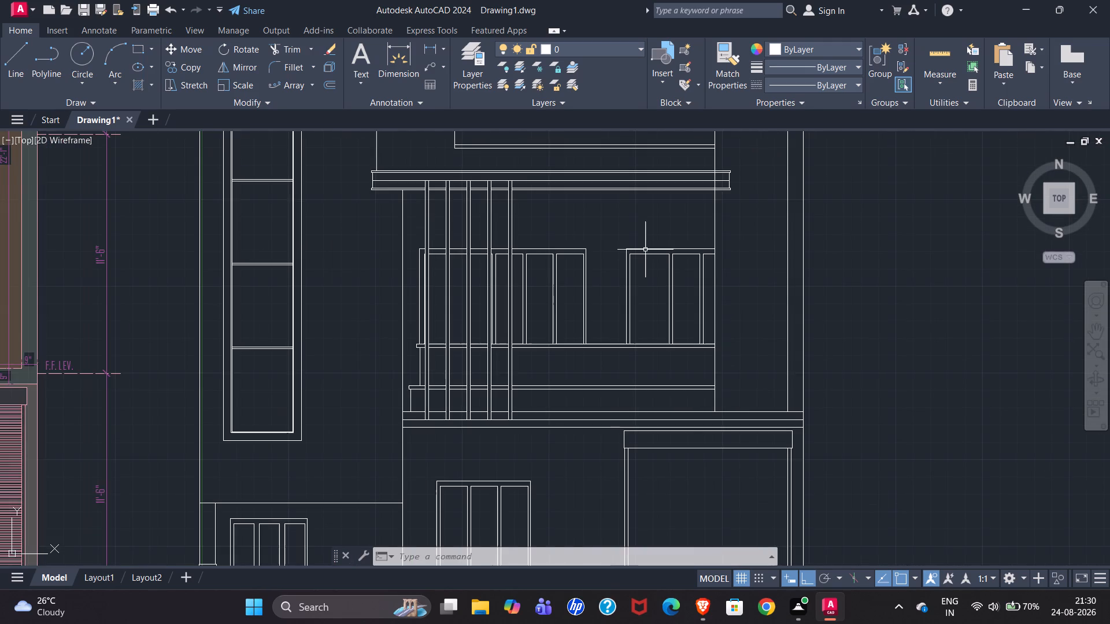
pyautogui.scroll(-1, 643, 249)
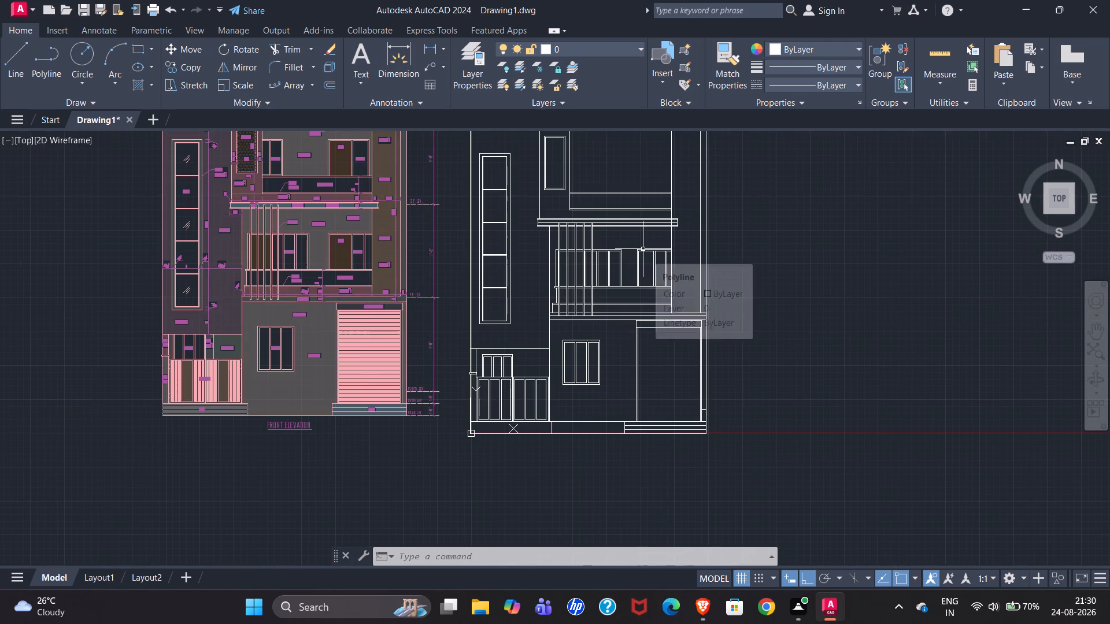
pyautogui.scroll(-1, 497, 296)
pyautogui.scroll(2, 554, 153)
pyautogui.scroll(-1, 549, 159)
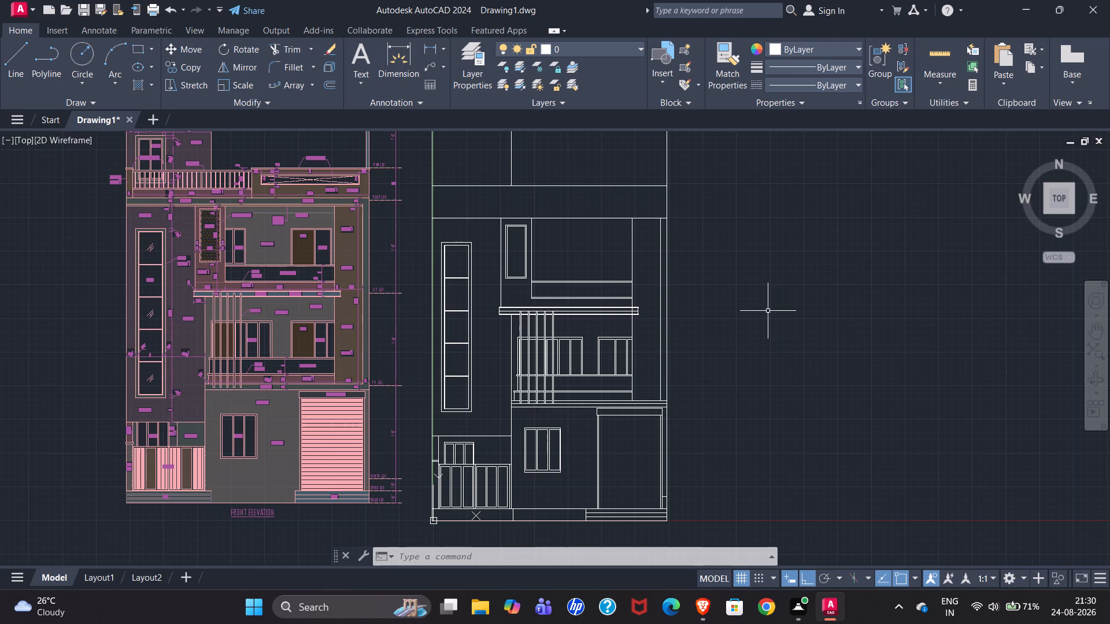
# Copy the first-floor door-and-window frame beside the wall edge straight up onto the top line of the second-floor railing.
pyautogui.scroll(4, 620, 369)
pyautogui.click(453, 156)
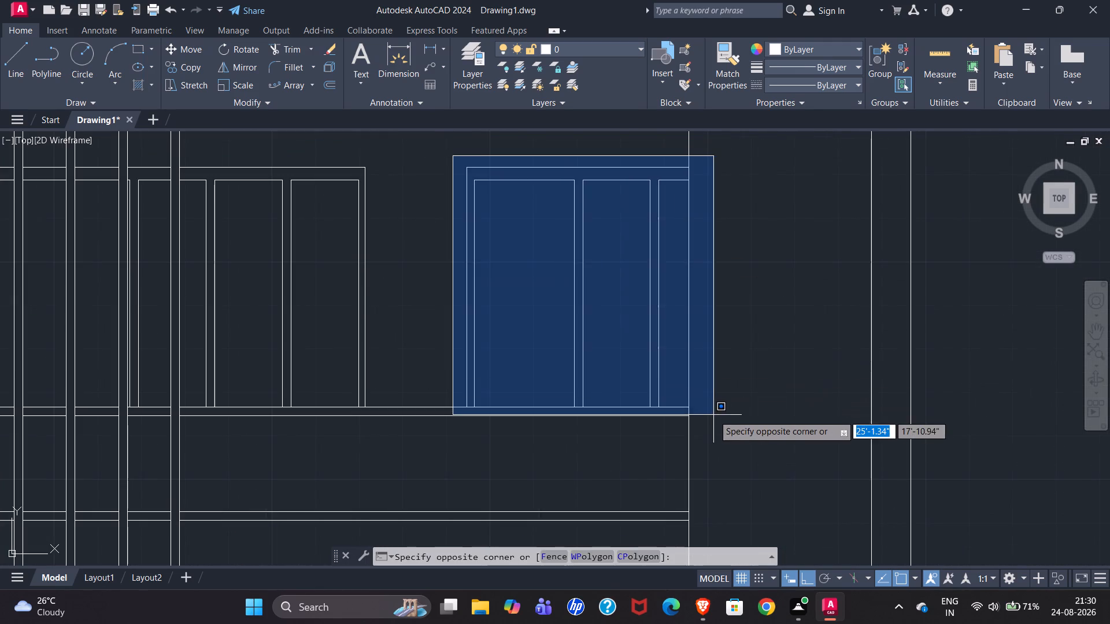
pyautogui.click(717, 410)
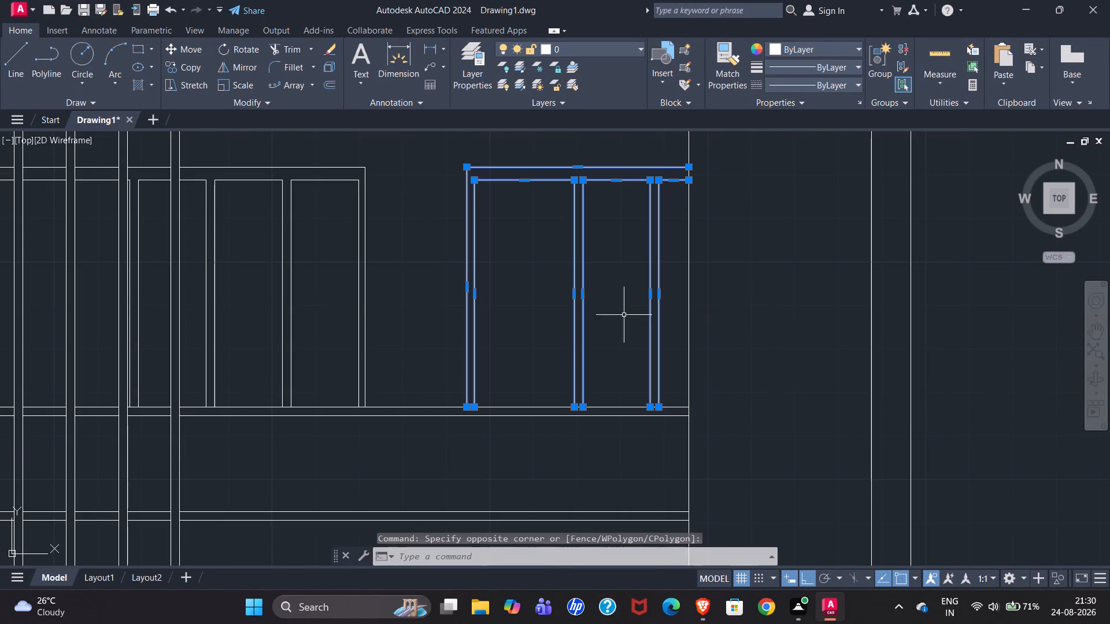
pyautogui.scroll(-3, 602, 347)
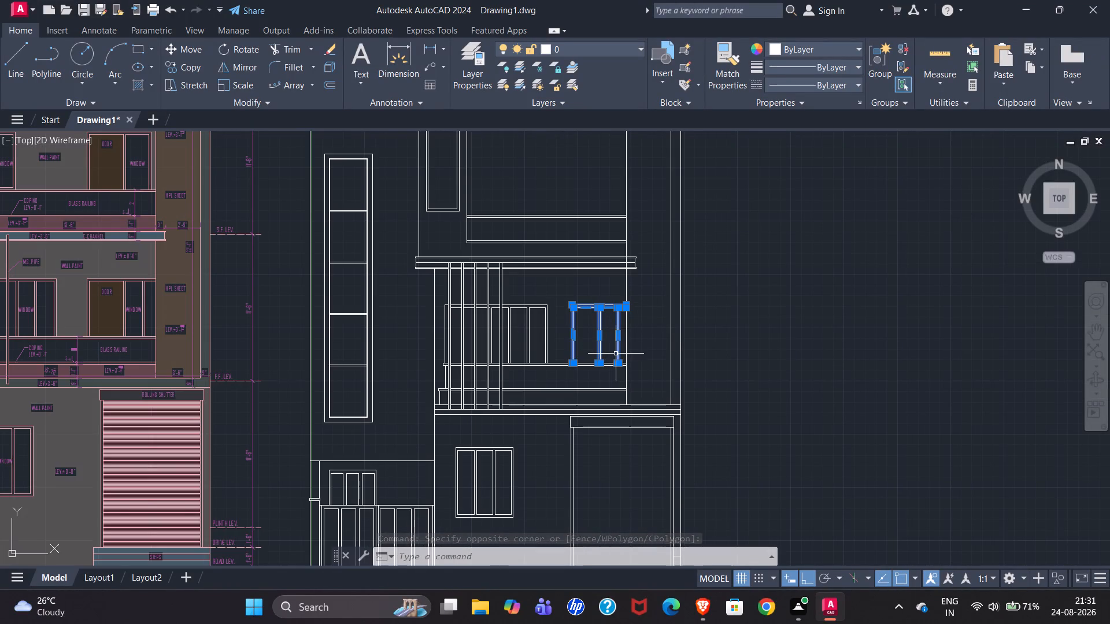
pyautogui.scroll(-1, 640, 356)
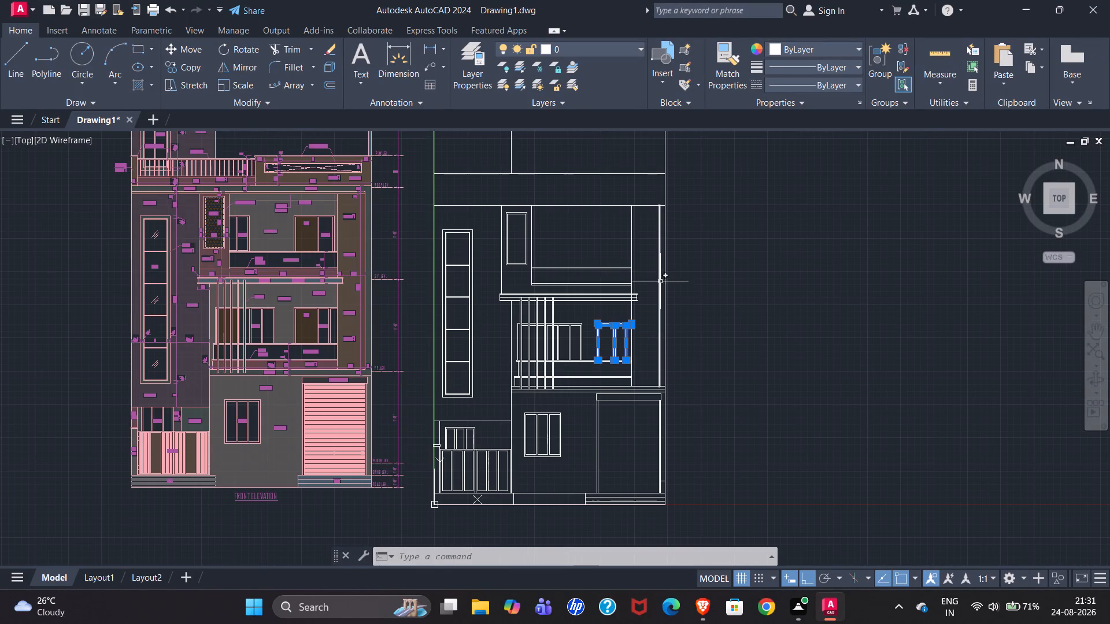
pyautogui.scroll(1, 649, 261)
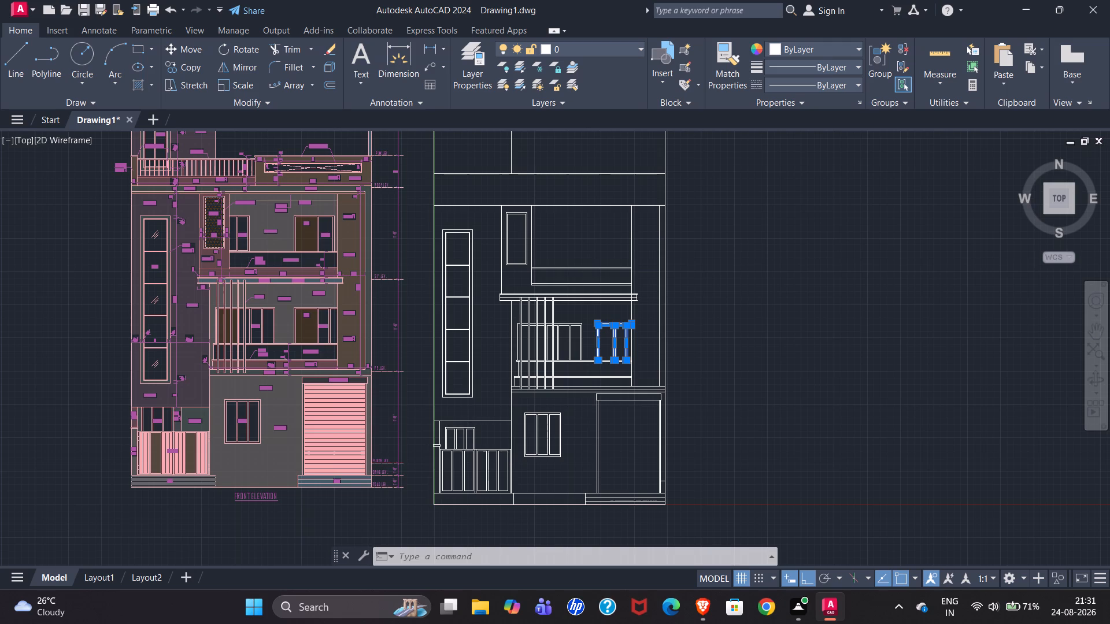
pyautogui.write('co')
pyautogui.press('Return')
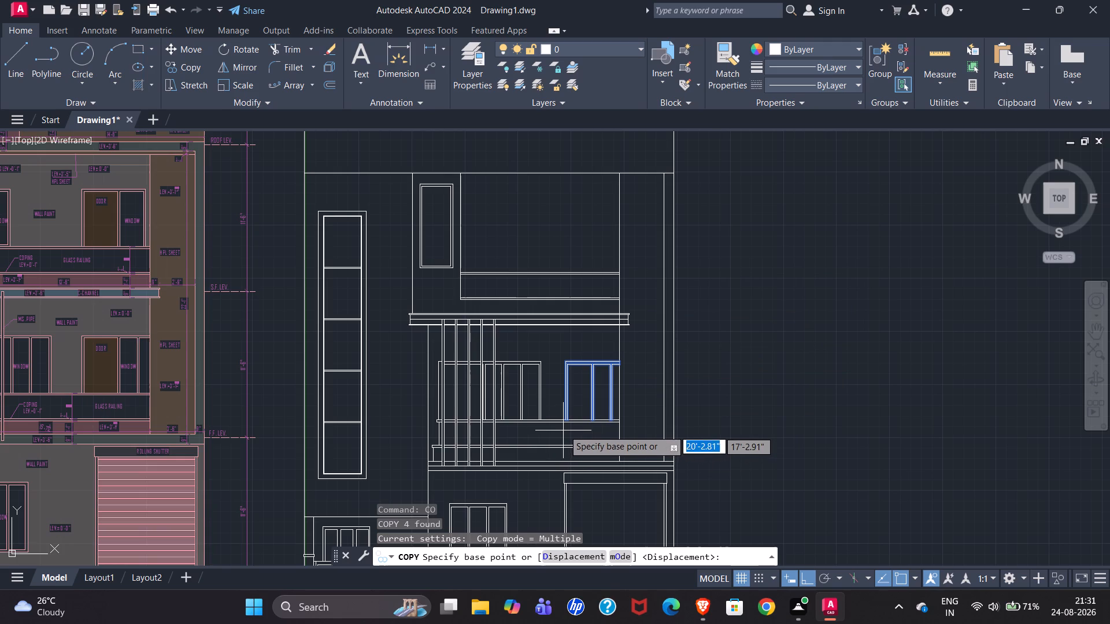
pyautogui.scroll(3, 571, 420)
pyautogui.click(541, 418)
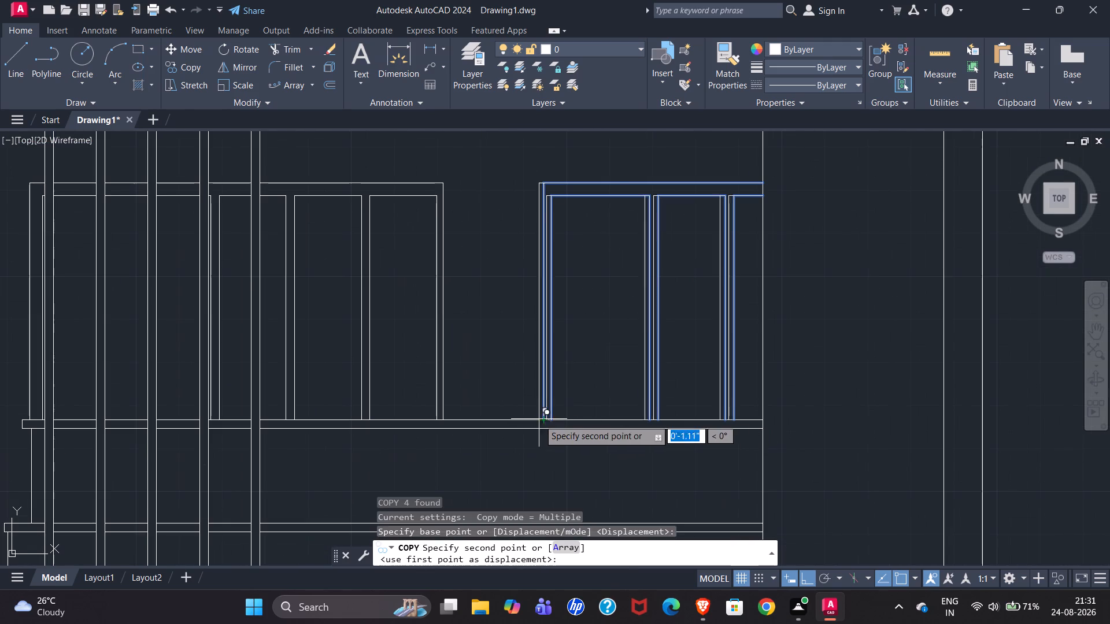
pyautogui.scroll(-3, 517, 447)
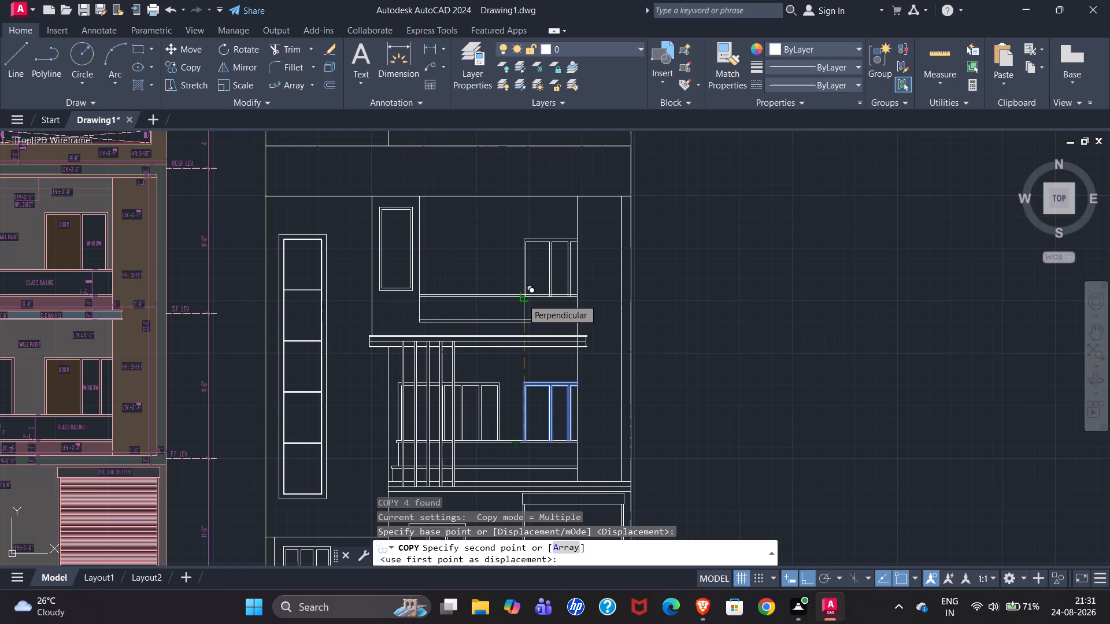
pyautogui.scroll(6, 522, 299)
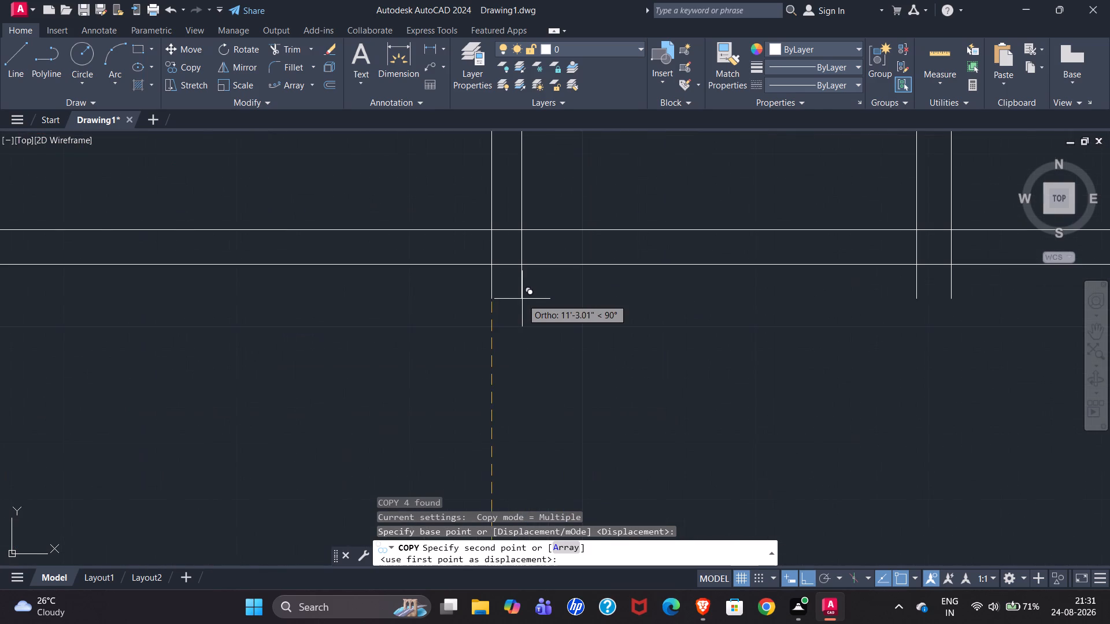
pyautogui.scroll(-6, 522, 299)
pyautogui.scroll(4, 522, 299)
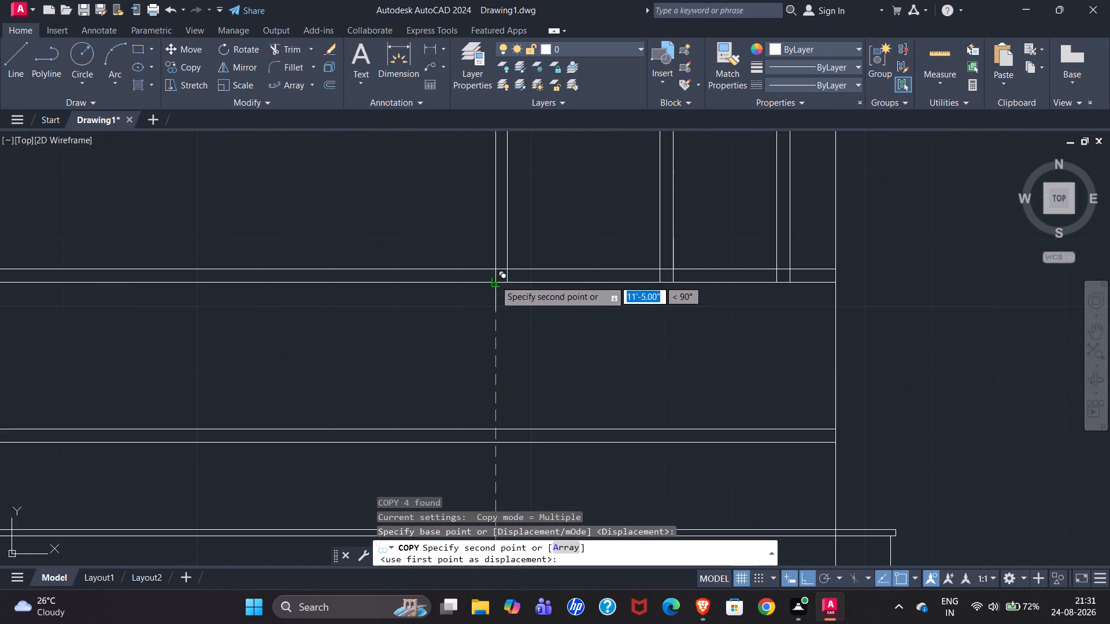
pyautogui.click(495, 270)
pyautogui.scroll(-1, 367, 424)
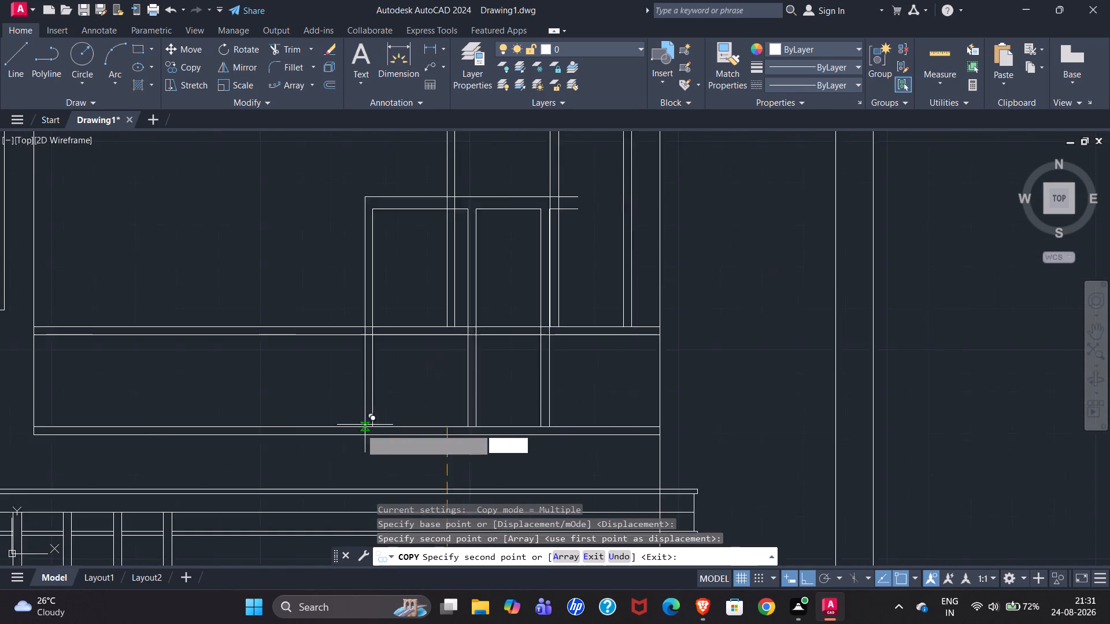
pyautogui.scroll(-1, 361, 429)
pyautogui.press('Escape')
# Trim the short inner head line between the copied frame's last vertical and the wall edge.
pyautogui.scroll(2, 525, 211)
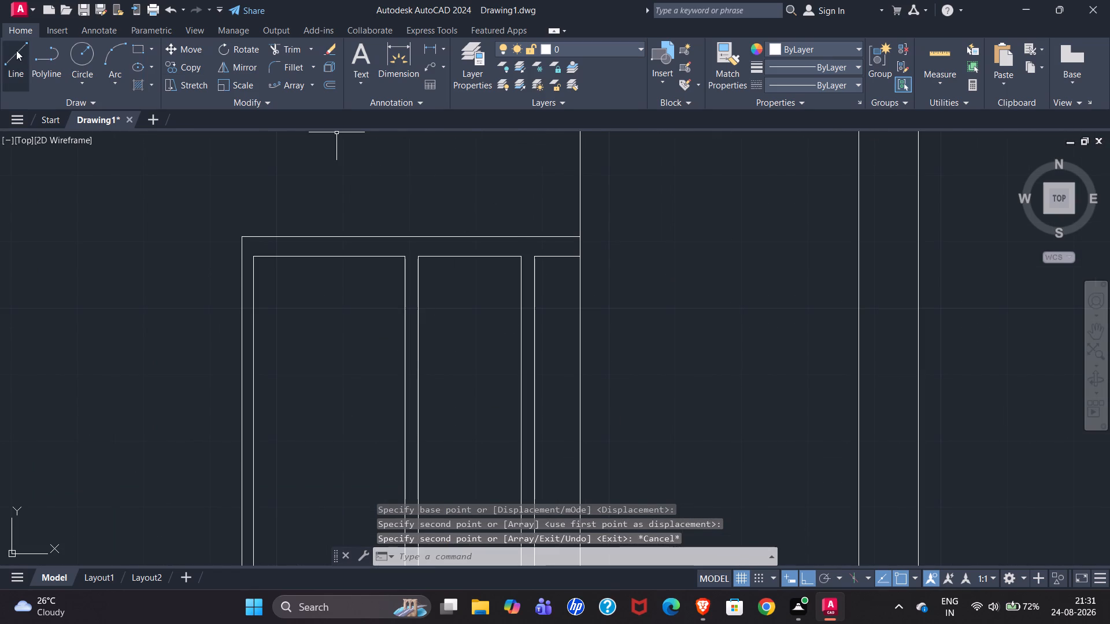
pyautogui.click(293, 49)
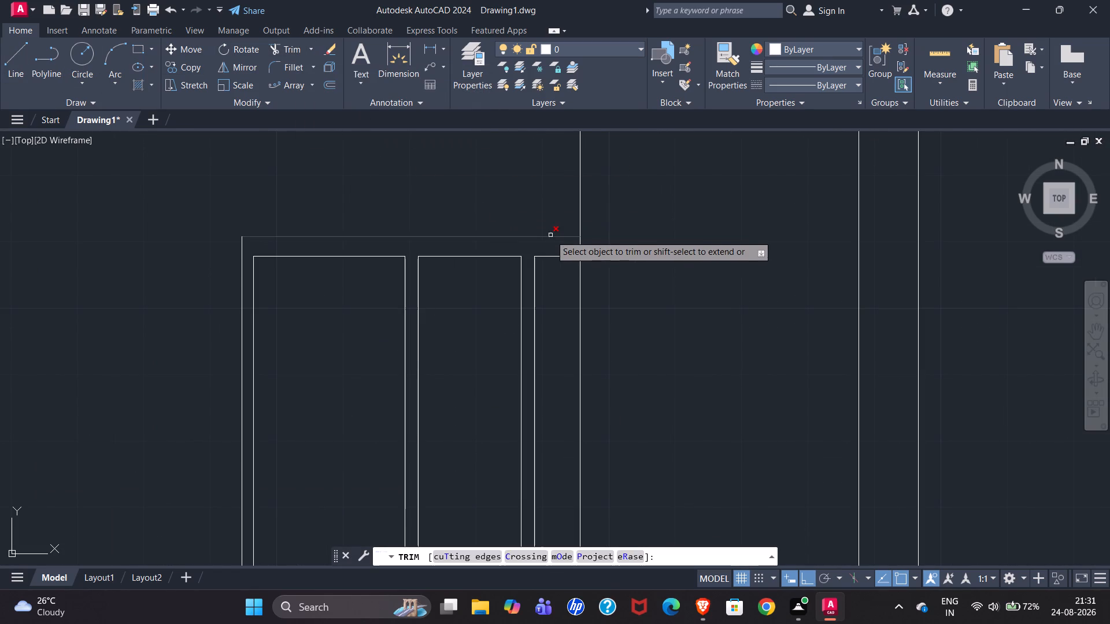
pyautogui.click(560, 256)
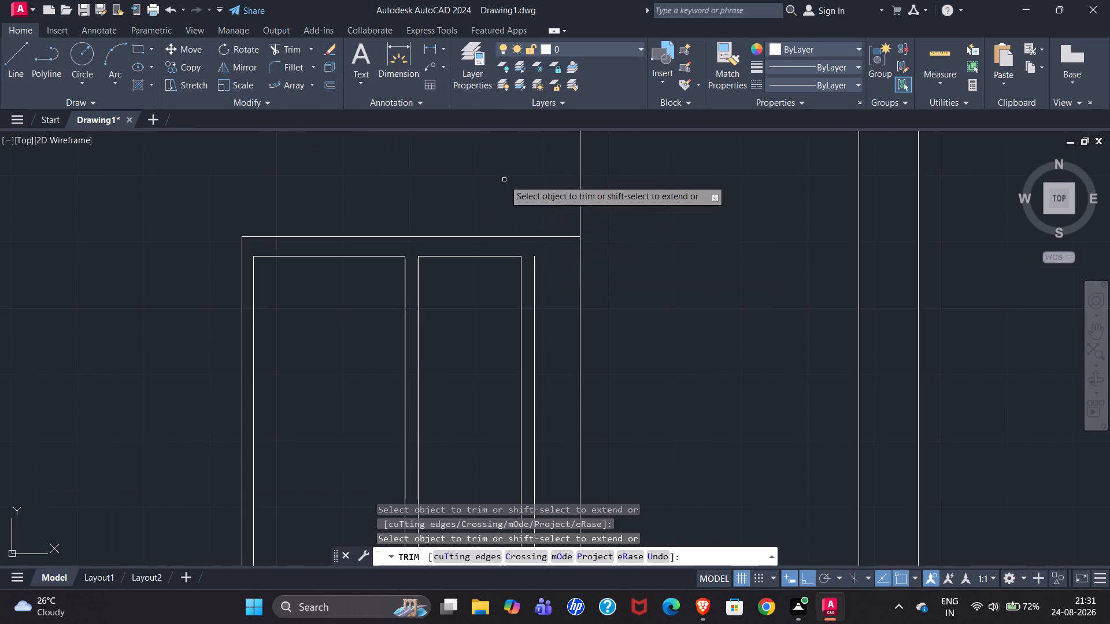
pyautogui.press('Escape')
# Extend the copied frame's last vertical line up to the outer head line.
pyautogui.press('t')
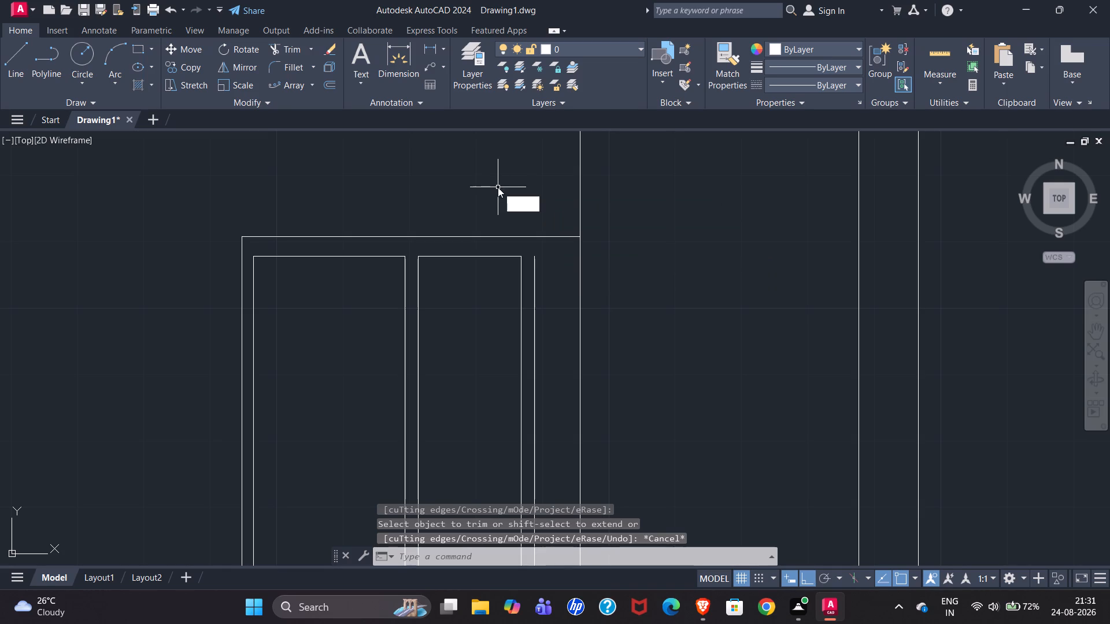
pyautogui.press('BackSpace')
pyautogui.press('e')
pyautogui.press('x')
pyautogui.press('Return')
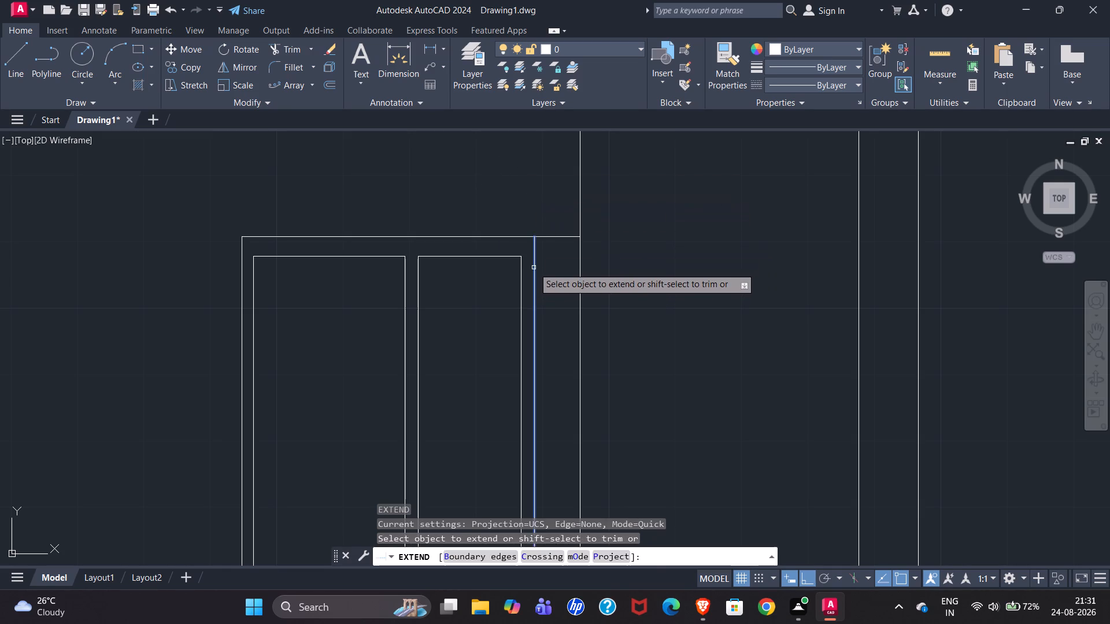
pyautogui.click(534, 267)
pyautogui.press('Escape')
# Trim the outer head line's overhang between the frame's last vertical and the wall edge.
pyautogui.write('tr')
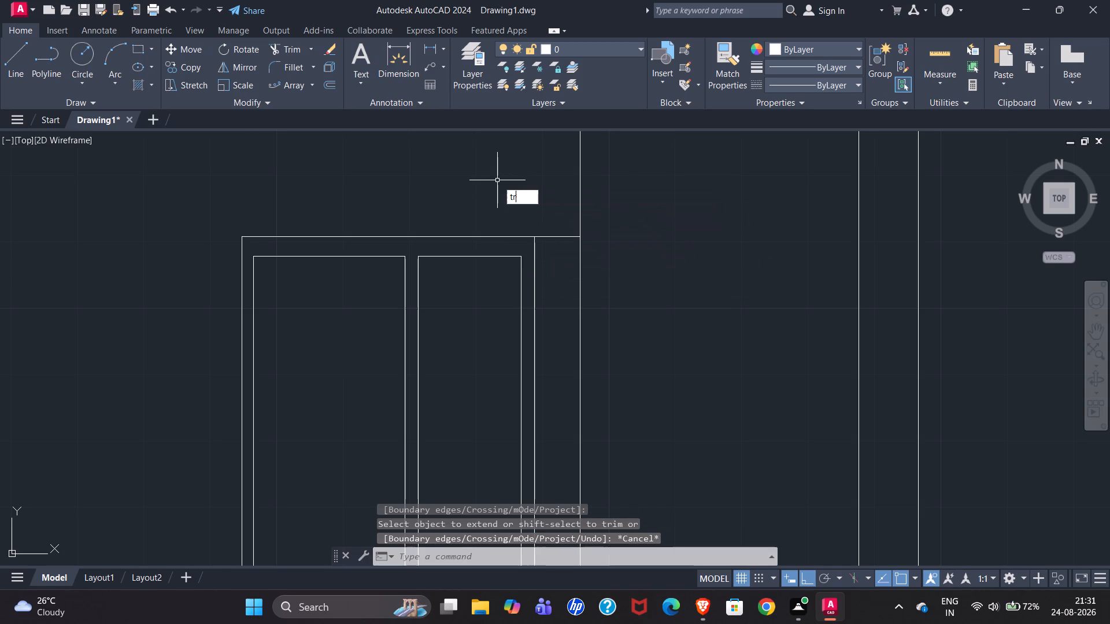
pyautogui.press('Return')
pyautogui.moveTo(564, 225); pyautogui.dragTo(561, 266)
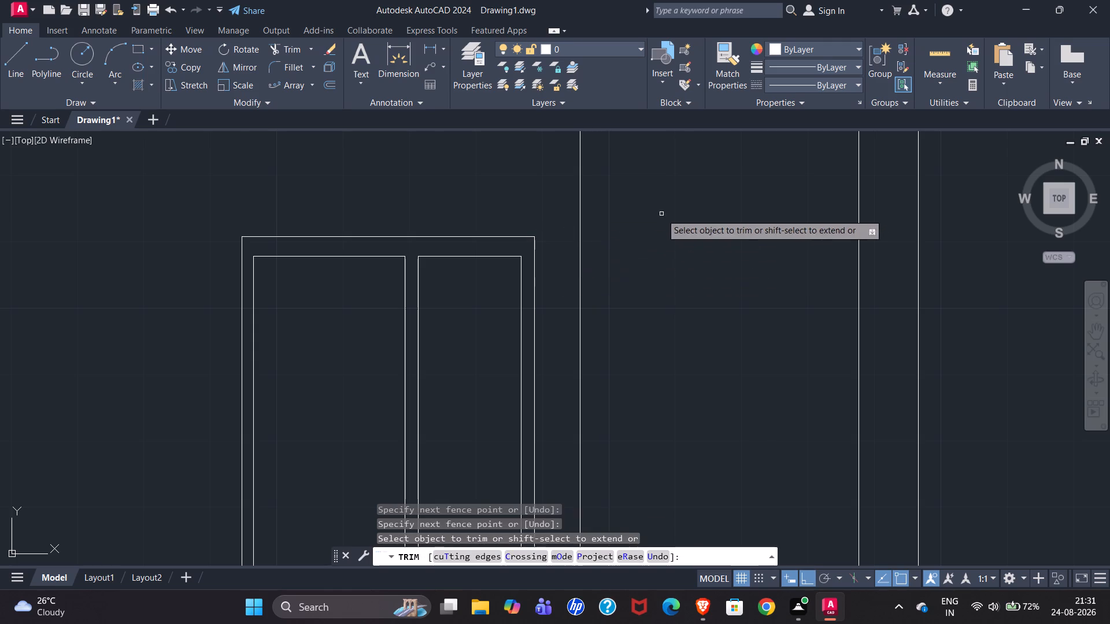
pyautogui.scroll(-3, 662, 213)
pyautogui.scroll(2, 660, 237)
pyautogui.scroll(-1, 661, 235)
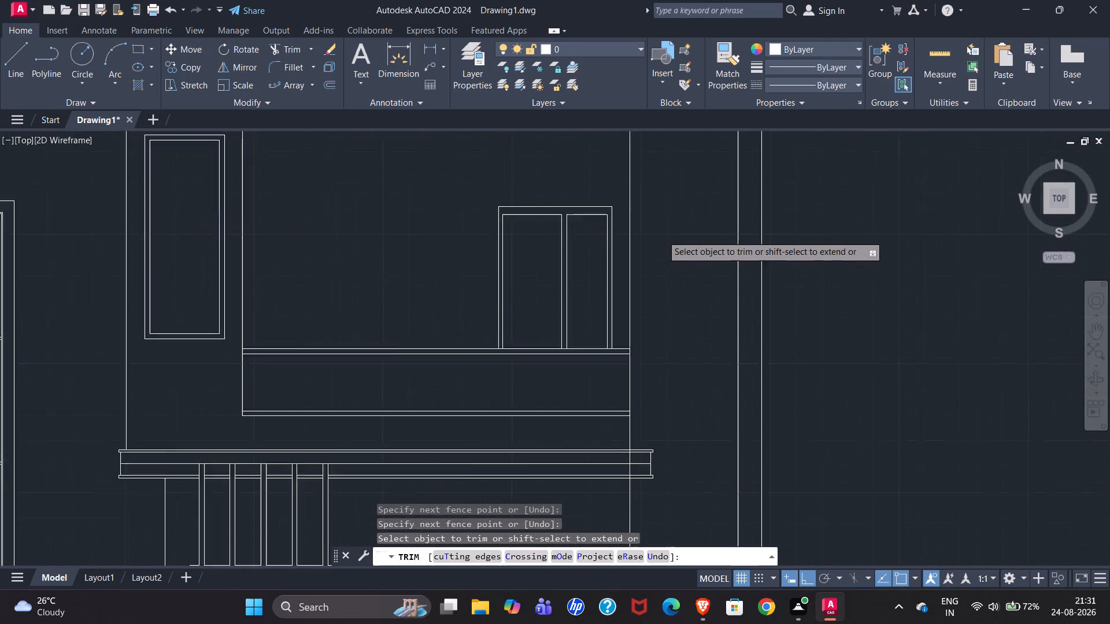
pyautogui.scroll(-2, 663, 235)
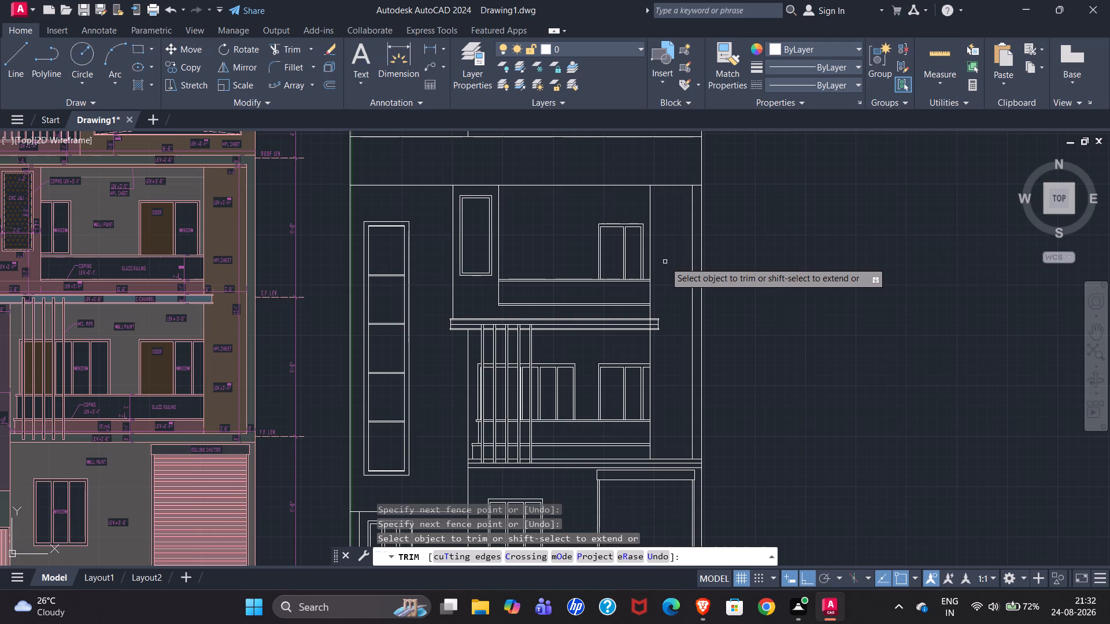
pyautogui.press('Escape')
# Shift the second-floor frame's outermost vertical line a little toward the wall edge to widen the border beside the window panel.
pyautogui.scroll(1, 627, 265)
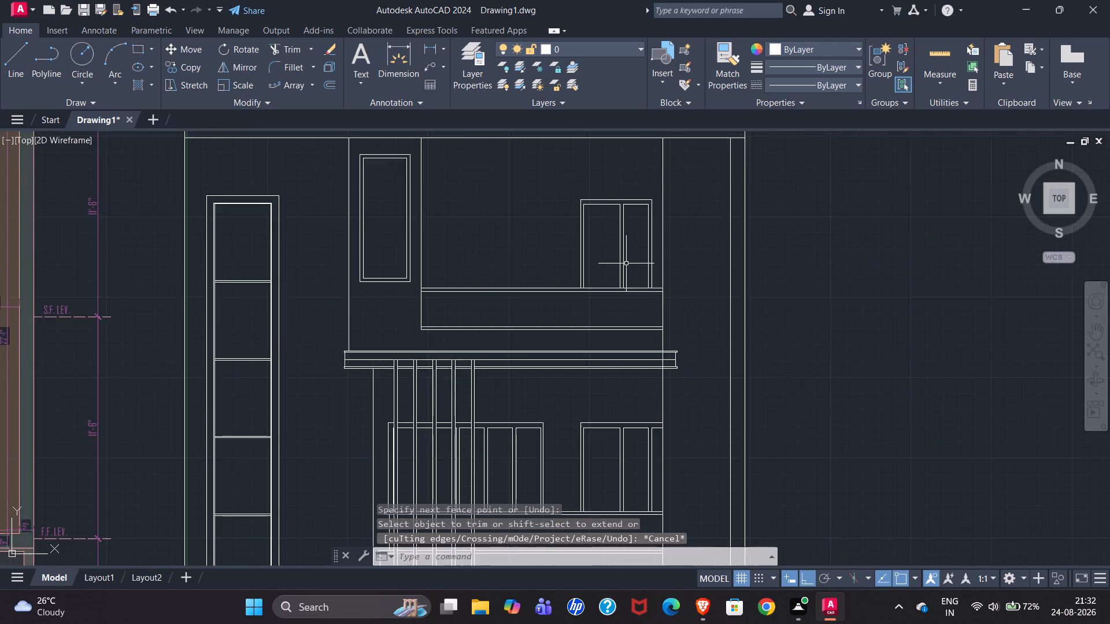
pyautogui.scroll(1, 626, 263)
pyautogui.scroll(2, 665, 149)
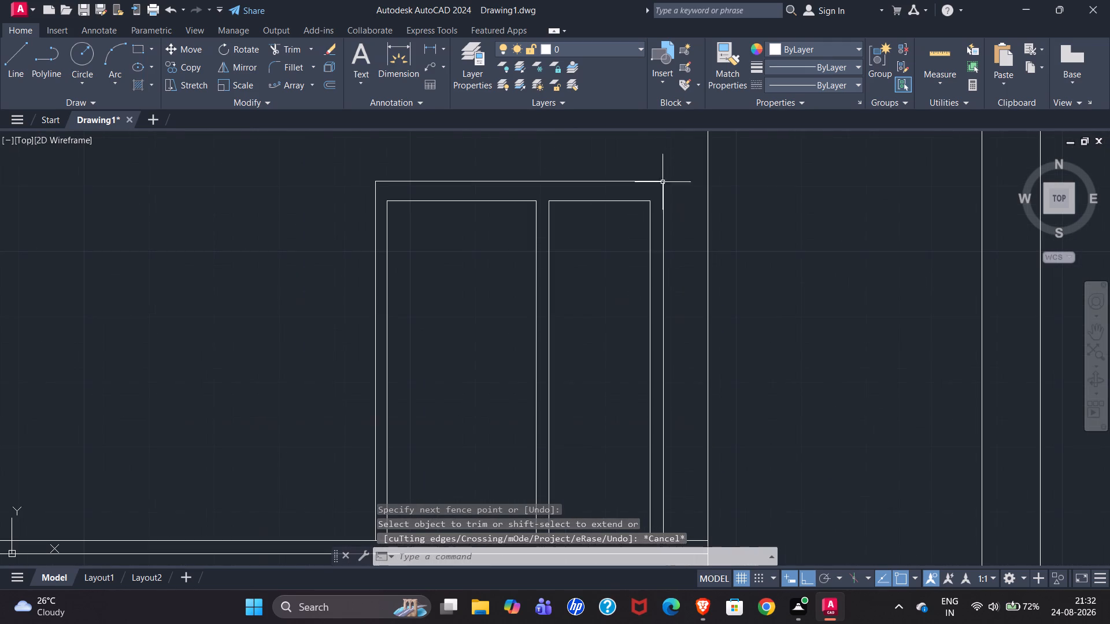
pyautogui.click(663, 330)
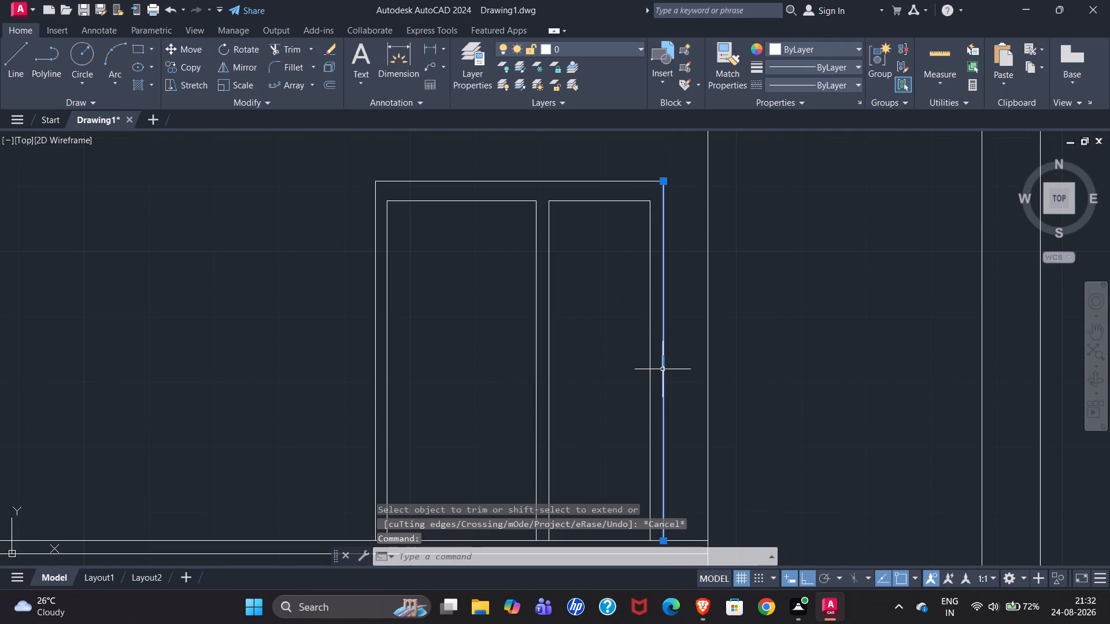
pyautogui.click(665, 361)
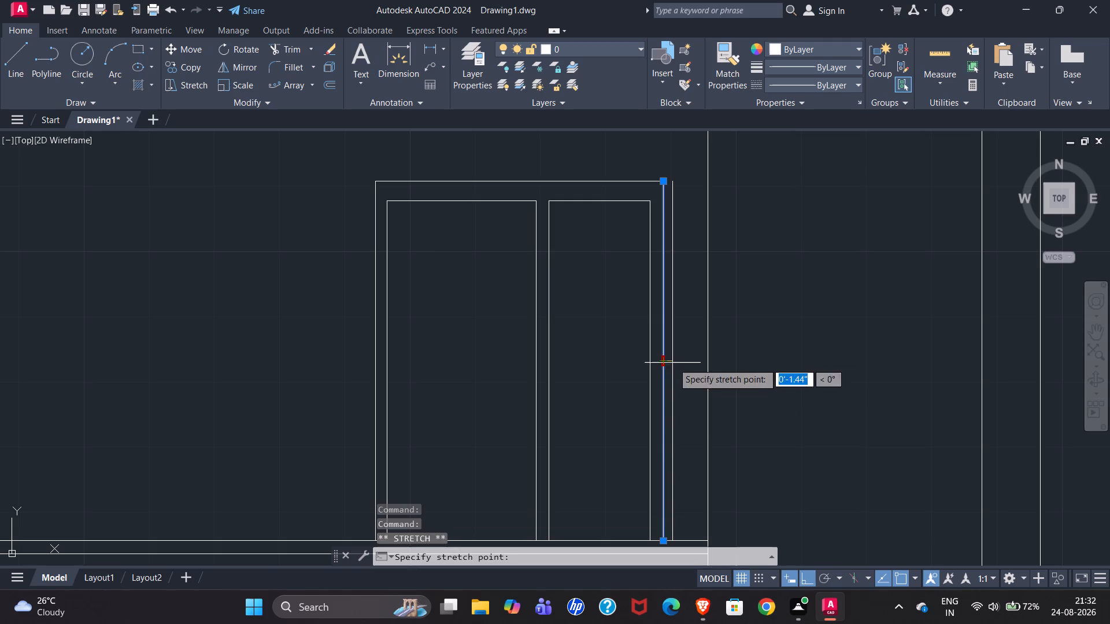
pyautogui.click(678, 365)
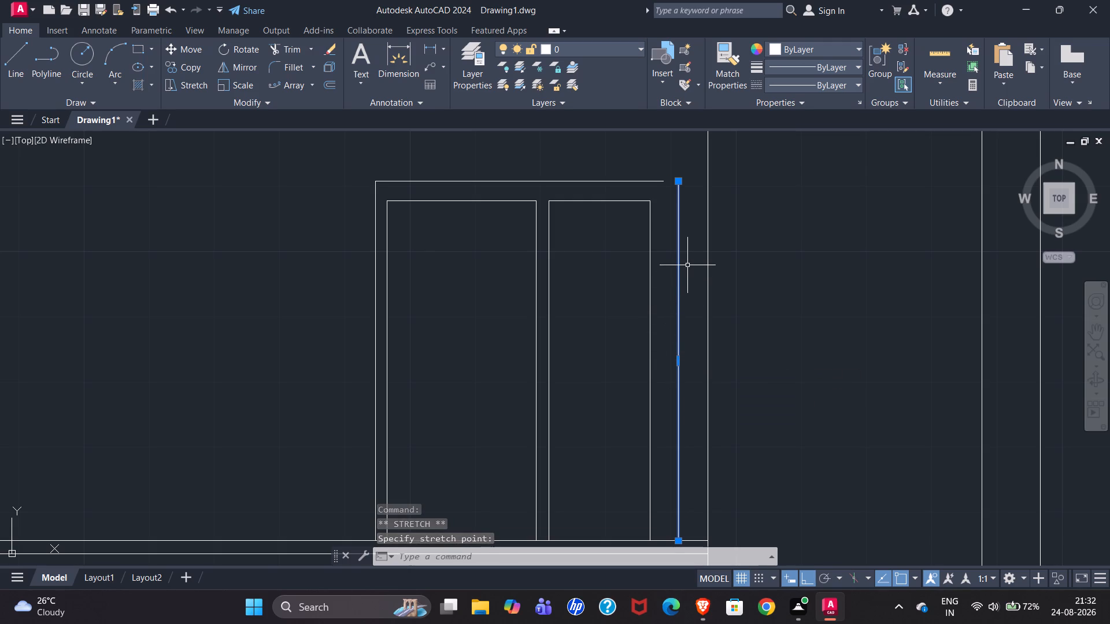
# Stretch the second-floor window panel's outer edge toward the frame's outermost vertical, leaving a narrow border.
pyautogui.press('Escape')
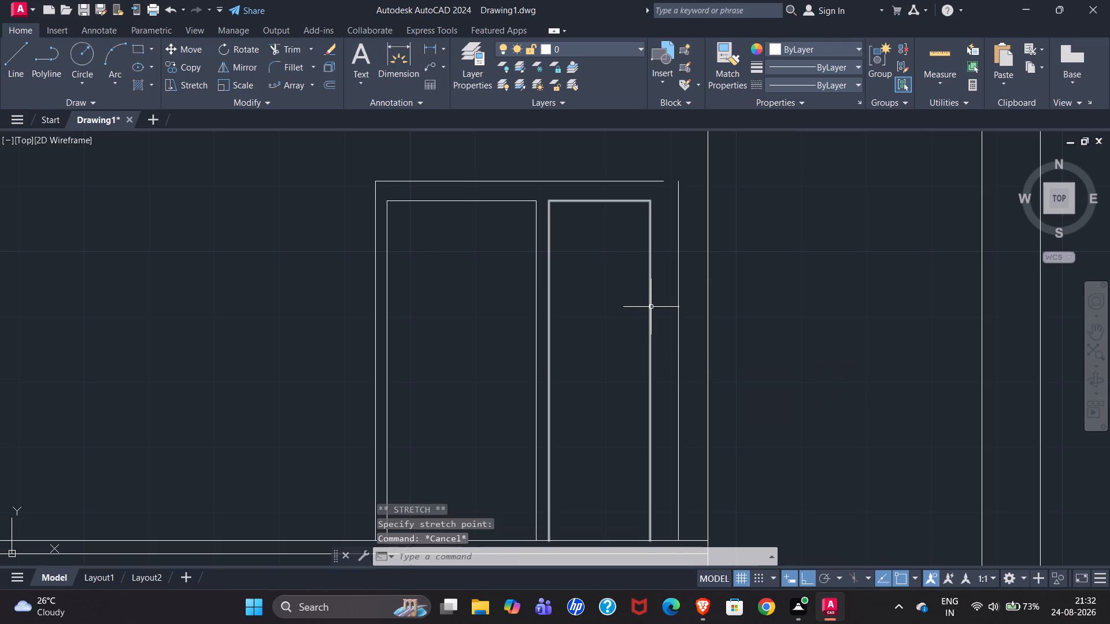
pyautogui.click(651, 307)
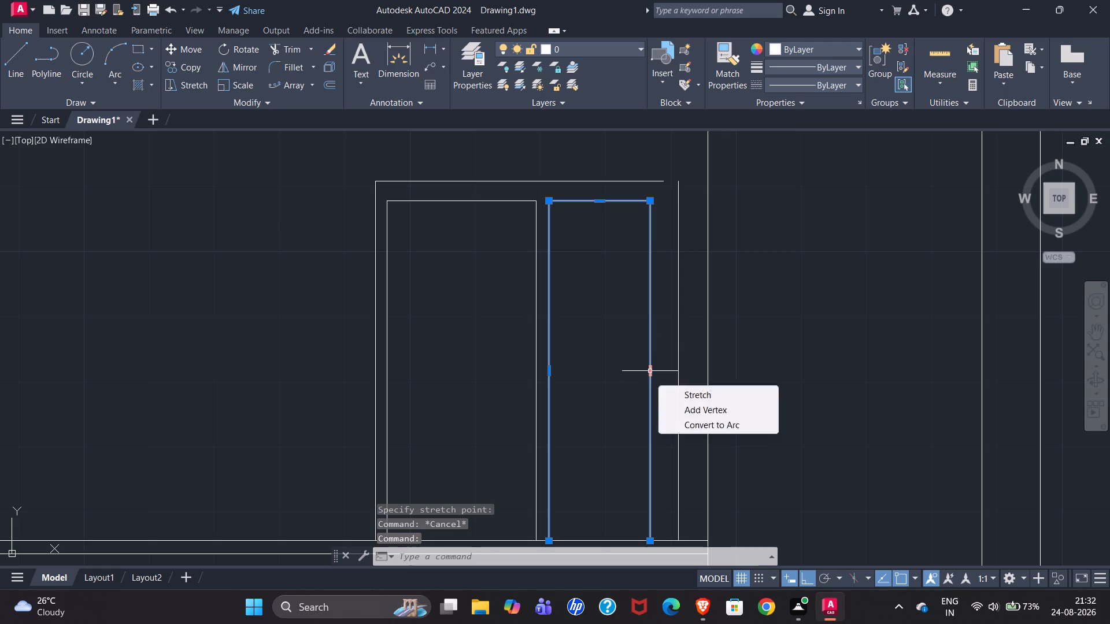
pyautogui.click(649, 373)
pyautogui.click(667, 374)
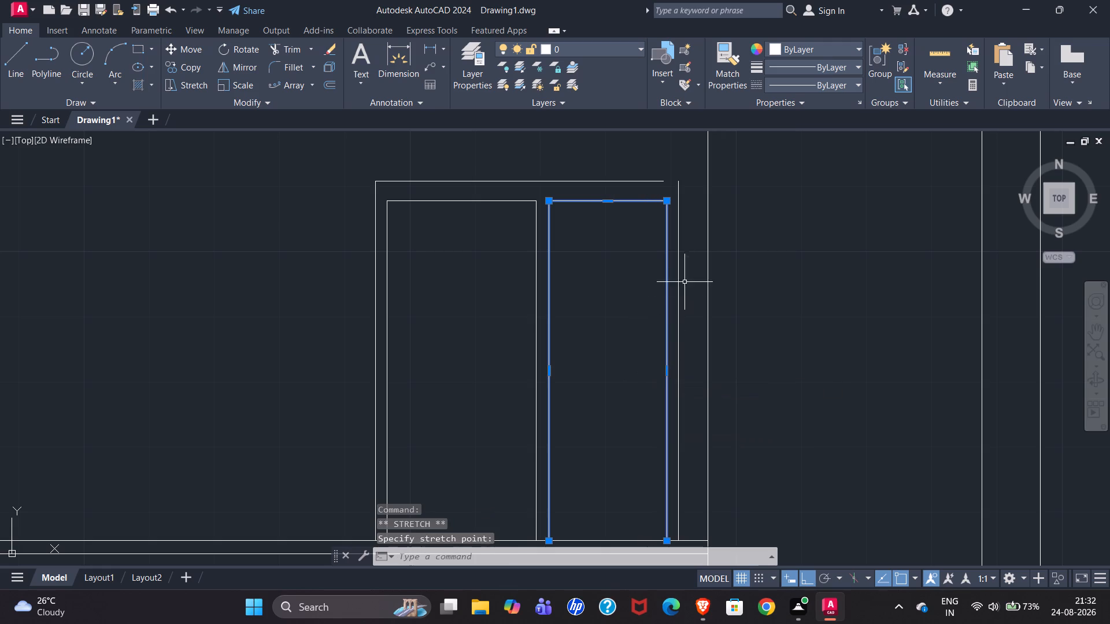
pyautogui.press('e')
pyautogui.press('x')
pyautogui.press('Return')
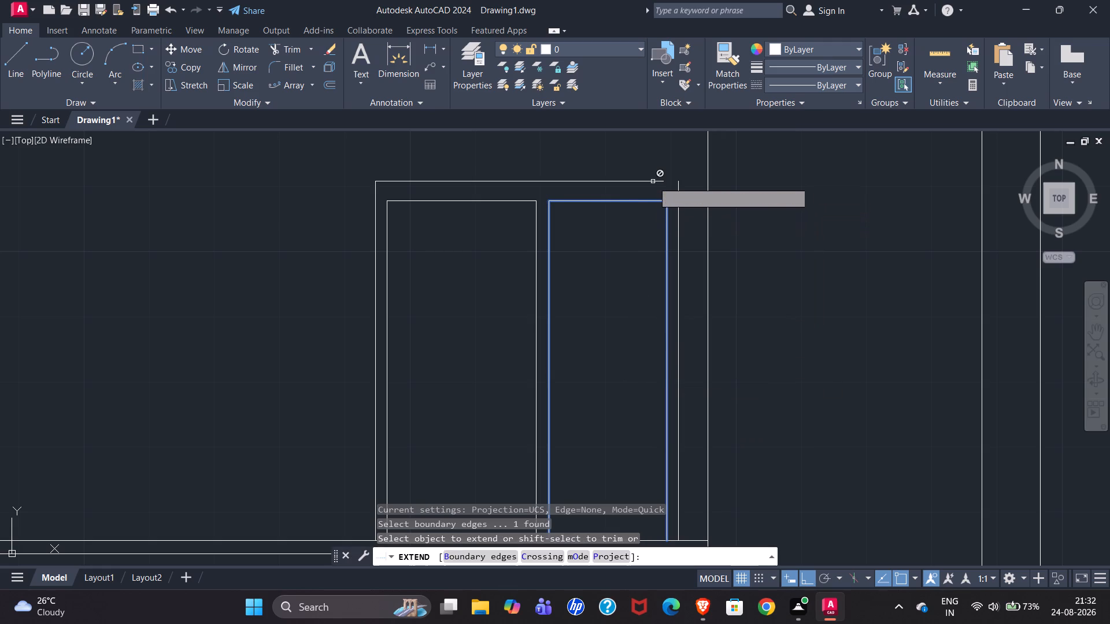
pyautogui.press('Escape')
# Extend the second-floor frame's outer head line to meet its outermost vertical near the wall edge.
pyautogui.press('e')
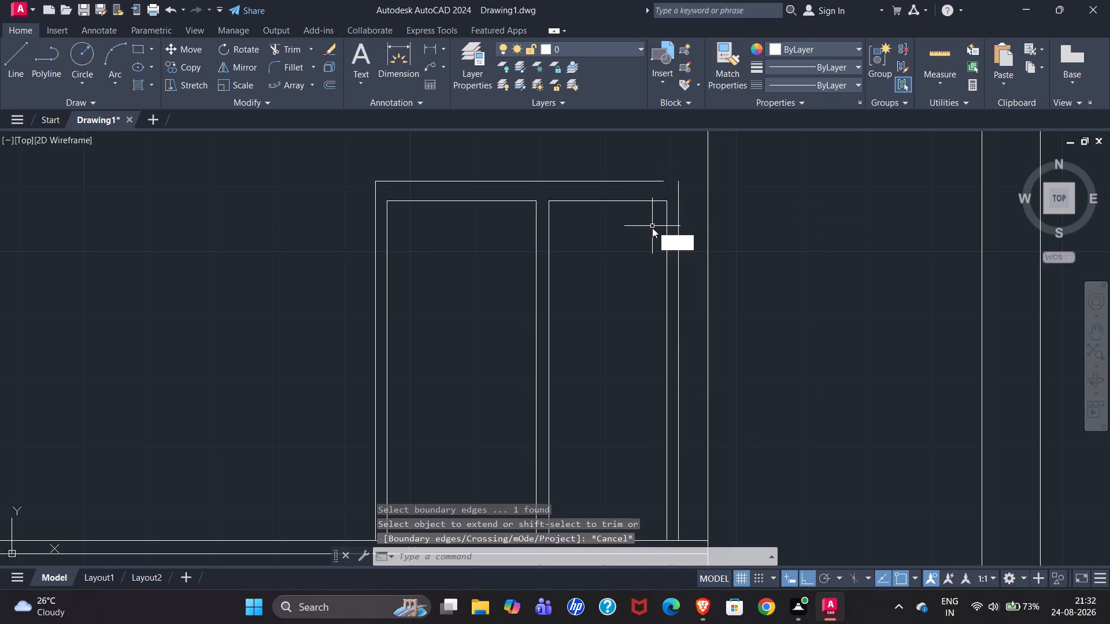
pyautogui.press('x')
pyautogui.press('Return')
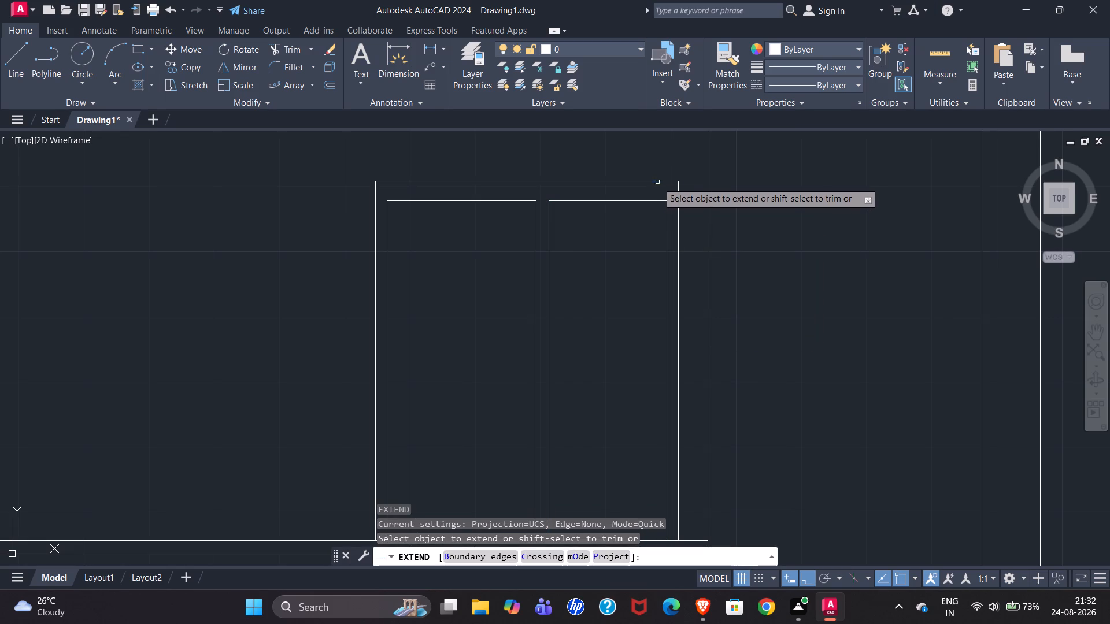
pyautogui.click(657, 181)
pyautogui.scroll(-1, 715, 169)
pyautogui.press('Escape')
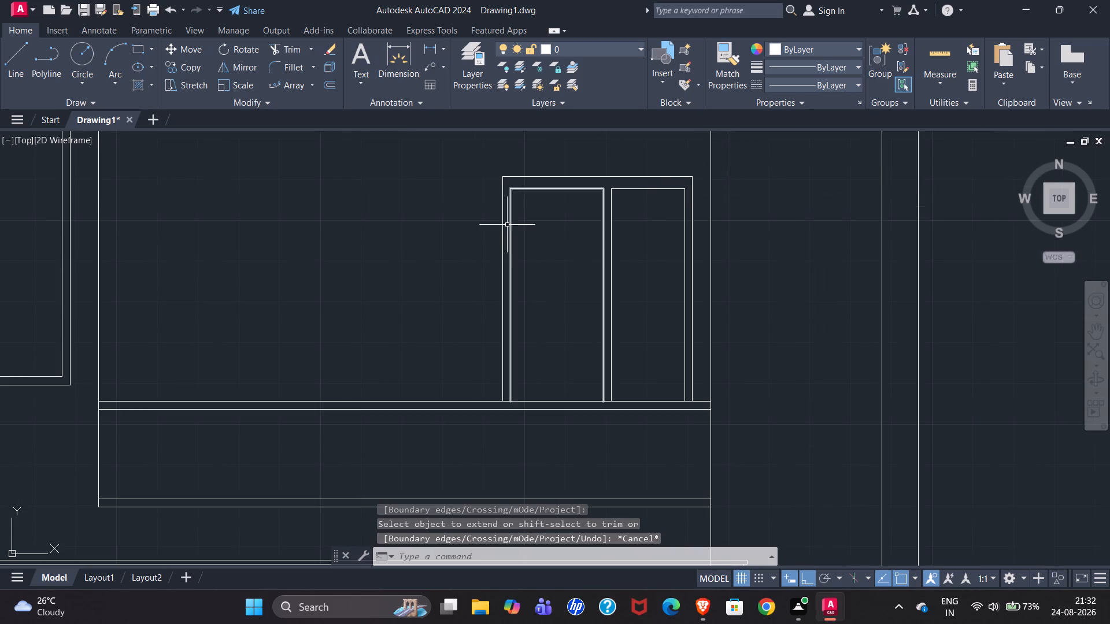
# Stretch the second-floor frame's door-side outer edge outward, away from the door panel, to widen the frame.
pyautogui.click(503, 218)
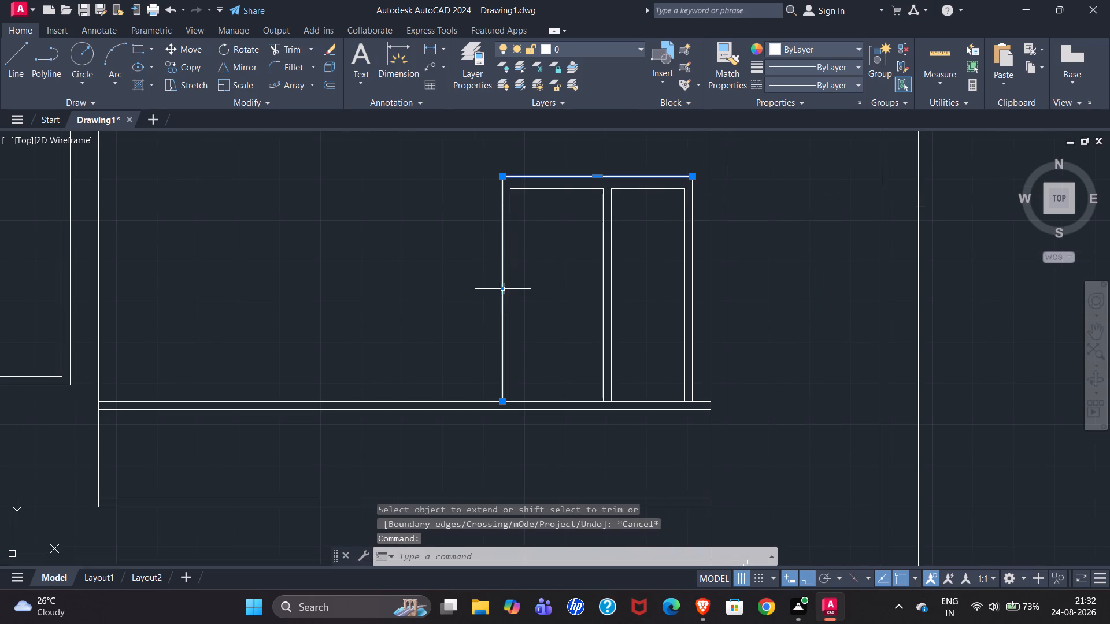
pyautogui.click(504, 290)
pyautogui.click(483, 292)
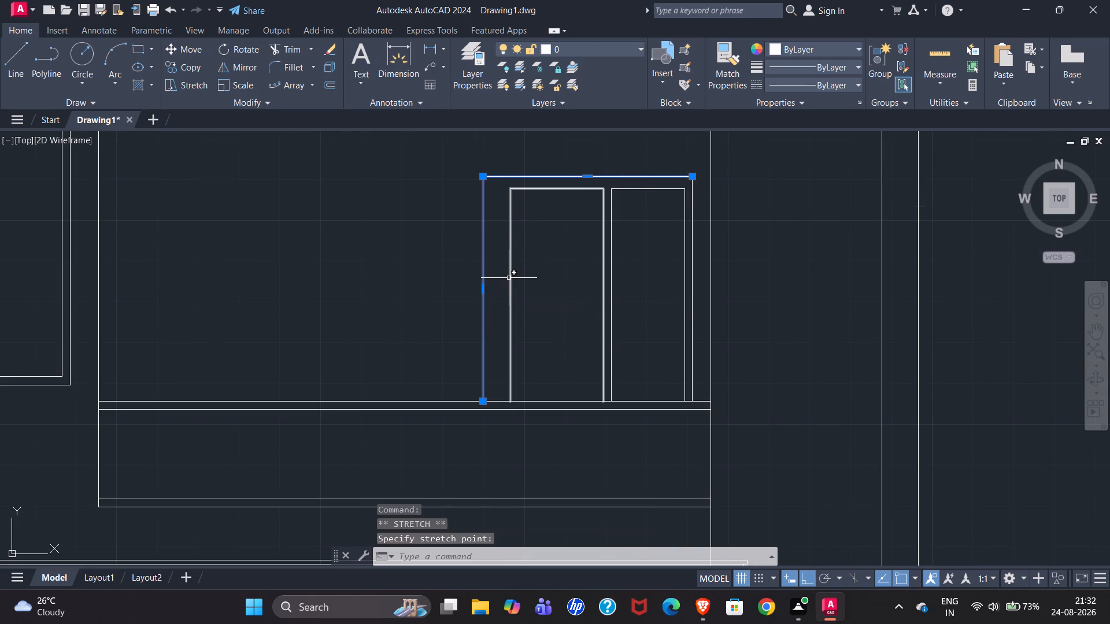
pyautogui.click(511, 276)
pyautogui.press('Escape')
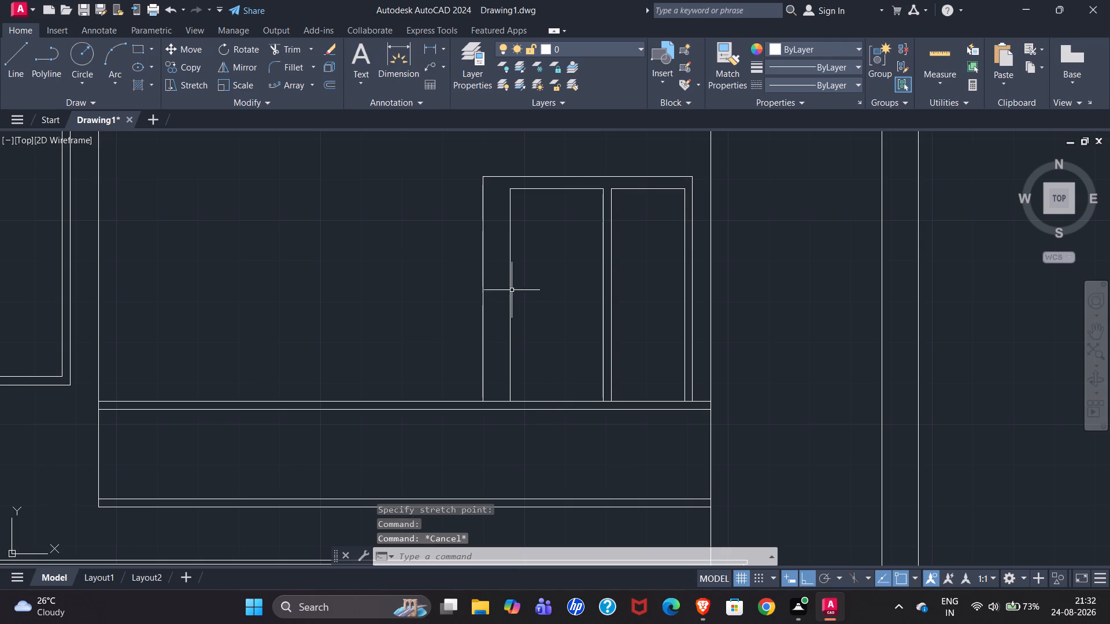
# Stretch the second-floor door panel's outer edge about 4 inches toward the frame's widened side, leaving a narrow border.
pyautogui.click(509, 285)
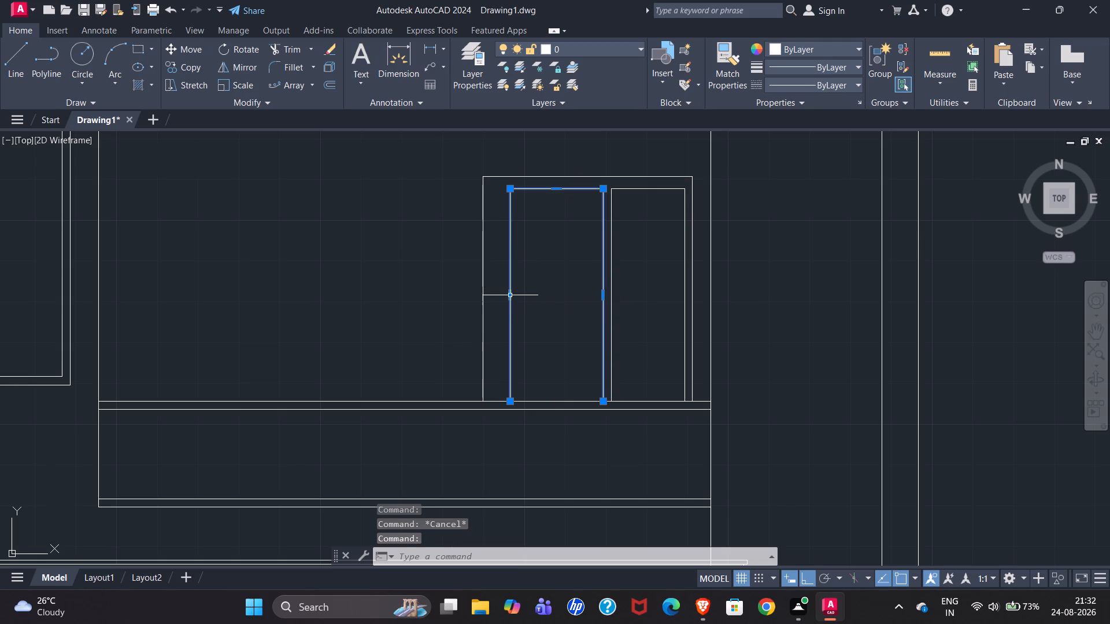
pyautogui.click(511, 296)
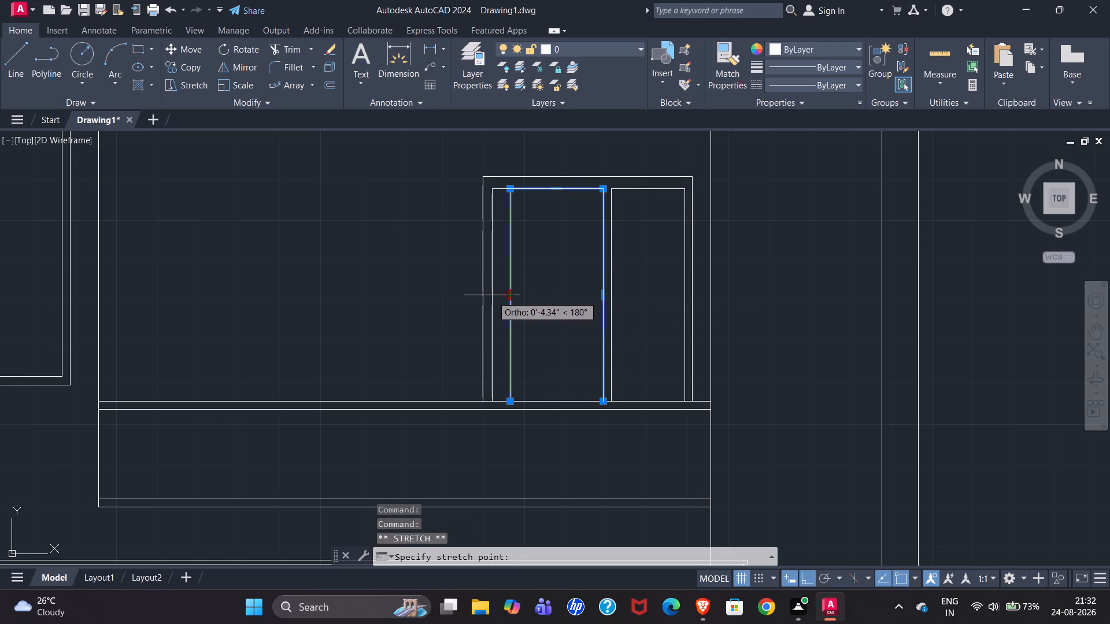
pyautogui.click(491, 295)
pyautogui.scroll(-2, 425, 272)
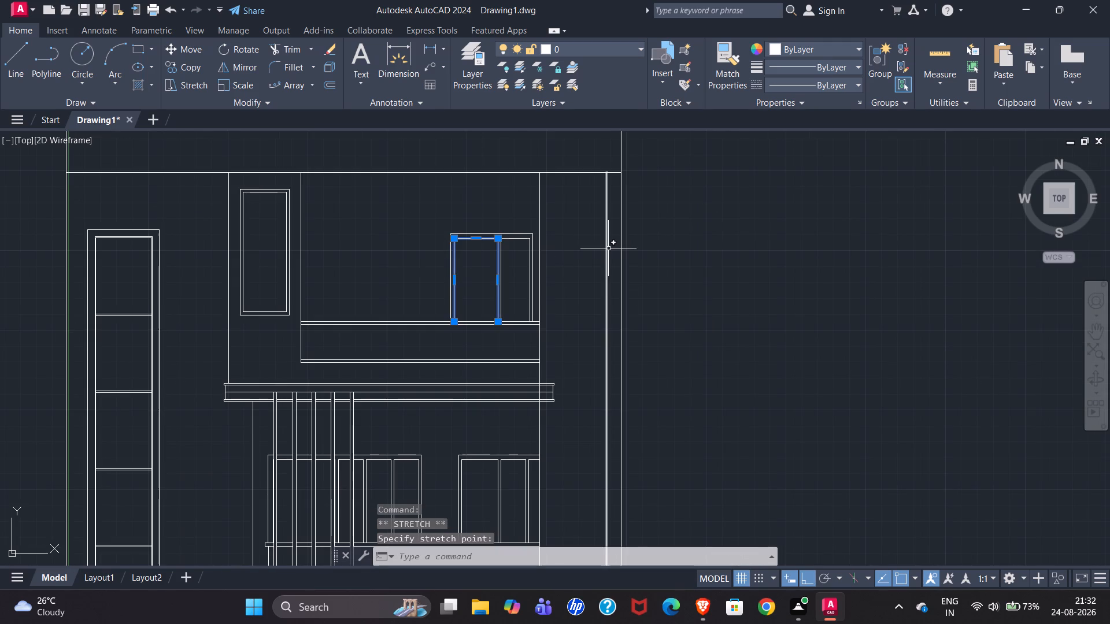
pyautogui.press('Escape')
# Copy the first-floor door and window frame with ortho off, placing it on the second-floor railing's upper line beside the tall narrow window.
pyautogui.scroll(-1, 733, 255)
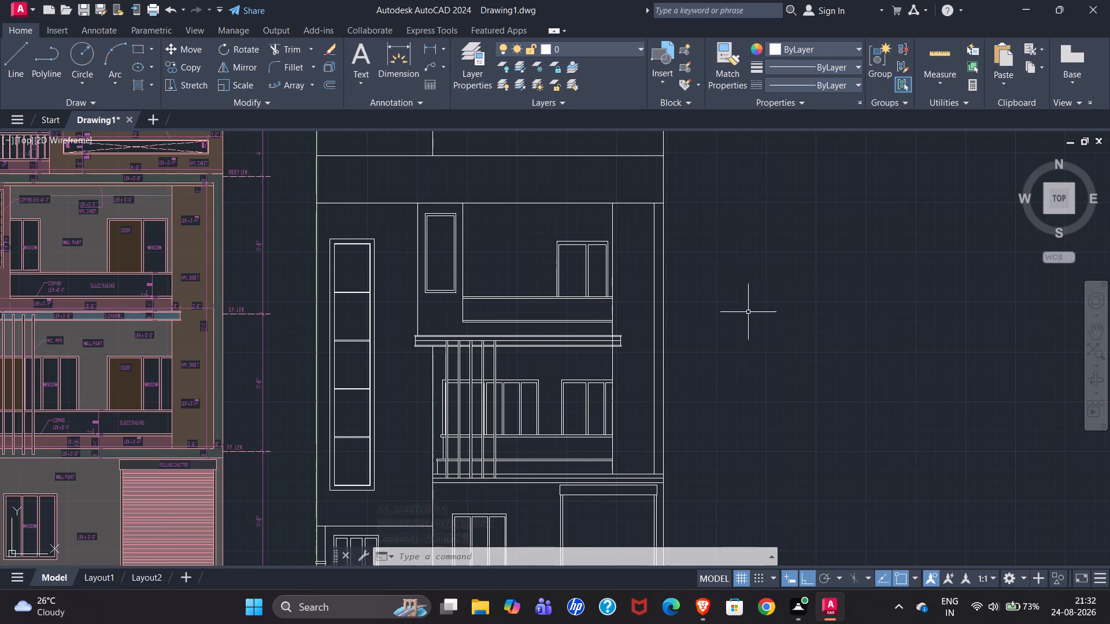
pyautogui.scroll(2, 579, 447)
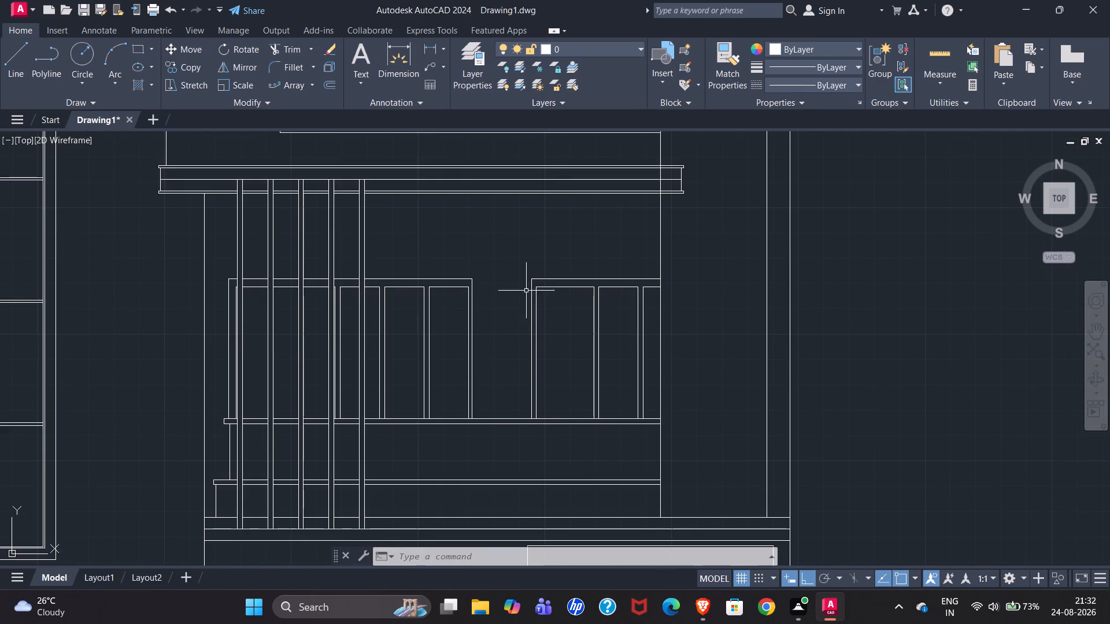
pyautogui.moveTo(495, 249); pyautogui.dragTo(506, 259)
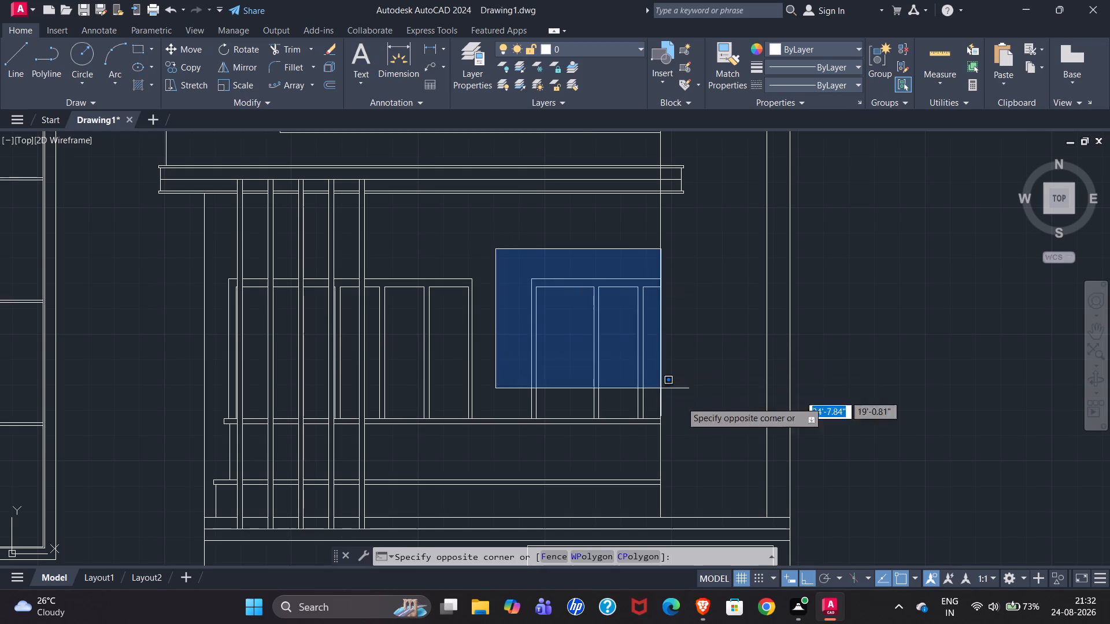
pyautogui.click(731, 444)
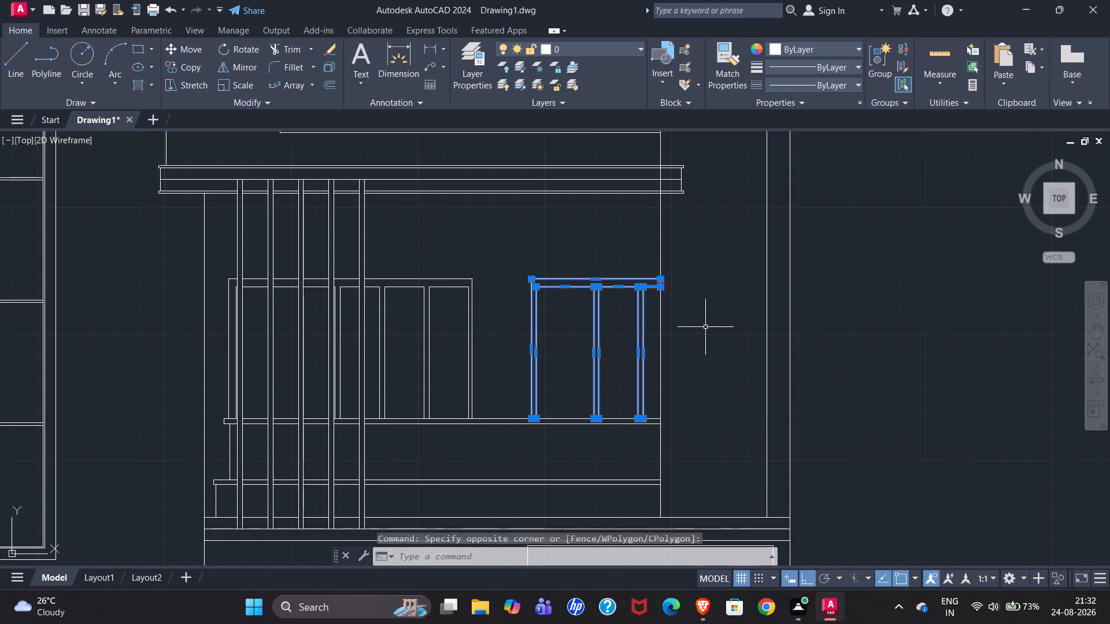
pyautogui.scroll(-2, 709, 327)
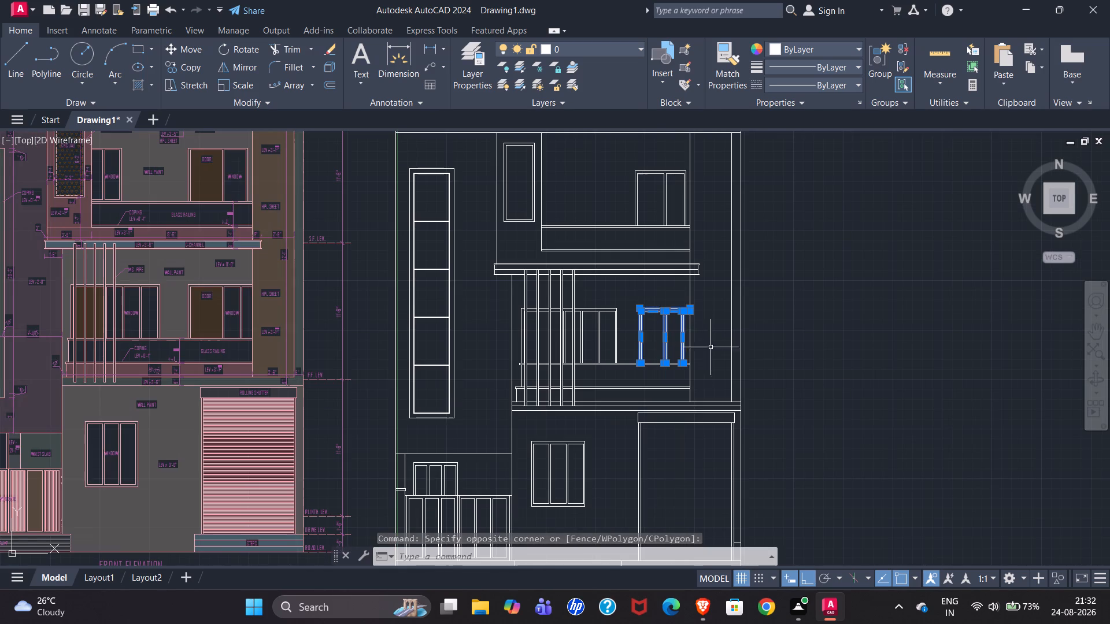
pyautogui.scroll(4, 688, 358)
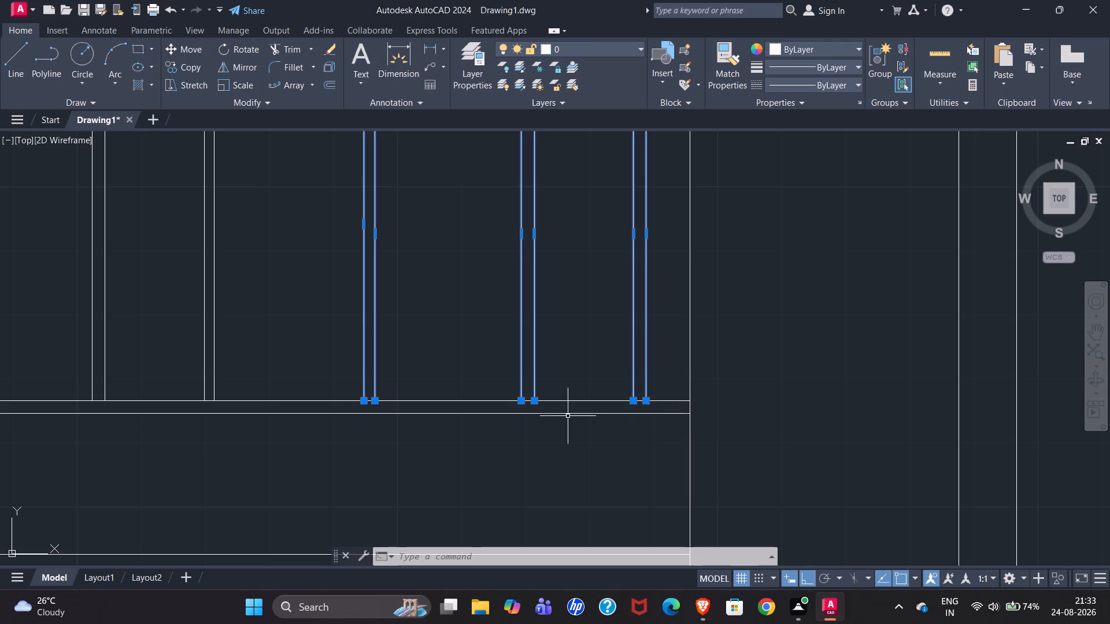
pyautogui.press('c')
pyautogui.press('o')
pyautogui.press('Return')
pyautogui.scroll(-2, 571, 441)
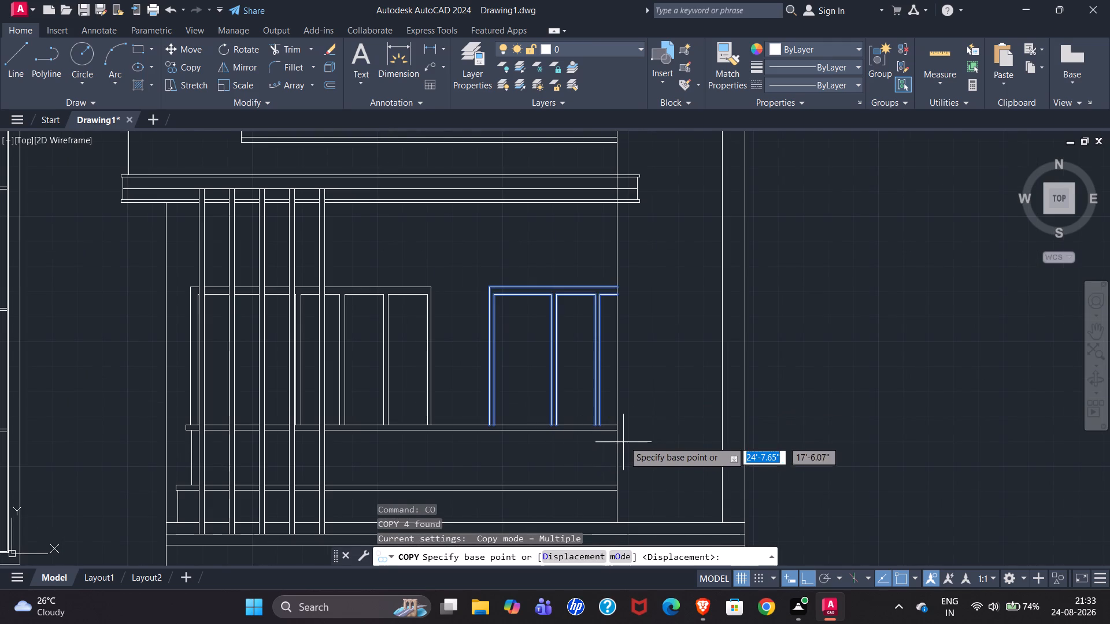
pyautogui.scroll(4, 601, 425)
pyautogui.scroll(-2, 621, 420)
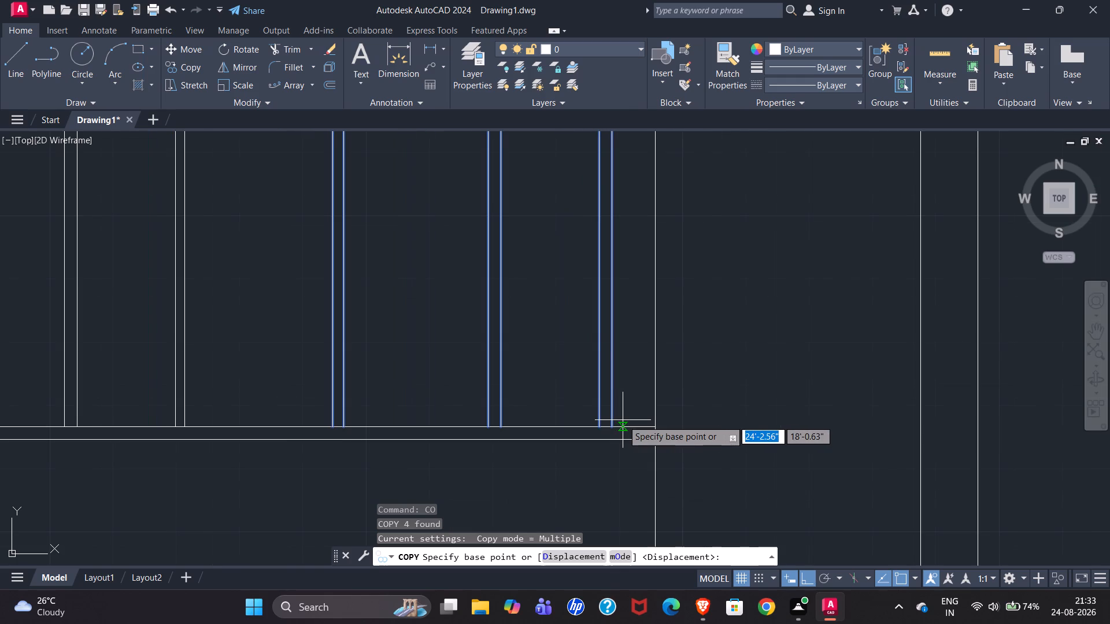
pyautogui.scroll(-2, 571, 435)
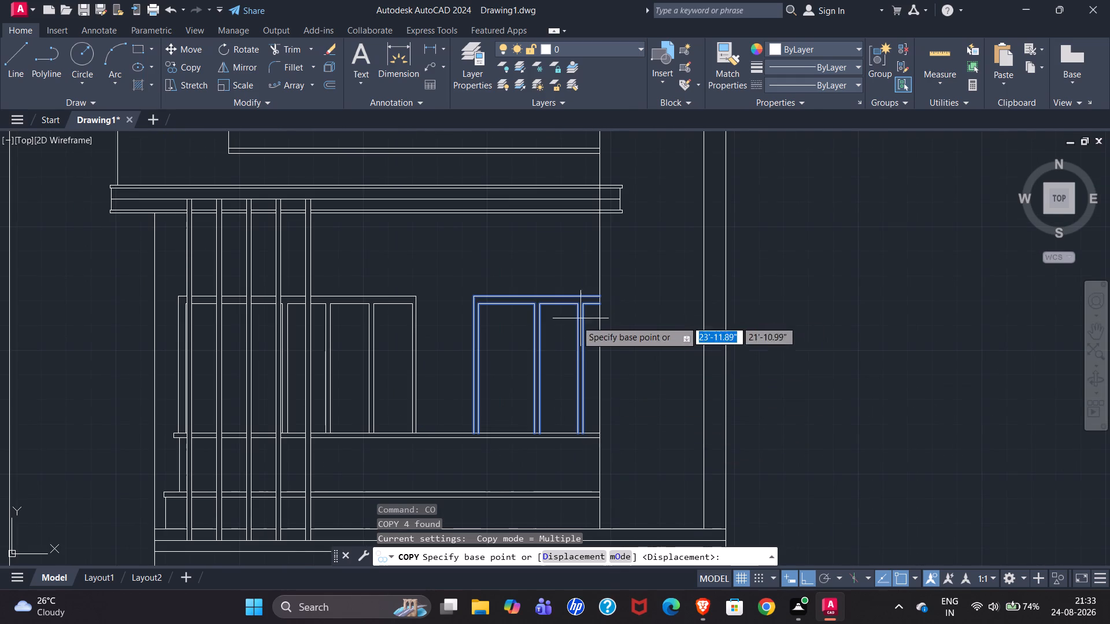
pyautogui.scroll(-2, 553, 341)
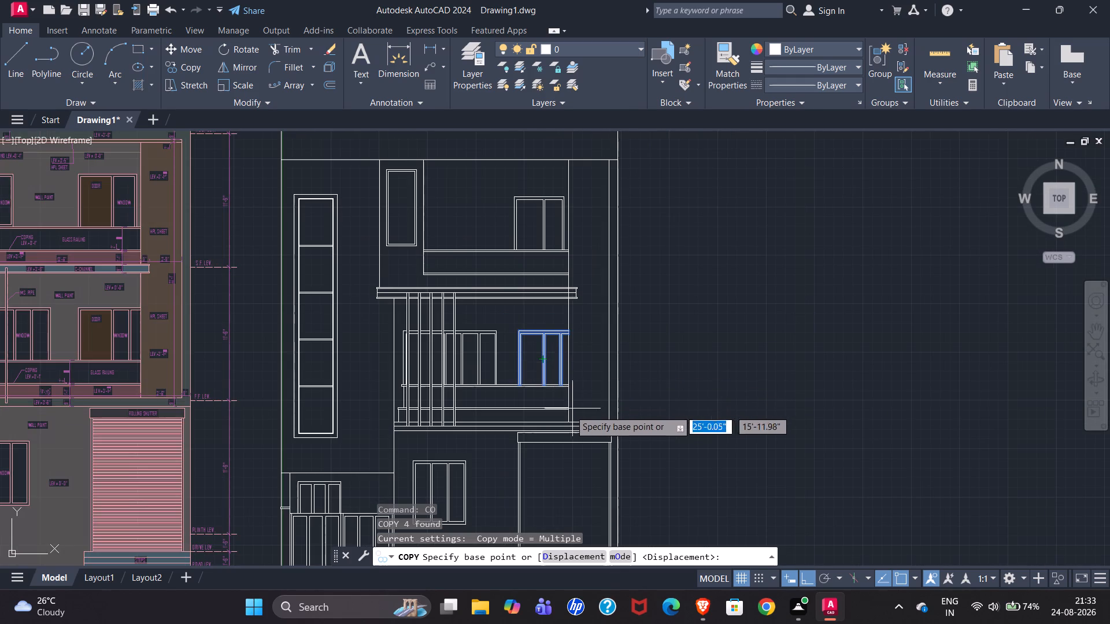
pyautogui.scroll(2, 567, 413)
pyautogui.scroll(4, 553, 342)
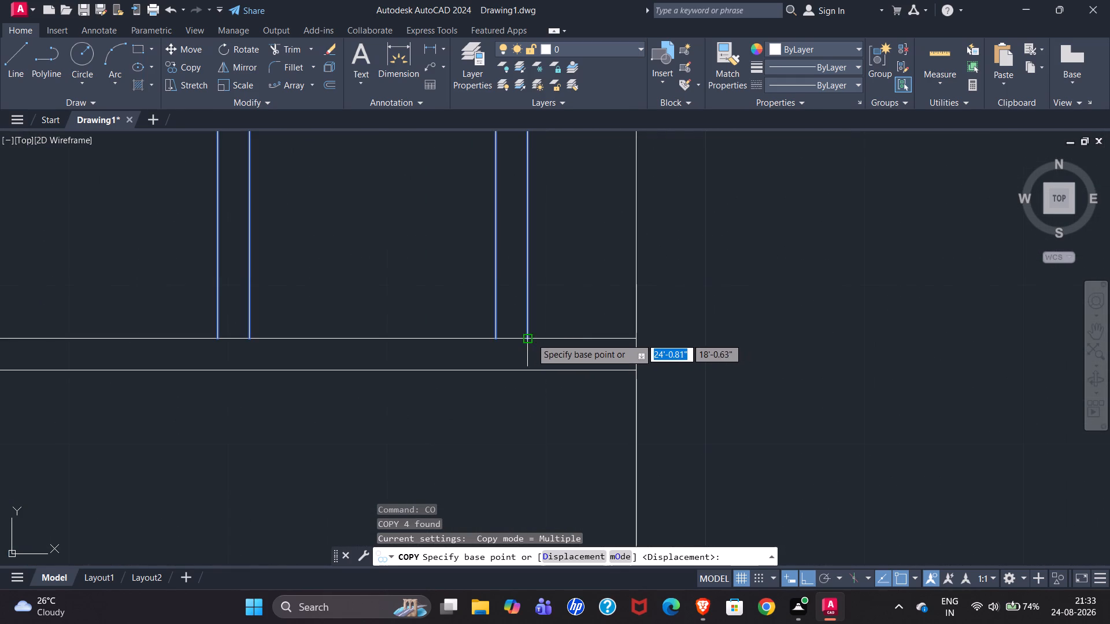
pyautogui.click(530, 339)
pyautogui.scroll(-5, 760, 331)
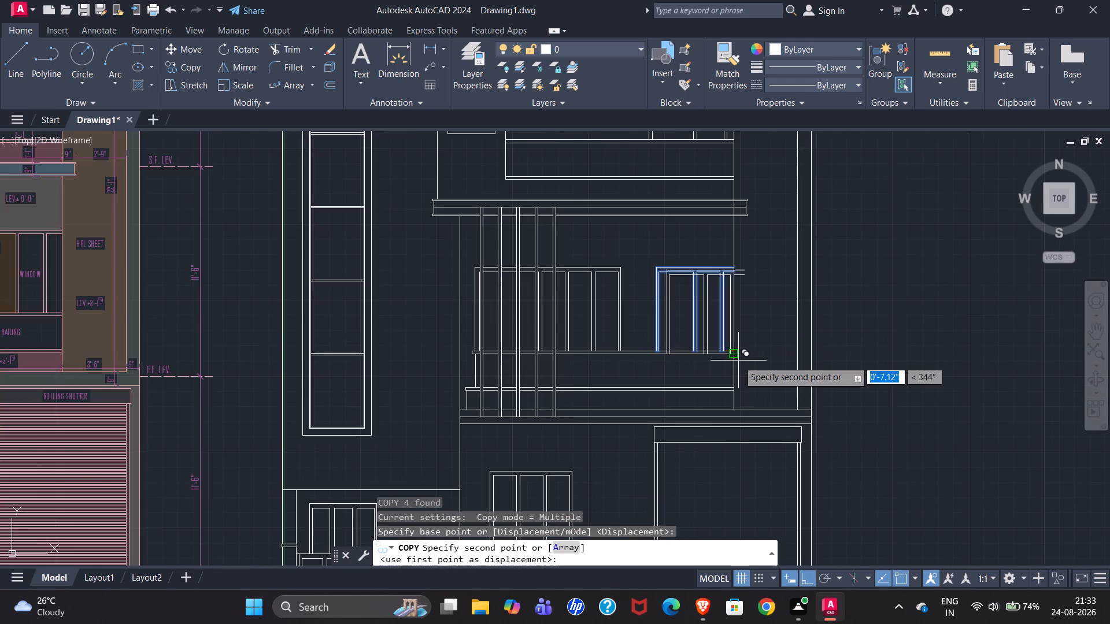
pyautogui.scroll(-1, 739, 361)
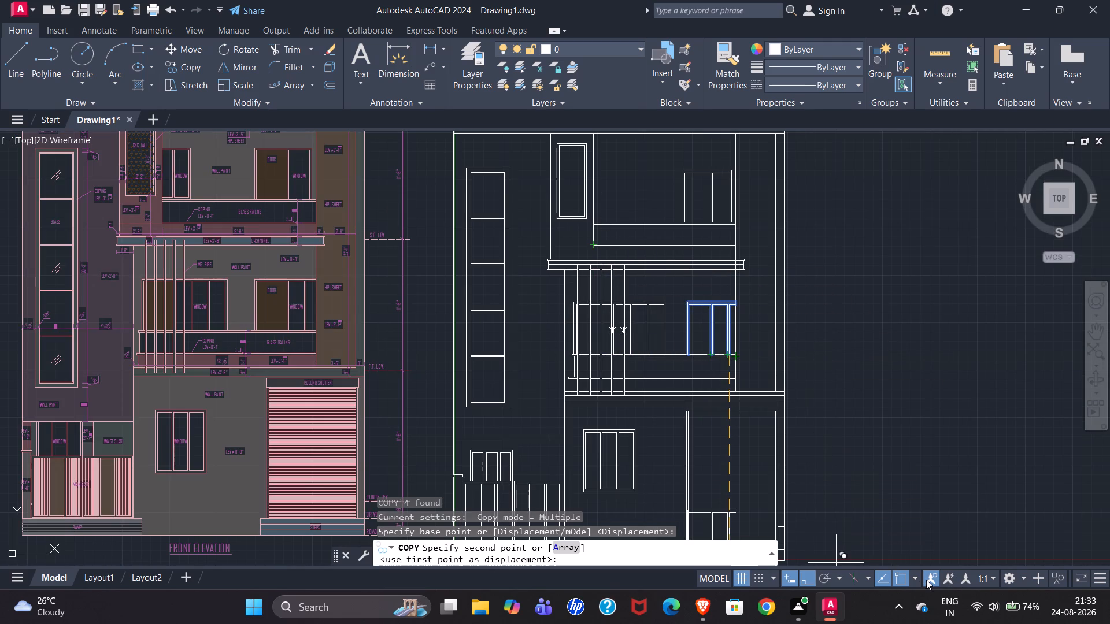
pyautogui.click(812, 583)
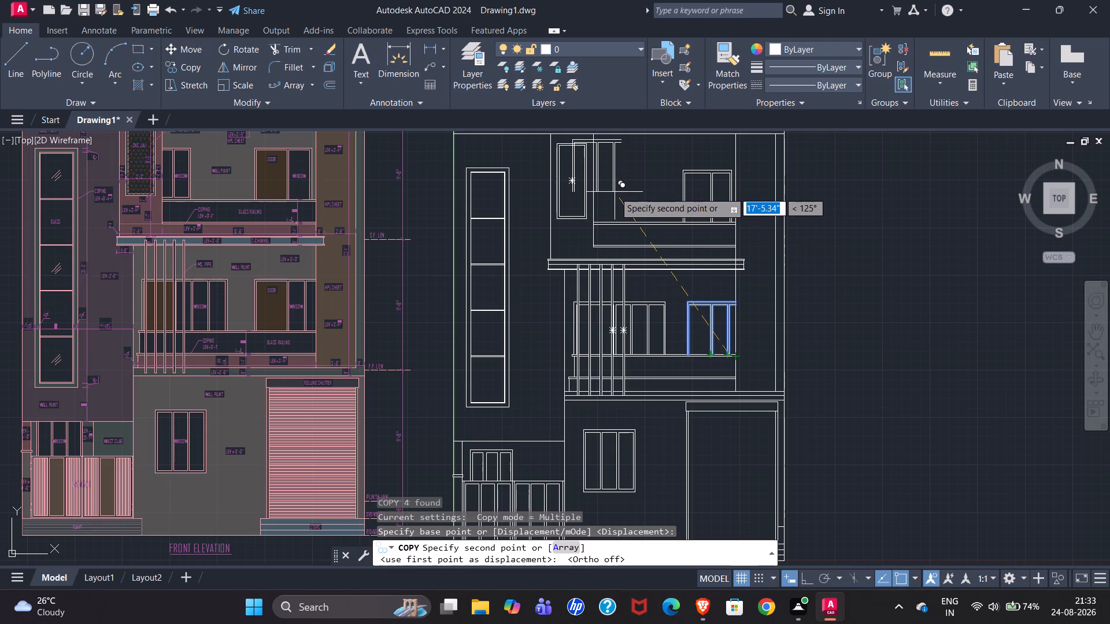
pyautogui.scroll(-1, 500, 287)
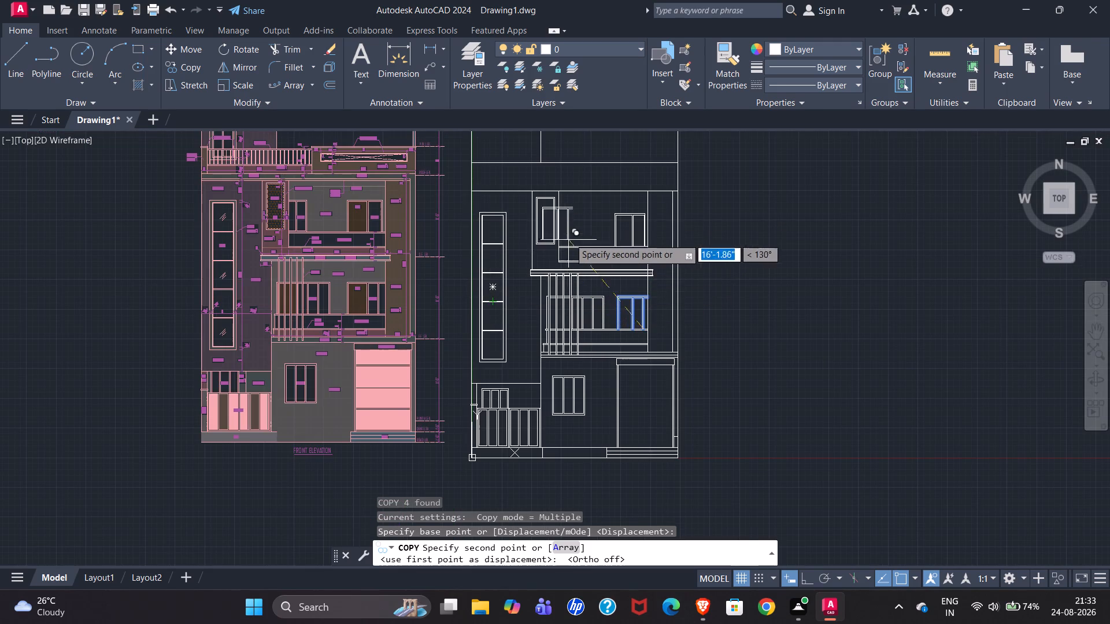
pyautogui.scroll(2, 581, 211)
pyautogui.scroll(-1, 526, 252)
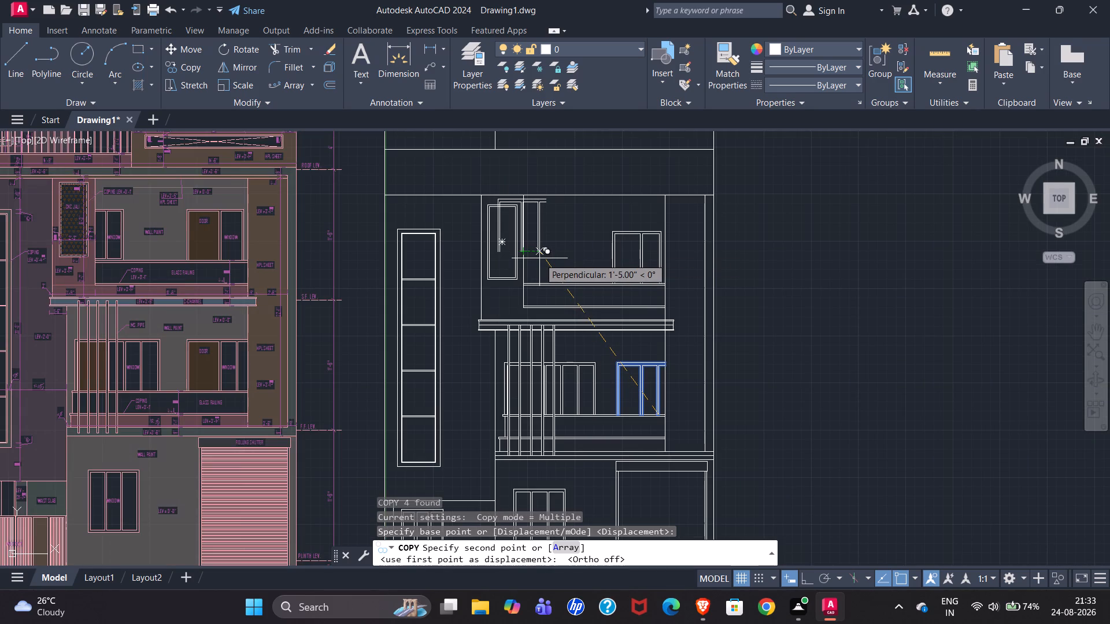
pyautogui.scroll(3, 539, 258)
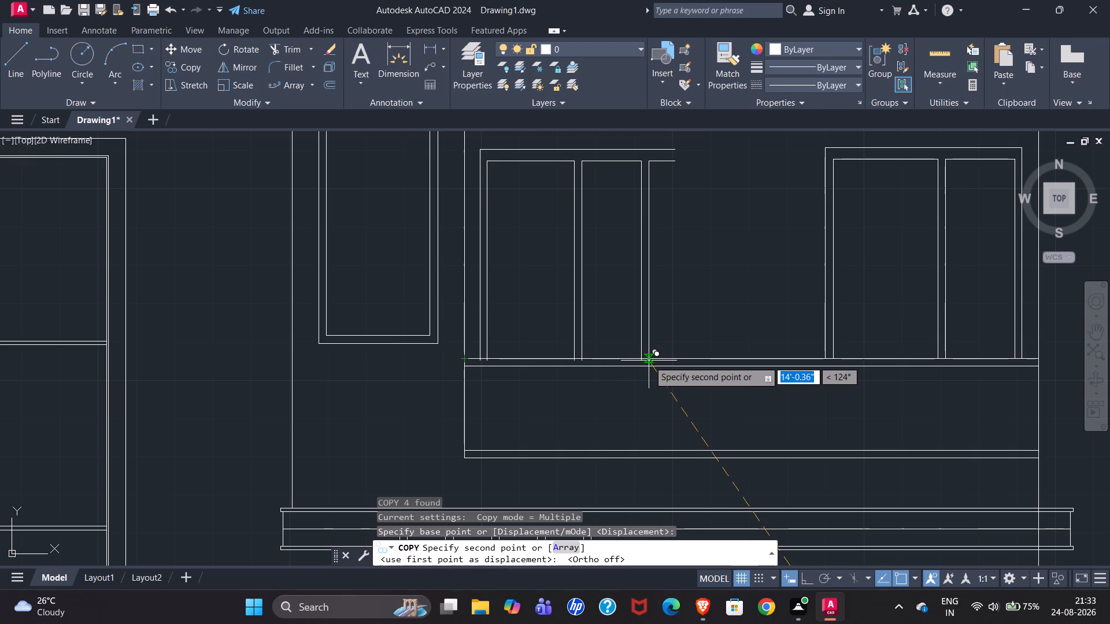
pyautogui.click(649, 361)
pyautogui.press('Escape')
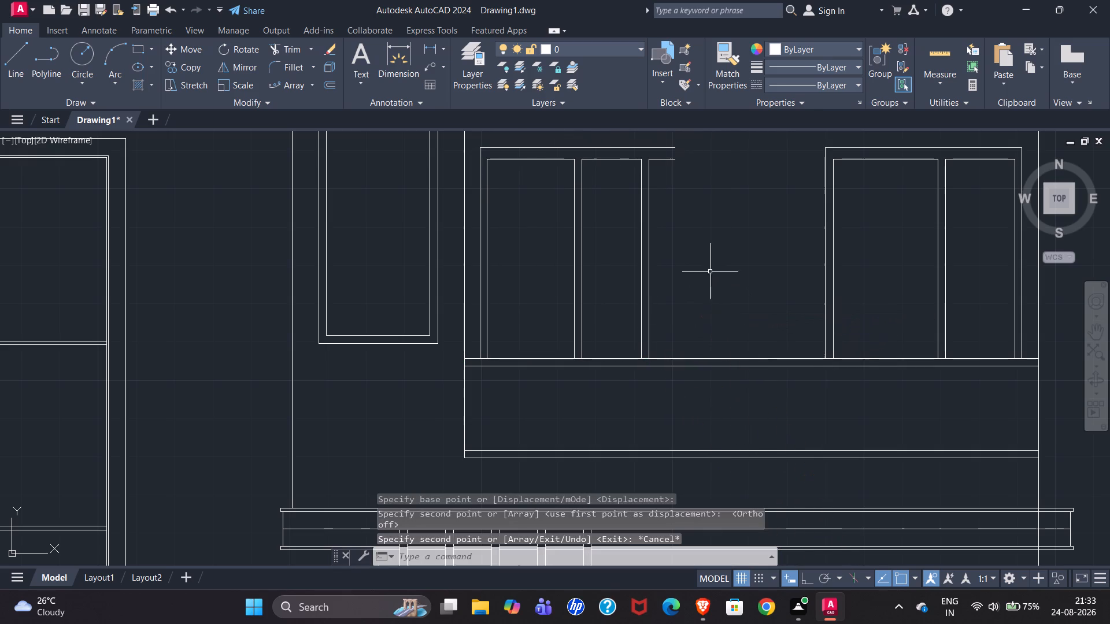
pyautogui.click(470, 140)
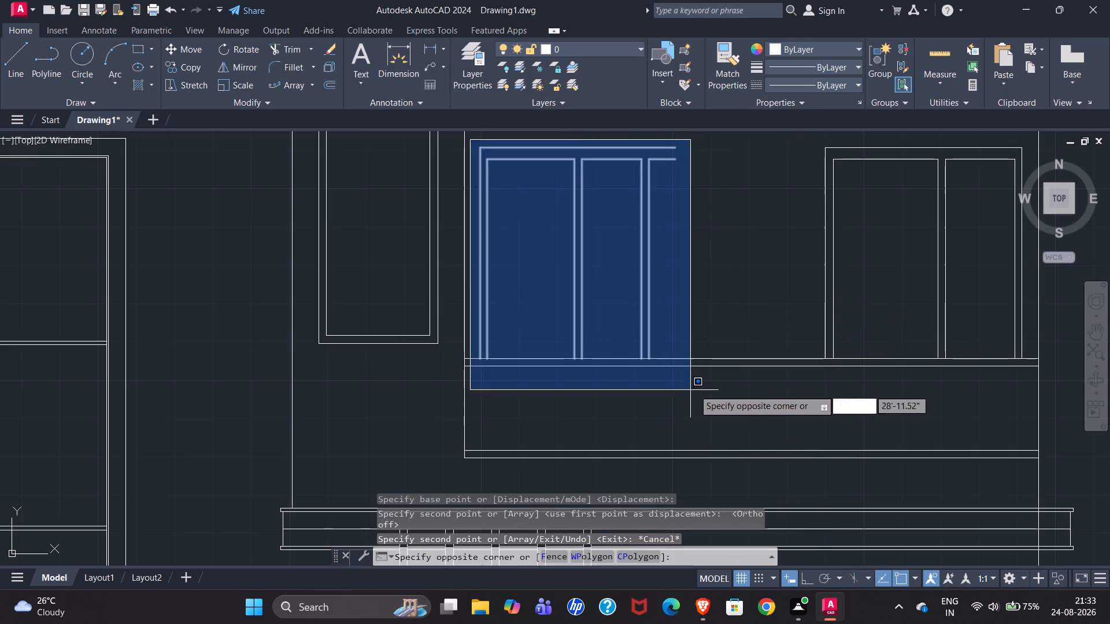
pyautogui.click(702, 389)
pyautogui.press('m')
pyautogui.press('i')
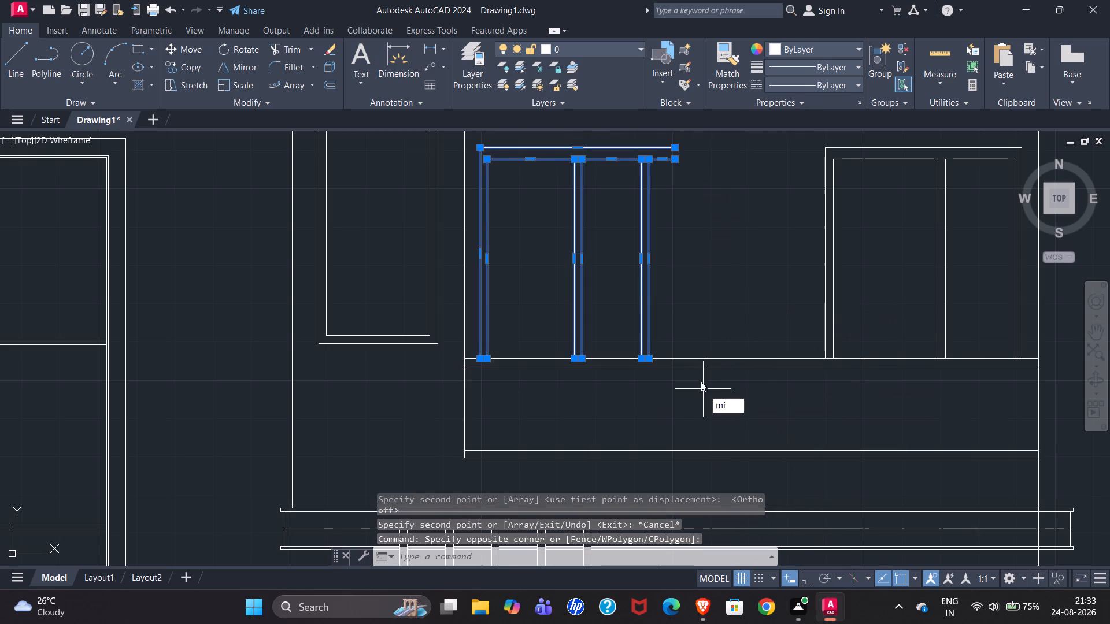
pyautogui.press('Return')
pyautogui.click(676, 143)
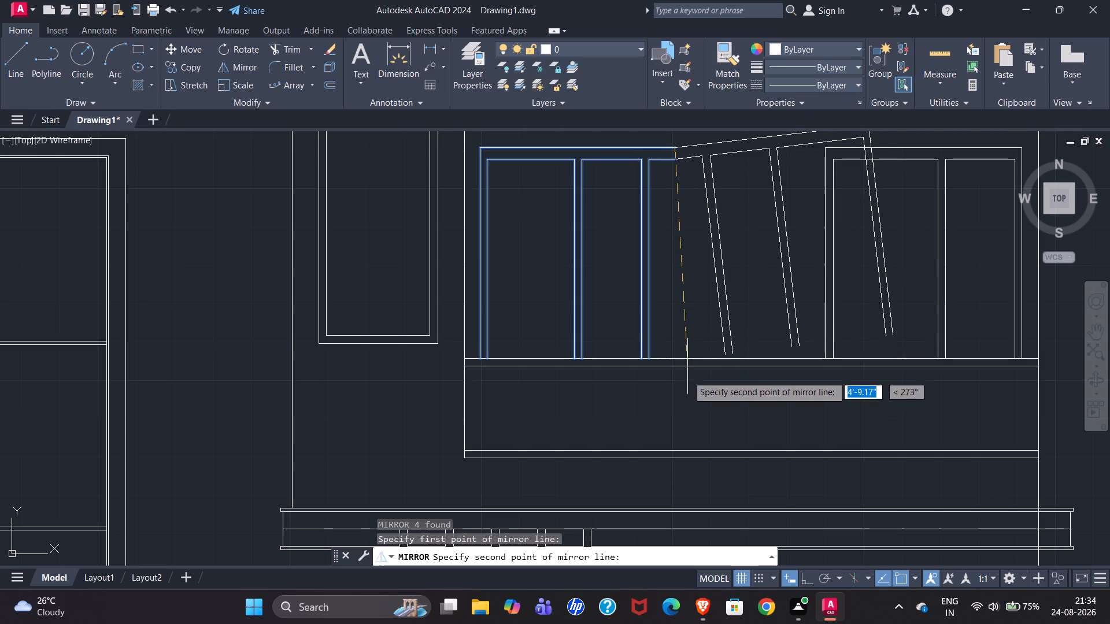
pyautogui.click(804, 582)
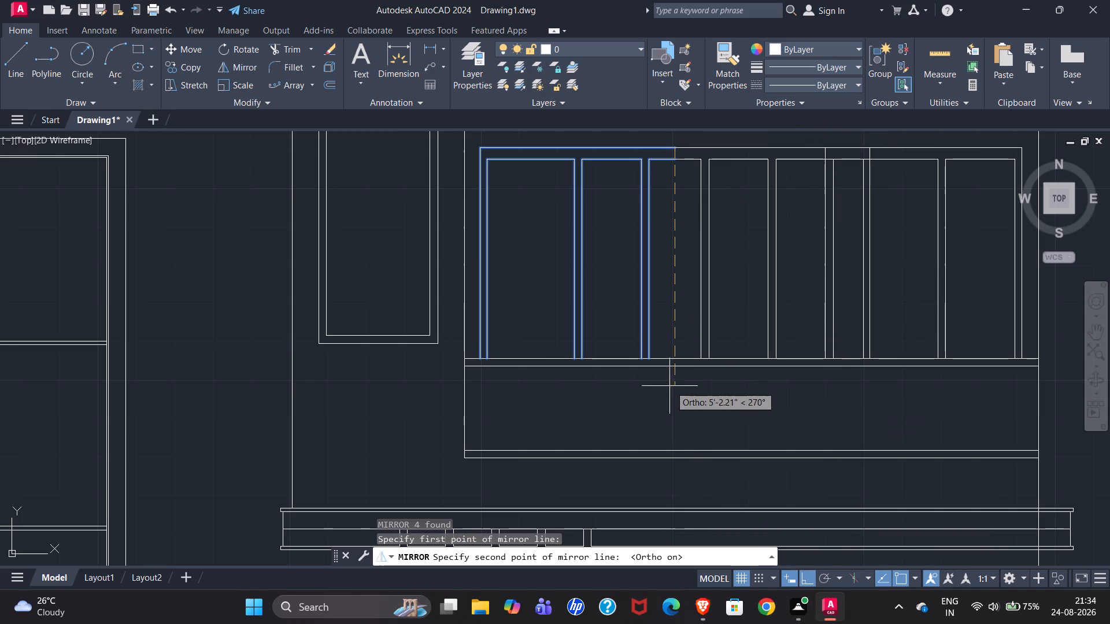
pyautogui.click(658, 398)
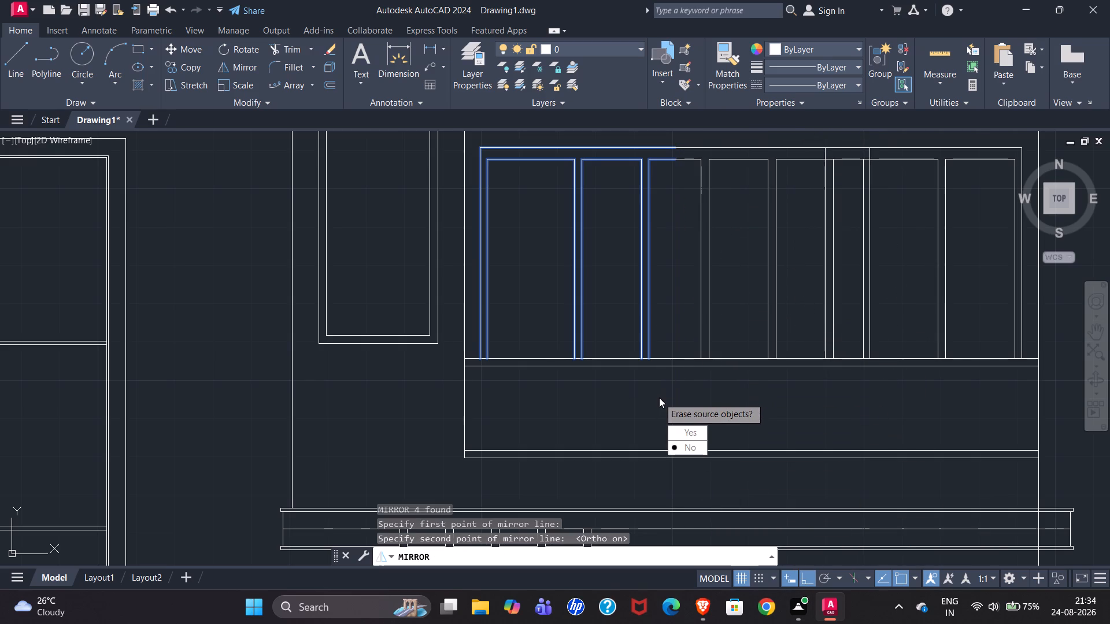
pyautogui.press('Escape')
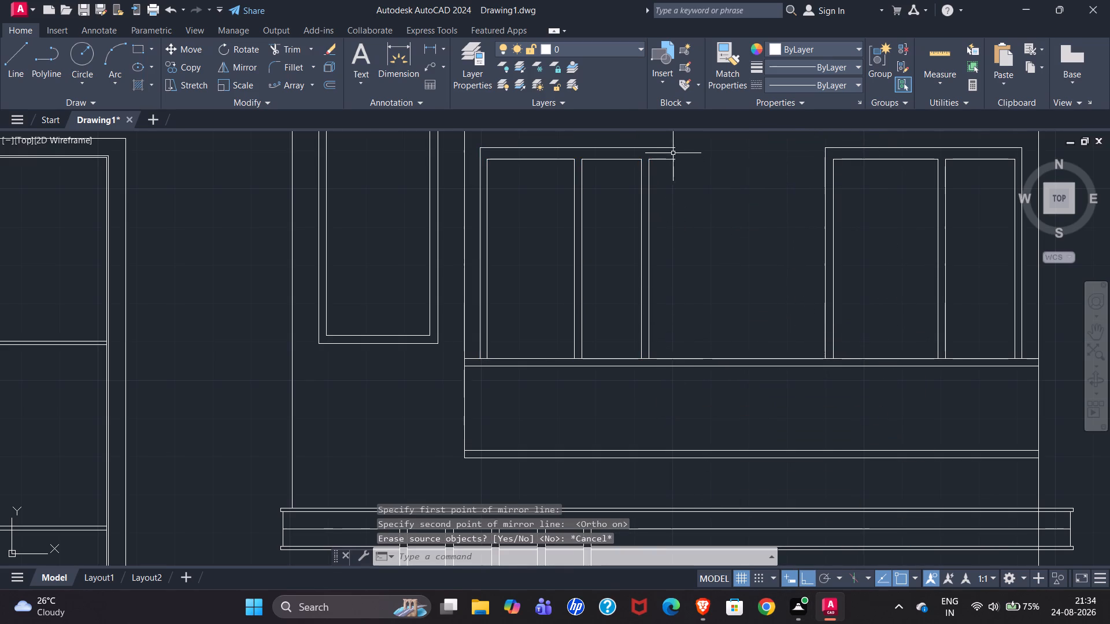
# Mirror the copied second-floor door and window frame about a vertical line through its open end, erasing the original.
pyautogui.click(475, 133)
pyautogui.click(748, 417)
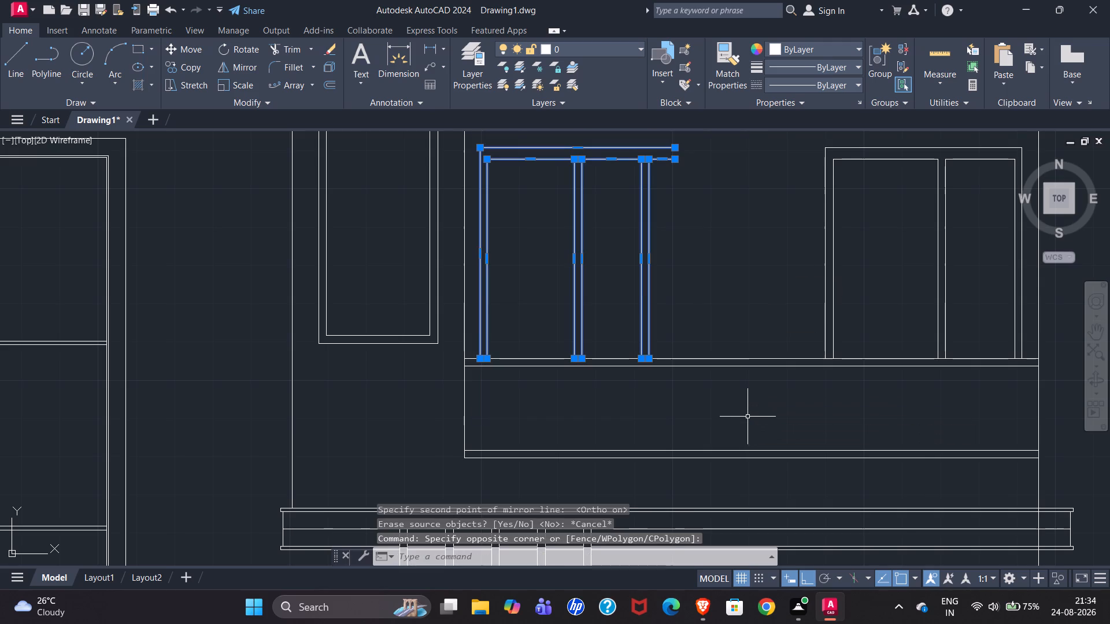
pyautogui.write('mi')
pyautogui.press('Return')
pyautogui.click(671, 145)
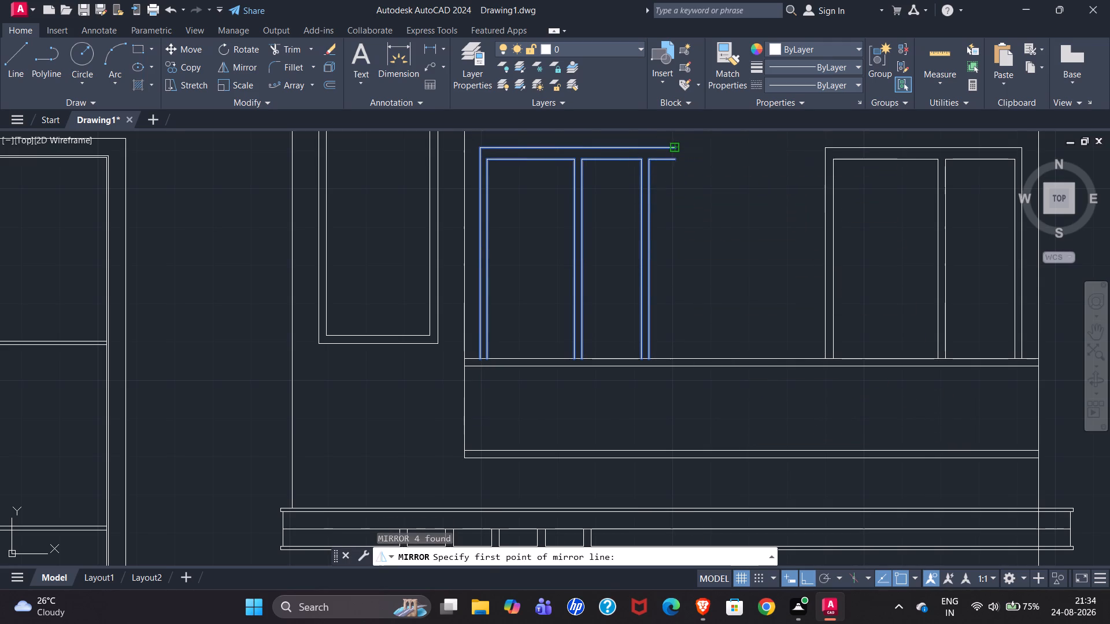
pyautogui.click(694, 437)
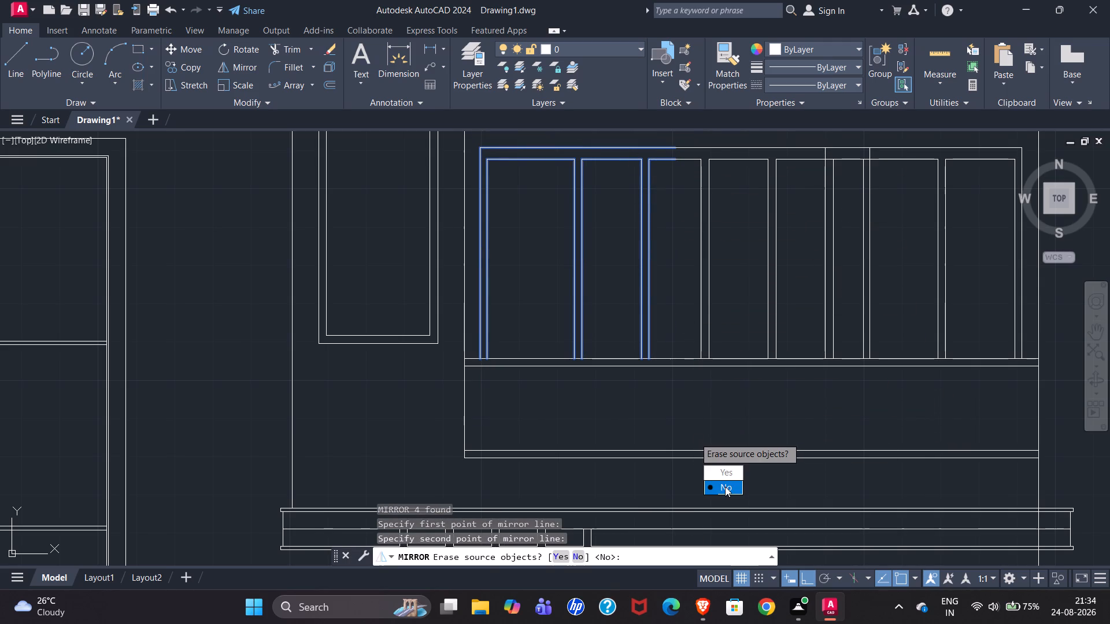
pyautogui.moveTo(725, 476); pyautogui.dragTo(694, 437)
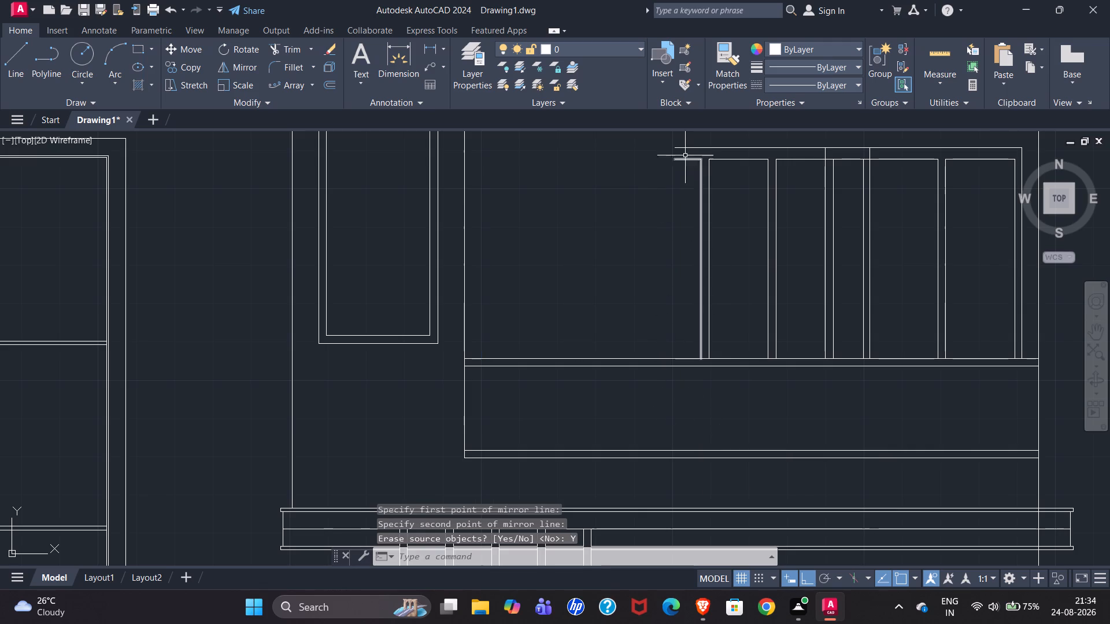
# Move the mirrored frame horizontally along the railing's upper line, away from the door frame, until its open end overlaps the tall narrow window.
pyautogui.click(686, 147)
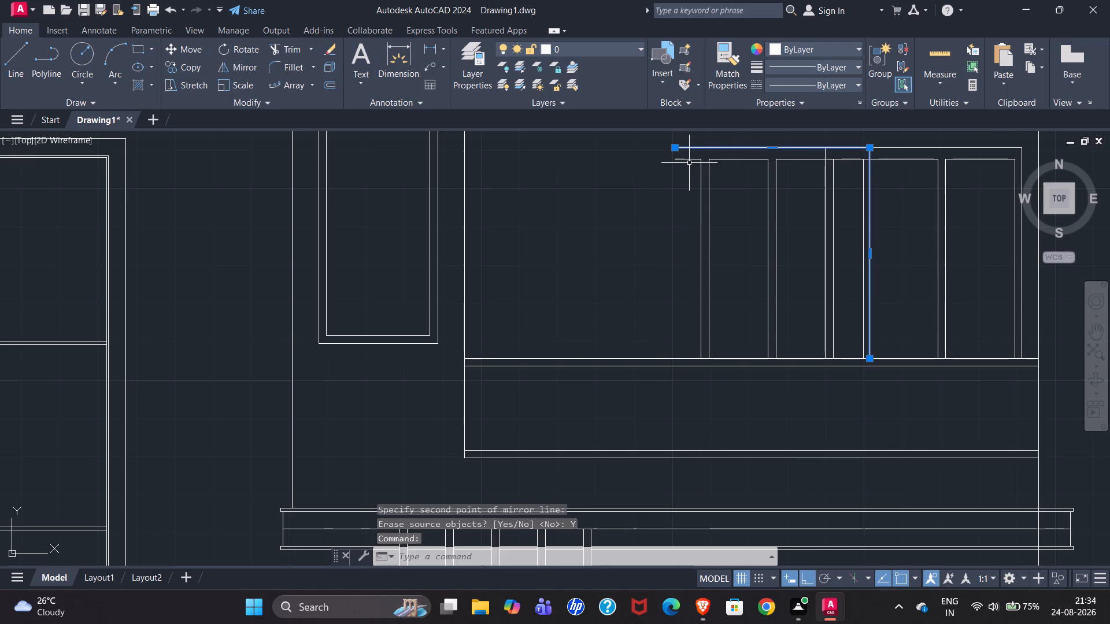
pyautogui.click(693, 158)
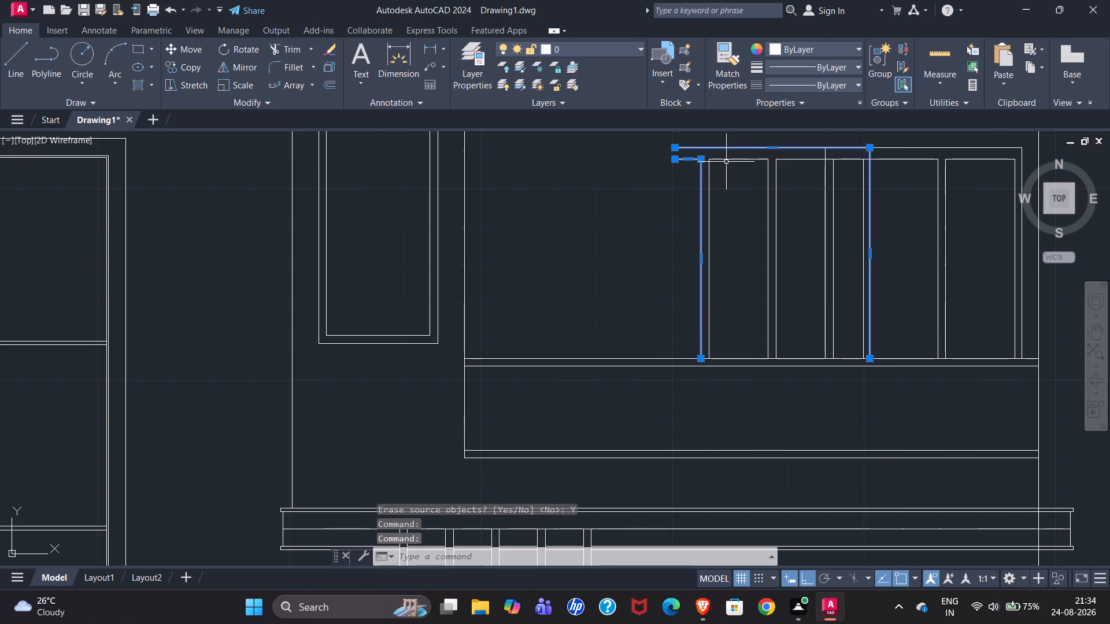
pyautogui.click(728, 157)
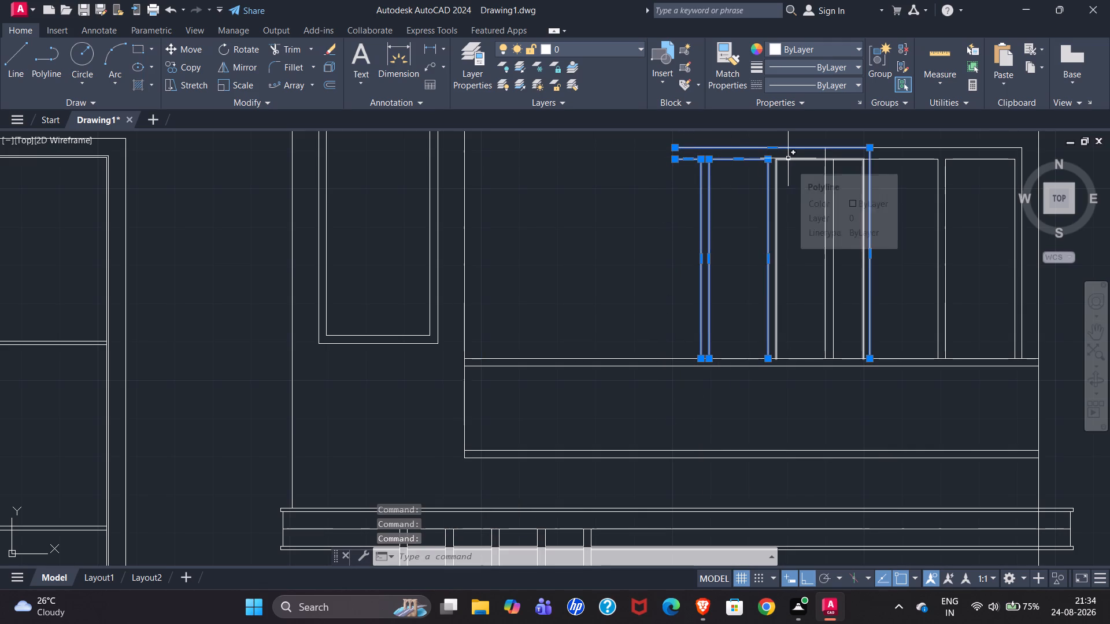
pyautogui.click(788, 158)
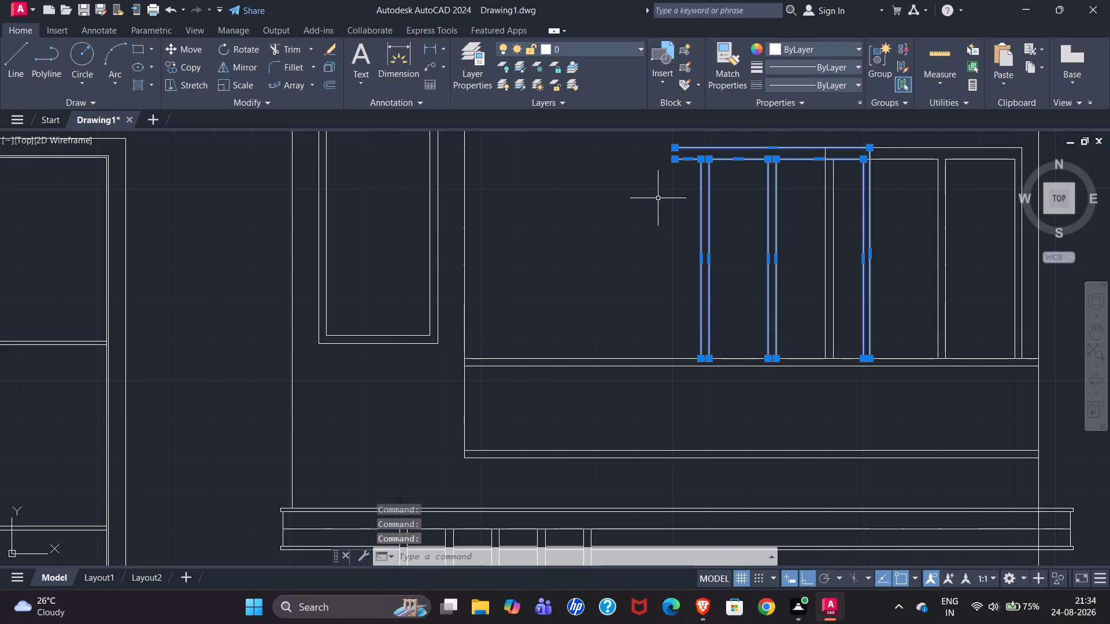
pyautogui.press('m')
pyautogui.press('Return')
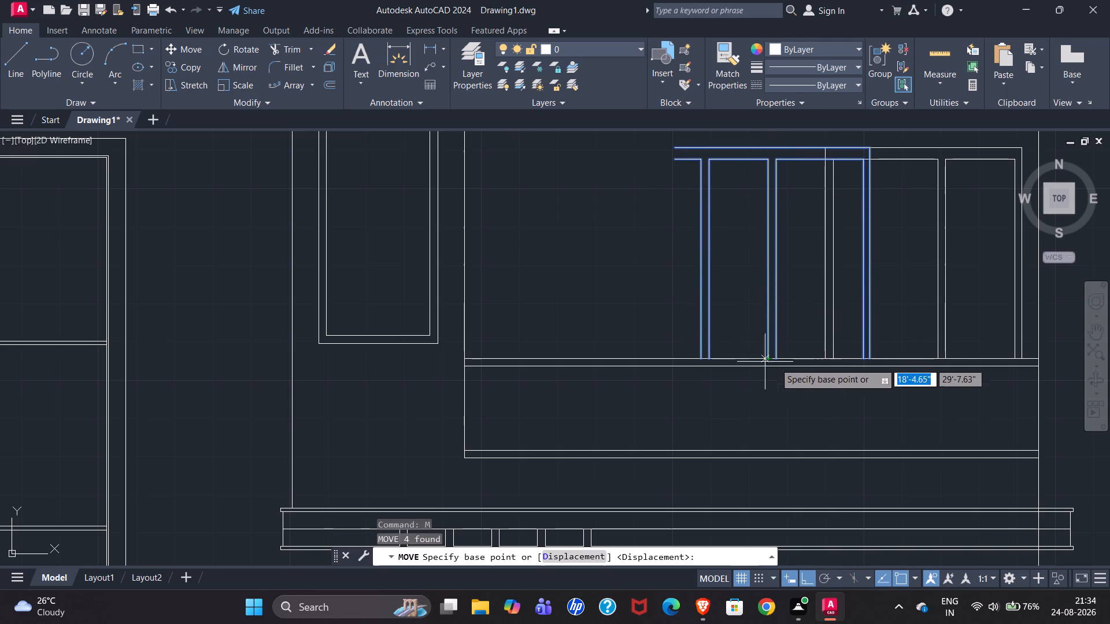
pyautogui.click(872, 356)
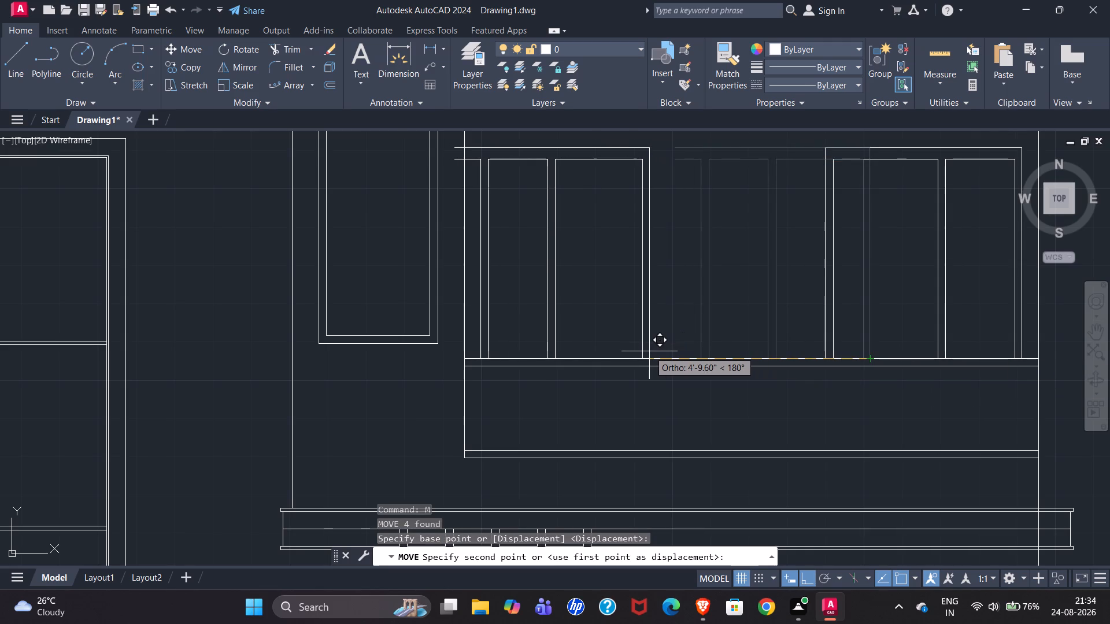
pyautogui.scroll(-2, 642, 349)
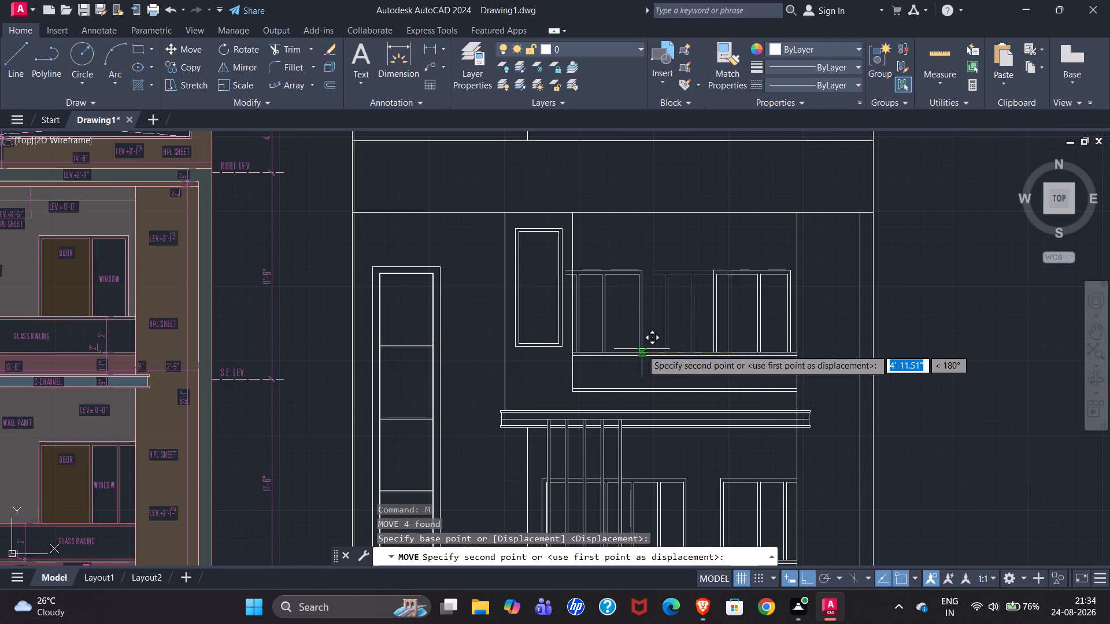
pyautogui.scroll(-1, 642, 349)
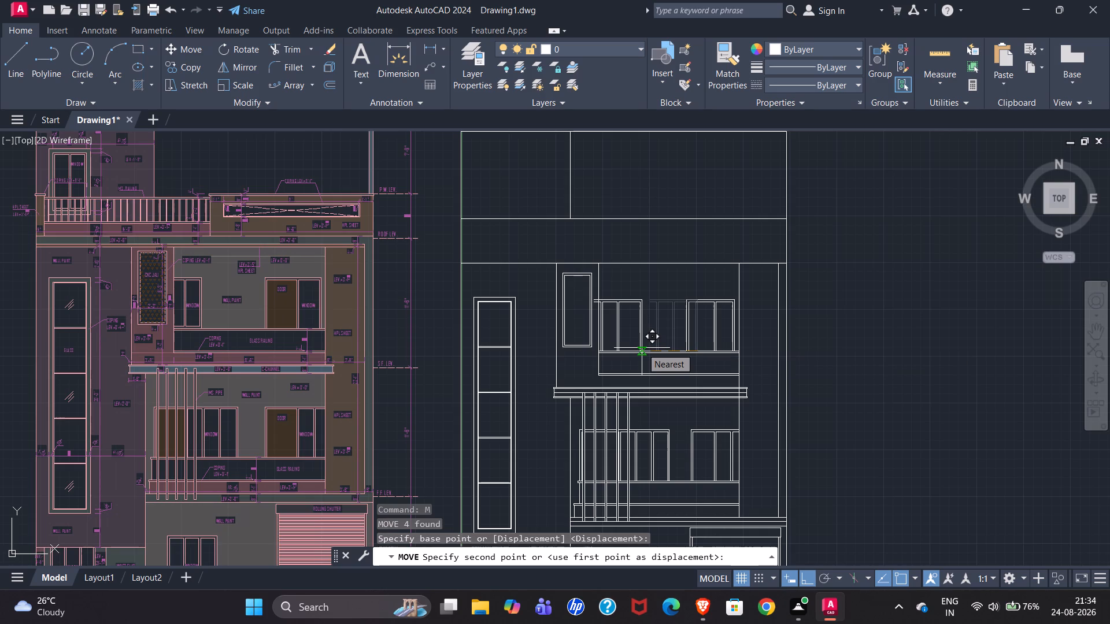
pyautogui.scroll(3, 642, 348)
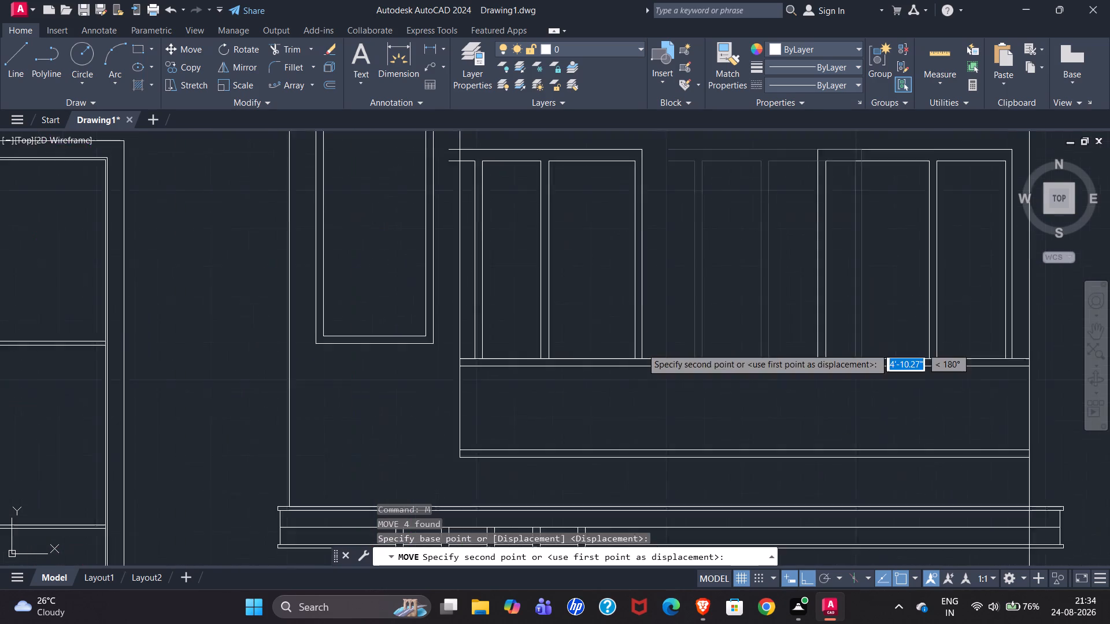
pyautogui.scroll(2, 642, 348)
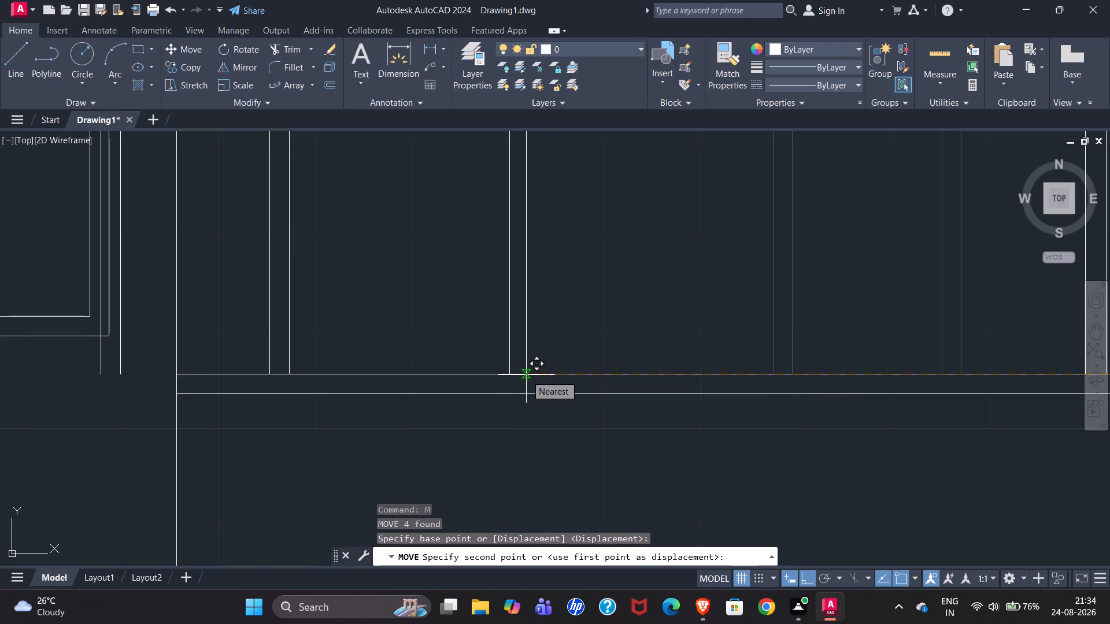
pyautogui.scroll(-5, 663, 376)
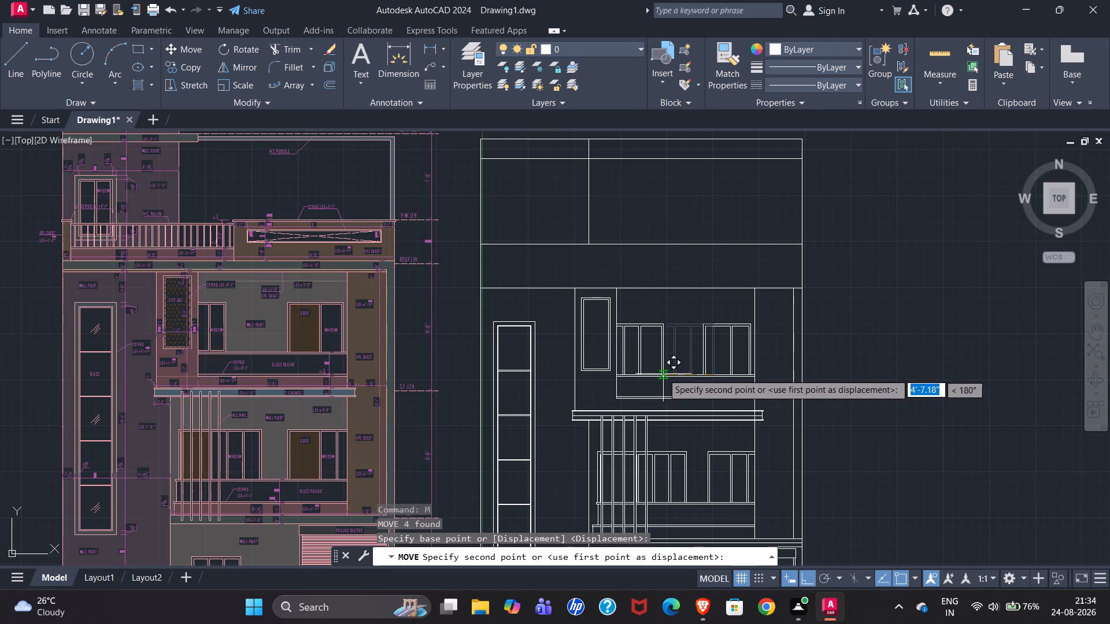
pyautogui.scroll(3, 661, 371)
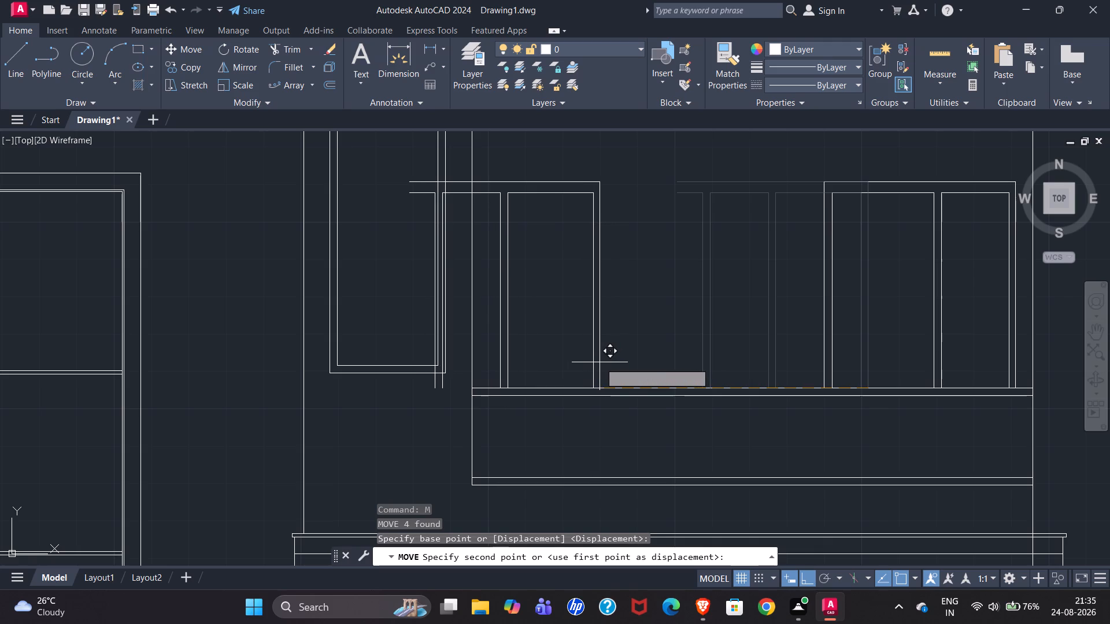
pyautogui.click(600, 362)
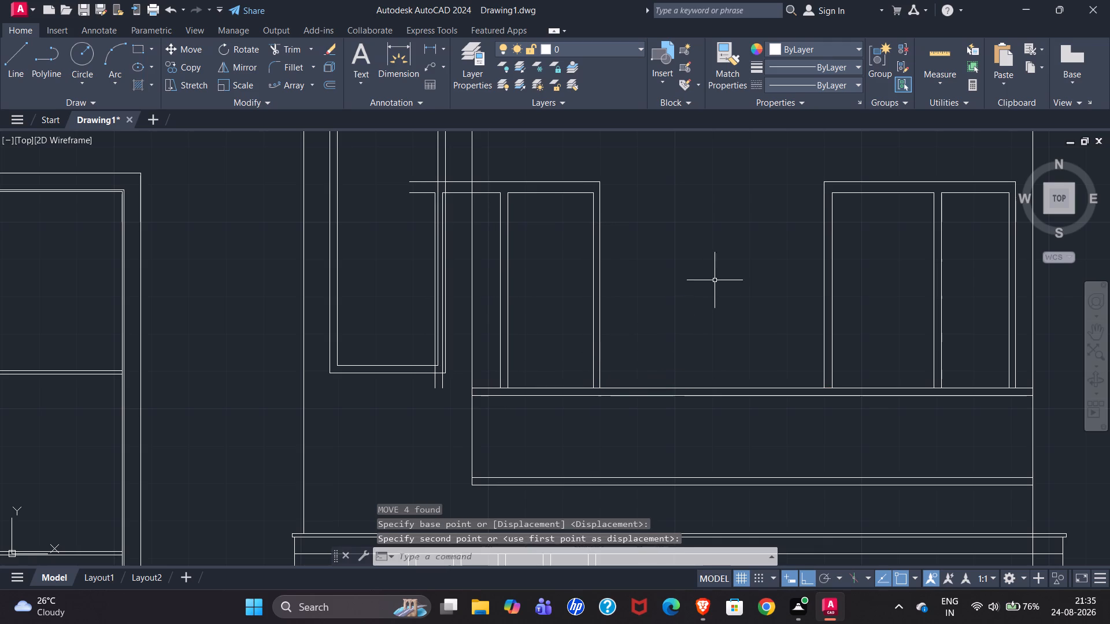
# Trim the moved frame's head lines and verticals back to the vertical wall edge at the railing's end, clearing the tall narrow window.
pyautogui.scroll(-4, 720, 277)
pyautogui.scroll(2, 486, 296)
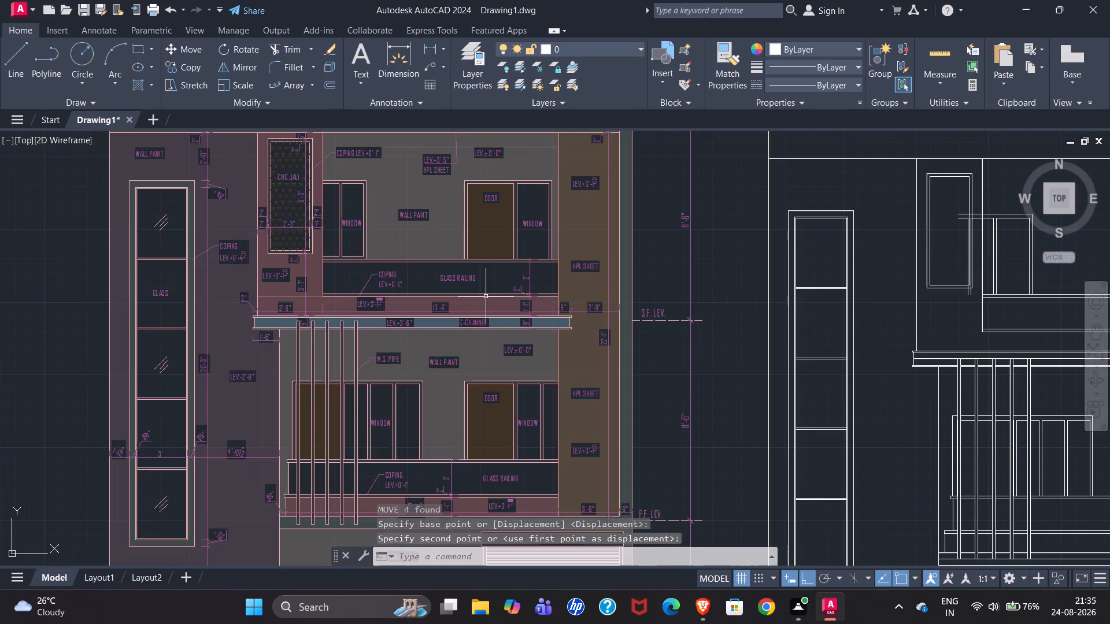
pyautogui.press('Escape')
pyautogui.scroll(-1, 193, 291)
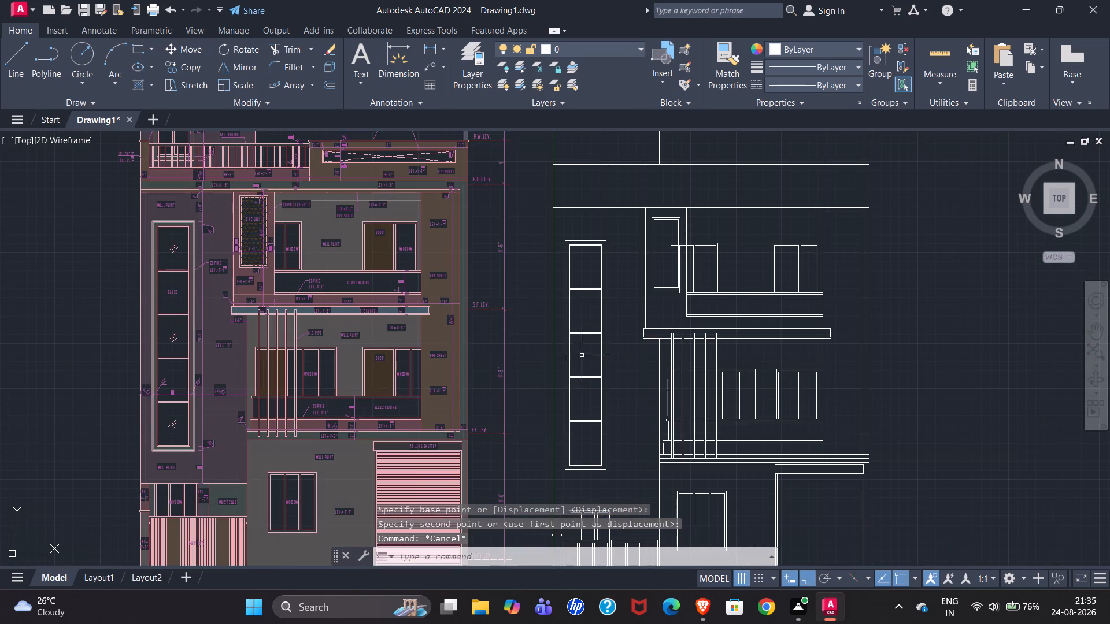
pyautogui.scroll(3, 717, 280)
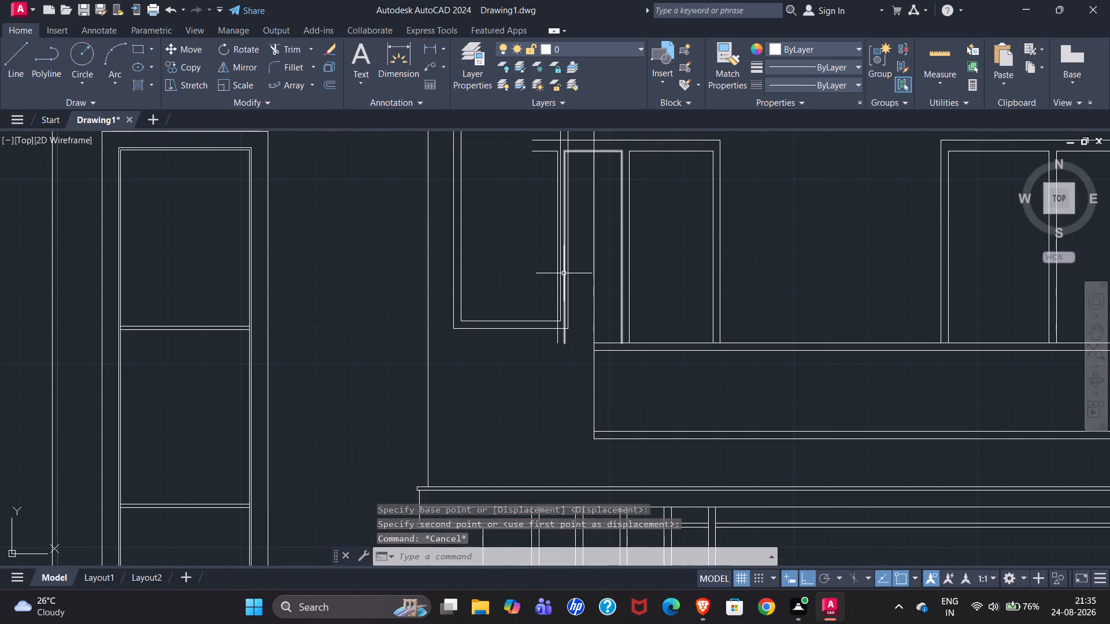
pyautogui.press('t')
pyautogui.press('r')
pyautogui.press('Return')
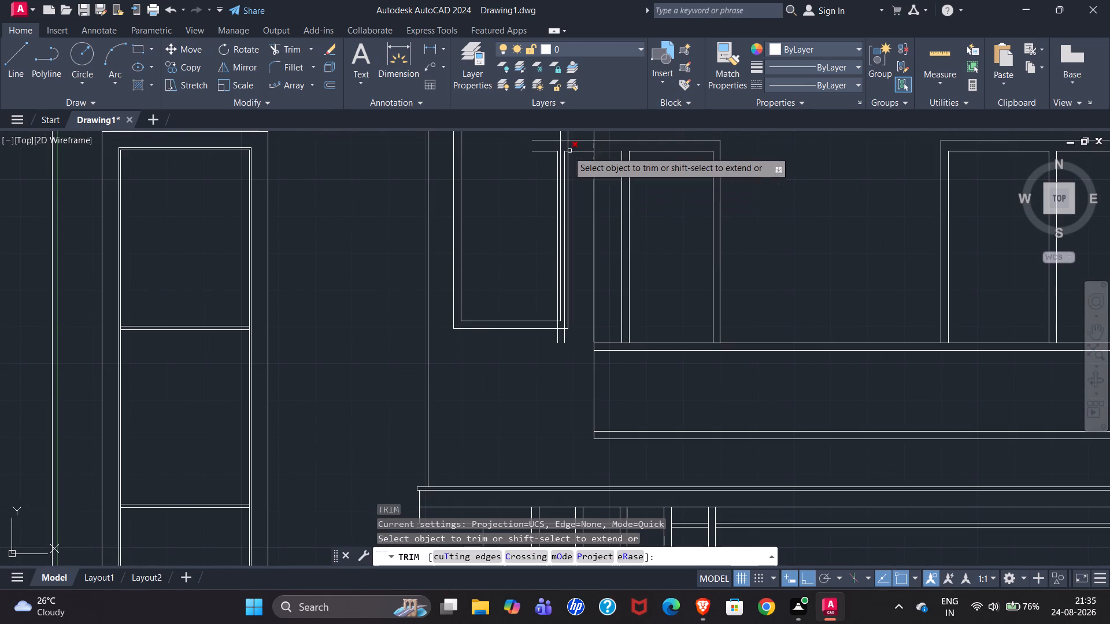
pyautogui.moveTo(538, 131); pyautogui.dragTo(539, 183)
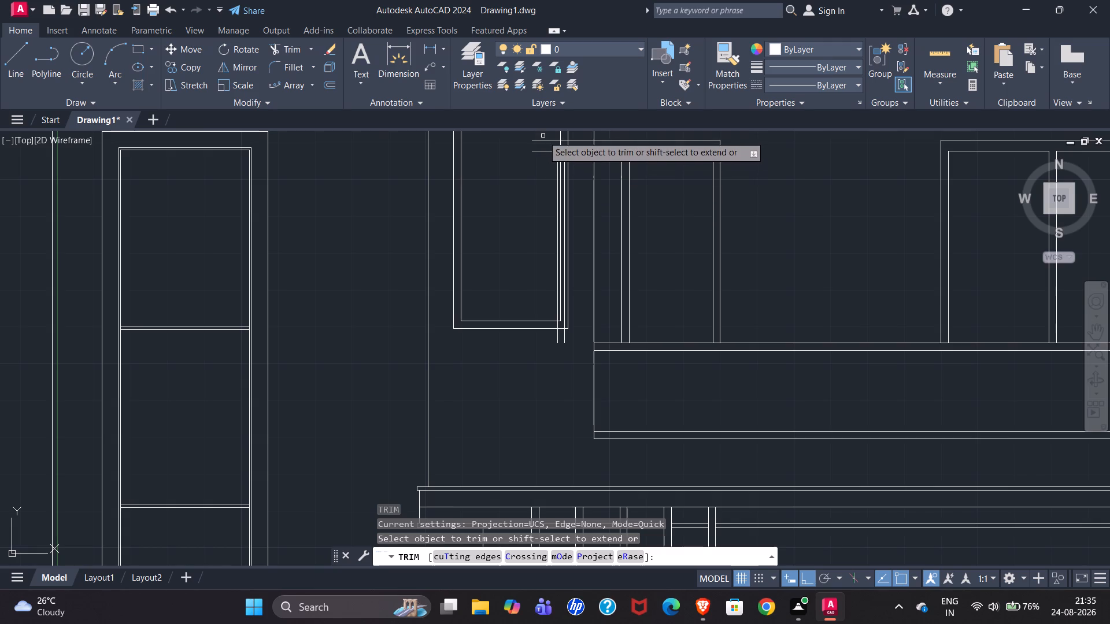
pyautogui.moveTo(543, 135); pyautogui.dragTo(545, 169)
pyautogui.scroll(3, 553, 161)
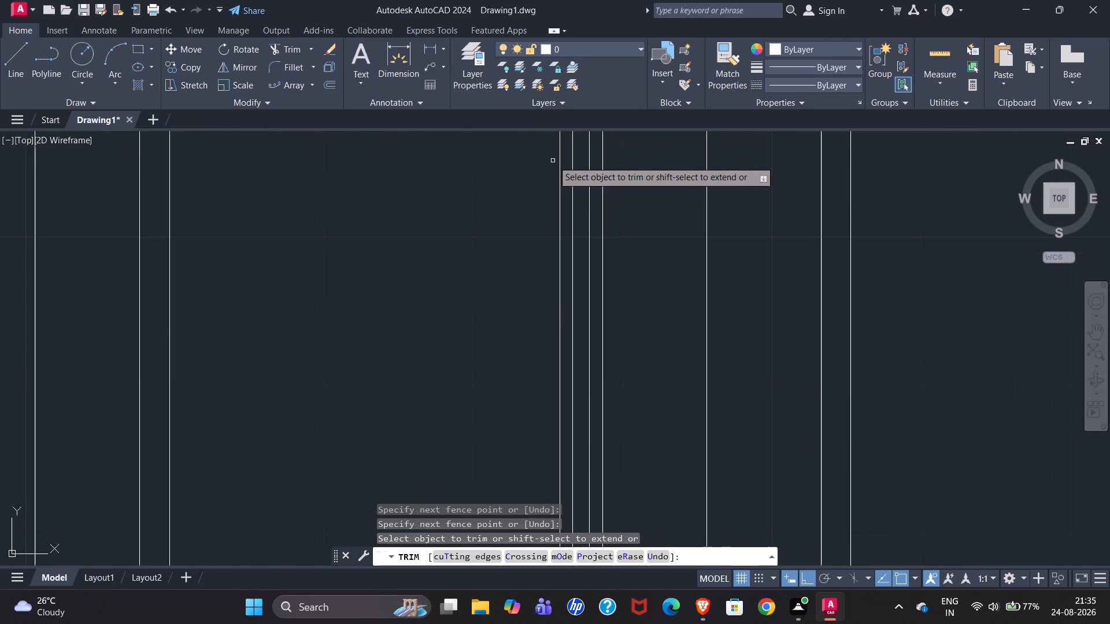
pyautogui.click(560, 165)
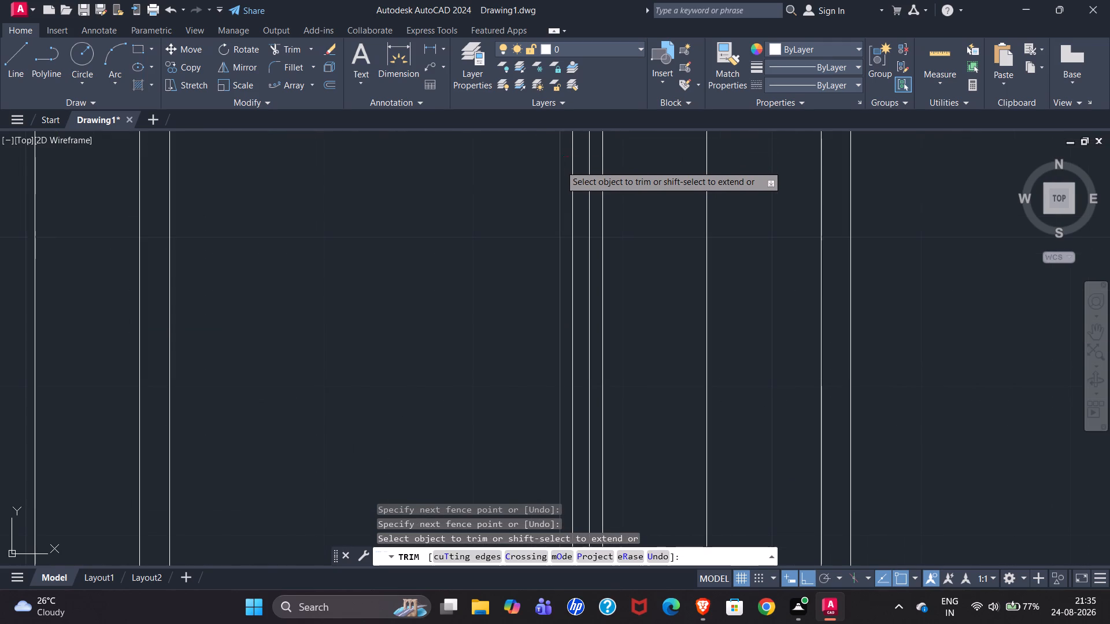
pyautogui.scroll(-2, 464, 242)
pyautogui.scroll(3, 511, 167)
pyautogui.moveTo(511, 180); pyautogui.dragTo(511, 182)
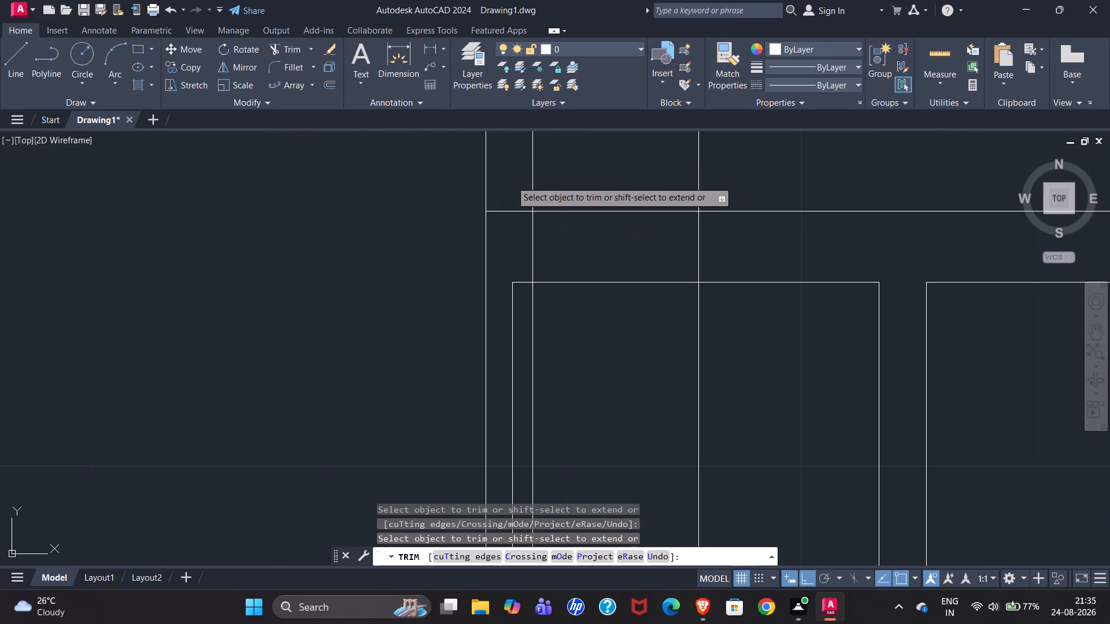
pyautogui.moveTo(511, 182); pyautogui.dragTo(504, 365)
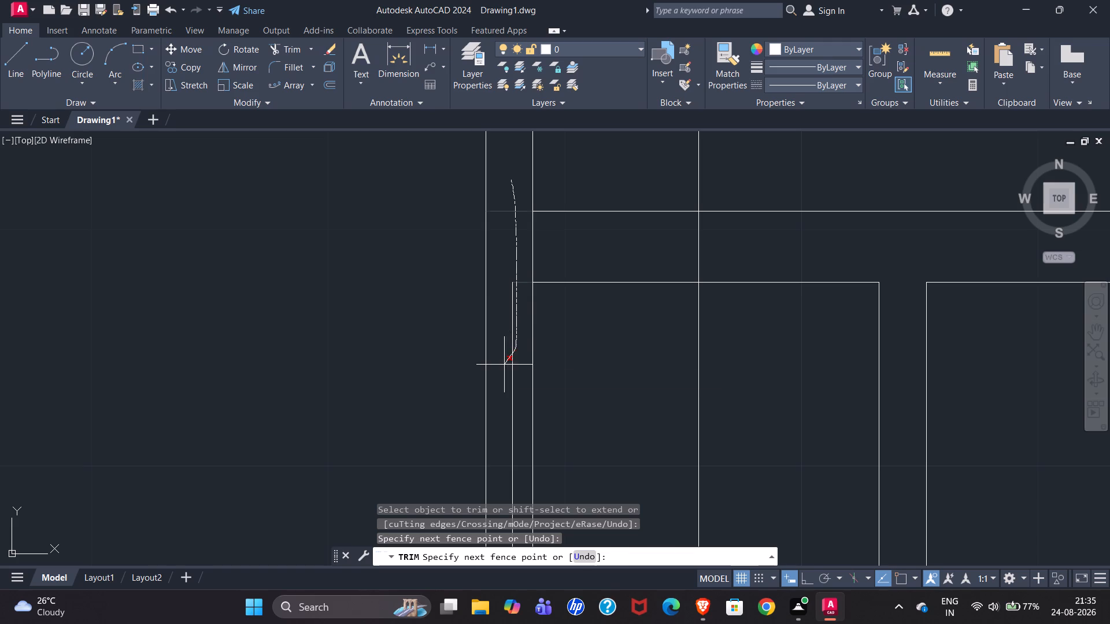
pyautogui.scroll(-3, 359, 176)
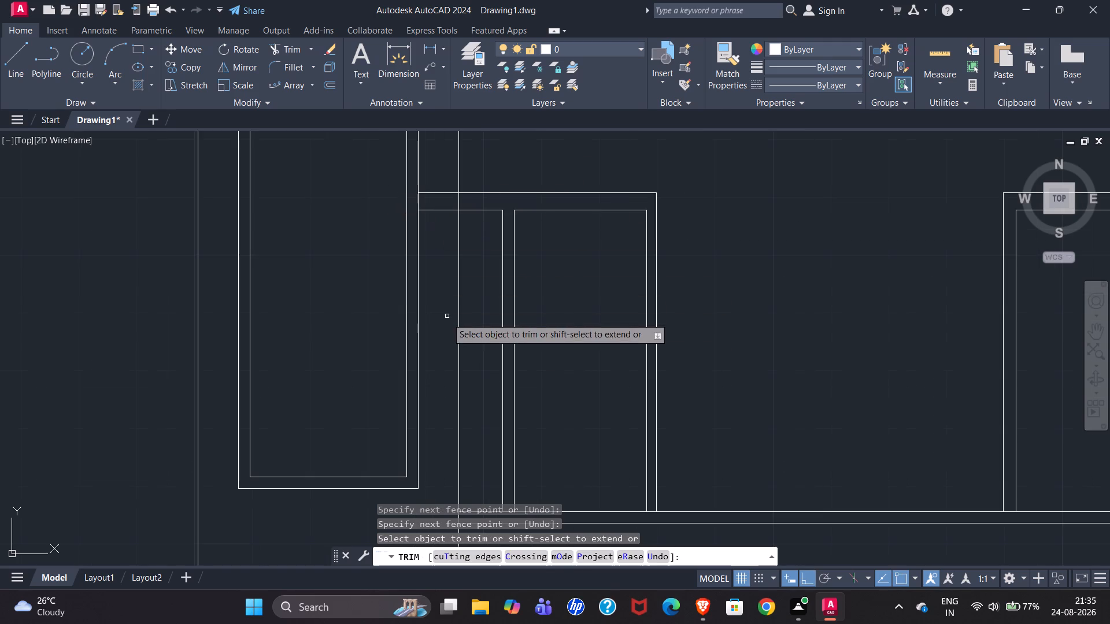
pyautogui.moveTo(432, 150); pyautogui.dragTo(438, 266)
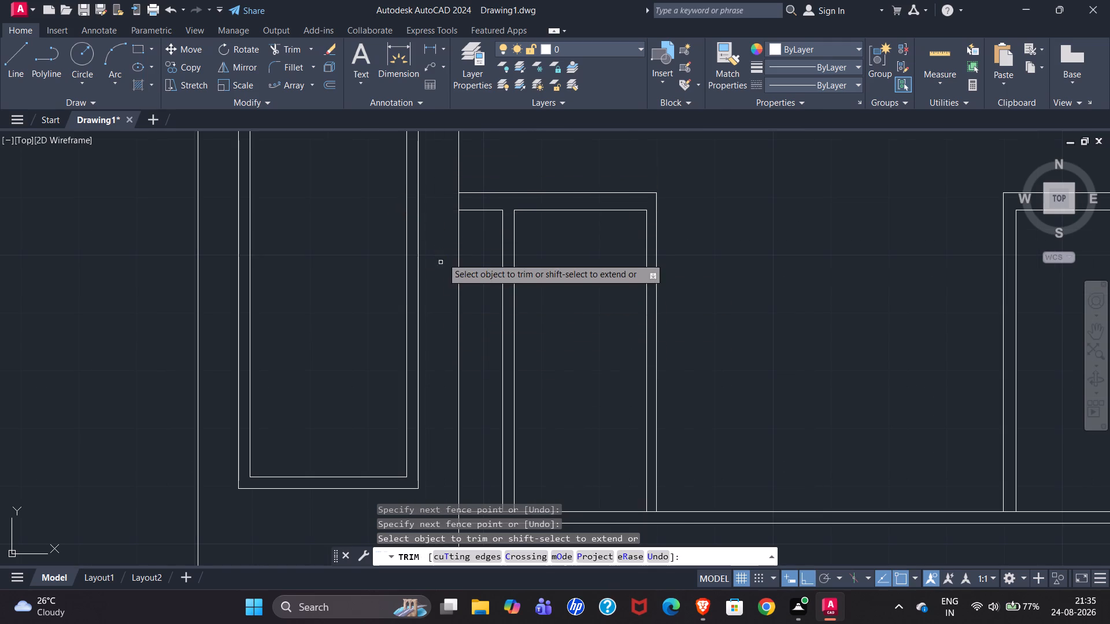
# Compare the second-floor window's bottom edge above the glass railing in the coloured reference with the redrawn elevation.
pyautogui.scroll(-1, 499, 167)
pyautogui.scroll(-1, 669, 293)
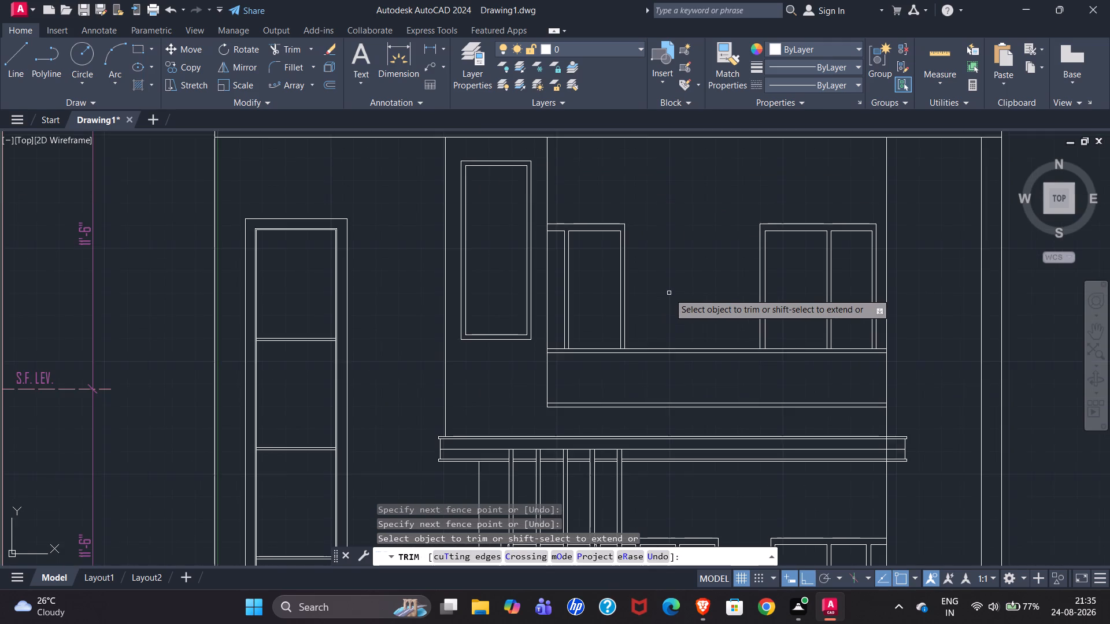
pyautogui.scroll(-2, 669, 293)
pyautogui.press('Escape')
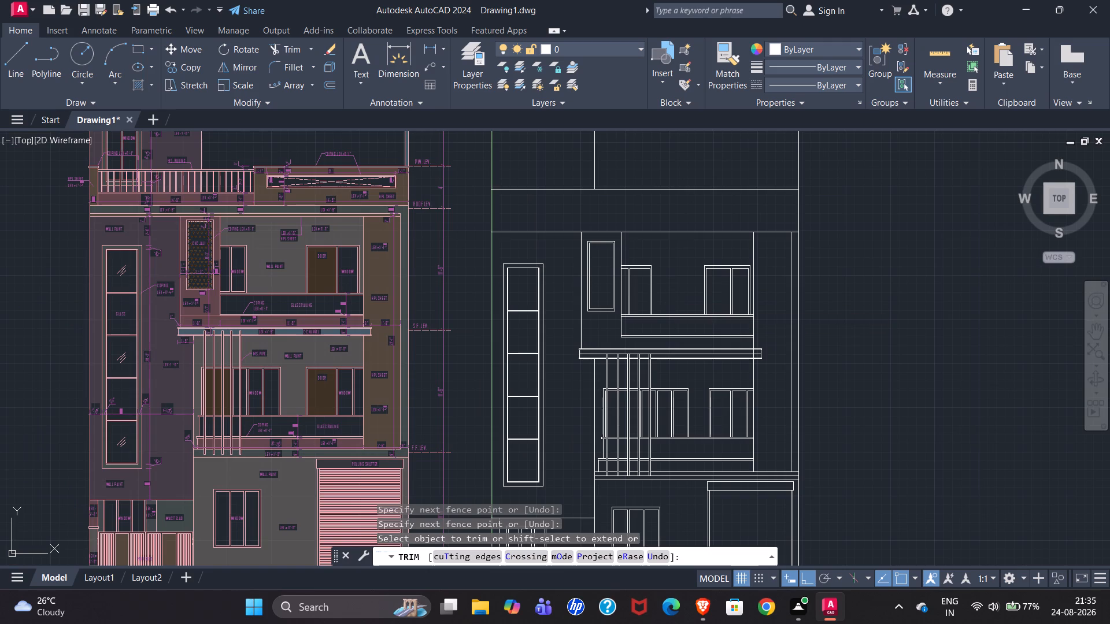
pyautogui.scroll(3, 208, 292)
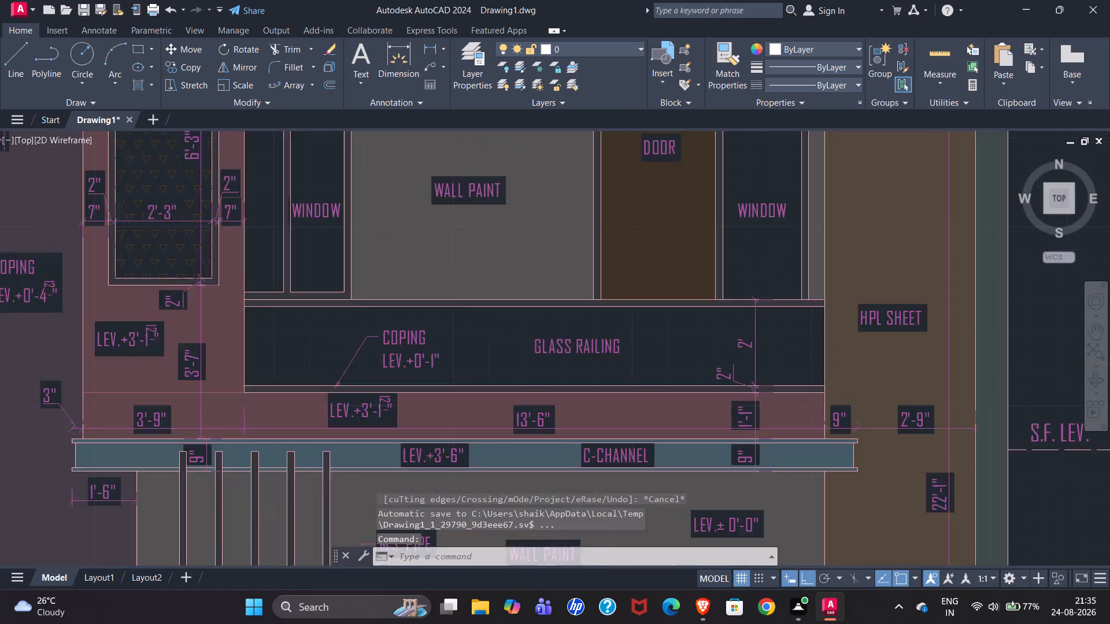
pyautogui.scroll(2, 213, 289)
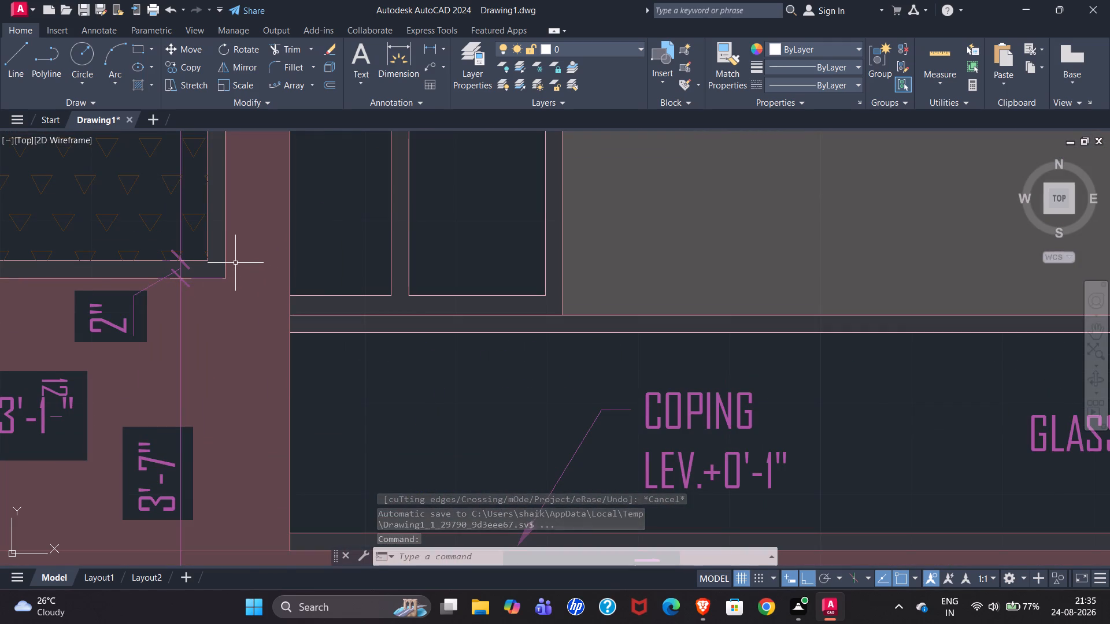
pyautogui.scroll(-3, 208, 271)
pyautogui.scroll(-2, 204, 325)
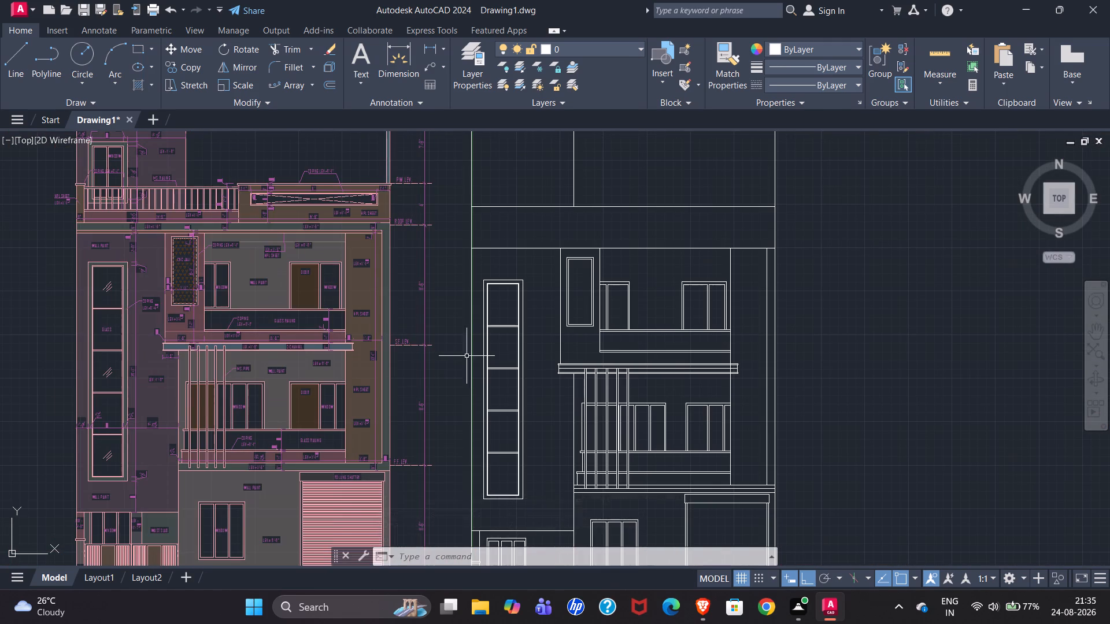
pyautogui.scroll(4, 604, 316)
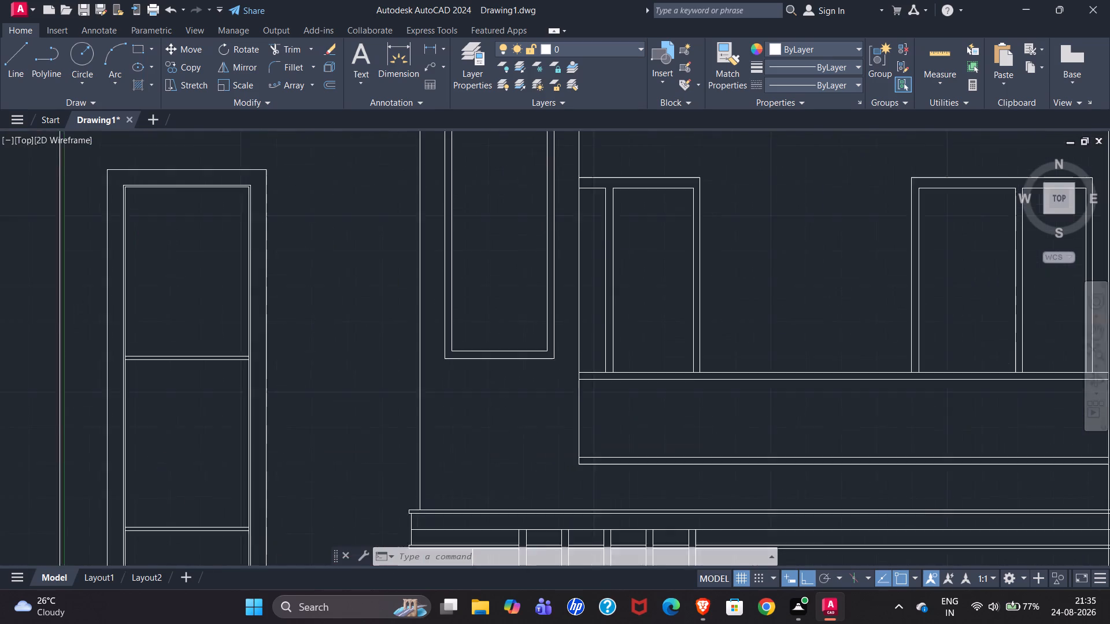
pyautogui.scroll(1, 604, 316)
pyautogui.scroll(-2, 647, 313)
pyautogui.scroll(-2, 731, 312)
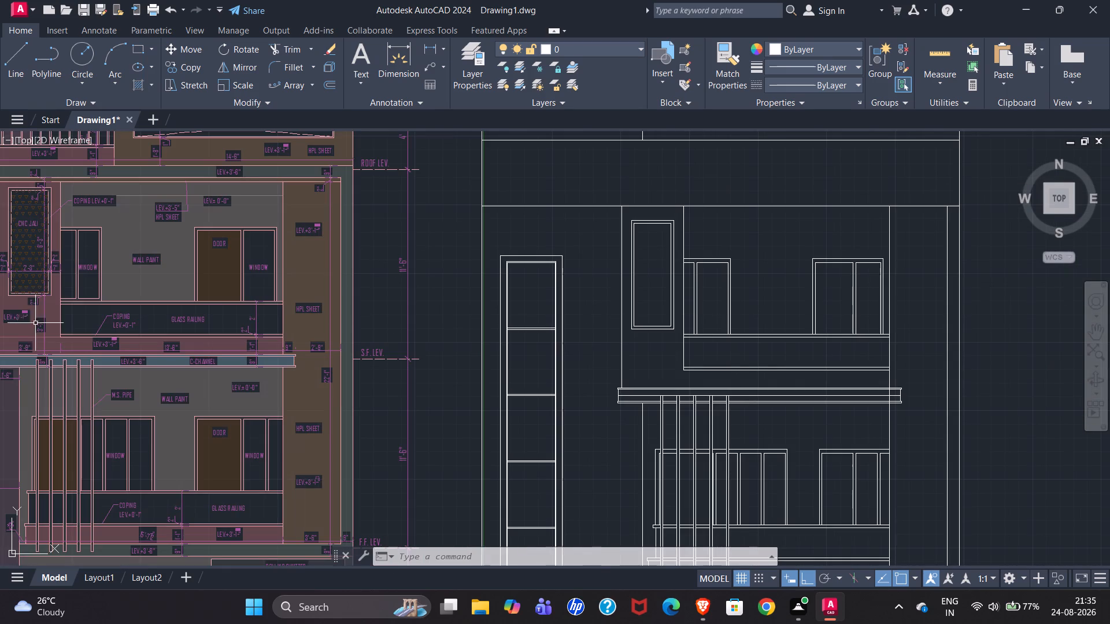
pyautogui.scroll(4, 45, 292)
pyautogui.scroll(-3, 60, 290)
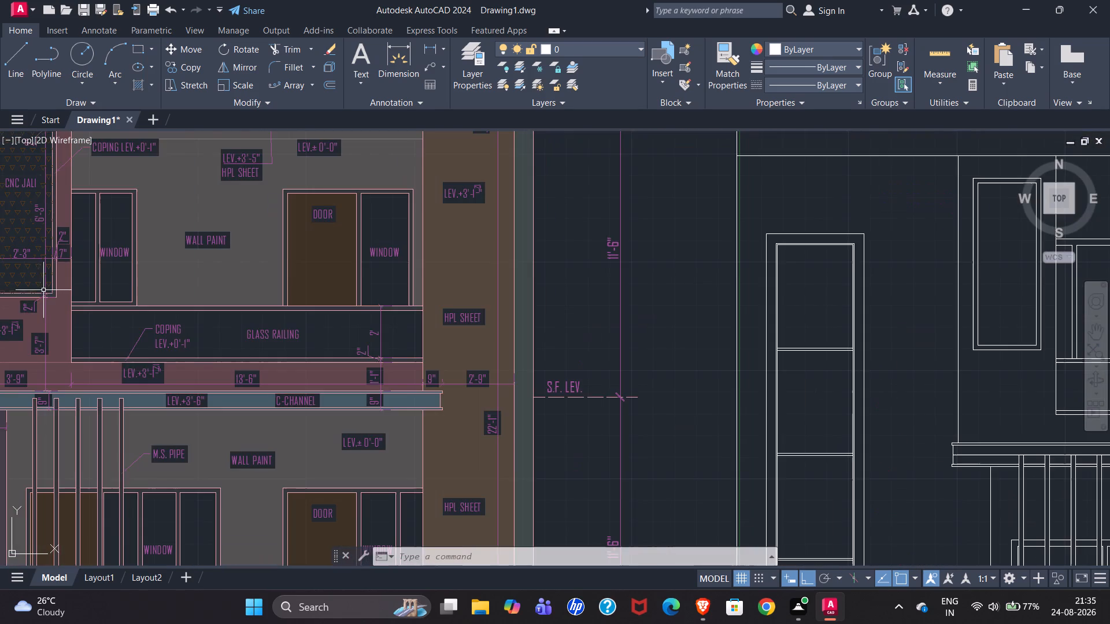
pyautogui.scroll(-1, 43, 290)
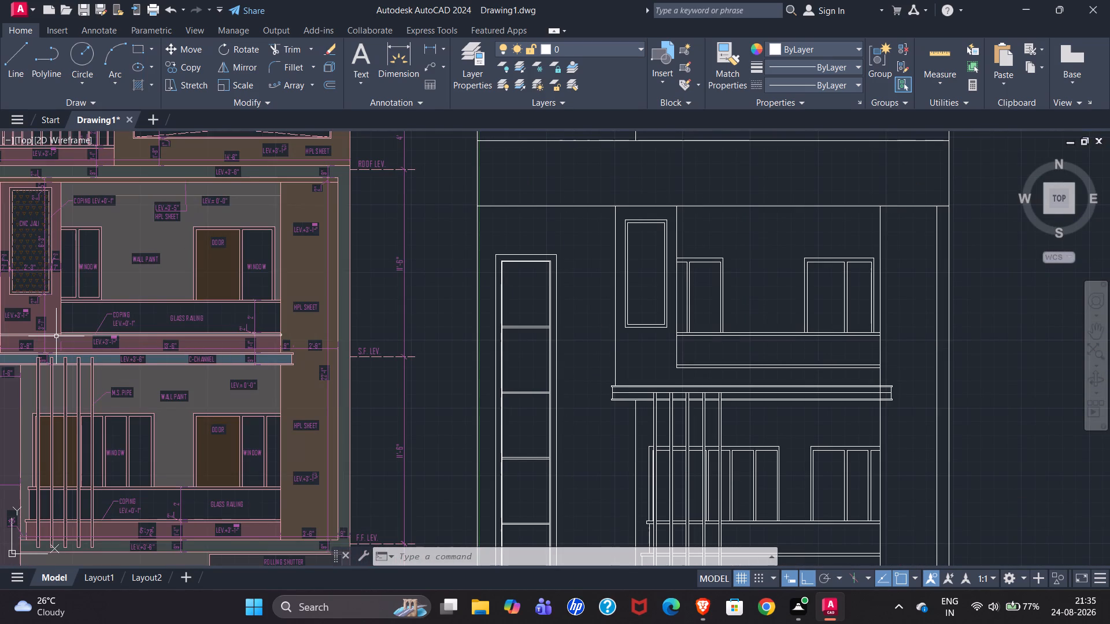
pyautogui.scroll(3, 56, 334)
pyautogui.scroll(-3, 49, 330)
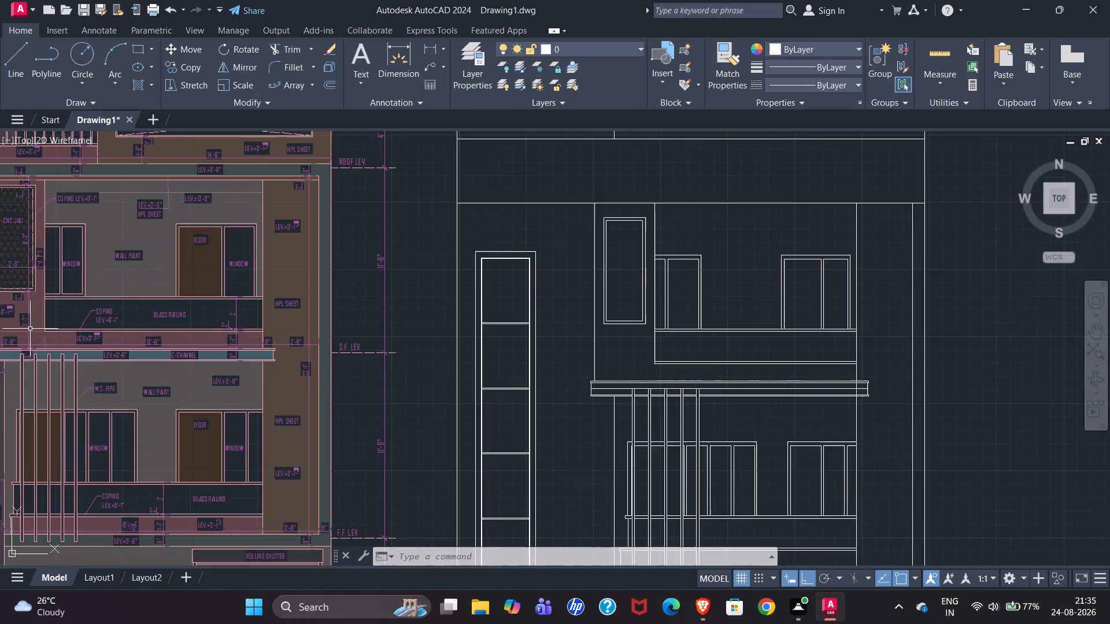
pyautogui.scroll(-1, 30, 329)
pyautogui.scroll(4, 460, 349)
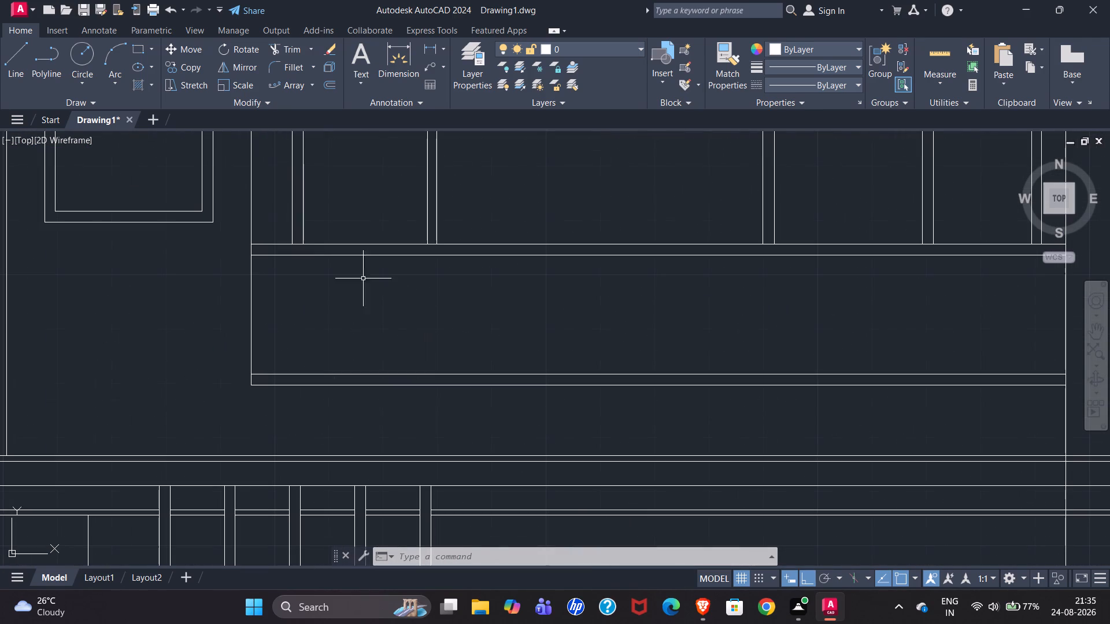
# Draw a horizontal sill line 2" above the second-floor railing's upper line, from the vertical wall edge to the window frame's outer edge.
pyautogui.click(6, 75)
pyautogui.scroll(3, 283, 229)
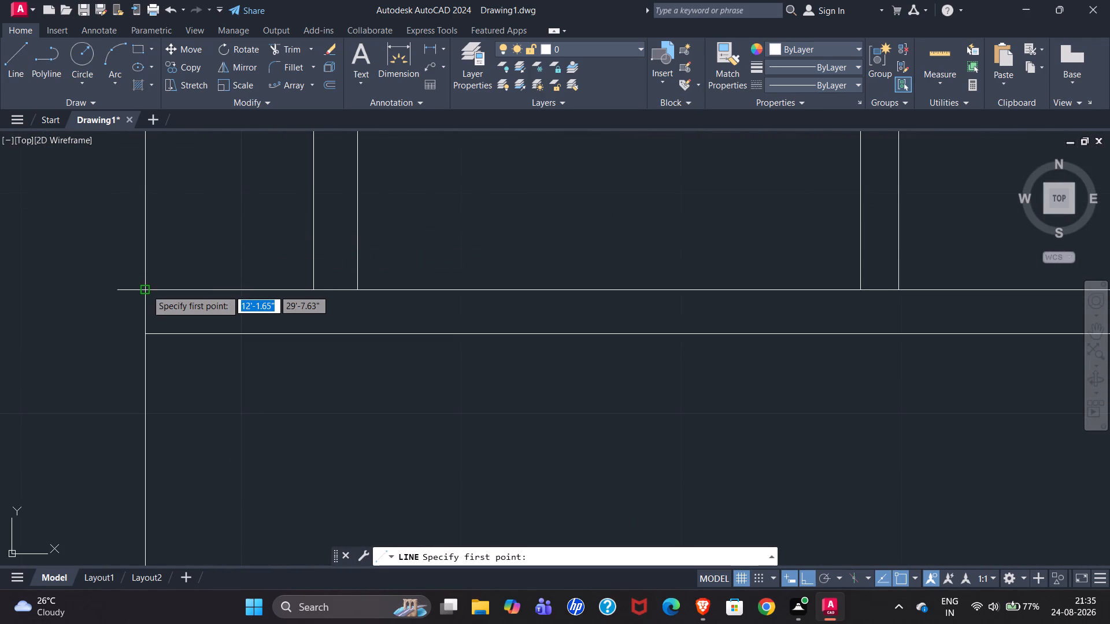
pyautogui.press('t')
pyautogui.press('k')
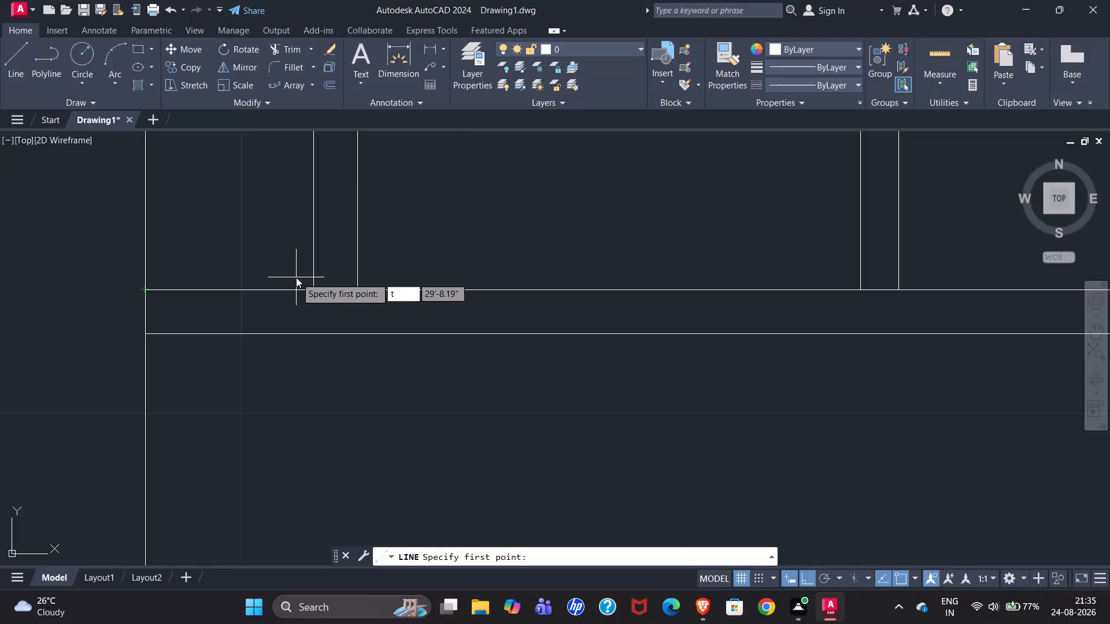
pyautogui.press('Return')
pyautogui.click(147, 292)
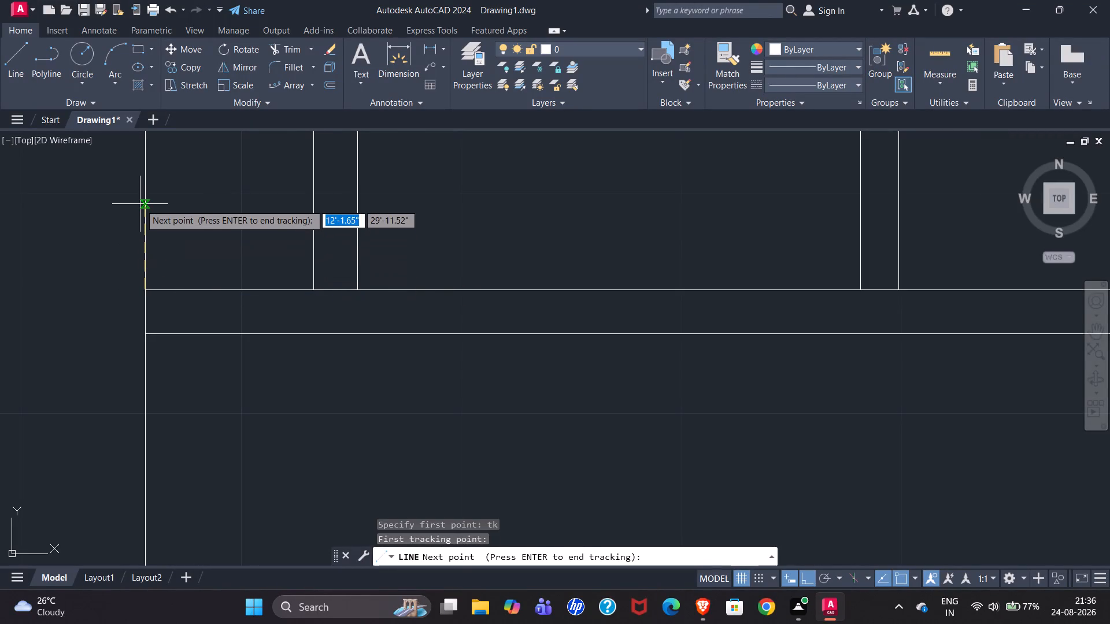
pyautogui.write('2"')
pyautogui.press('Return')
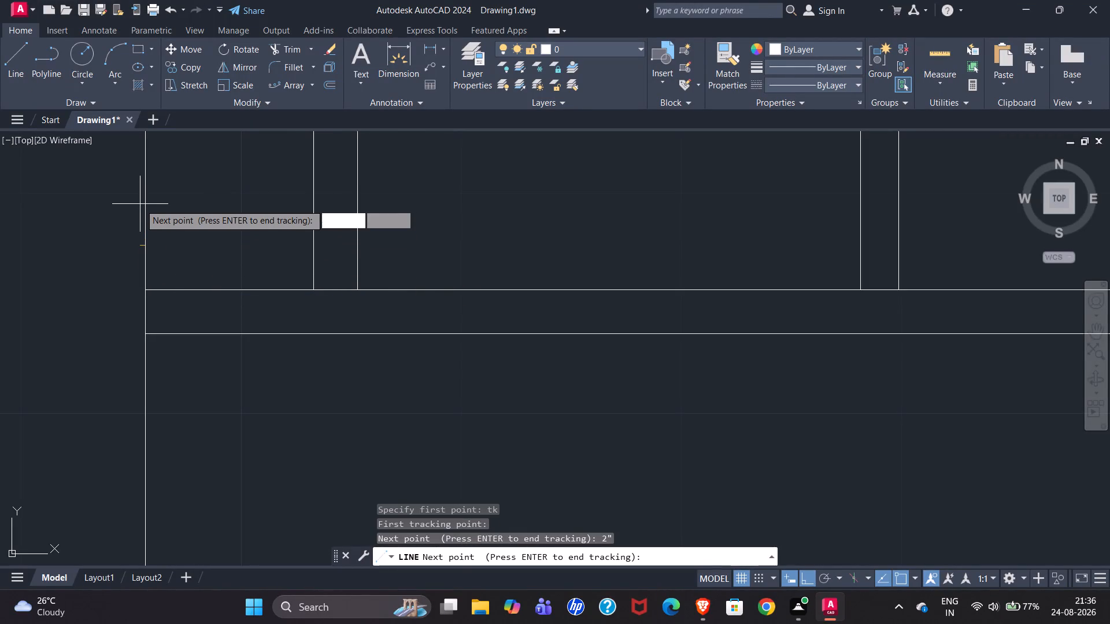
pyautogui.press('Return')
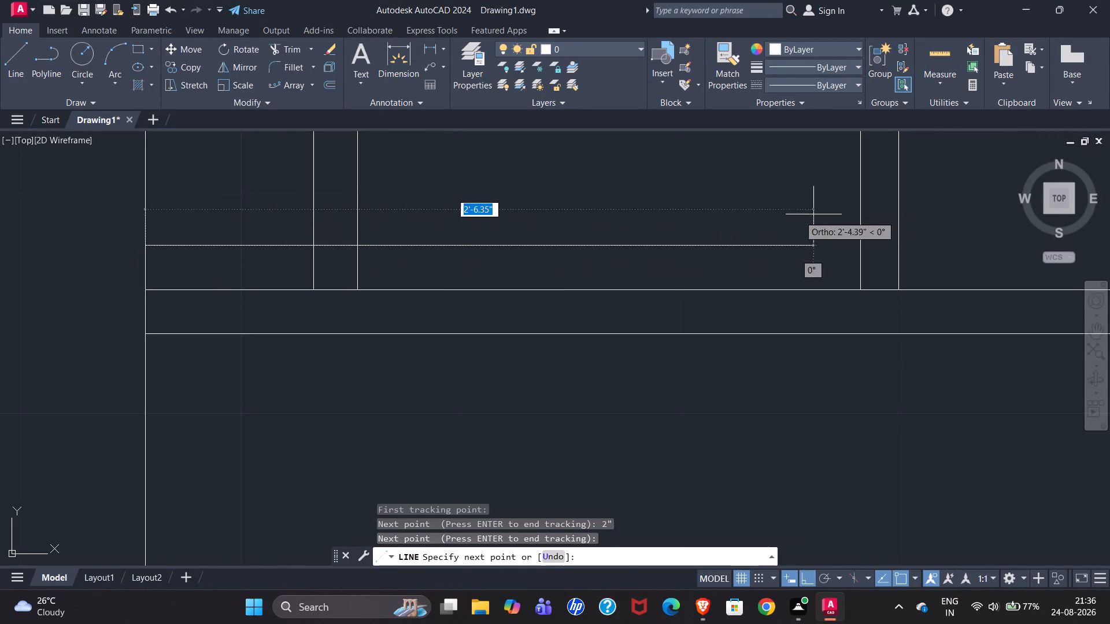
pyautogui.click(896, 243)
pyautogui.press('Escape')
# Trim the window's mullion and inner frame lines below the sill, and the sill line where it crosses the mullion and outer frame.
pyautogui.scroll(-2, 709, 249)
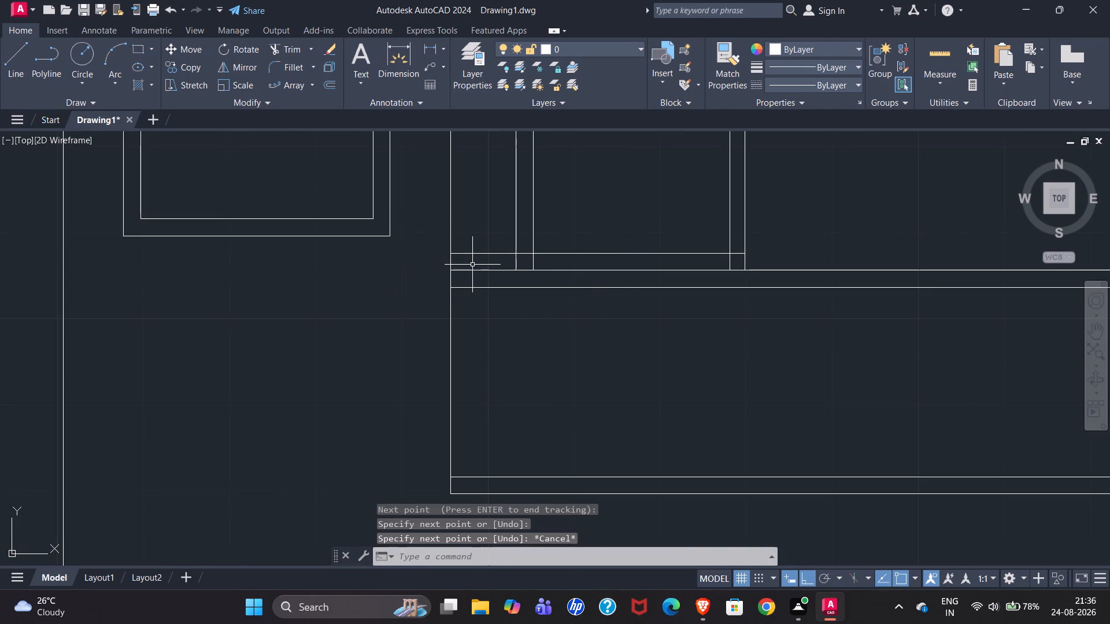
pyautogui.write('tr')
pyautogui.press('Return')
pyautogui.moveTo(478, 264); pyautogui.dragTo(498, 265)
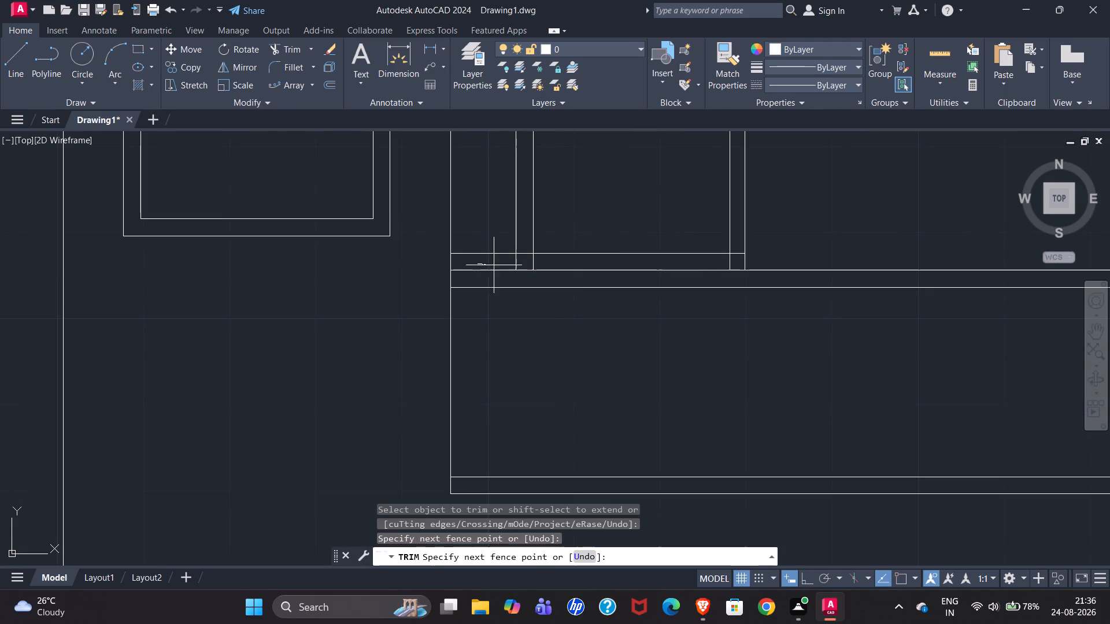
pyautogui.moveTo(498, 265); pyautogui.dragTo(561, 262)
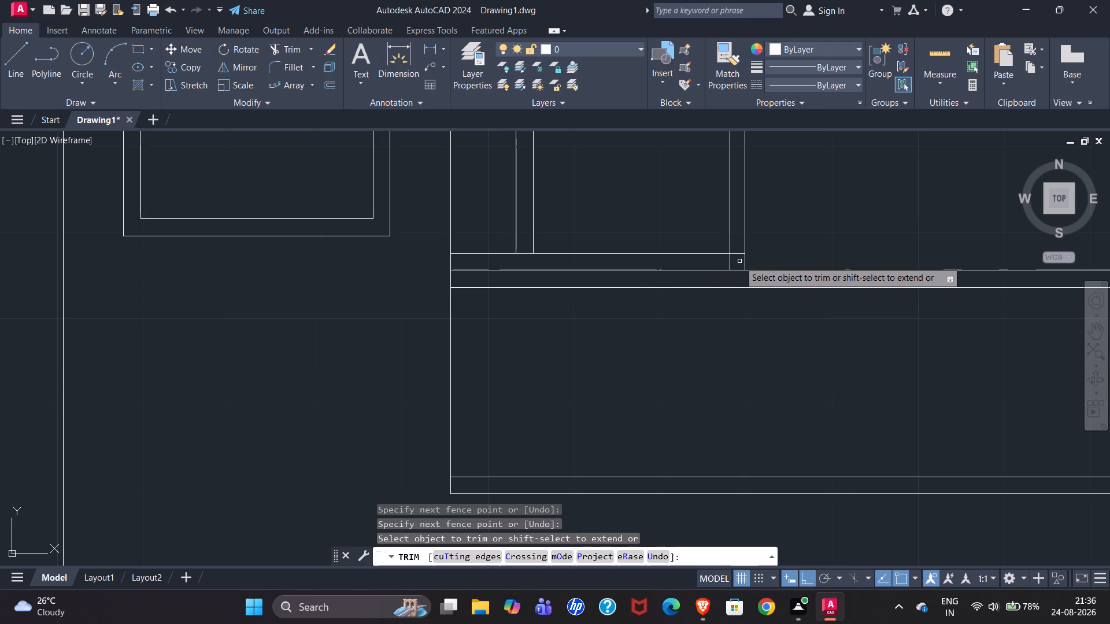
pyautogui.moveTo(739, 261); pyautogui.dragTo(719, 263)
pyautogui.moveTo(738, 246); pyautogui.dragTo(735, 257)
pyautogui.moveTo(524, 259); pyautogui.dragTo(524, 259)
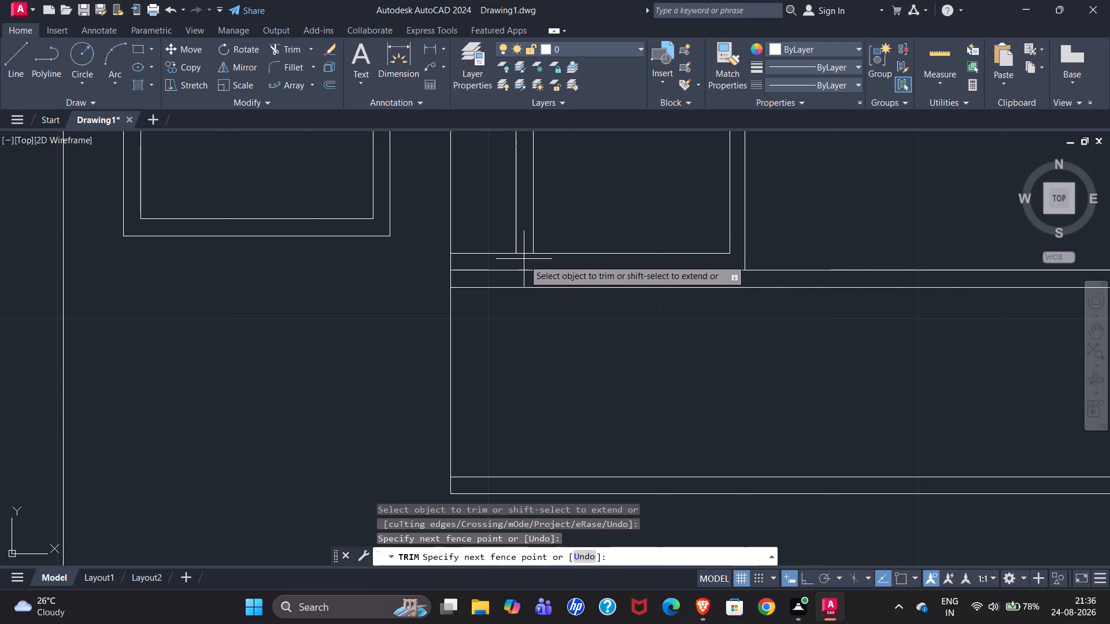
pyautogui.moveTo(524, 259); pyautogui.dragTo(523, 237)
pyautogui.scroll(-2, 494, 366)
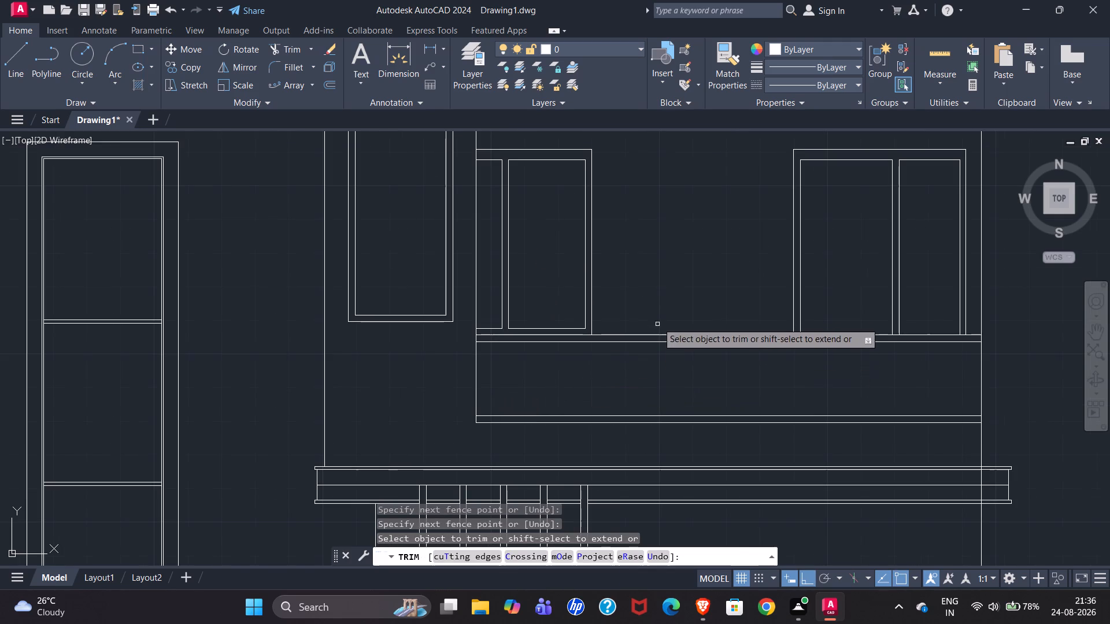
pyautogui.press('Escape')
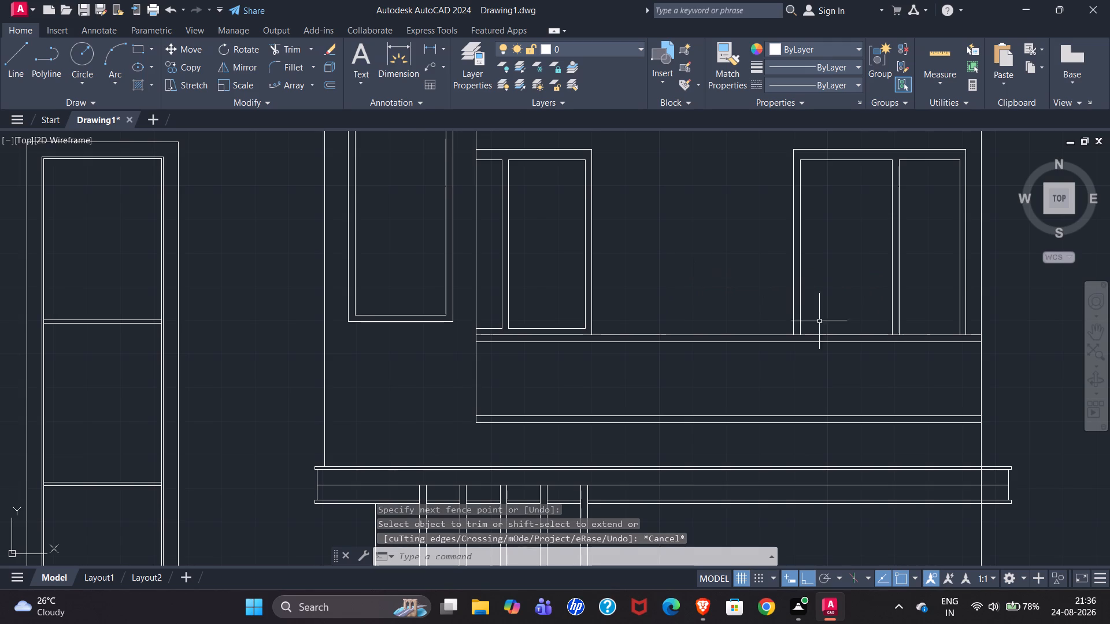
# Examine the reference's glass railing, C-channel band, second-floor wall and roof-level parapet against the redrawn elevation to find missing linework.
pyautogui.scroll(-2, 817, 351)
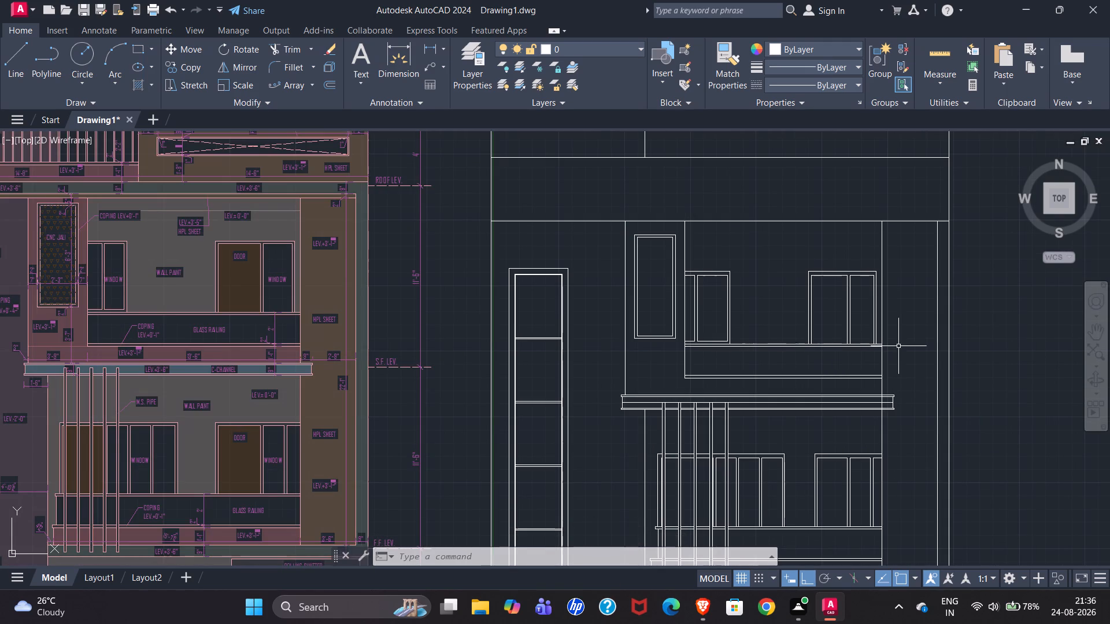
pyautogui.scroll(4, 241, 329)
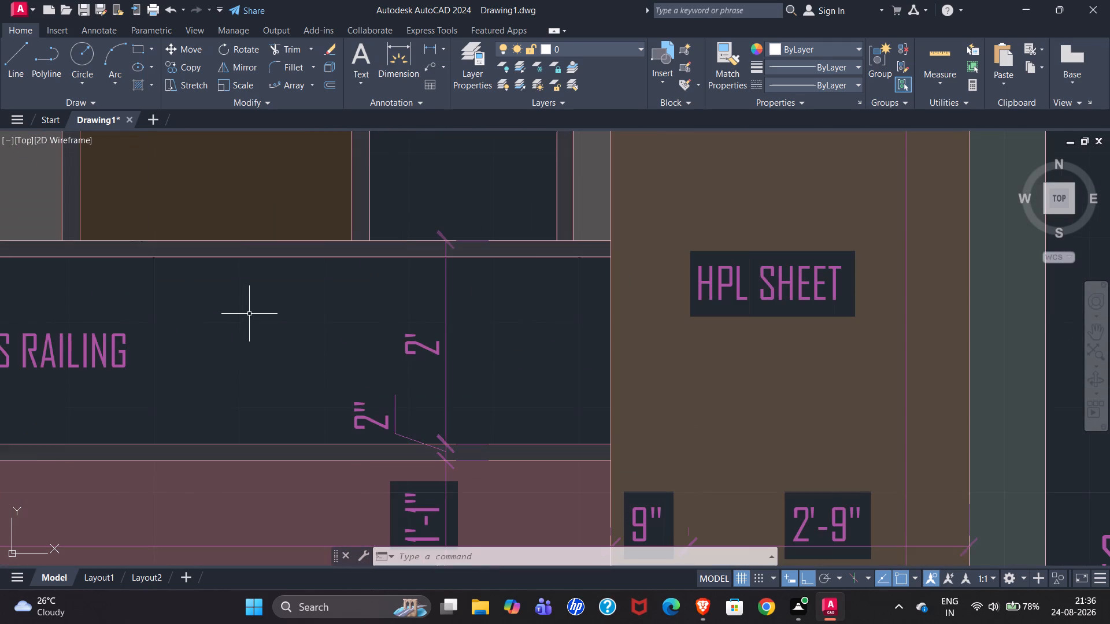
pyautogui.scroll(-4, 249, 314)
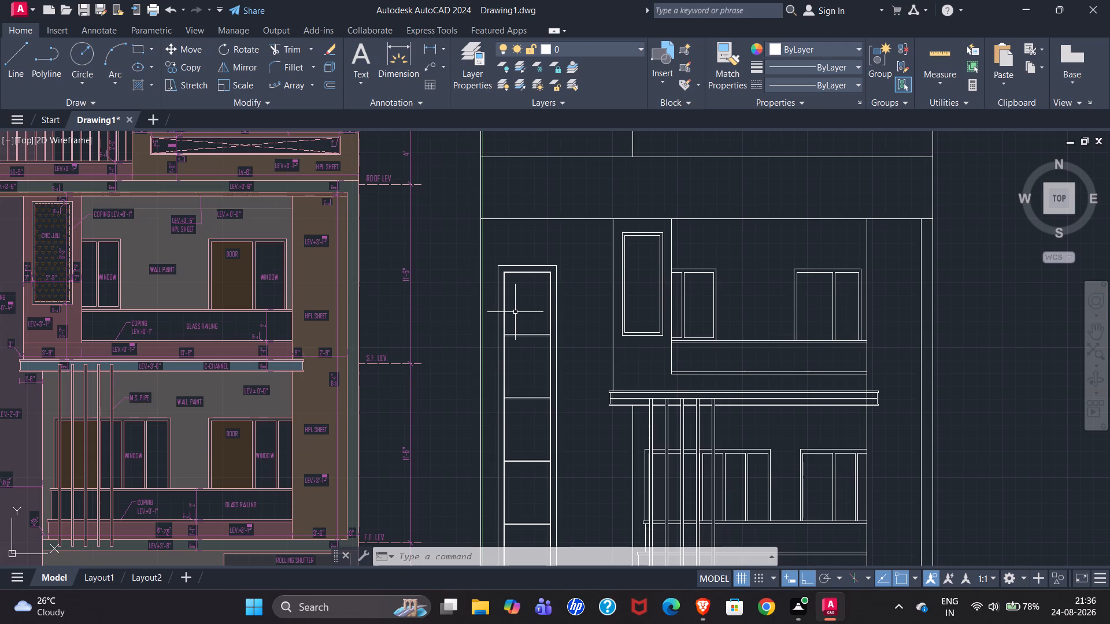
pyautogui.scroll(3, 1, 404)
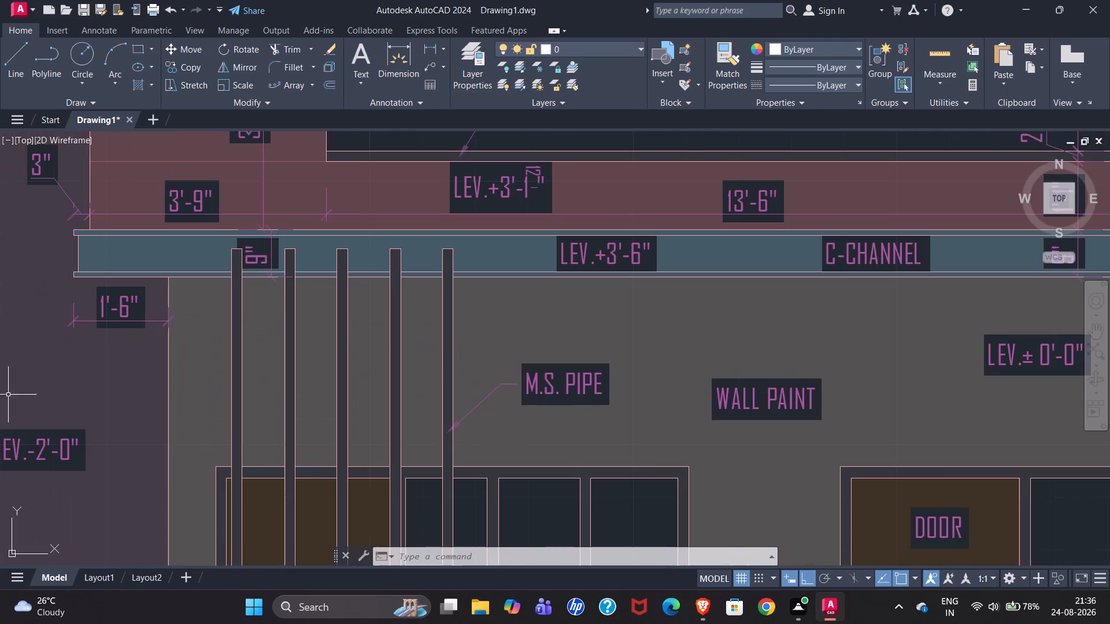
pyautogui.scroll(-3, 115, 311)
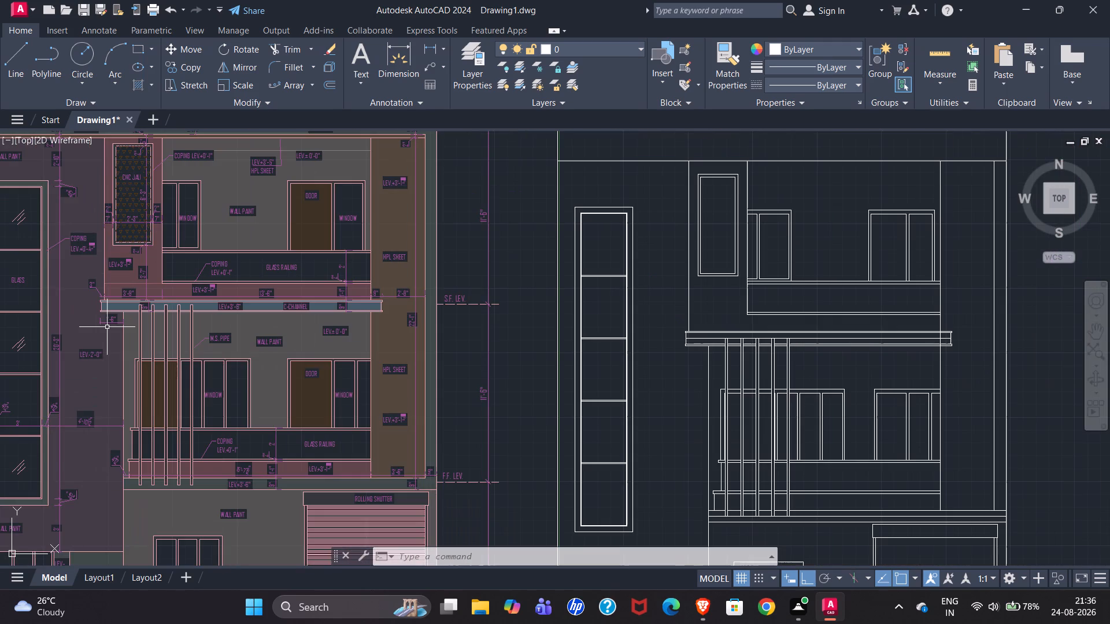
pyautogui.scroll(2, 879, 335)
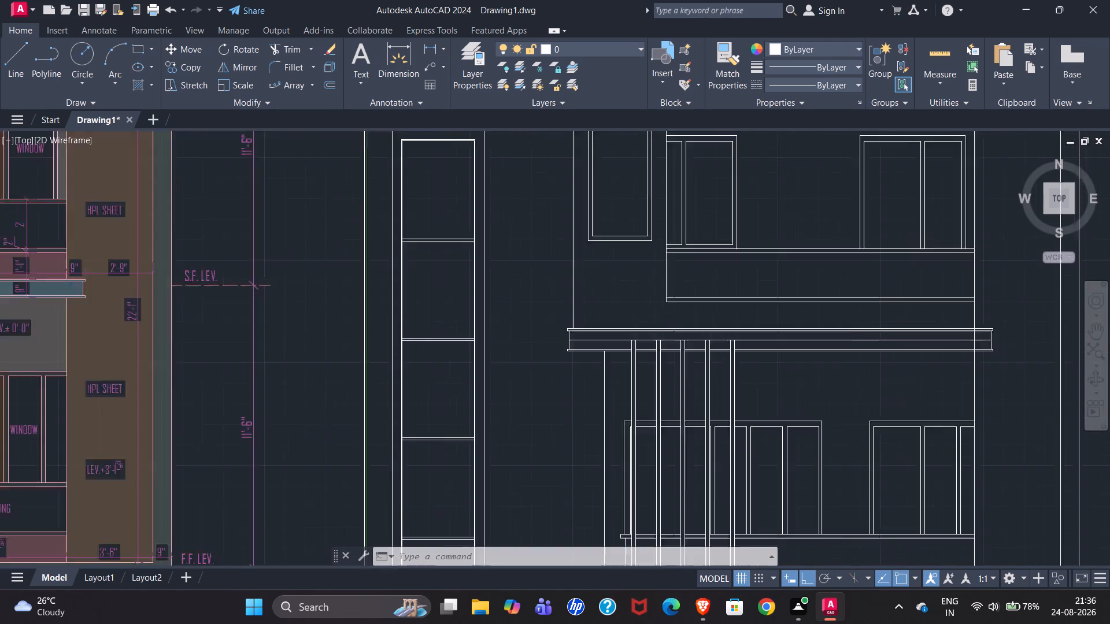
pyautogui.scroll(1, 879, 335)
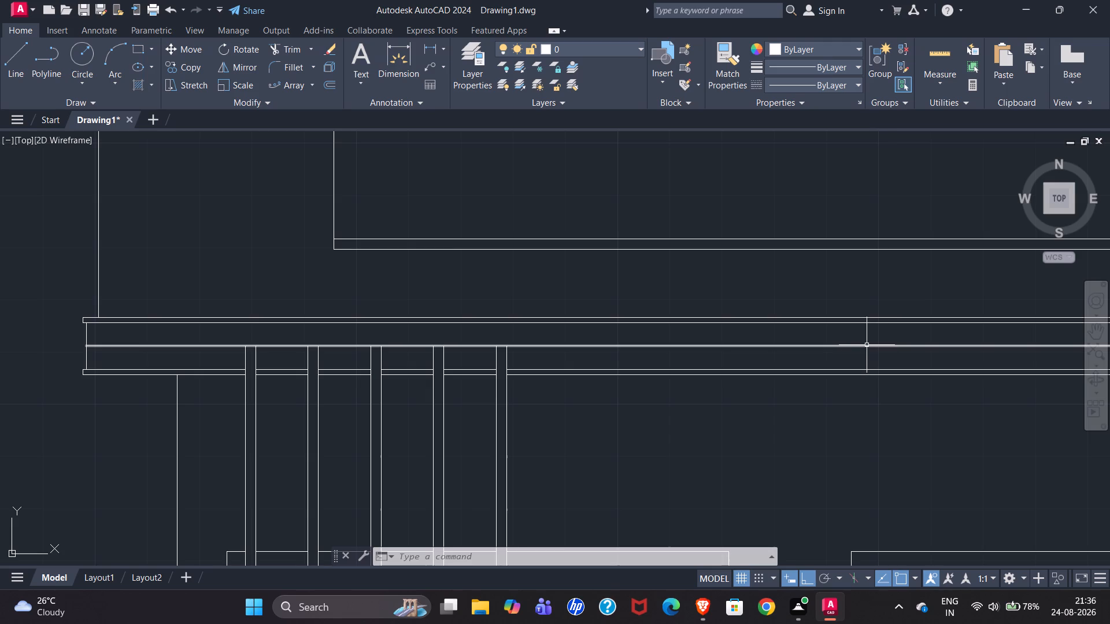
pyautogui.click(867, 344)
pyautogui.scroll(-3, 709, 380)
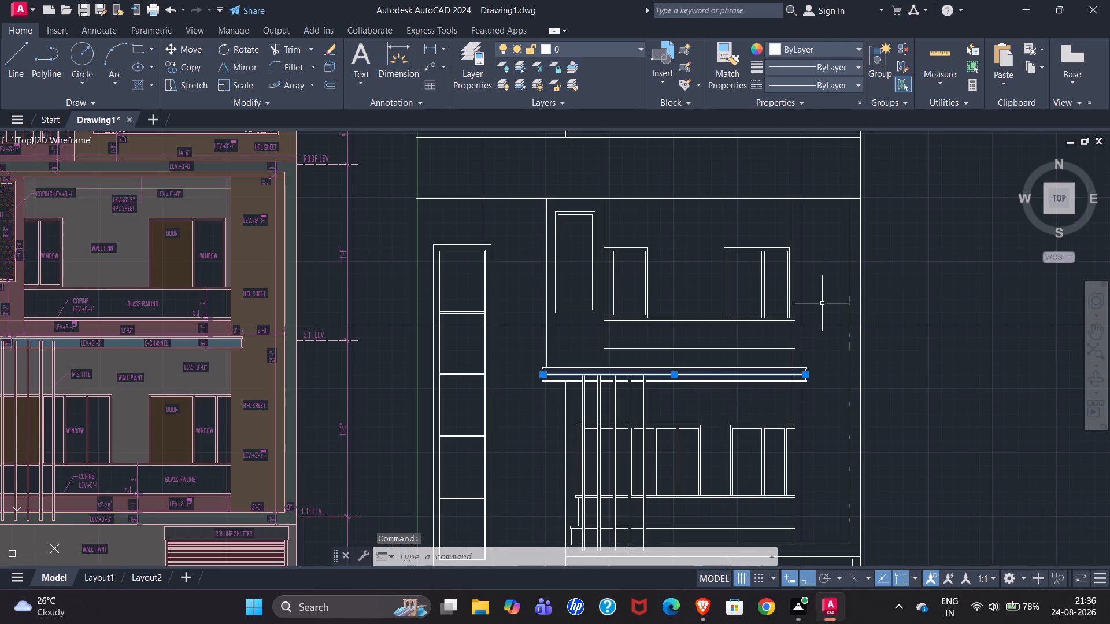
pyautogui.press('Escape')
pyautogui.scroll(-2, 520, 388)
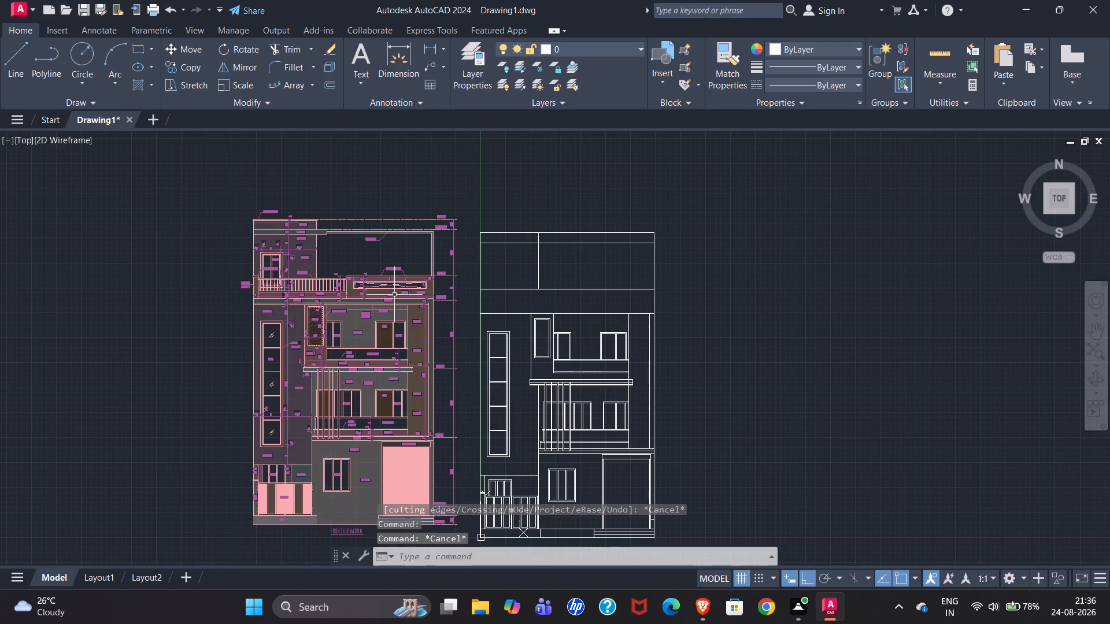
pyautogui.scroll(3, 279, 291)
pyautogui.scroll(-1, 132, 318)
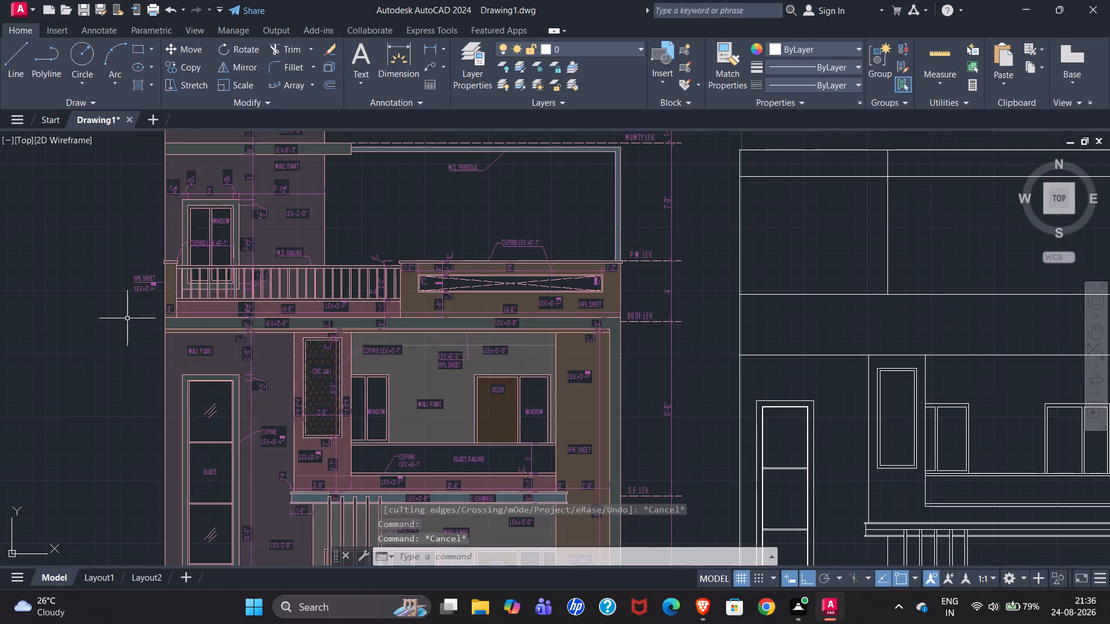
pyautogui.scroll(-1, 79, 338)
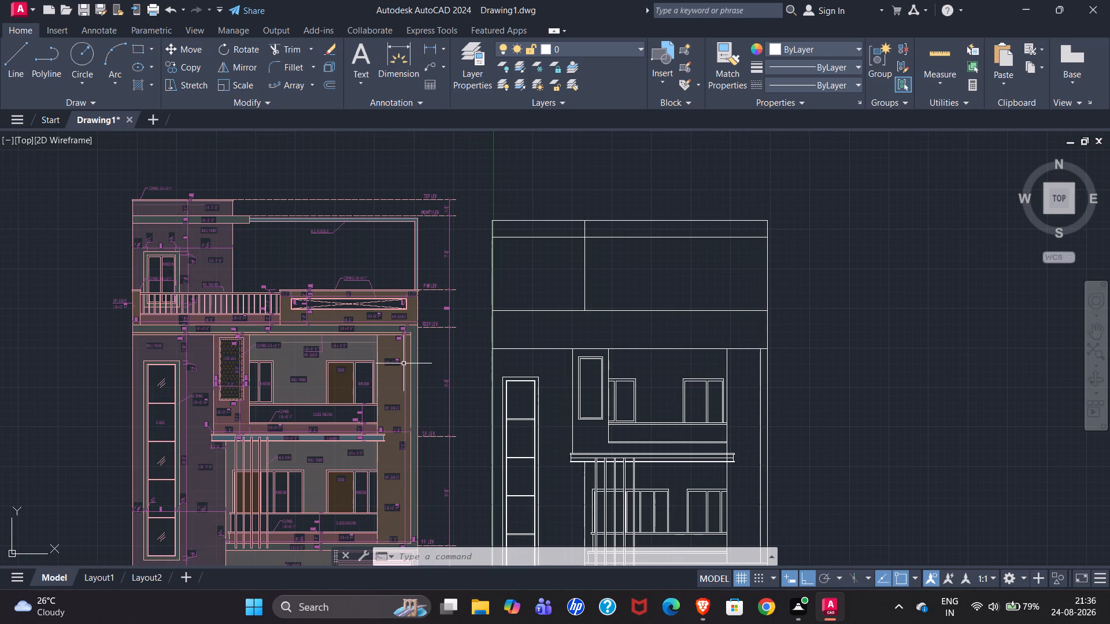
pyautogui.scroll(4, 309, 363)
pyautogui.scroll(-2, 364, 333)
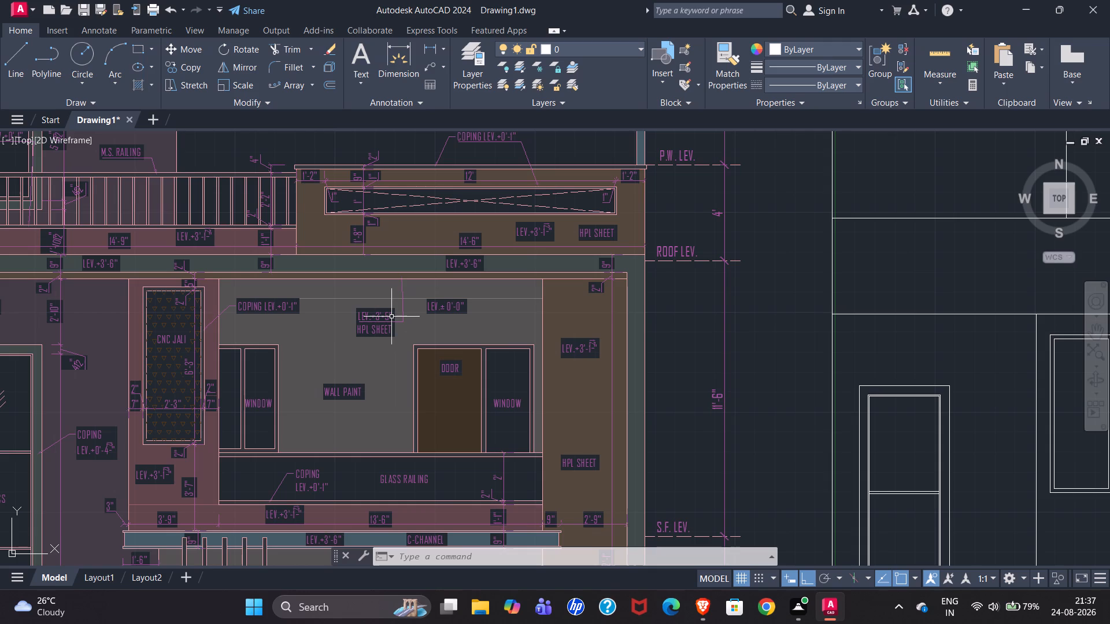
pyautogui.scroll(-1, 177, 313)
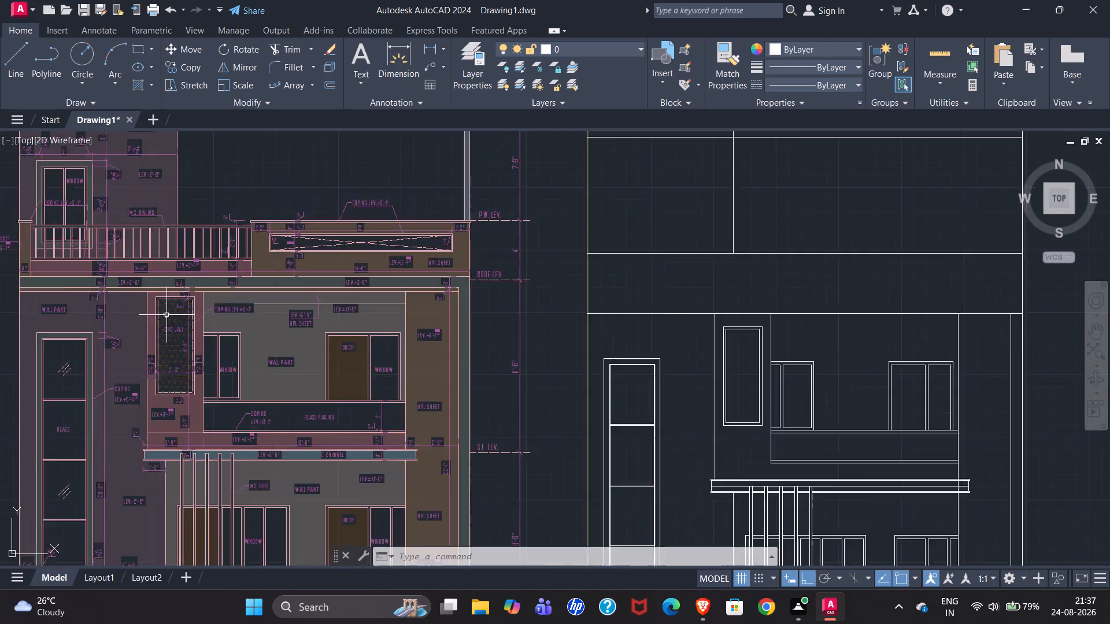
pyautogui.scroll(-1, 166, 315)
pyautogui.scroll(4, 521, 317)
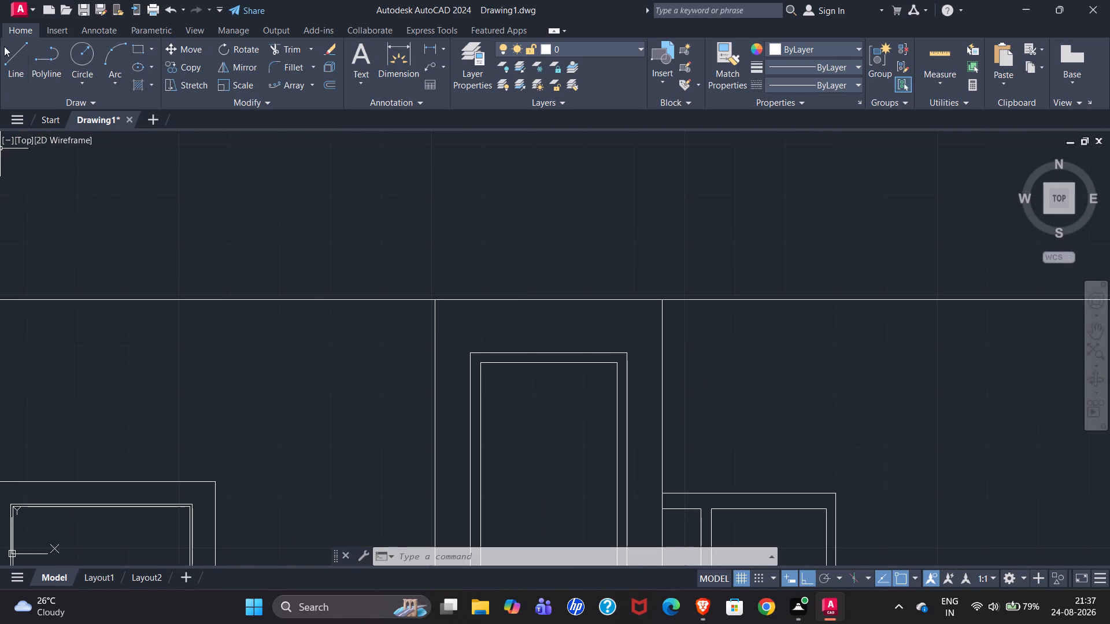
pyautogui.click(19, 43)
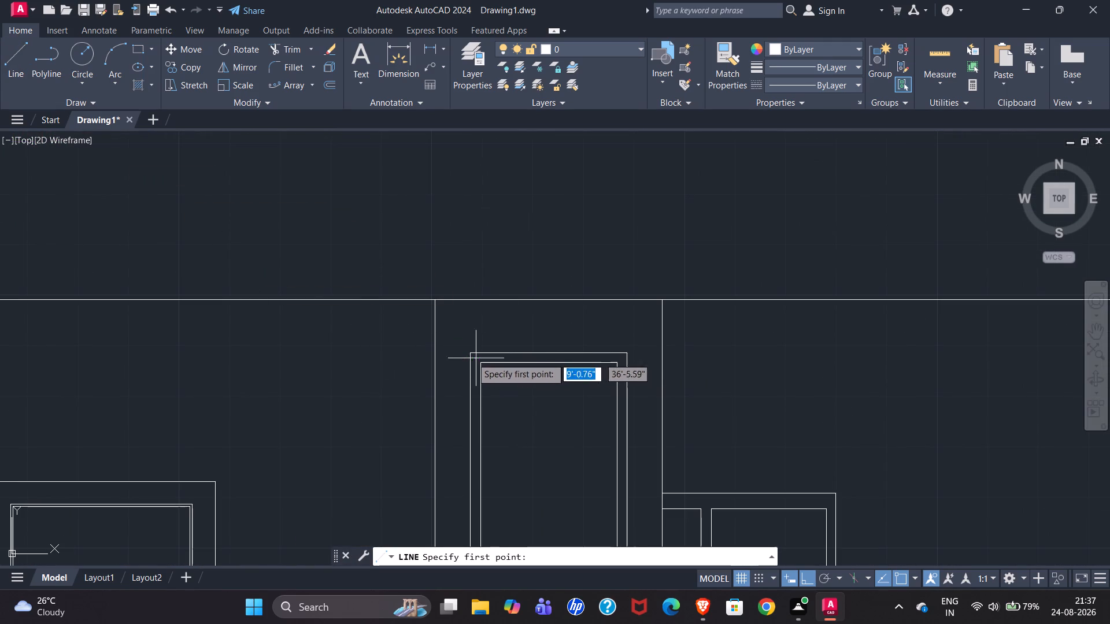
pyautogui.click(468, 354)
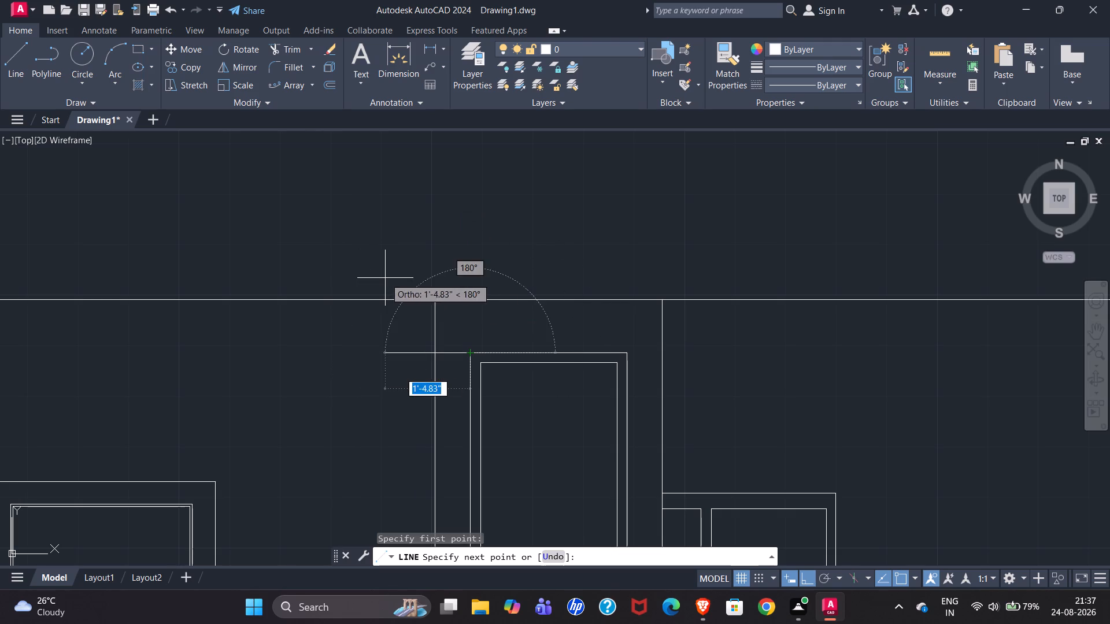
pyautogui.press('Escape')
# Offset the horizontal roof-level line above the second-floor wall by 4.5" to both sides, one copy below and one above.
pyautogui.scroll(-2, 366, 281)
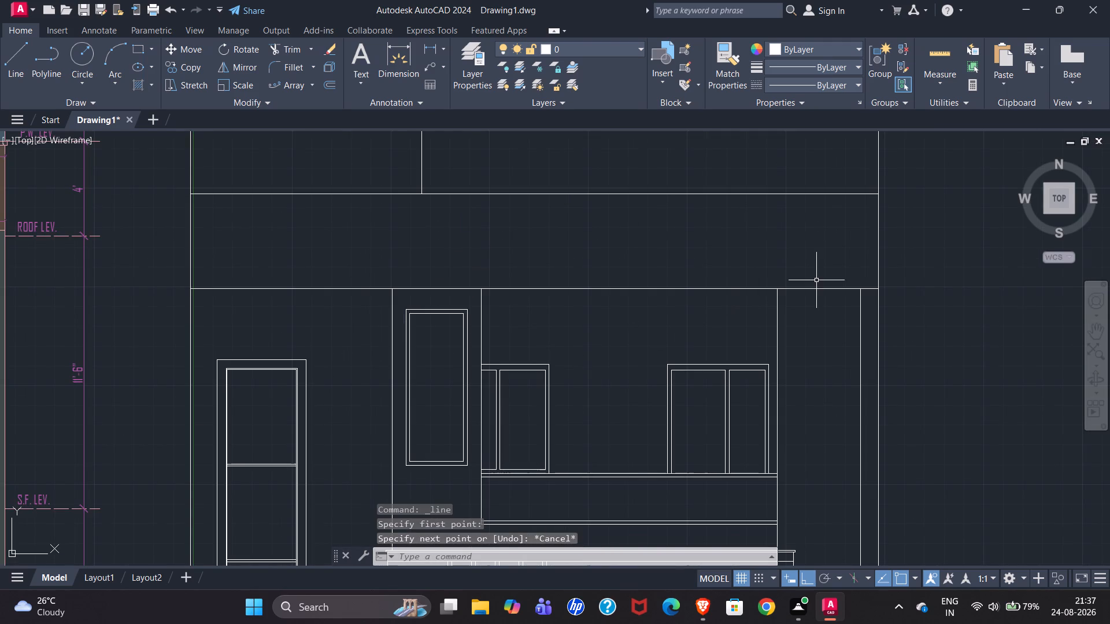
pyautogui.click(816, 289)
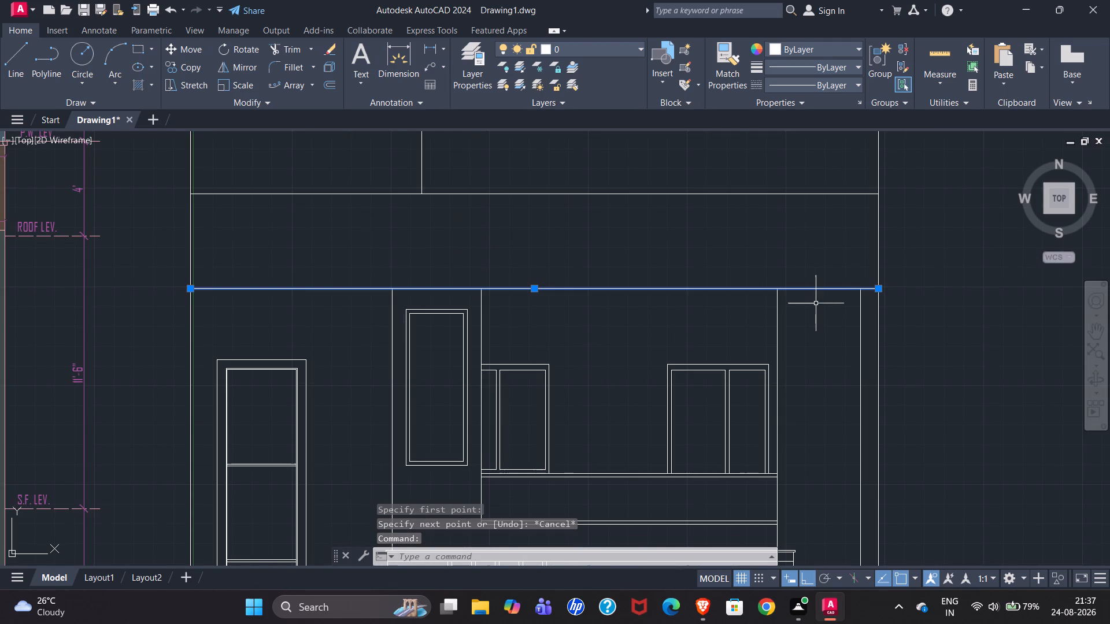
pyautogui.press('o')
pyautogui.press('Return')
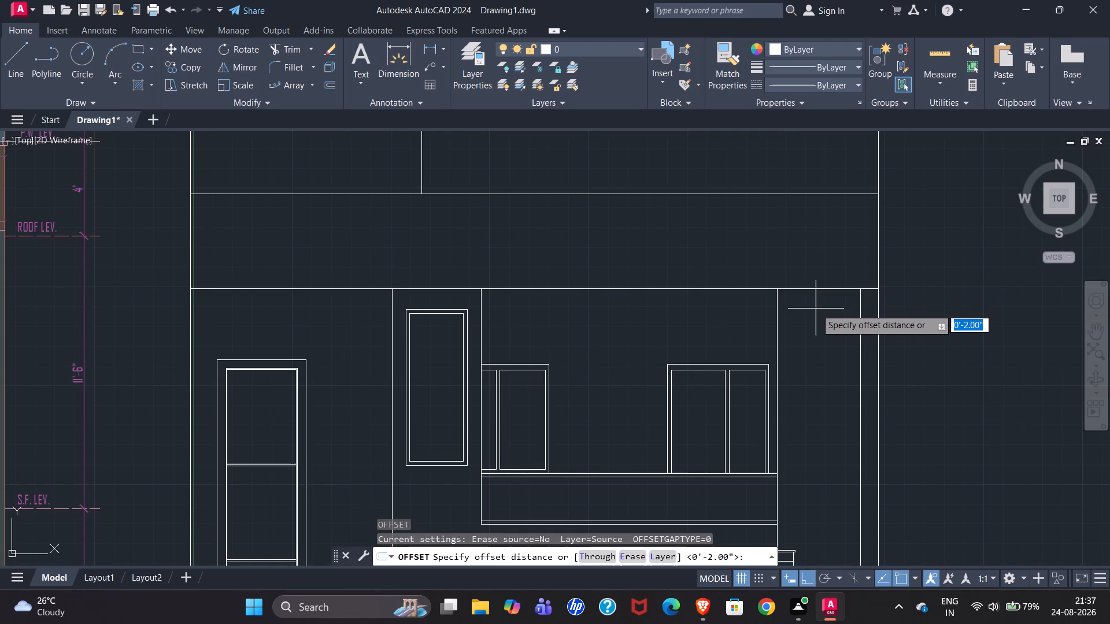
pyautogui.write('4.')
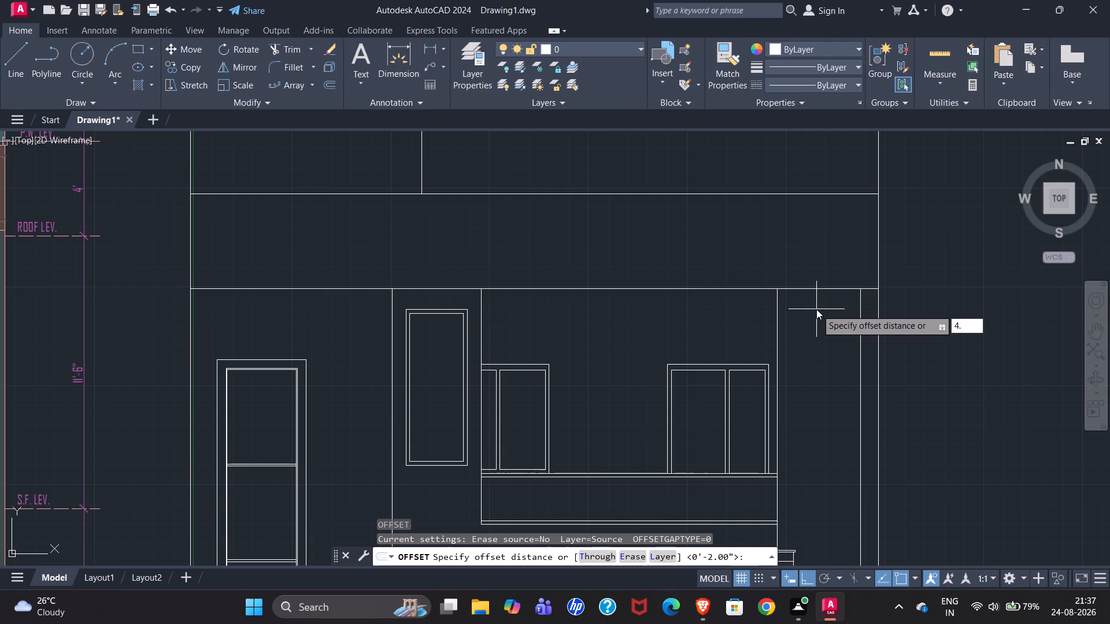
pyautogui.write('5"')
pyautogui.press('Return')
pyautogui.click(817, 334)
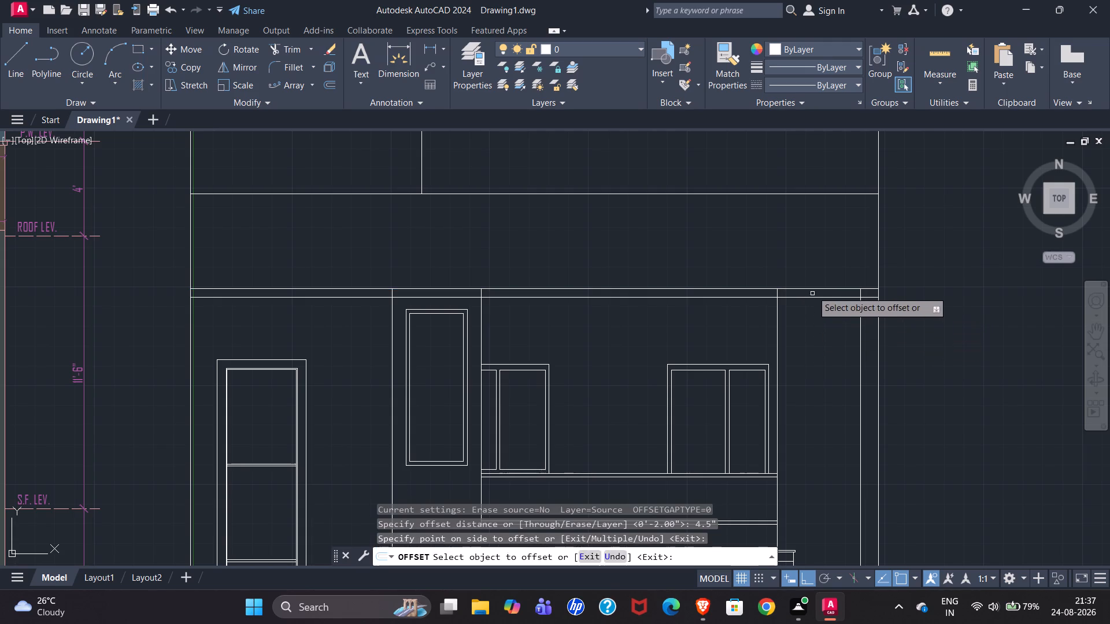
pyautogui.click(812, 288)
pyautogui.click(814, 269)
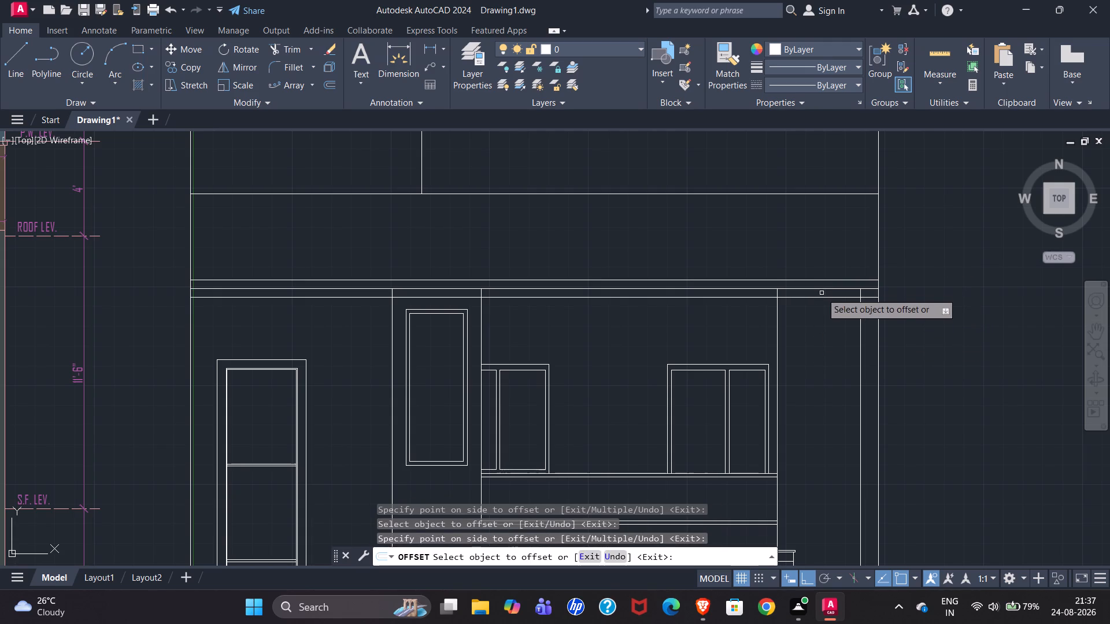
# Offset the lower line of the new roof band 2" downward.
pyautogui.click(822, 296)
pyautogui.write('2"')
pyautogui.press('Return')
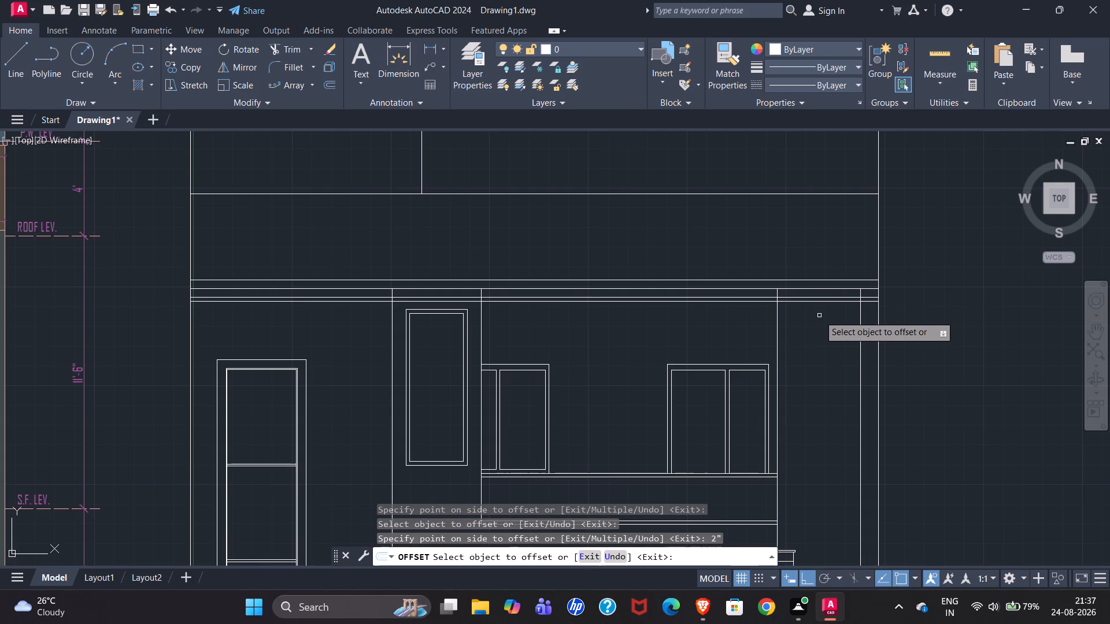
pyautogui.press('Escape')
# Trim both vertical wall edges beside the CNC jali inside the 4.5" roof band, and the outer edge down to the 2" strip's bottom line.
pyautogui.write('tr')
pyautogui.press('Return')
pyautogui.scroll(4, 409, 302)
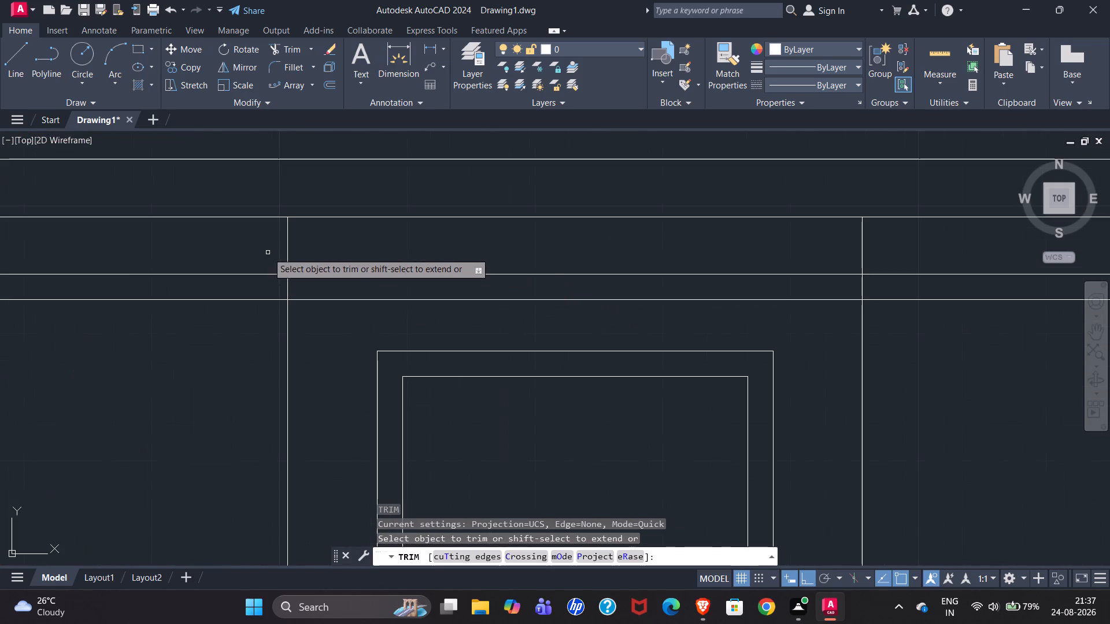
pyautogui.moveTo(266, 244); pyautogui.dragTo(915, 239)
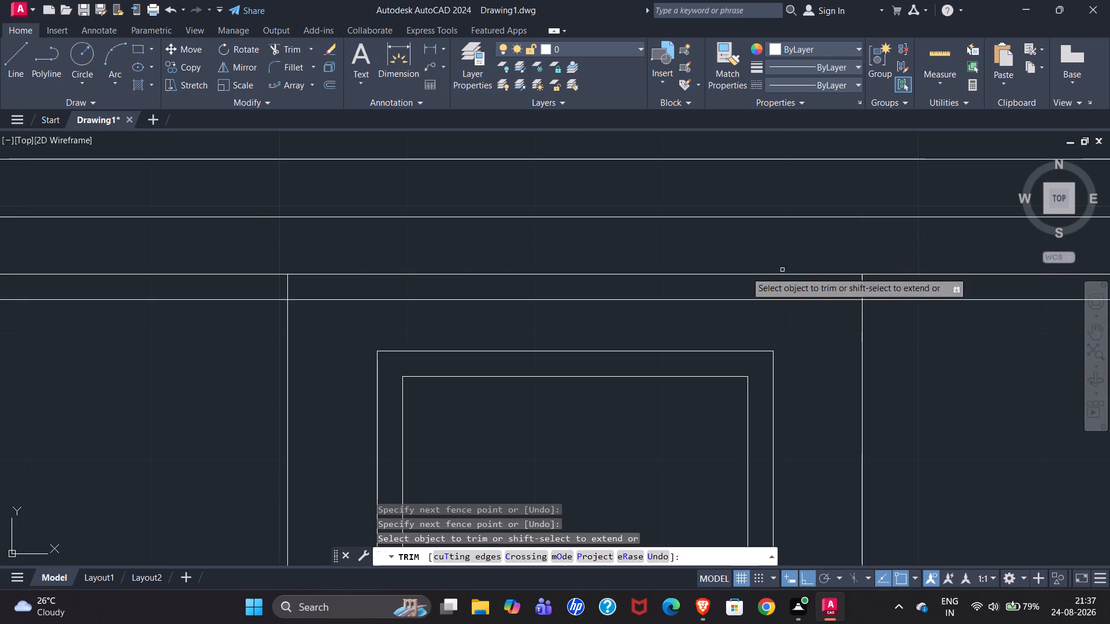
pyautogui.moveTo(267, 286); pyautogui.dragTo(396, 291)
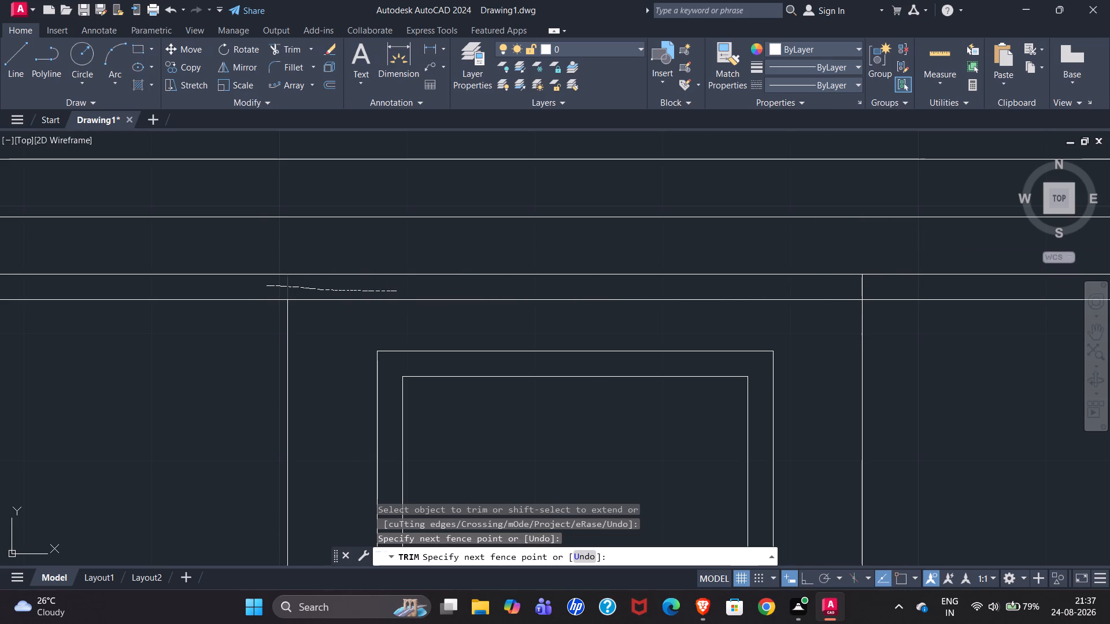
pyautogui.press('Escape')
# Trim the vertical wall edge between the CNC jali and the window where it crosses the 2" strip below the roof band.
pyautogui.scroll(-3, 417, 291)
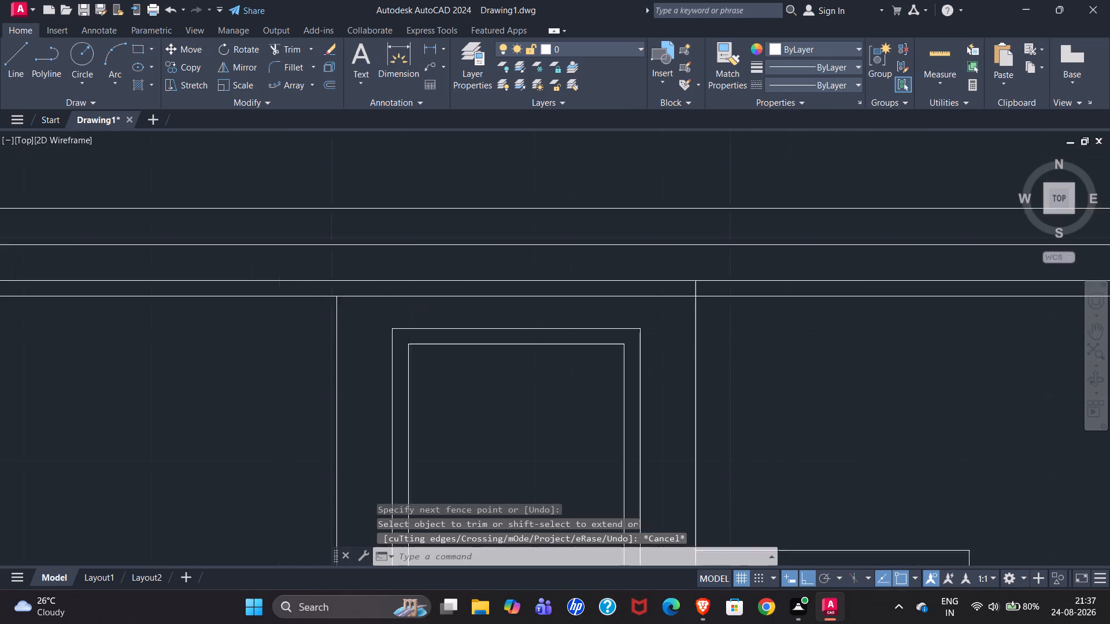
pyautogui.scroll(-2, 417, 291)
pyautogui.scroll(-1, 660, 291)
pyautogui.scroll(3, 142, 263)
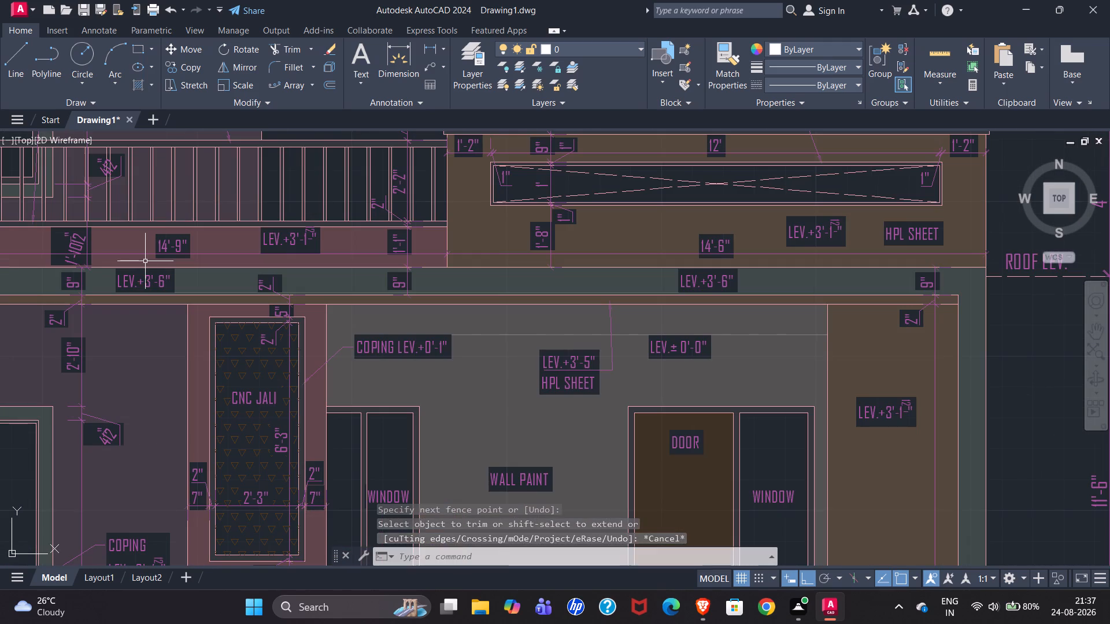
pyautogui.scroll(-2, 116, 261)
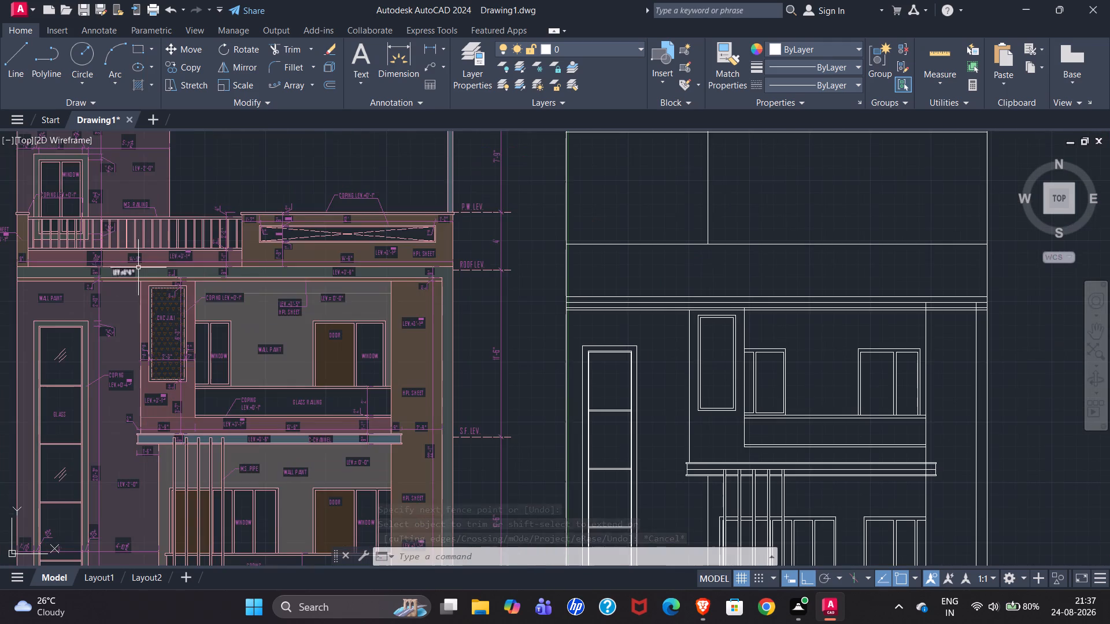
pyautogui.scroll(-1, 64, 276)
pyautogui.scroll(5, 470, 316)
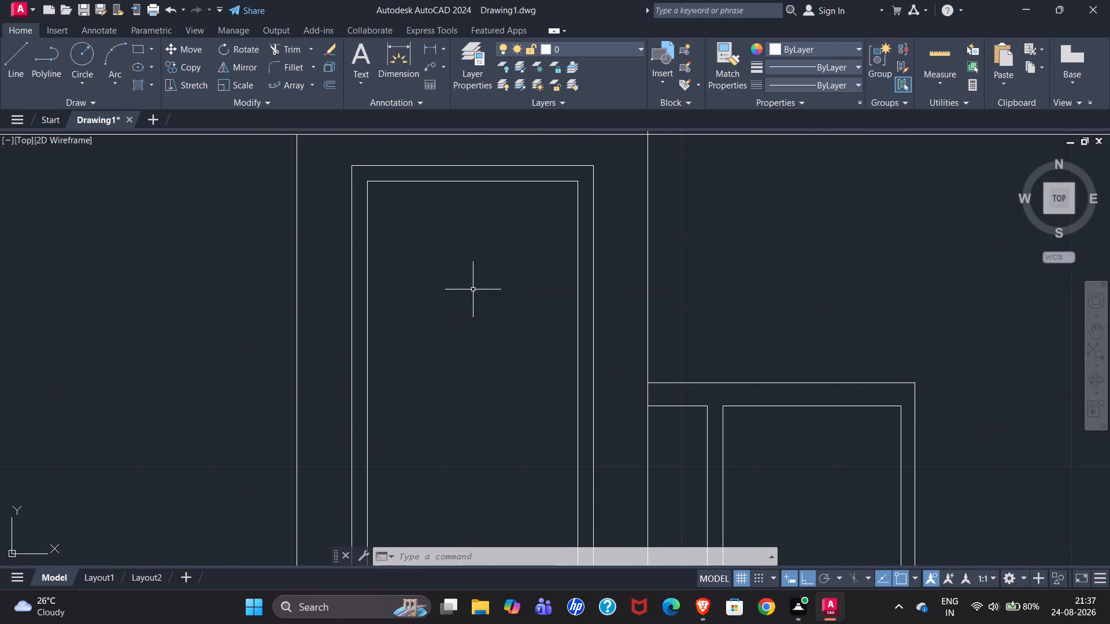
pyautogui.scroll(-2, 411, 294)
pyautogui.scroll(2, 463, 227)
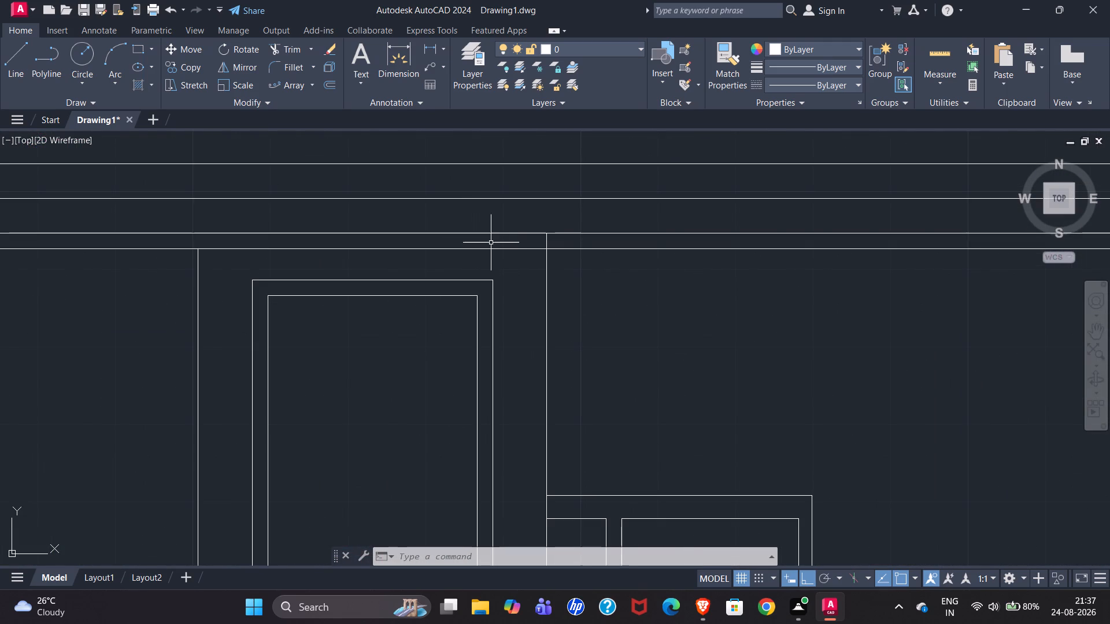
pyautogui.write('tr')
pyautogui.press('Return')
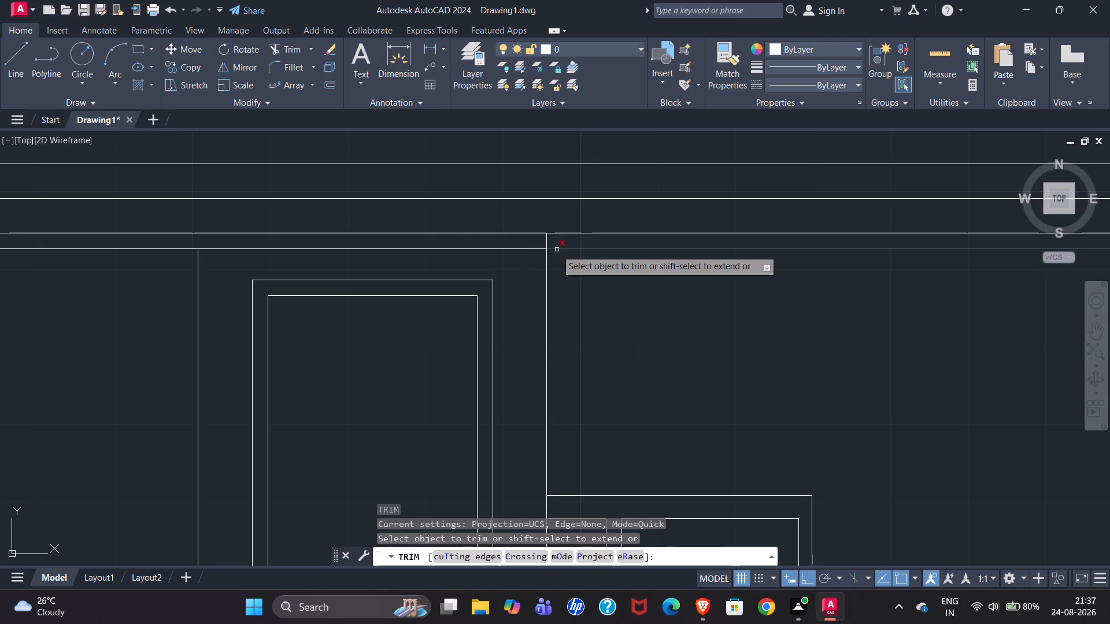
pyautogui.click(547, 240)
# Trim the two vertical edges of the HPL sheet column beside the second-floor door within the roof band and the 2" strip below it.
pyautogui.scroll(-3, 478, 286)
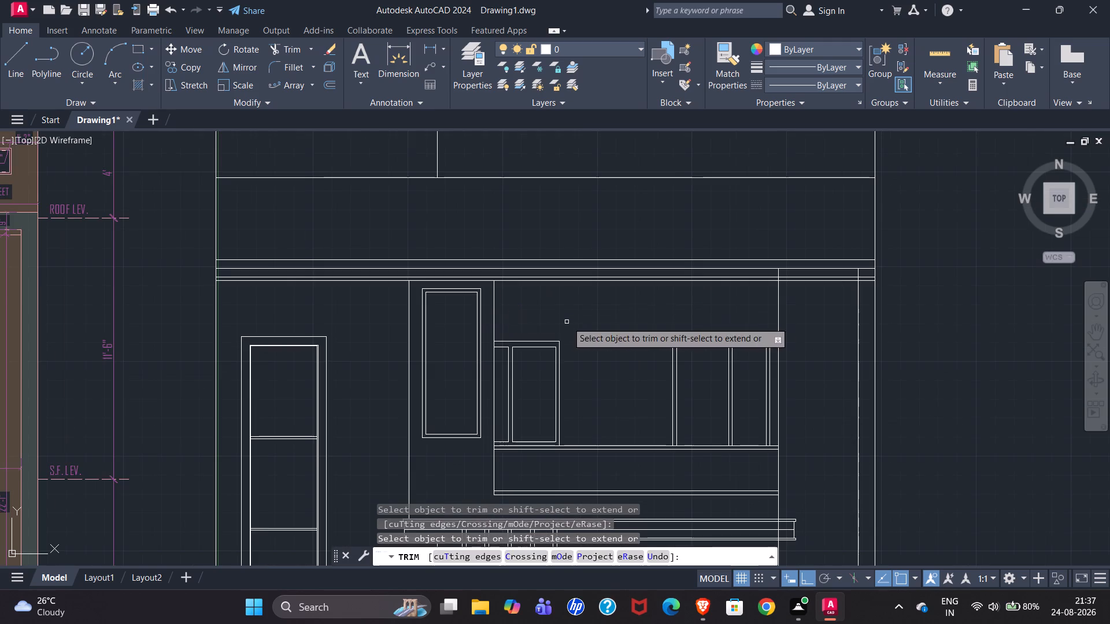
pyautogui.scroll(-1, 650, 326)
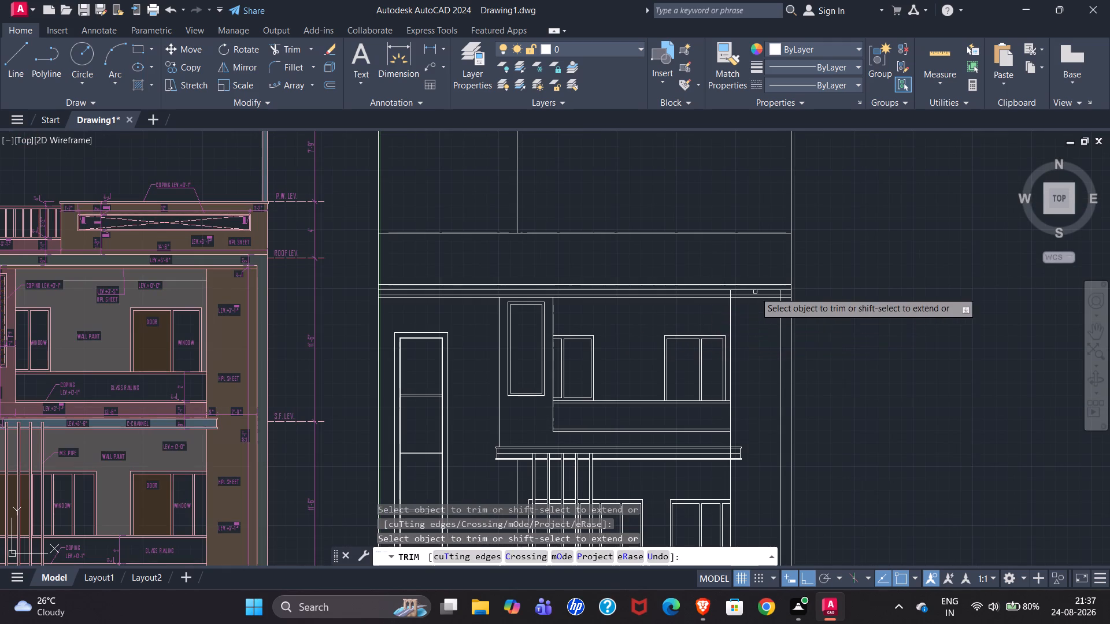
pyautogui.scroll(5, 762, 291)
pyautogui.moveTo(383, 298); pyautogui.dragTo(547, 309)
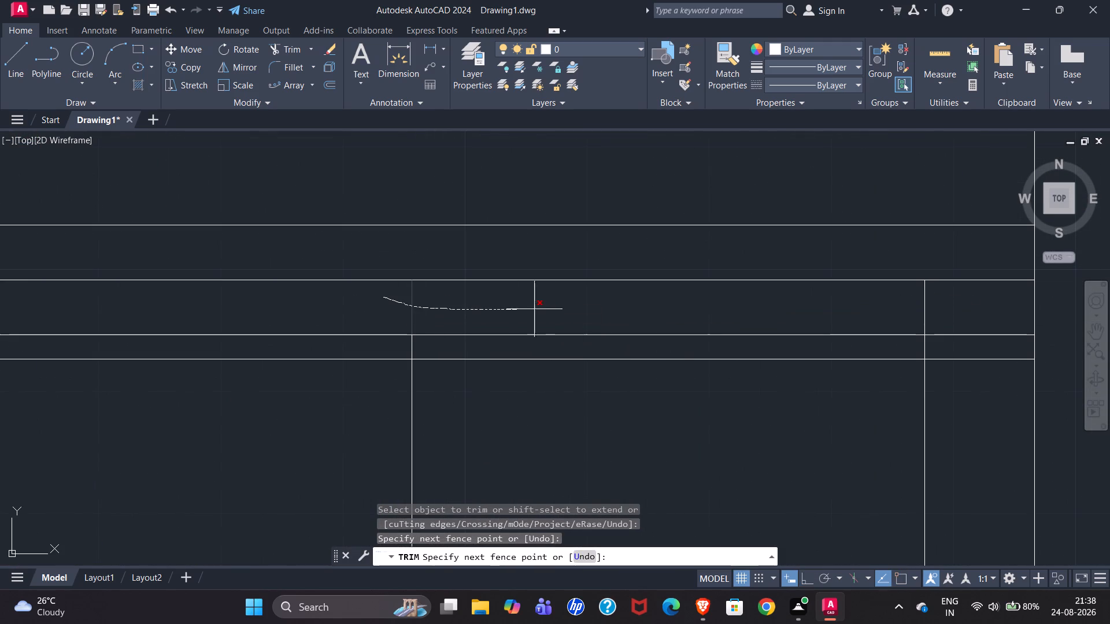
pyautogui.moveTo(547, 309); pyautogui.dragTo(963, 305)
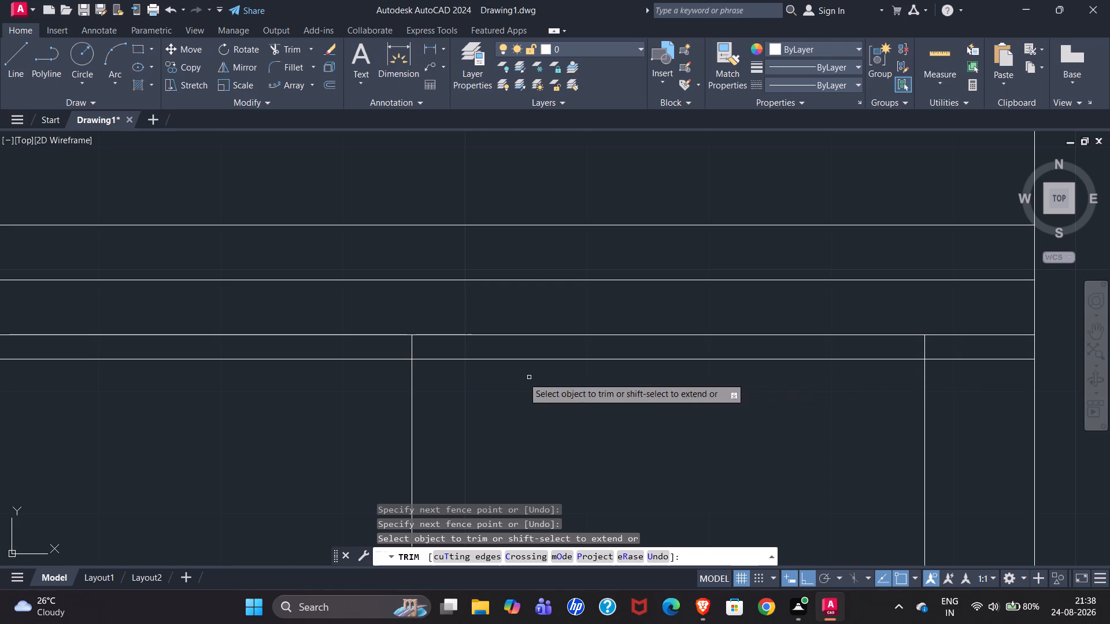
pyautogui.moveTo(380, 350); pyautogui.dragTo(436, 350)
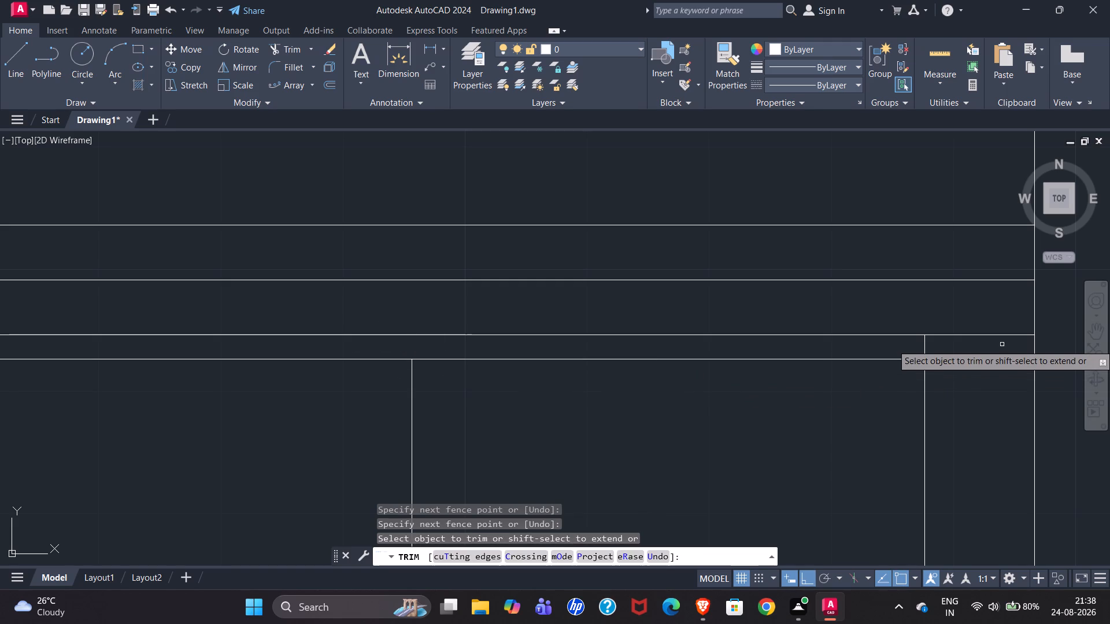
pyautogui.moveTo(941, 346); pyautogui.dragTo(878, 348)
pyautogui.scroll(-4, 639, 250)
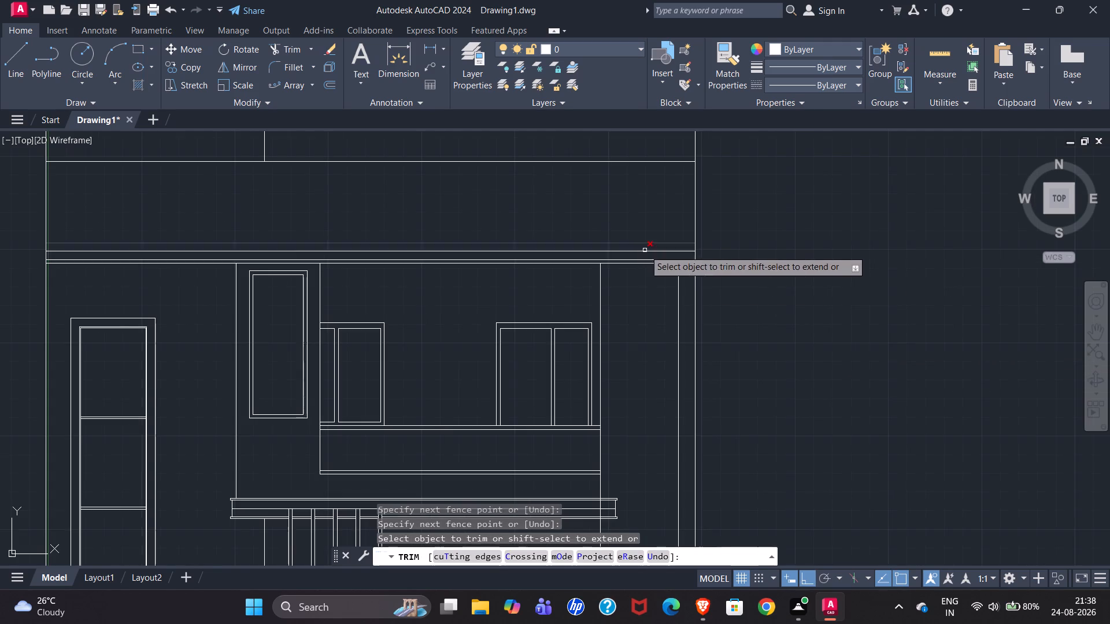
pyautogui.scroll(-1, 783, 280)
pyautogui.press('Escape')
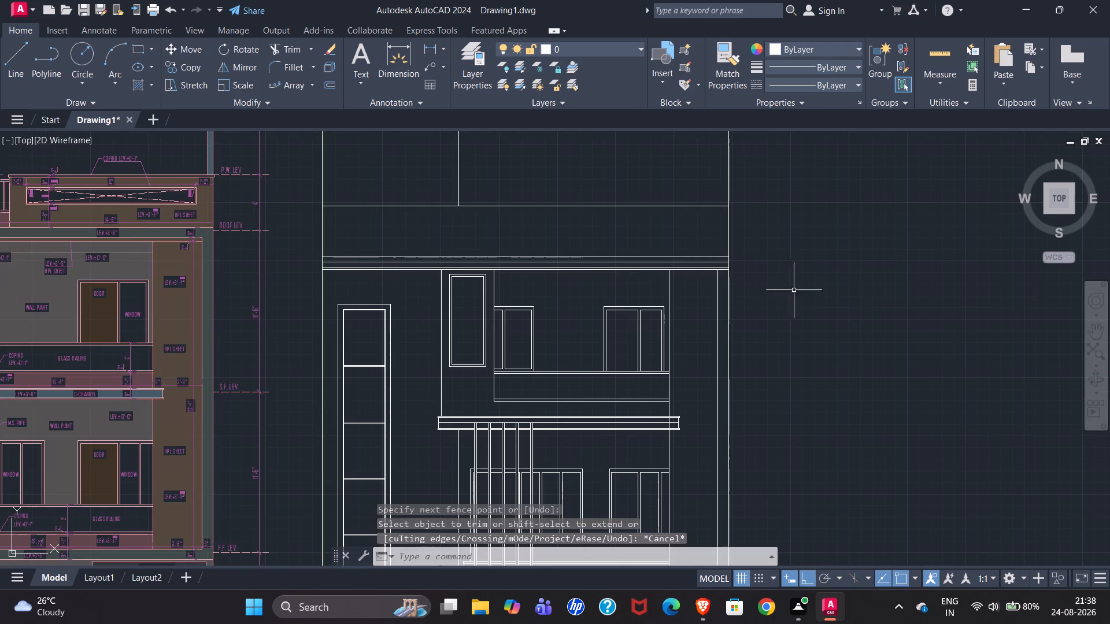
# Compare the coloured reference's roof-level band, parapet and railing with the redrawn elevation to find the remaining linework.
pyautogui.scroll(4, 384, 251)
pyautogui.scroll(-6, 361, 254)
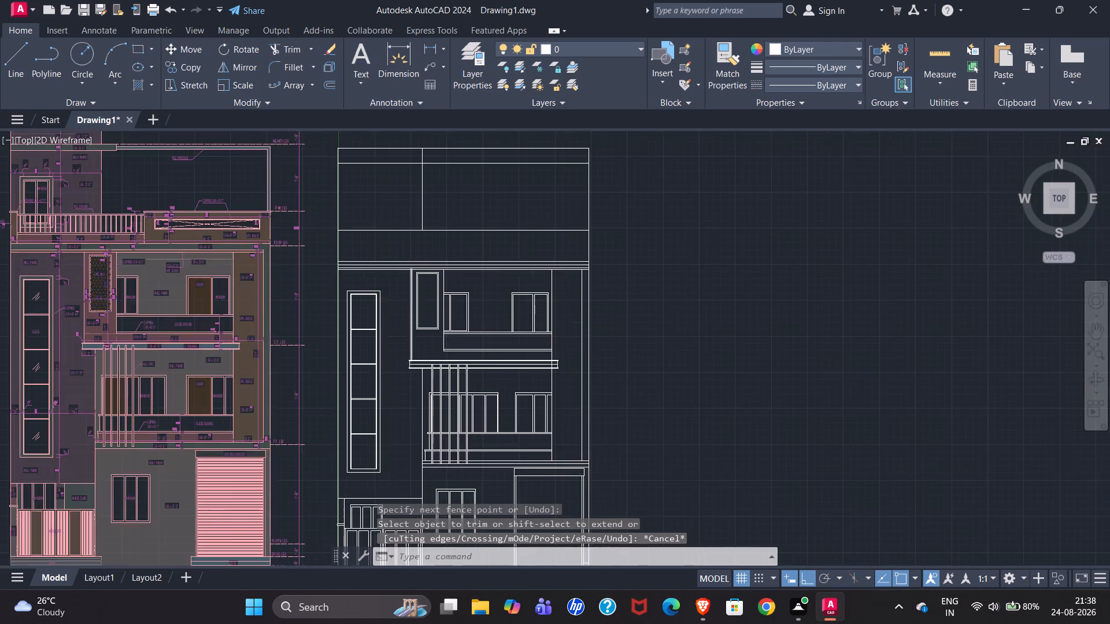
pyautogui.scroll(3, 389, 288)
pyautogui.scroll(-2, 380, 292)
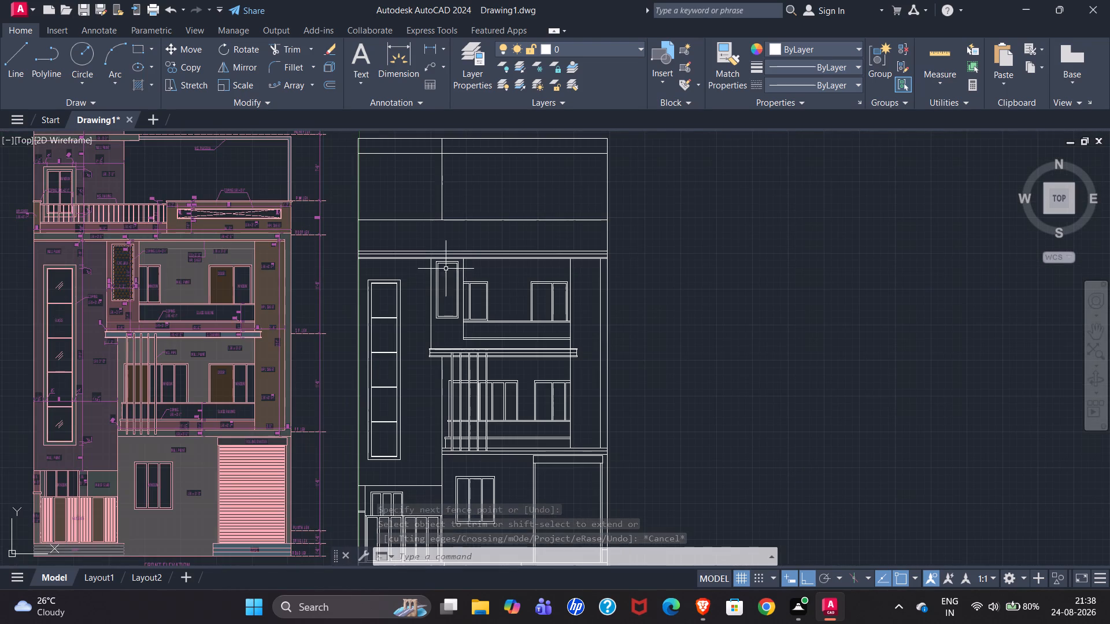
pyautogui.scroll(-1, 517, 269)
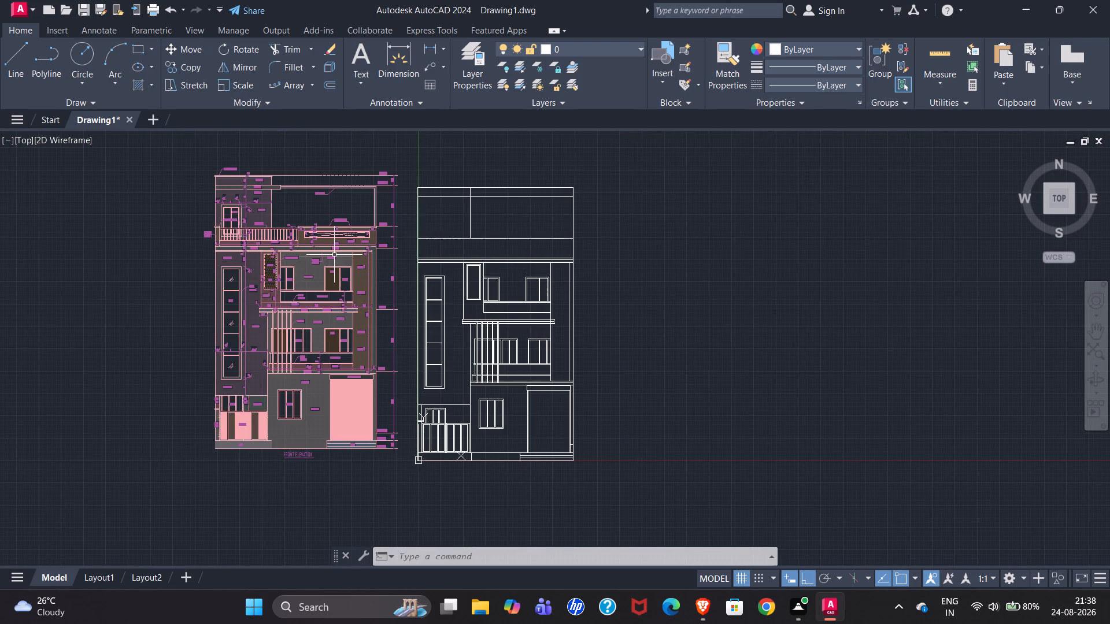
pyautogui.scroll(3, 282, 238)
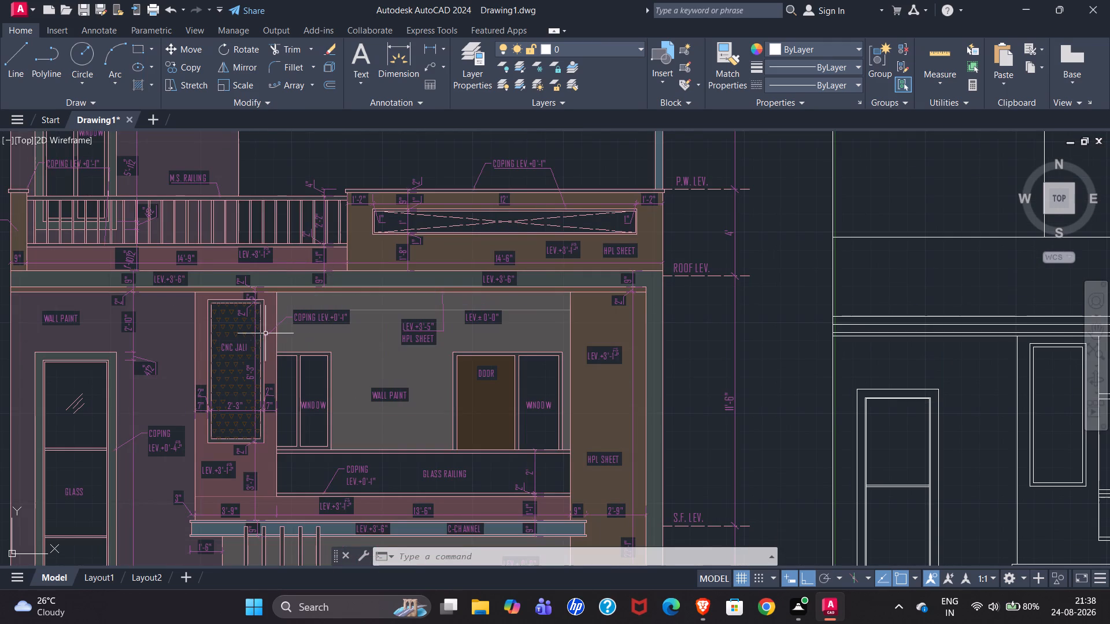
pyautogui.scroll(-1, 93, 309)
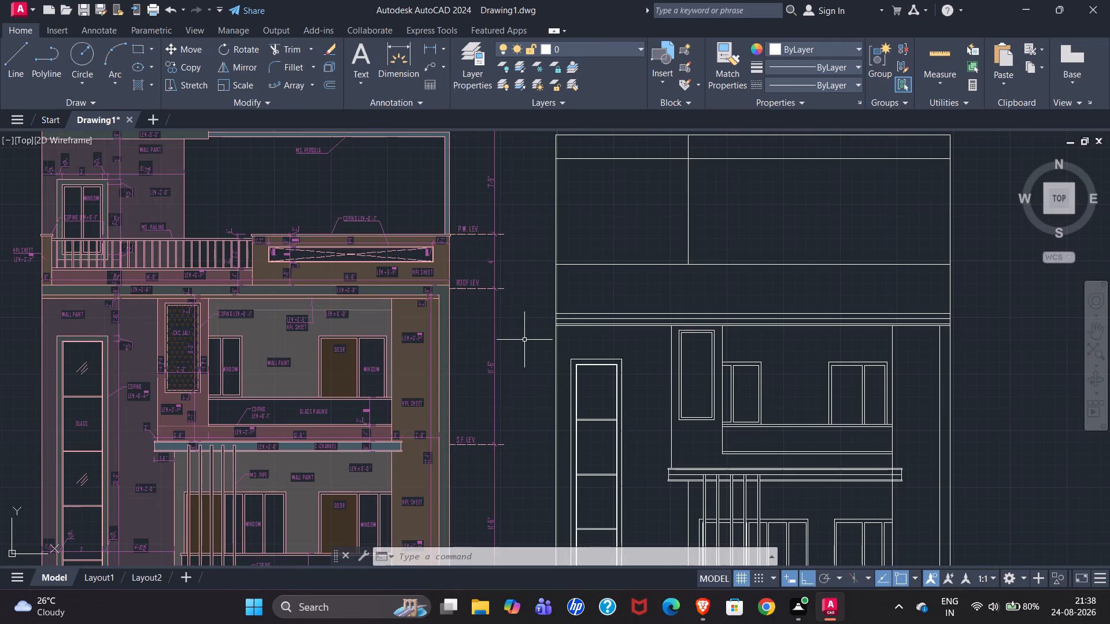
pyautogui.scroll(2, 378, 271)
pyautogui.scroll(-1, 627, 306)
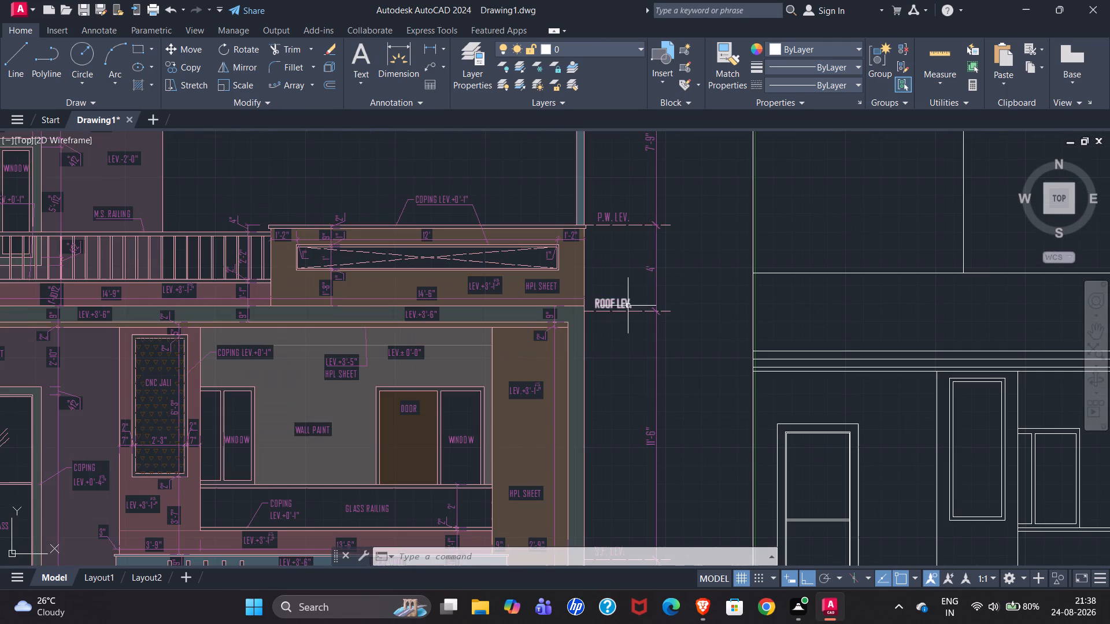
pyautogui.scroll(-1, 500, 315)
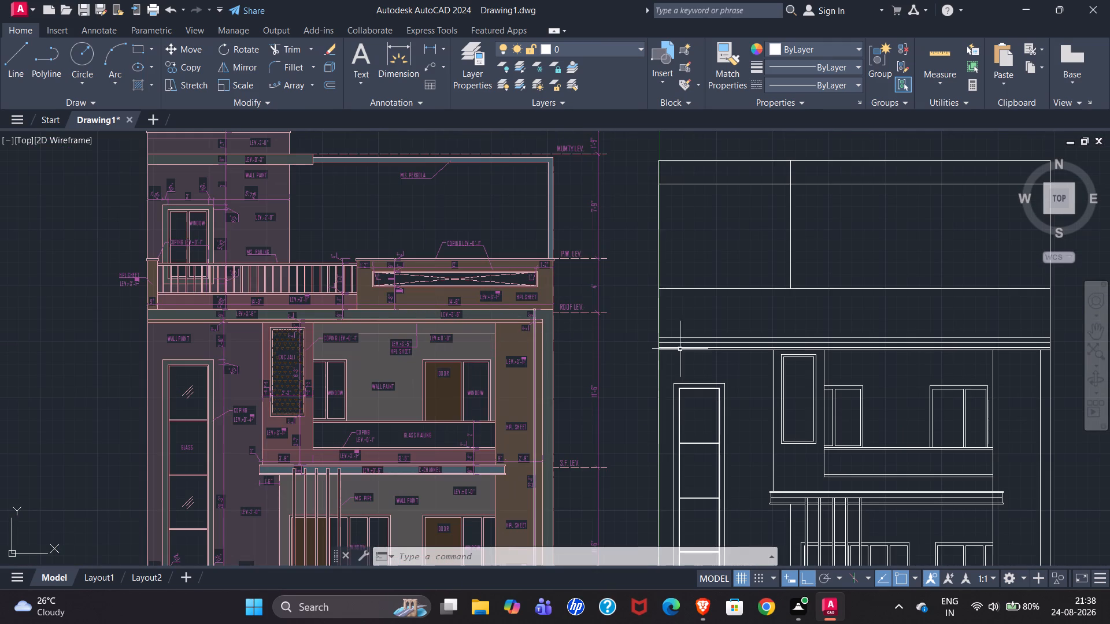
pyautogui.scroll(1, 395, 296)
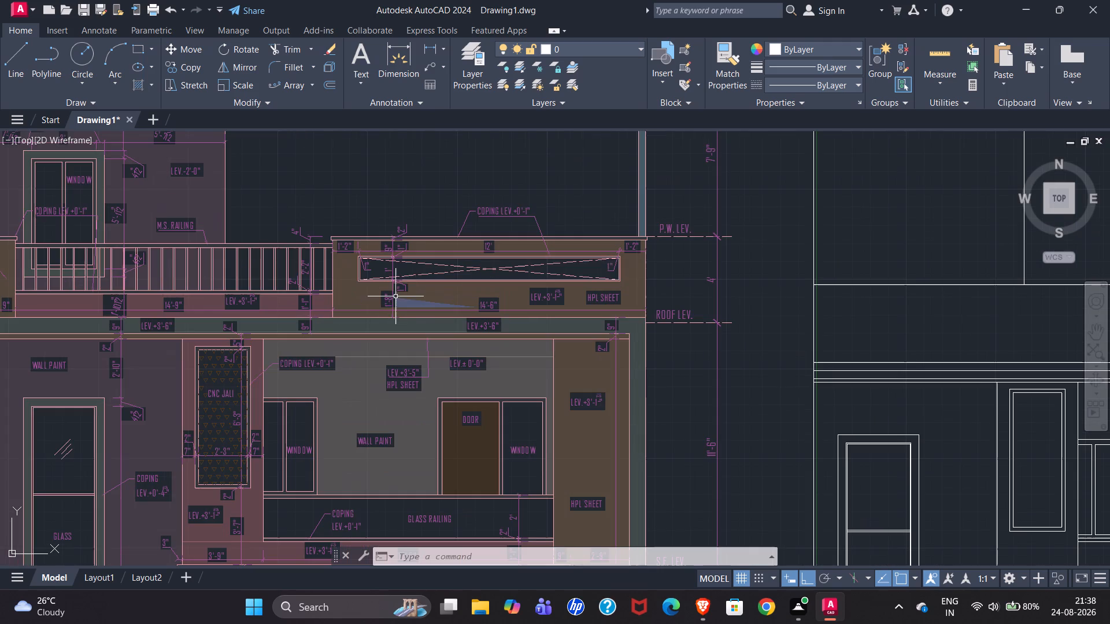
# Examine the coloured reference's M.S. railing, copings and HPL sheet parapet above roof level, including the dimensions around its recessed panel.
pyautogui.scroll(-1, 912, 278)
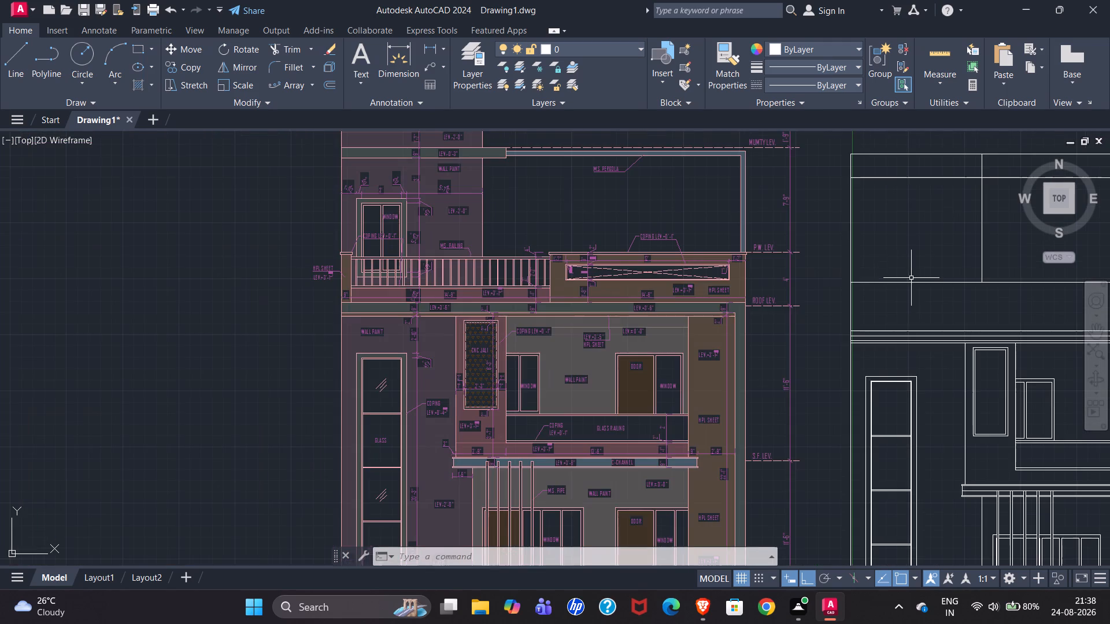
pyautogui.scroll(3, 336, 298)
pyautogui.scroll(-1, 220, 305)
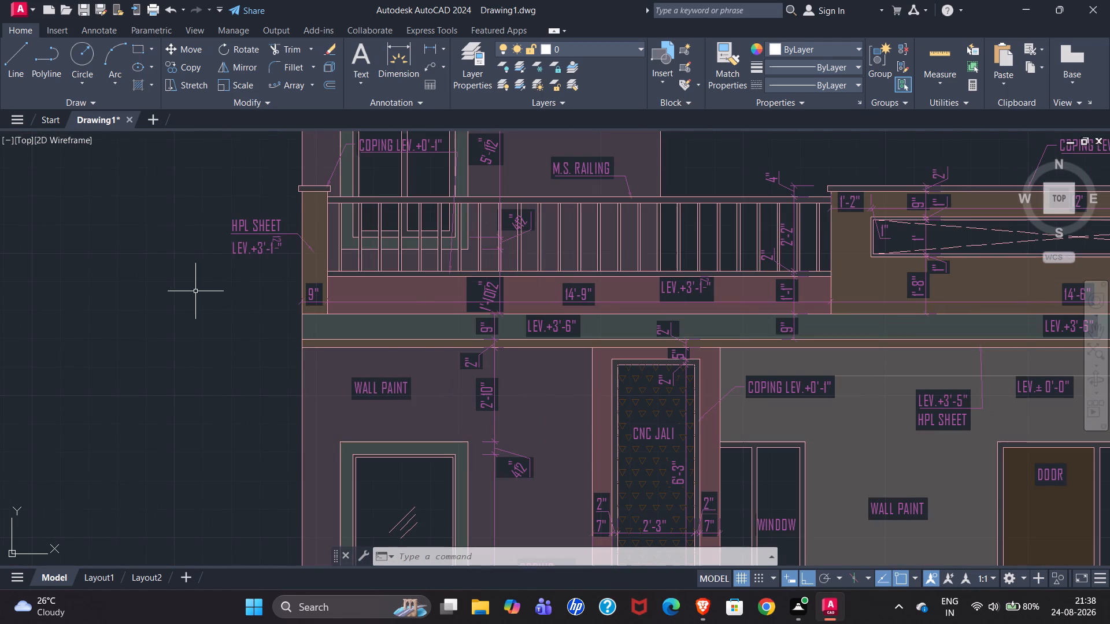
pyautogui.scroll(-1, 143, 298)
pyautogui.scroll(2, 247, 229)
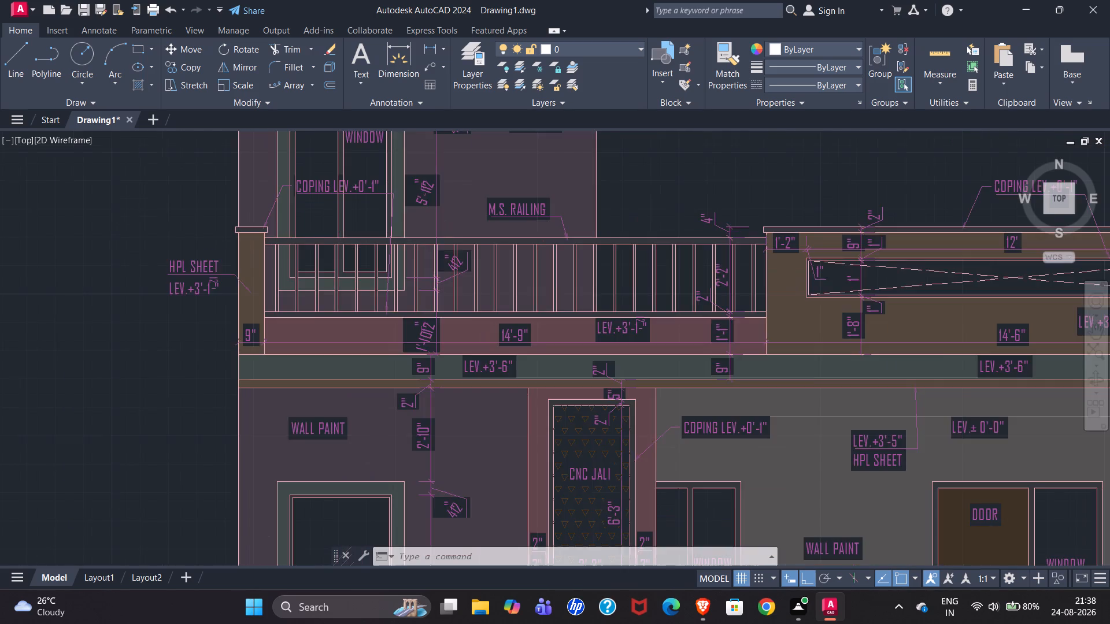
pyautogui.scroll(-1, 177, 235)
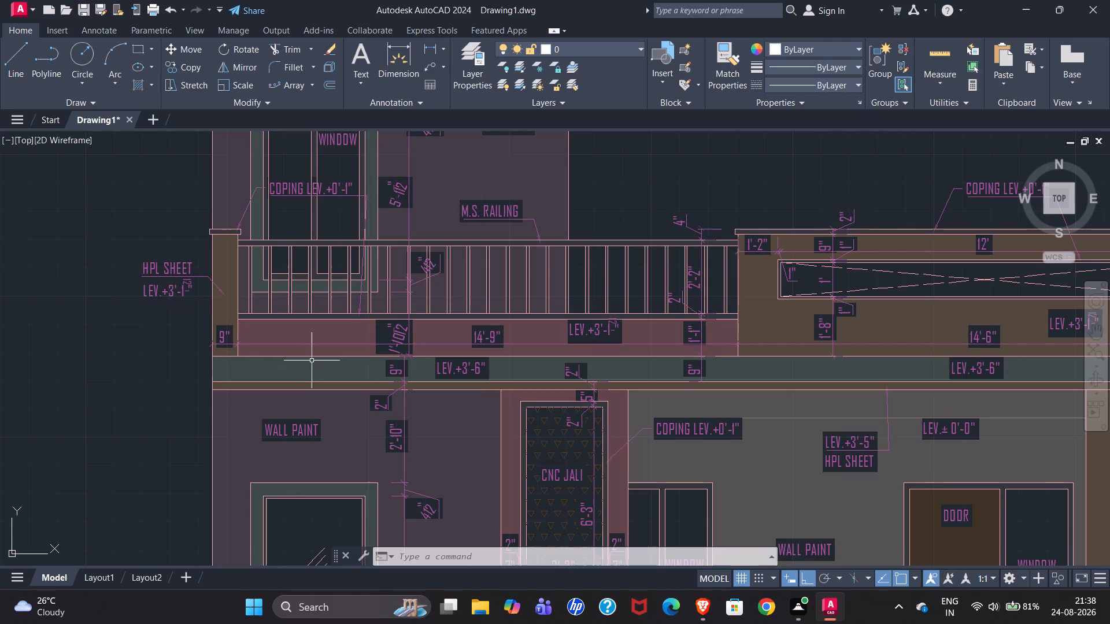
pyautogui.scroll(2, 319, 356)
pyautogui.scroll(-1, 140, 338)
pyautogui.scroll(-1, 93, 346)
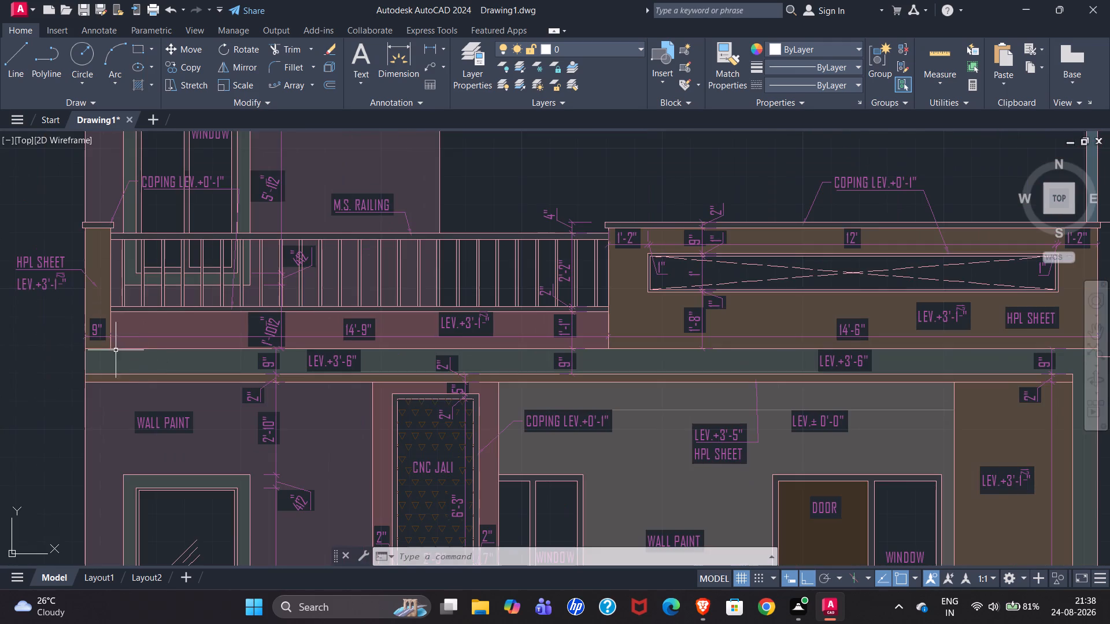
pyautogui.scroll(-1, 0, 337)
pyautogui.scroll(1, 658, 350)
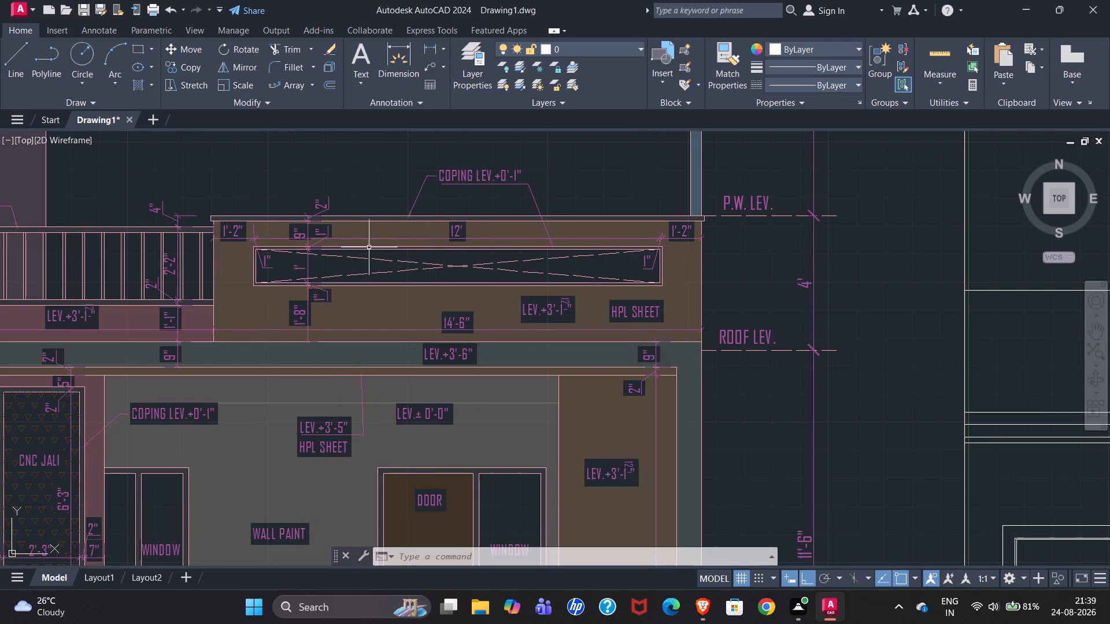
pyautogui.scroll(4, 308, 253)
pyautogui.scroll(-3, 308, 252)
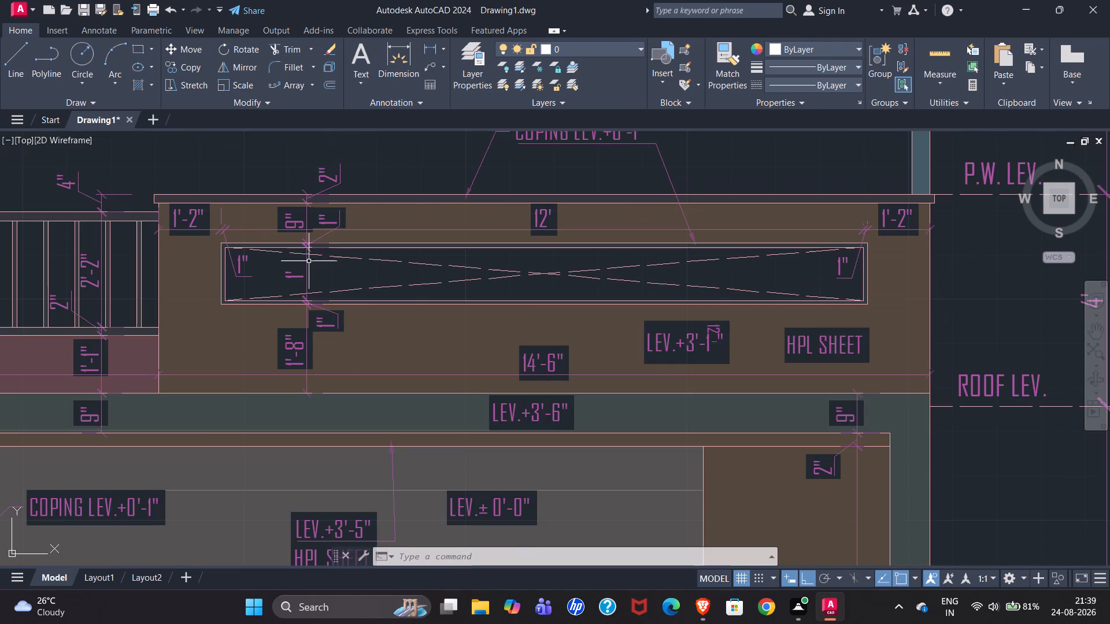
pyautogui.scroll(2, 302, 332)
pyautogui.scroll(-2, 285, 279)
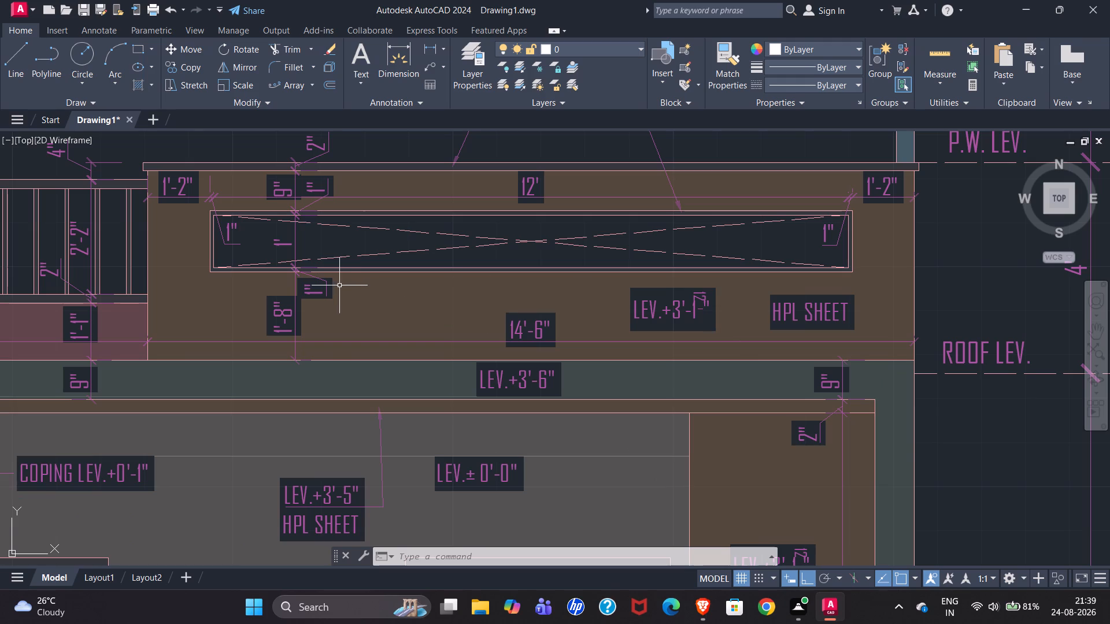
pyautogui.scroll(-2, 345, 284)
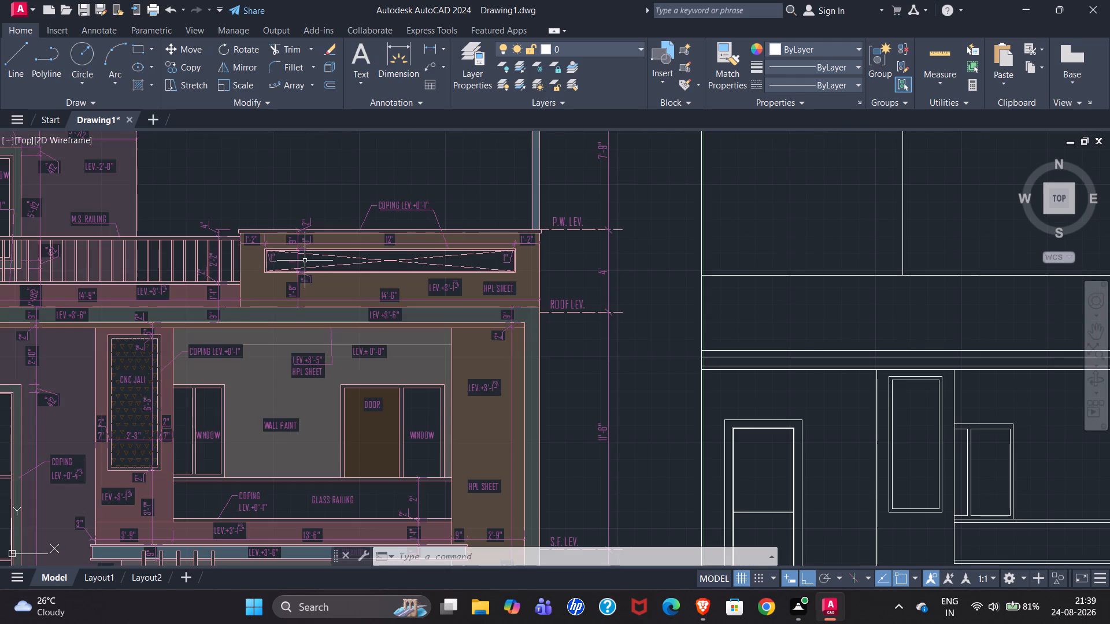
pyautogui.scroll(2, 220, 229)
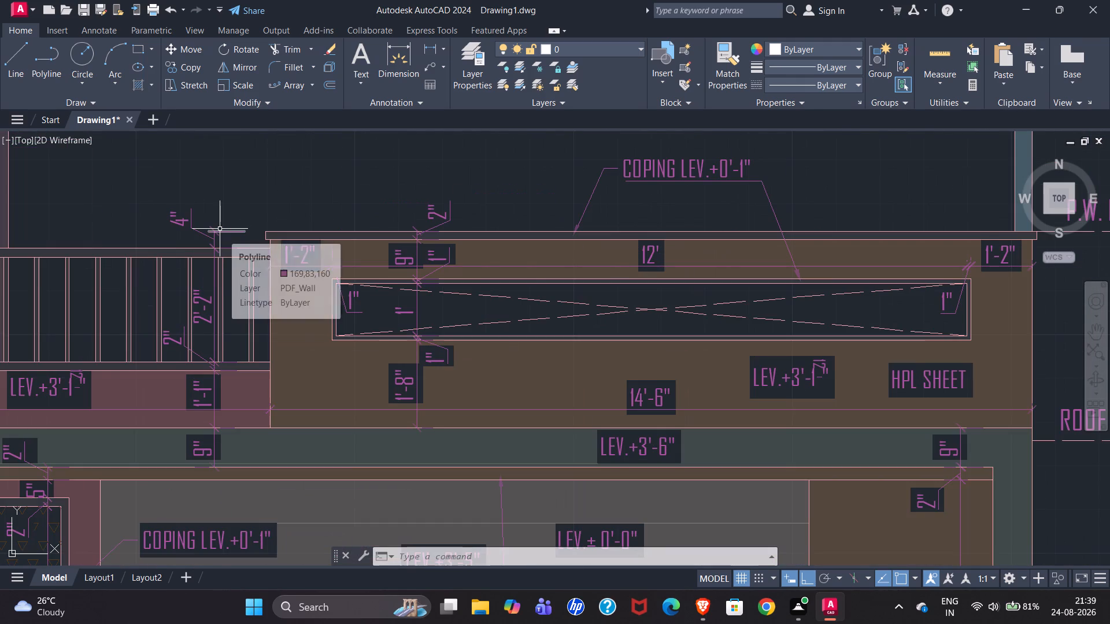
pyautogui.scroll(-1, 220, 229)
pyautogui.scroll(-1, 169, 239)
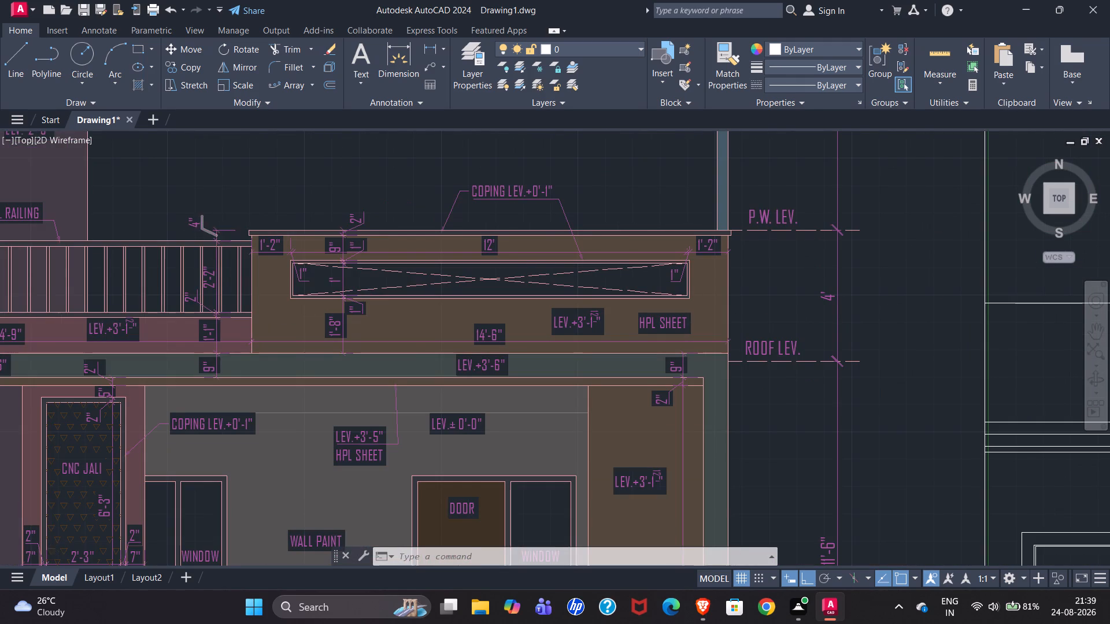
pyautogui.scroll(-1, 183, 241)
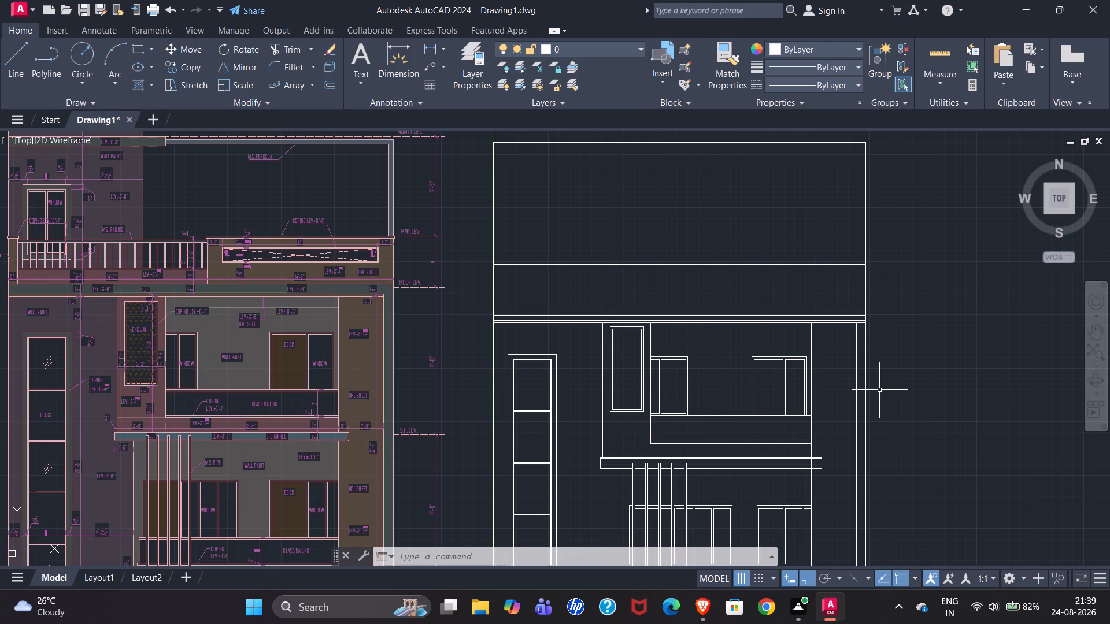
# Compare the redrawn elevation's ground floor, rolling shutter opening and entrance steps with the coloured reference.
pyautogui.scroll(-1, 802, 156)
pyautogui.scroll(1, 820, 463)
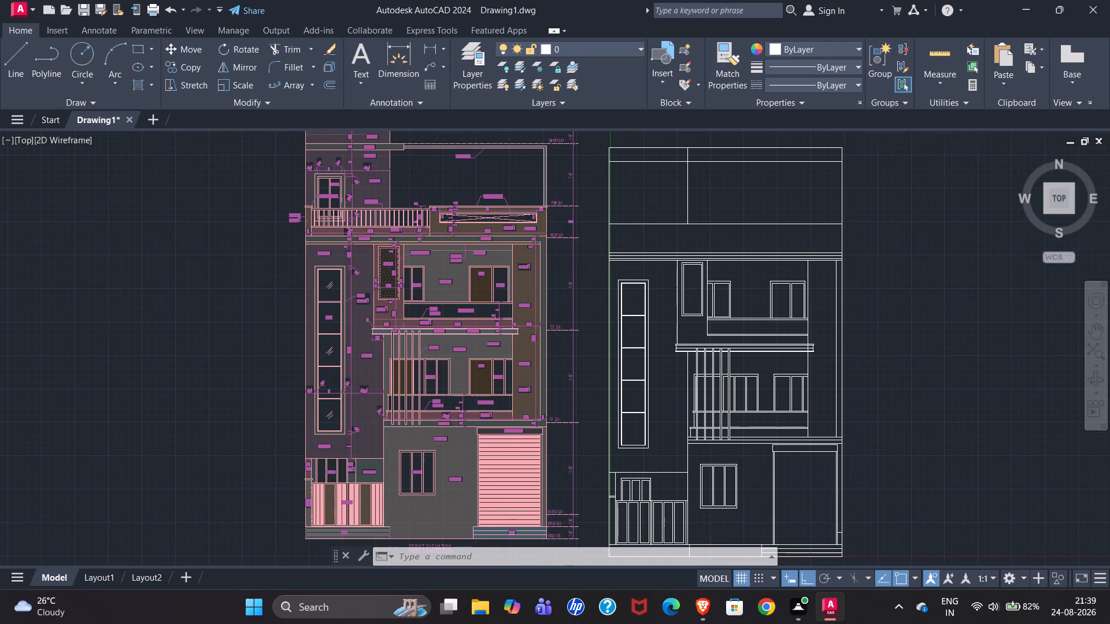
pyautogui.scroll(1, 819, 457)
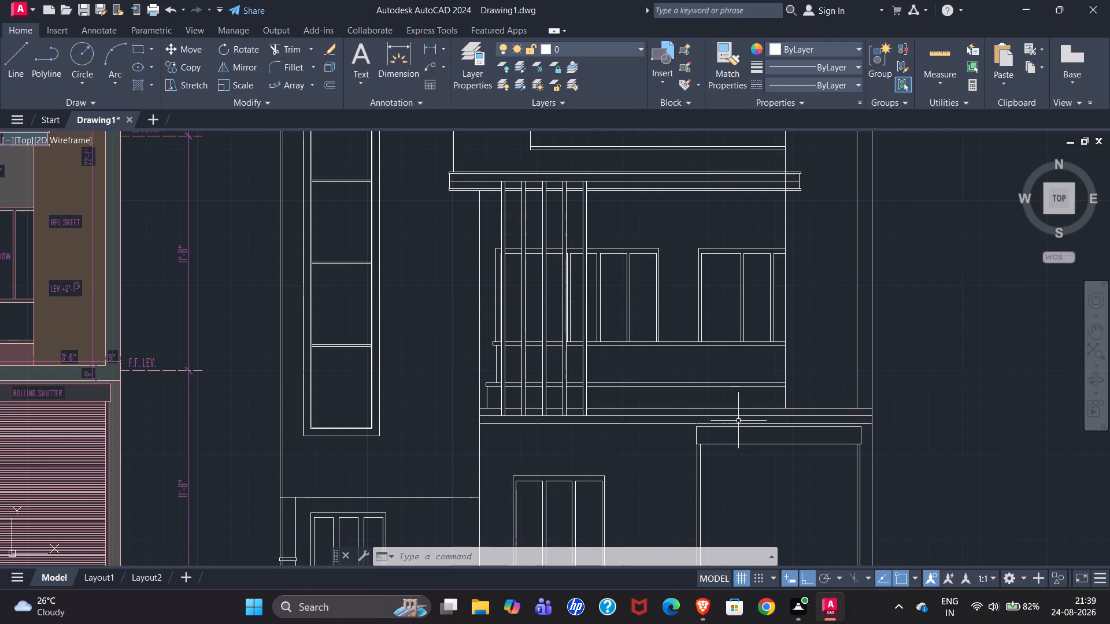
pyautogui.scroll(-1, 769, 268)
pyautogui.scroll(-1, 712, 363)
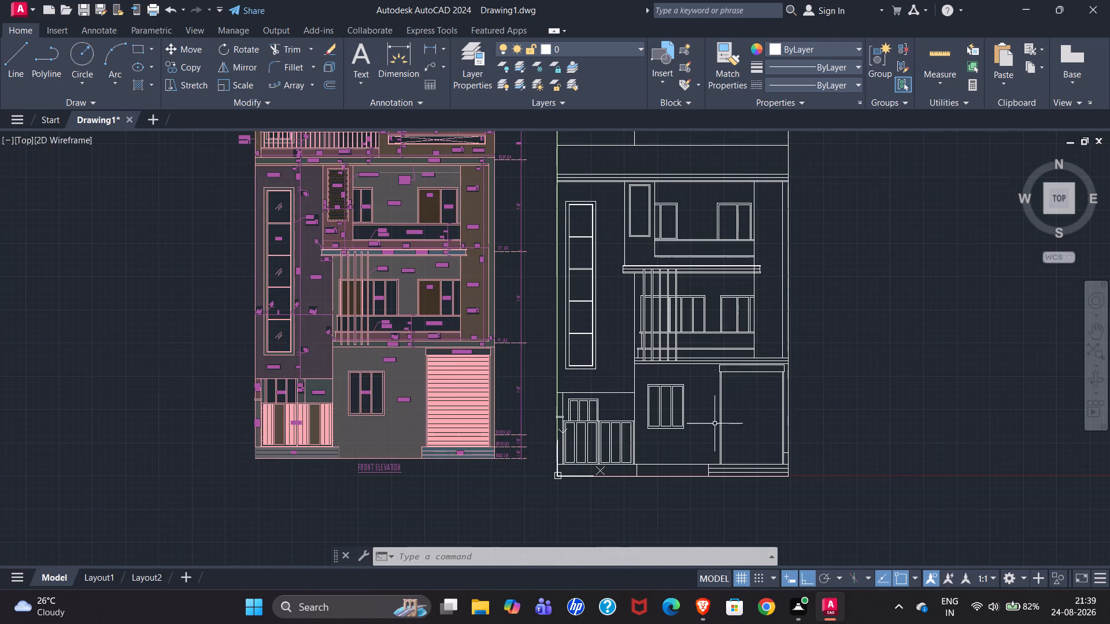
pyautogui.scroll(2, 697, 474)
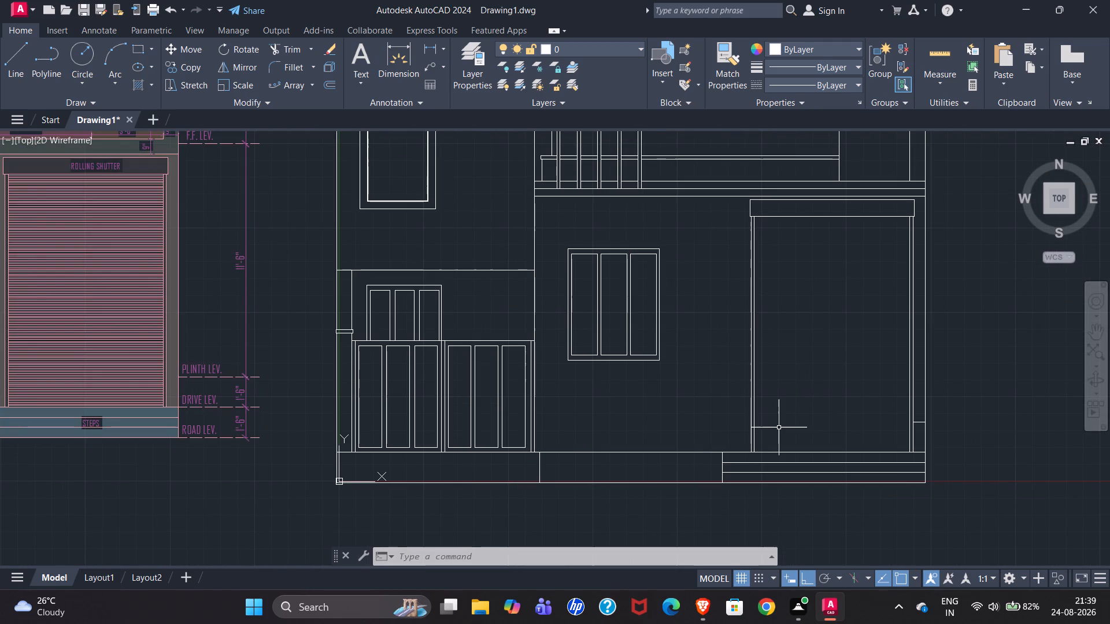
pyautogui.scroll(-1, 771, 440)
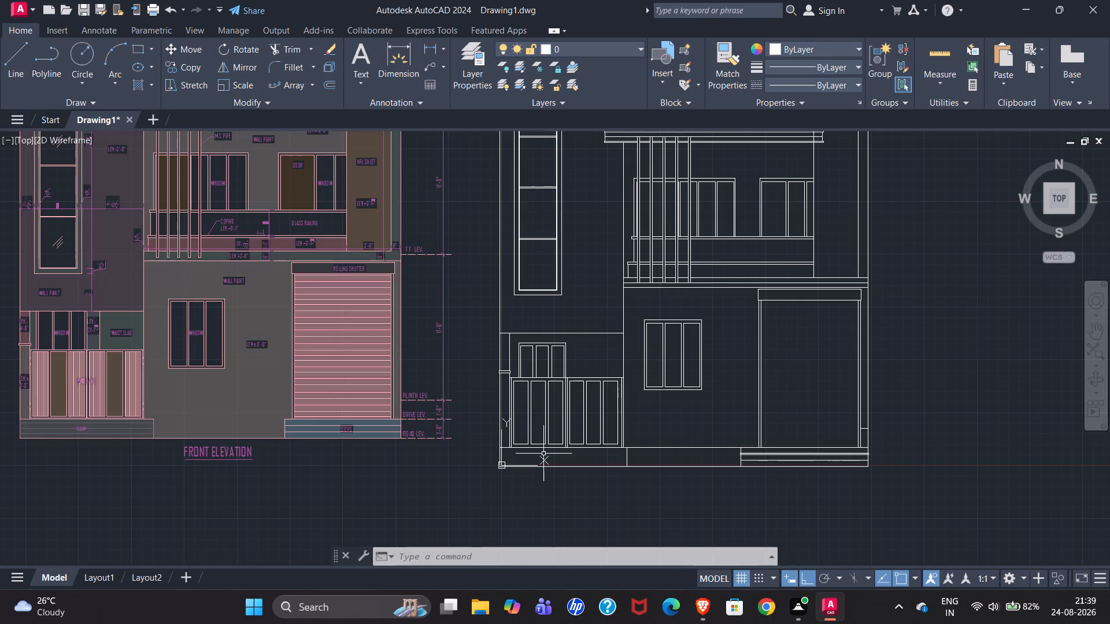
pyautogui.scroll(2, 289, 445)
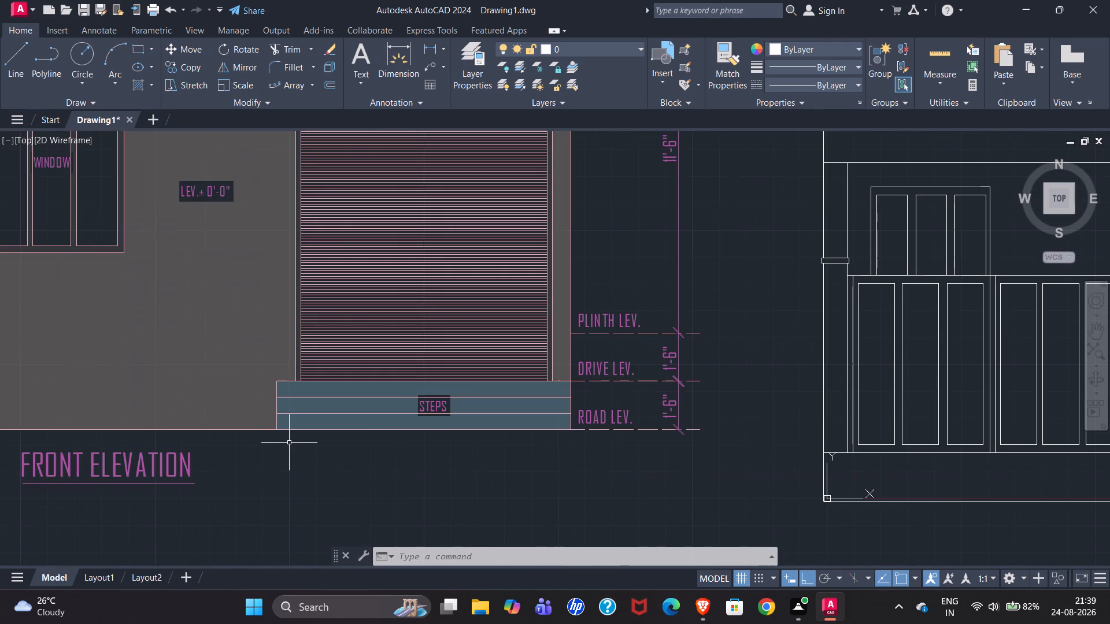
pyautogui.scroll(-3, 287, 443)
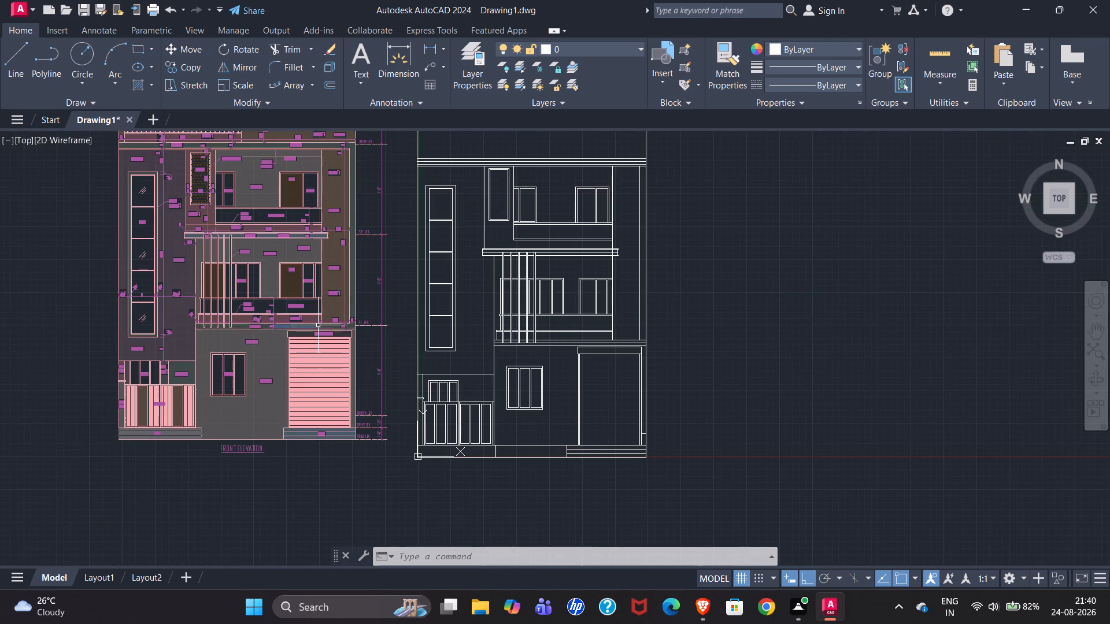
# Delete the horizontal line running through the middle of the 9" first-floor-level band above the rolling shutter in the redrawn elevation.
pyautogui.scroll(2, 318, 325)
pyautogui.scroll(-1, 318, 325)
pyautogui.scroll(2, 318, 325)
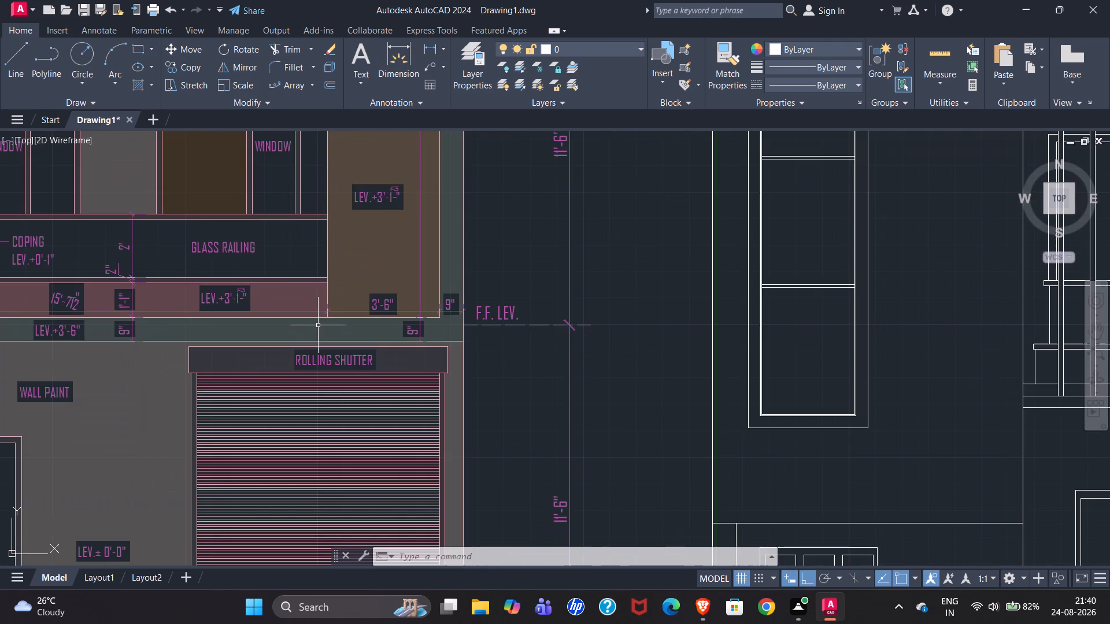
pyautogui.scroll(-2, 294, 338)
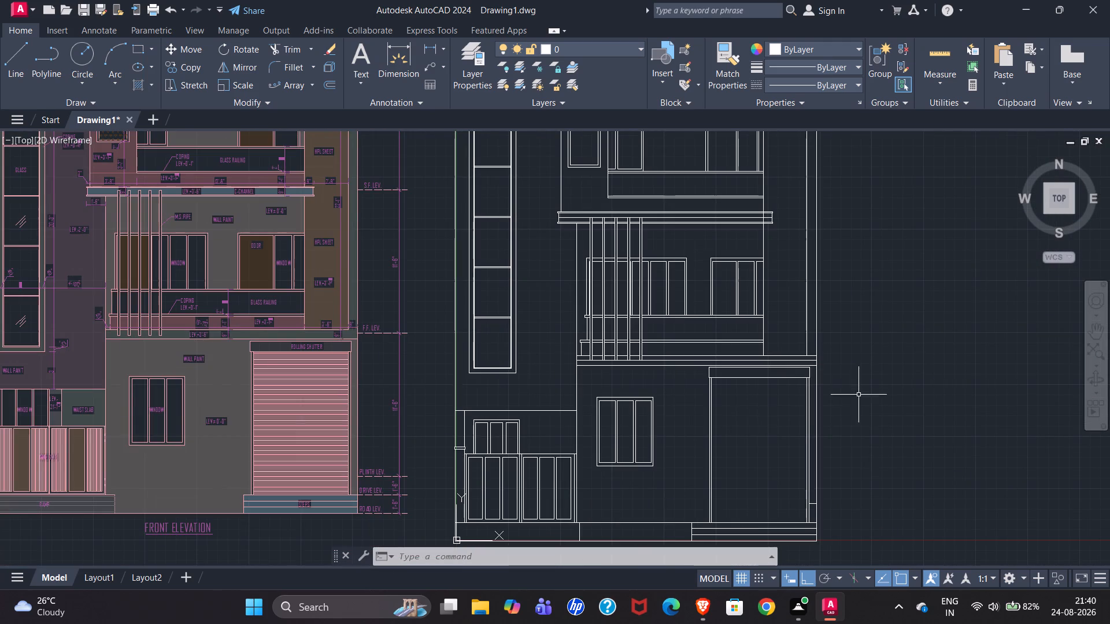
pyautogui.scroll(2, 833, 365)
pyautogui.scroll(-2, 763, 363)
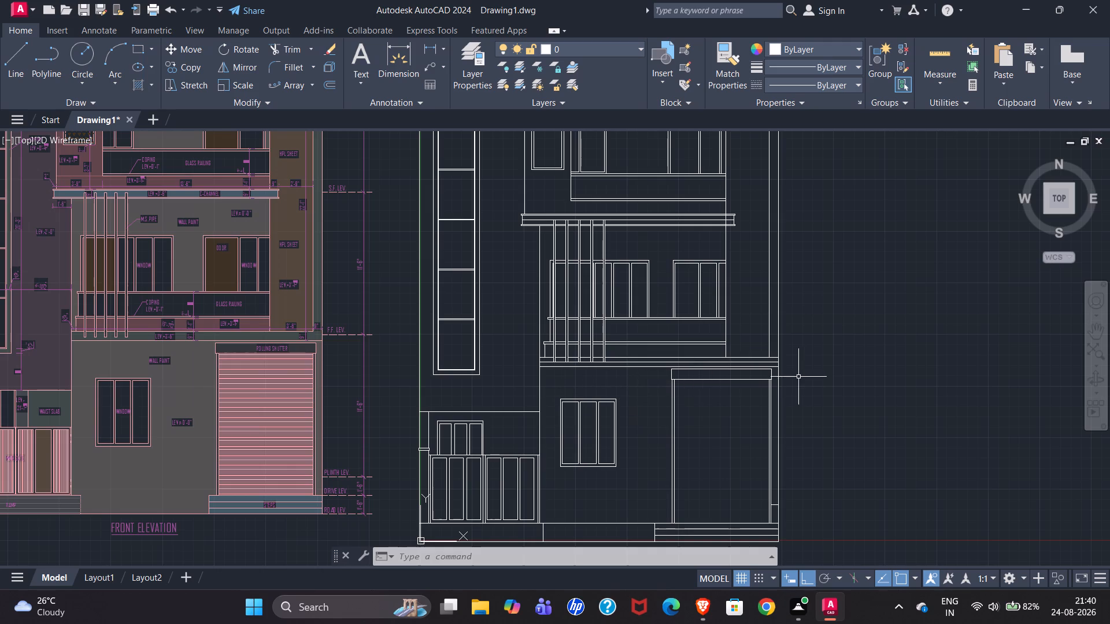
pyautogui.scroll(3, 768, 361)
pyautogui.scroll(-3, 772, 364)
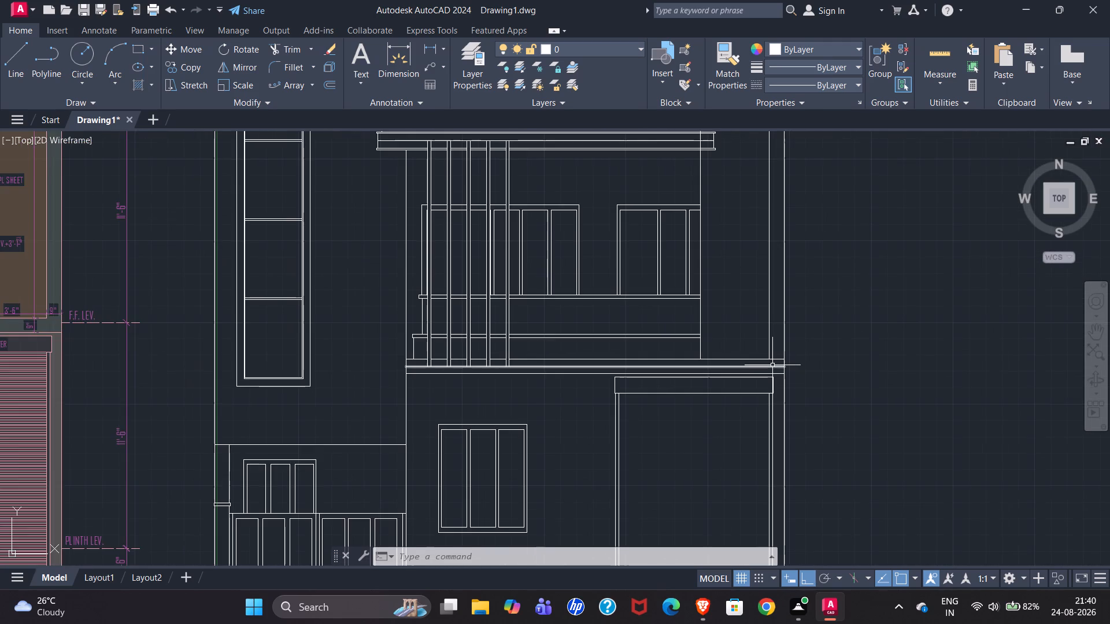
pyautogui.scroll(2, 749, 371)
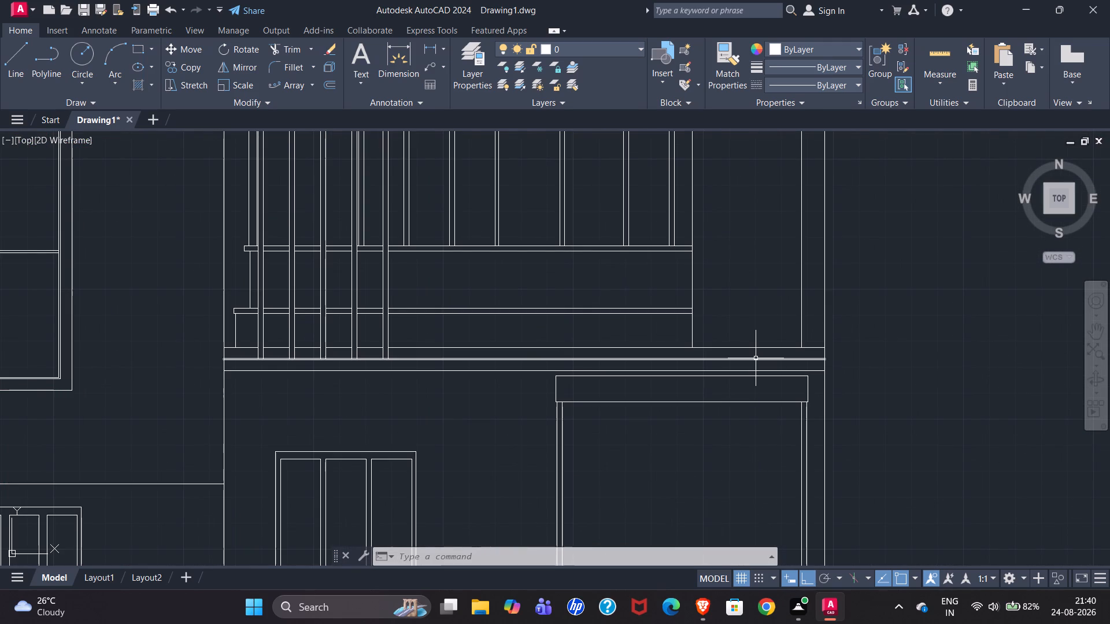
pyautogui.click(756, 358)
pyautogui.press('Delete')
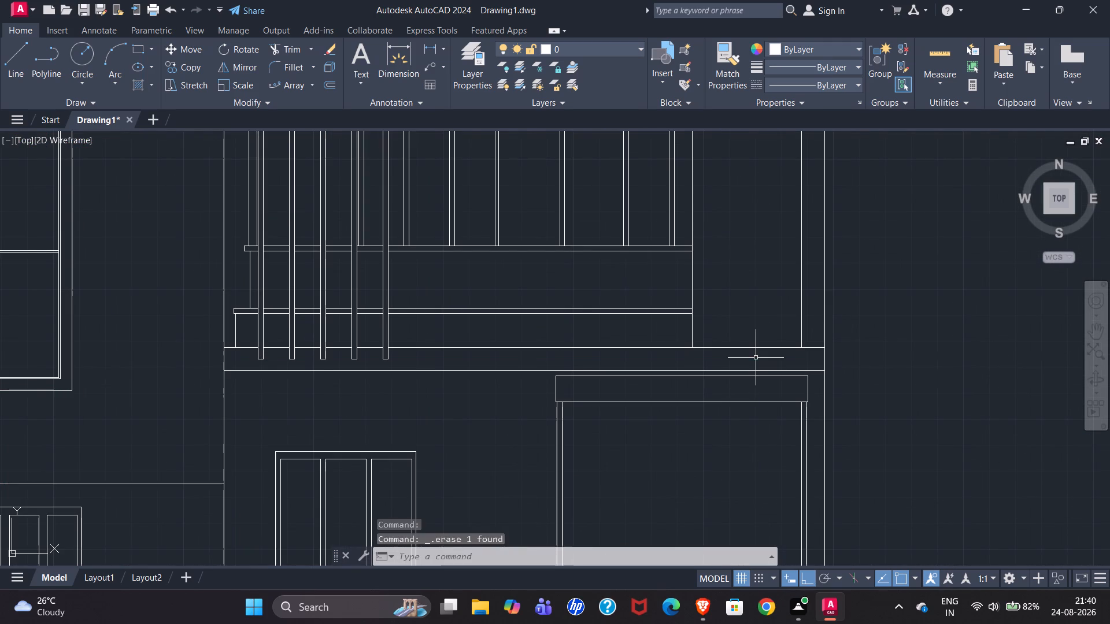
# Trim the first-floor band's top line between the HPL sheet column's outer edge and the building's outer edge.
pyautogui.write('tr')
pyautogui.press('Return')
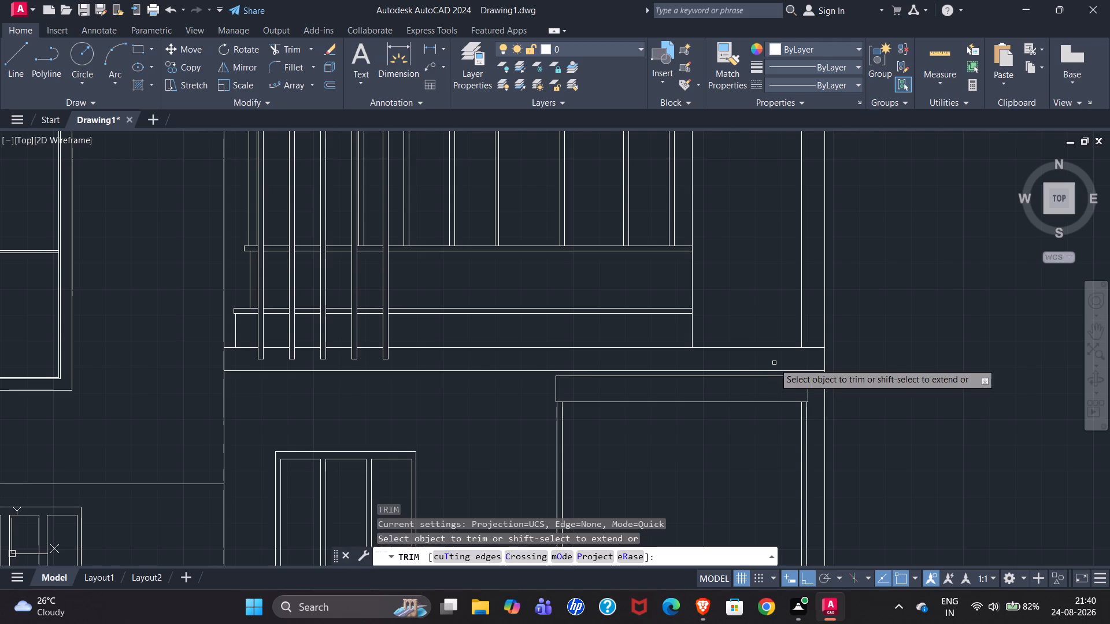
pyautogui.moveTo(808, 341); pyautogui.dragTo(808, 357)
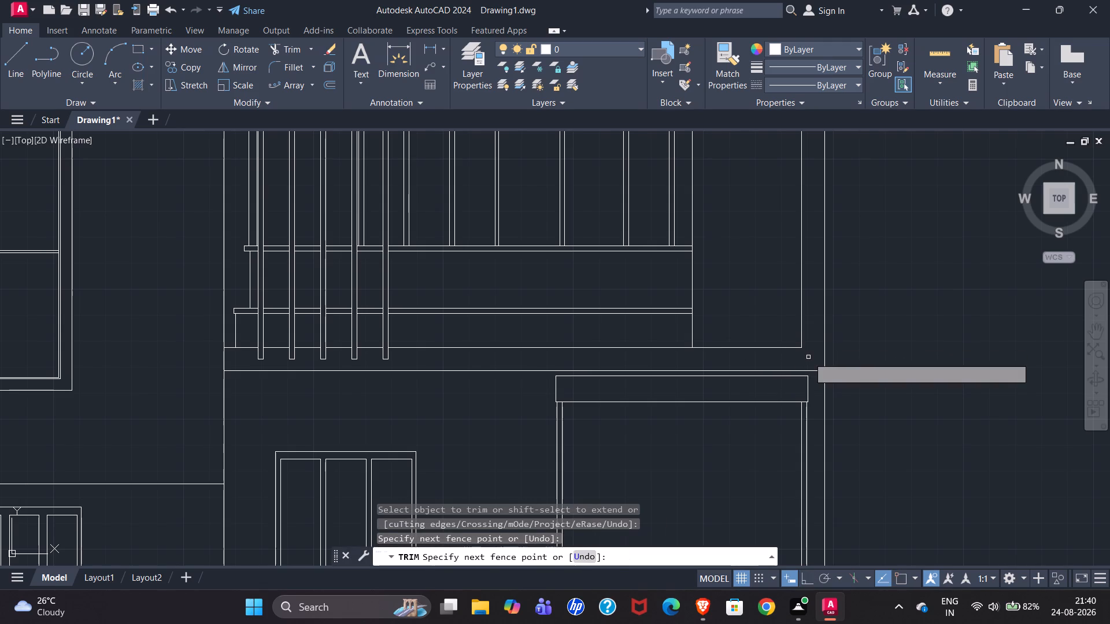
# Use Trim to remove the horizontal line running through the middle of the 9" roof-level band.
pyautogui.scroll(-2, 841, 352)
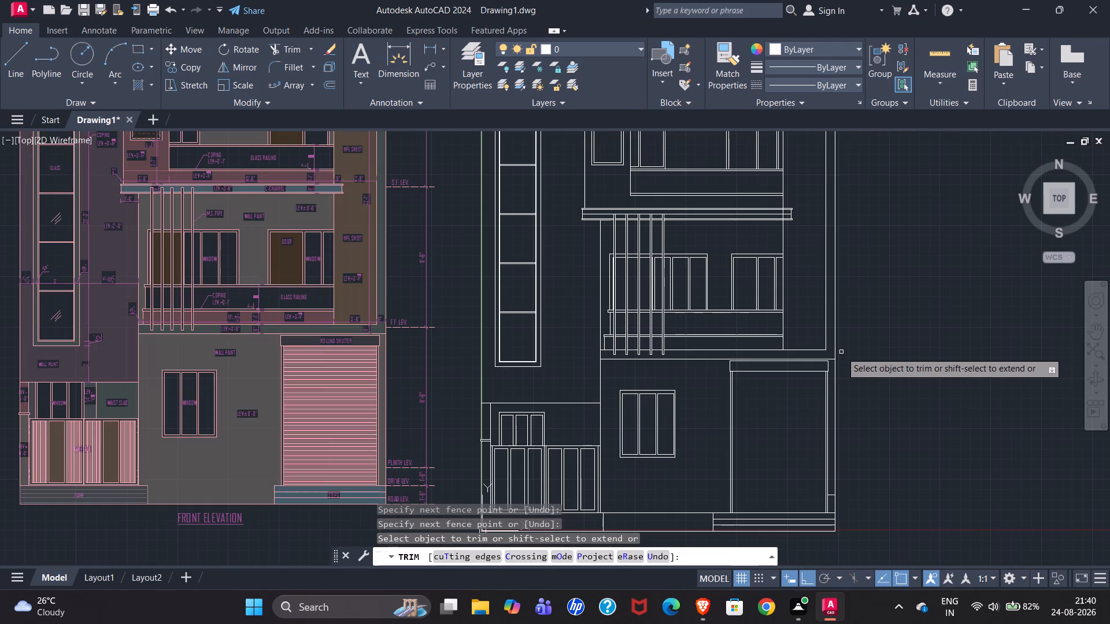
pyautogui.scroll(-1, 670, 396)
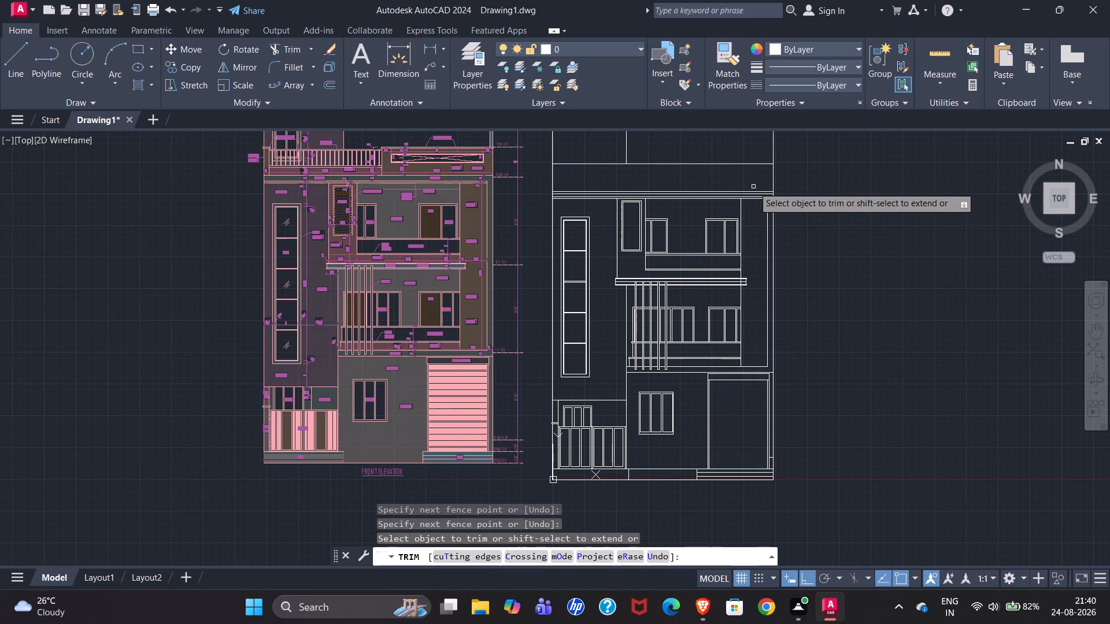
pyautogui.scroll(3, 754, 186)
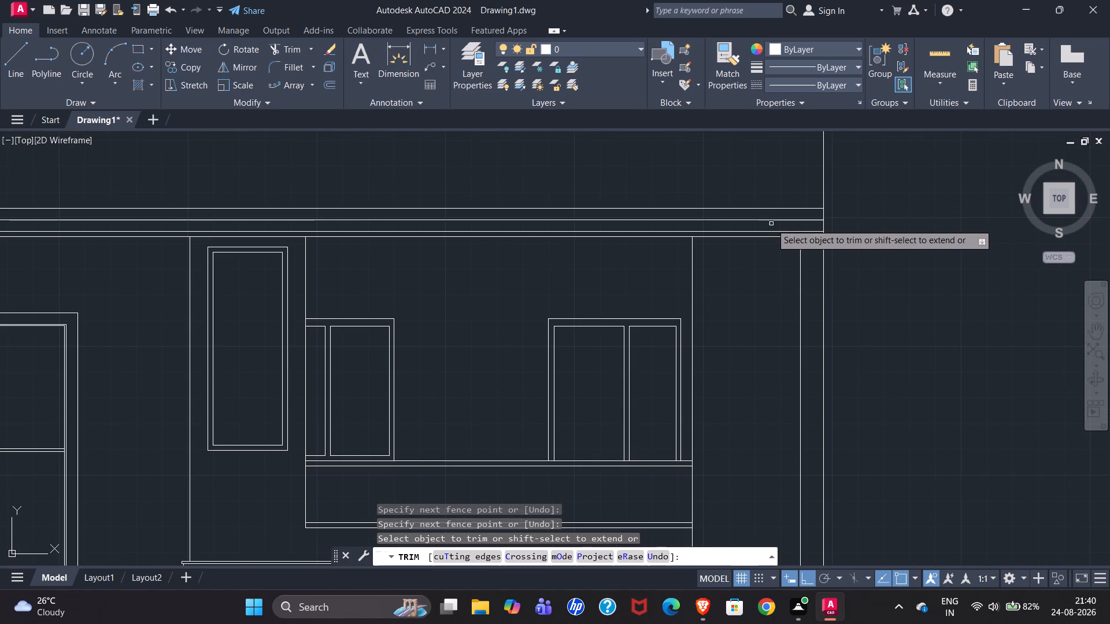
pyautogui.click(771, 220)
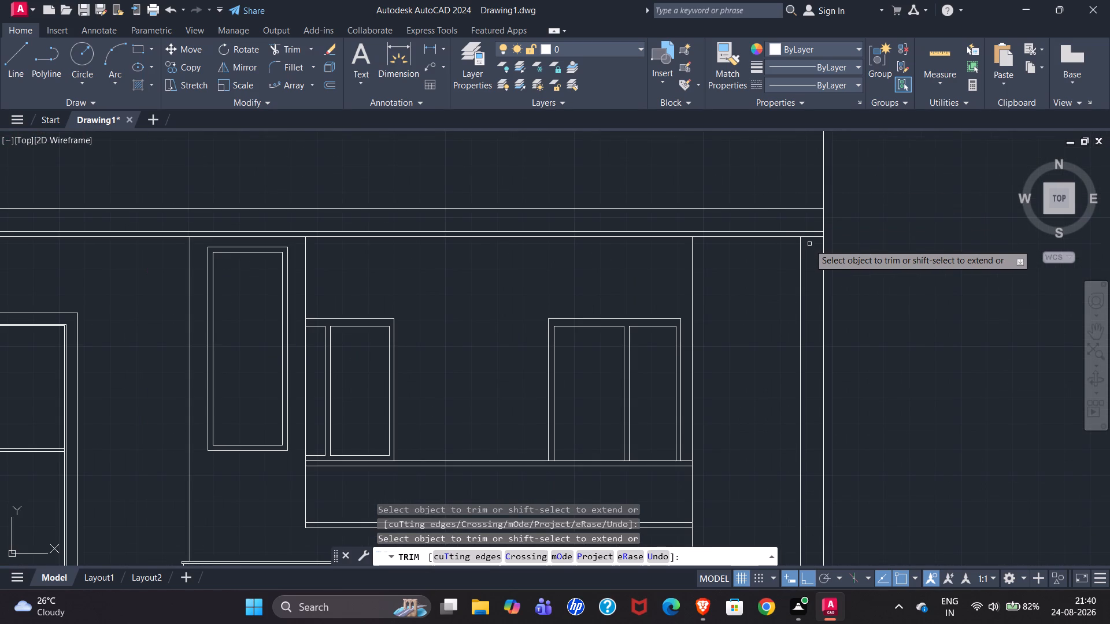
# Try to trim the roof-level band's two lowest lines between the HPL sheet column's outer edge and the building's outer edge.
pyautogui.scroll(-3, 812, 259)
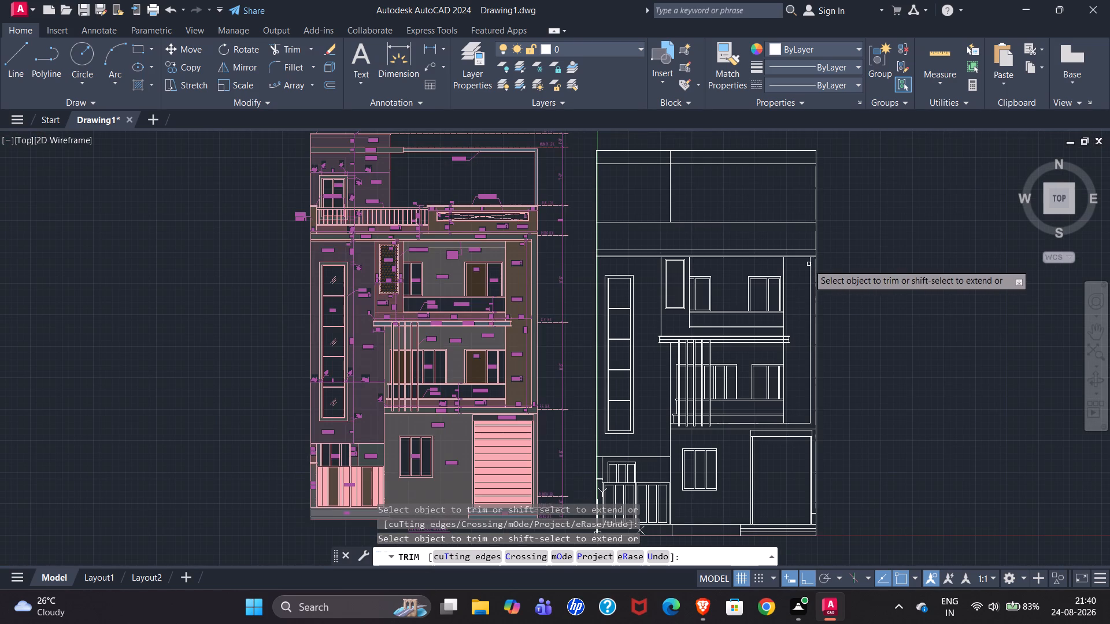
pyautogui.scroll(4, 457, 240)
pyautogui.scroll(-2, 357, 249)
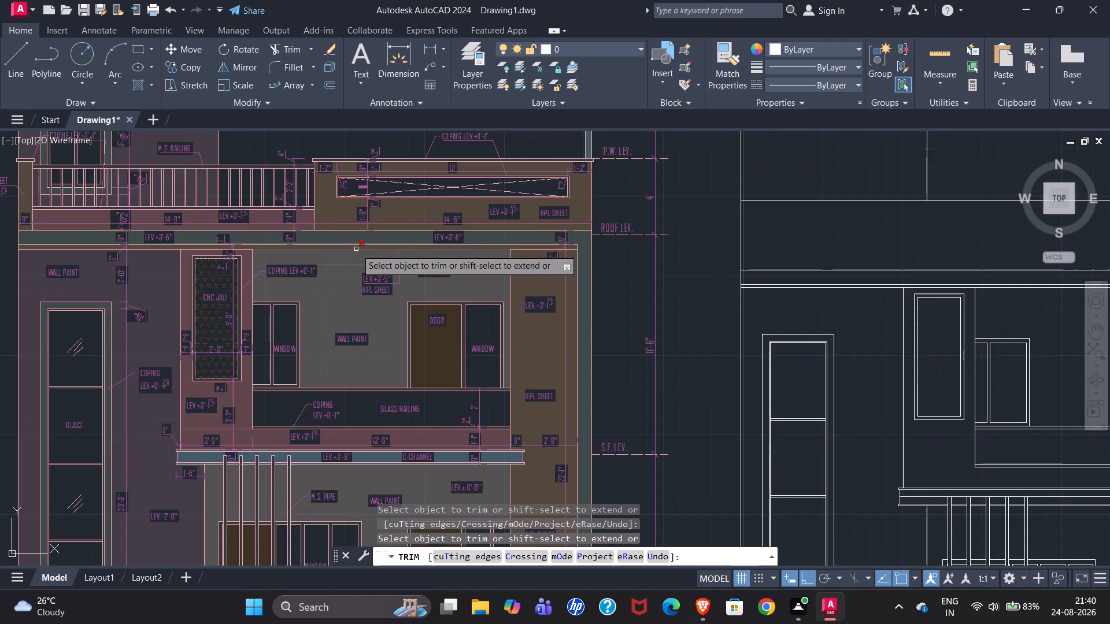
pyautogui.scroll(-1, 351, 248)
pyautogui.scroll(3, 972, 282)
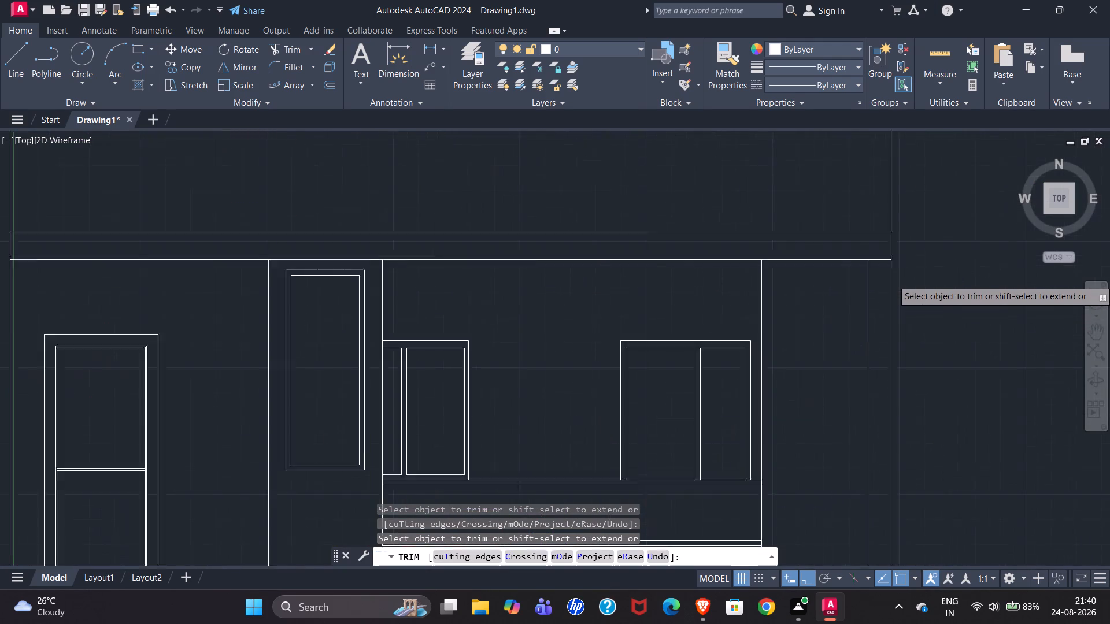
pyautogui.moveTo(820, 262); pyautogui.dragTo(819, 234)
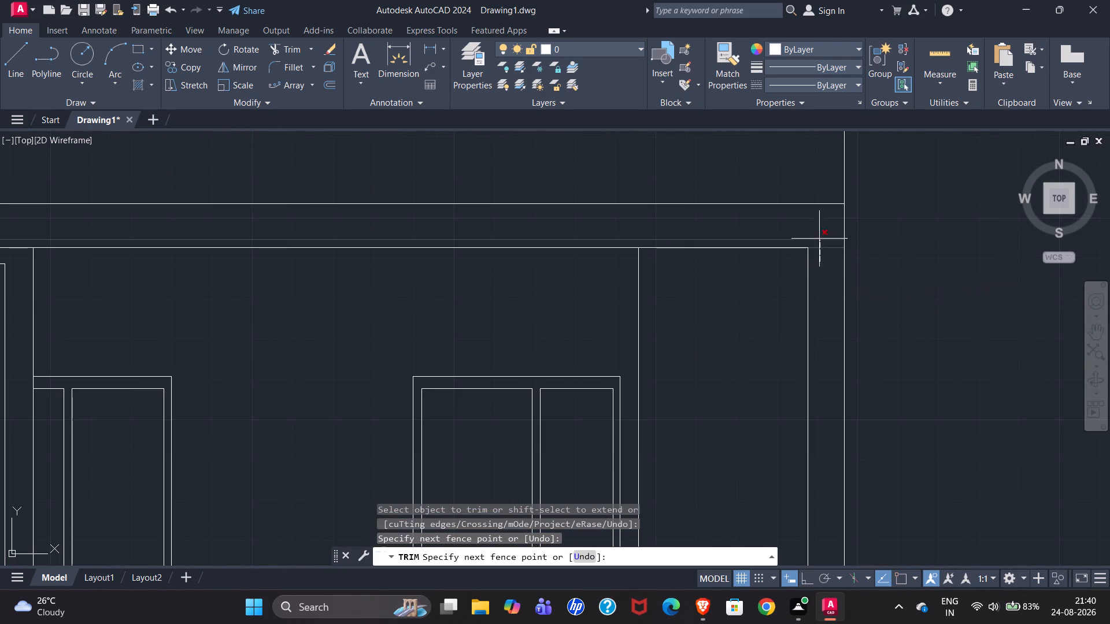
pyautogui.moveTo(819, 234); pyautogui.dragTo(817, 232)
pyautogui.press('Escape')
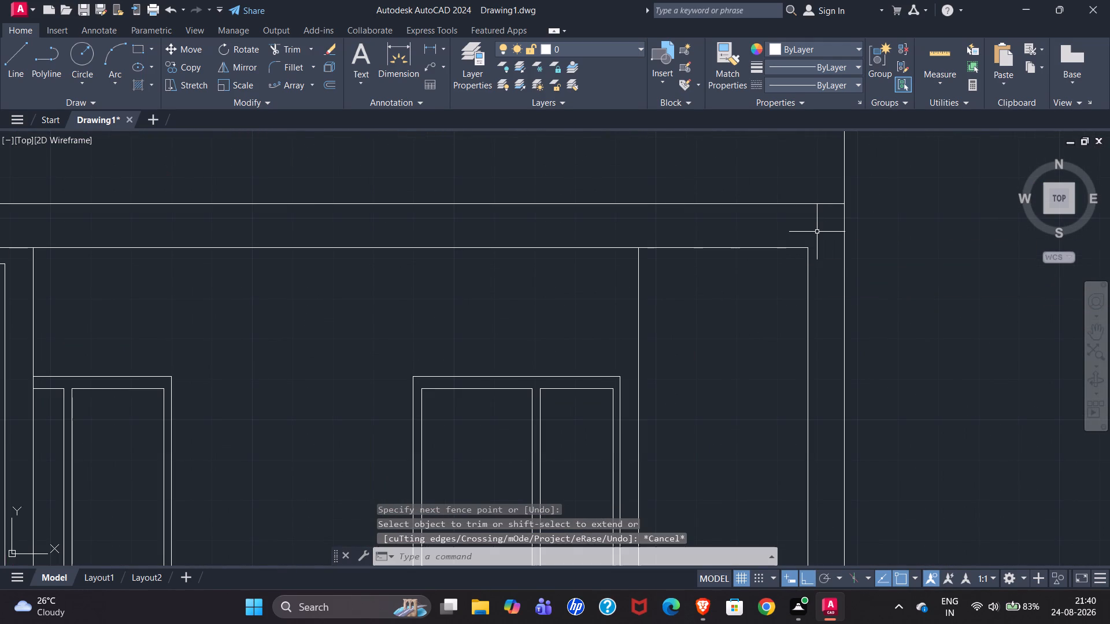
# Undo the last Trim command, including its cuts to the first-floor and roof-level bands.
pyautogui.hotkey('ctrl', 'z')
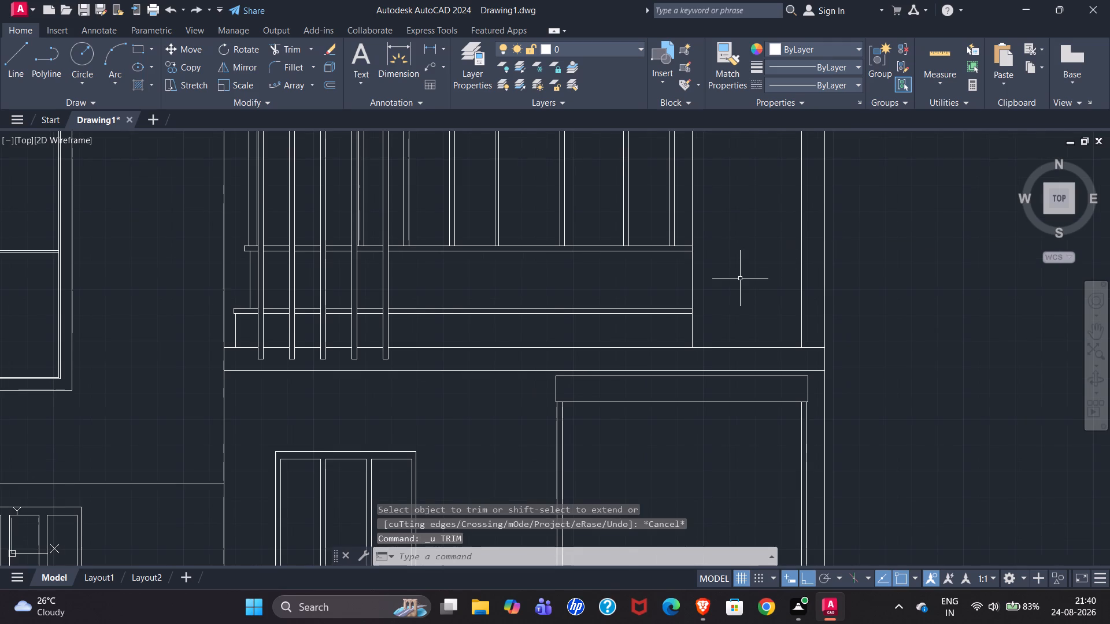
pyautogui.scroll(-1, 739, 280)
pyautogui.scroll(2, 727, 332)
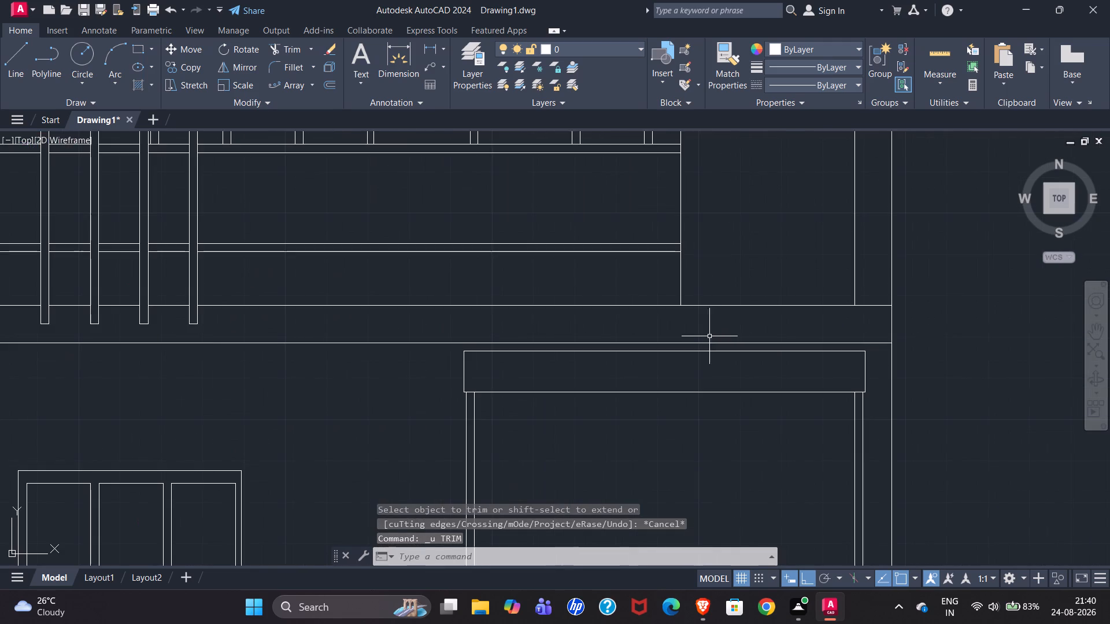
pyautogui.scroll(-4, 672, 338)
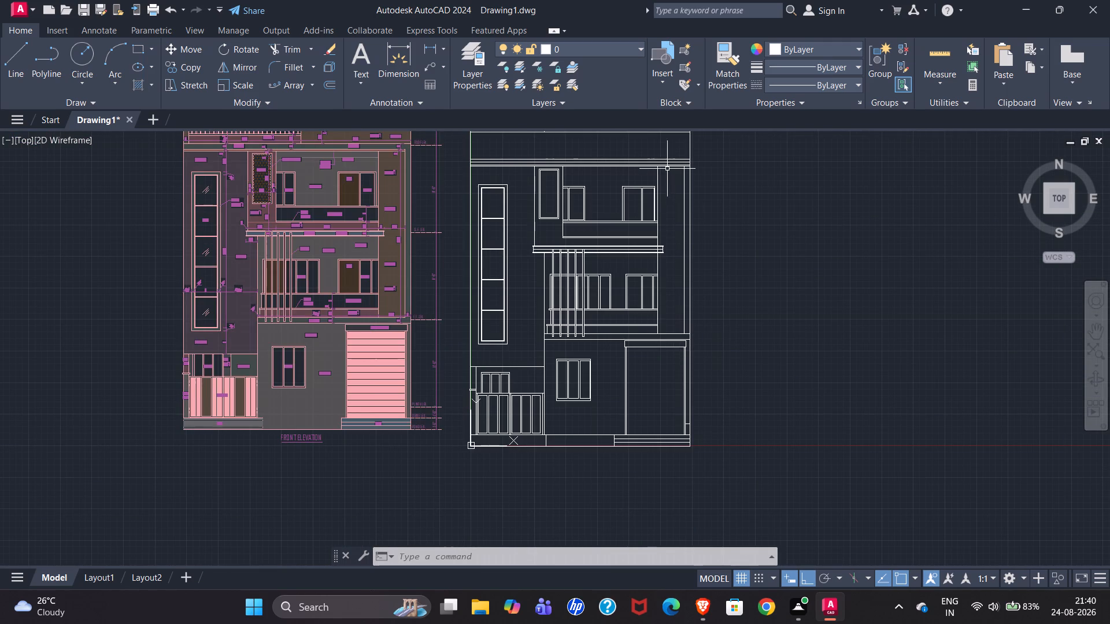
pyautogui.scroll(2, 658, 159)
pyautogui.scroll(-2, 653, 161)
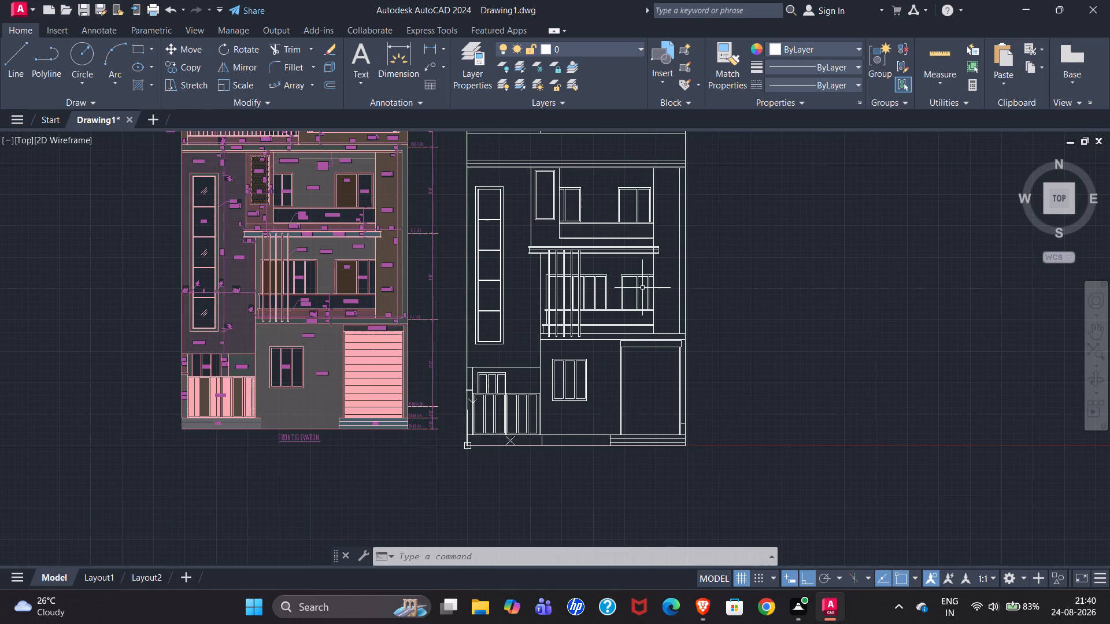
# Trim the first-floor band's top line between the HPL sheet column's outer edge and the building's outer edge.
pyautogui.write('re')
pyautogui.press('BackSpace')
pyautogui.press('BackSpace')
pyautogui.write('tr')
pyautogui.press('Return')
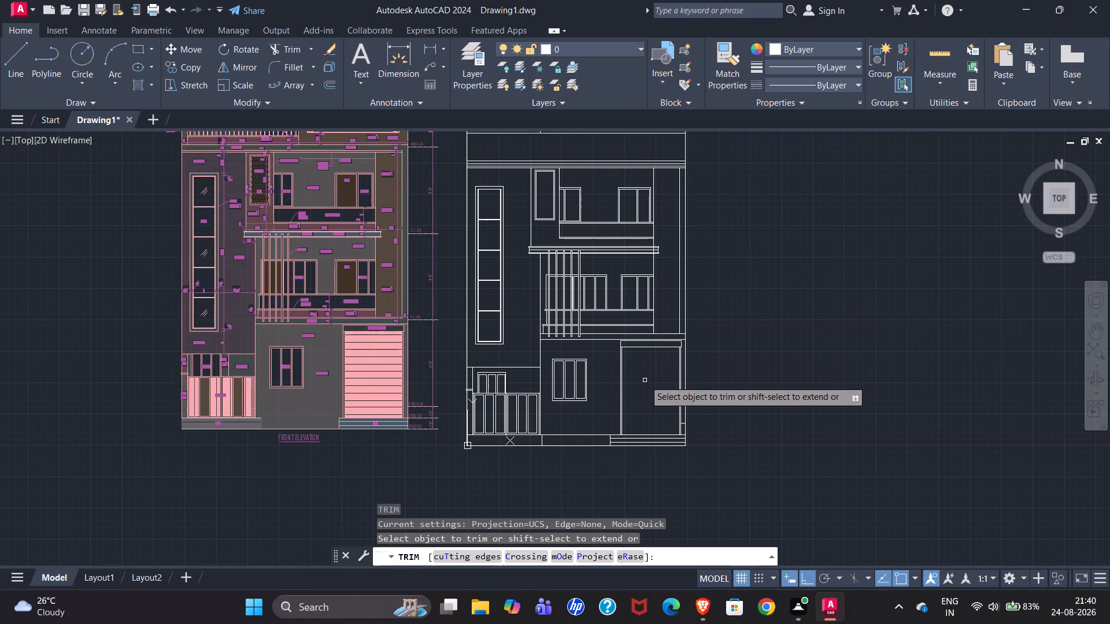
pyautogui.scroll(3, 661, 352)
pyautogui.scroll(-1, 710, 336)
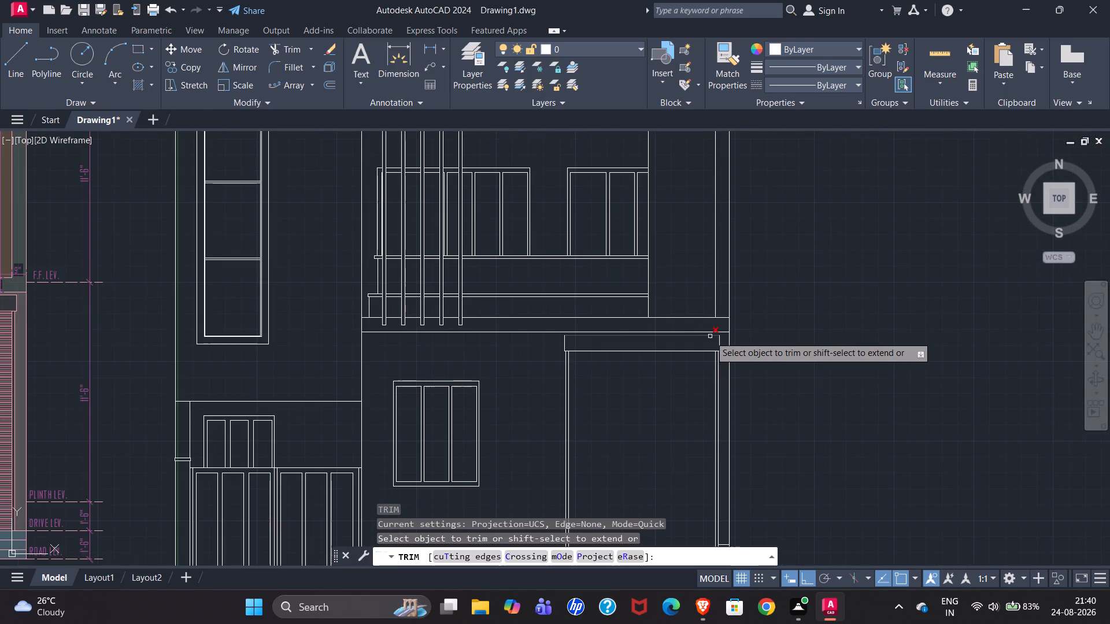
pyautogui.scroll(-2, 710, 336)
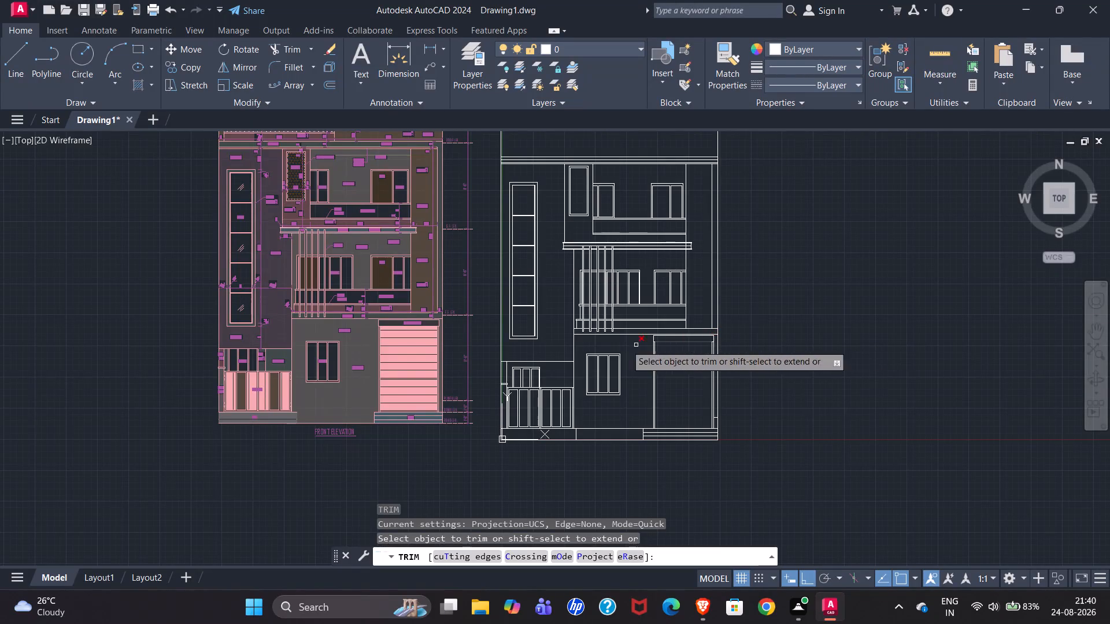
pyautogui.scroll(3, 711, 337)
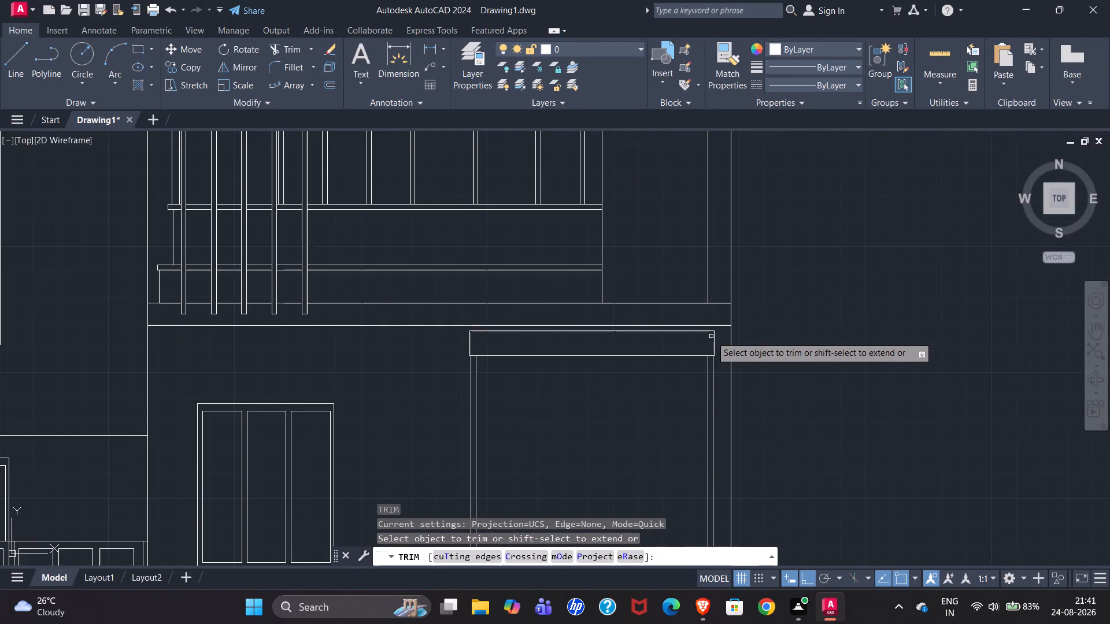
pyautogui.moveTo(721, 291); pyautogui.dragTo(714, 311)
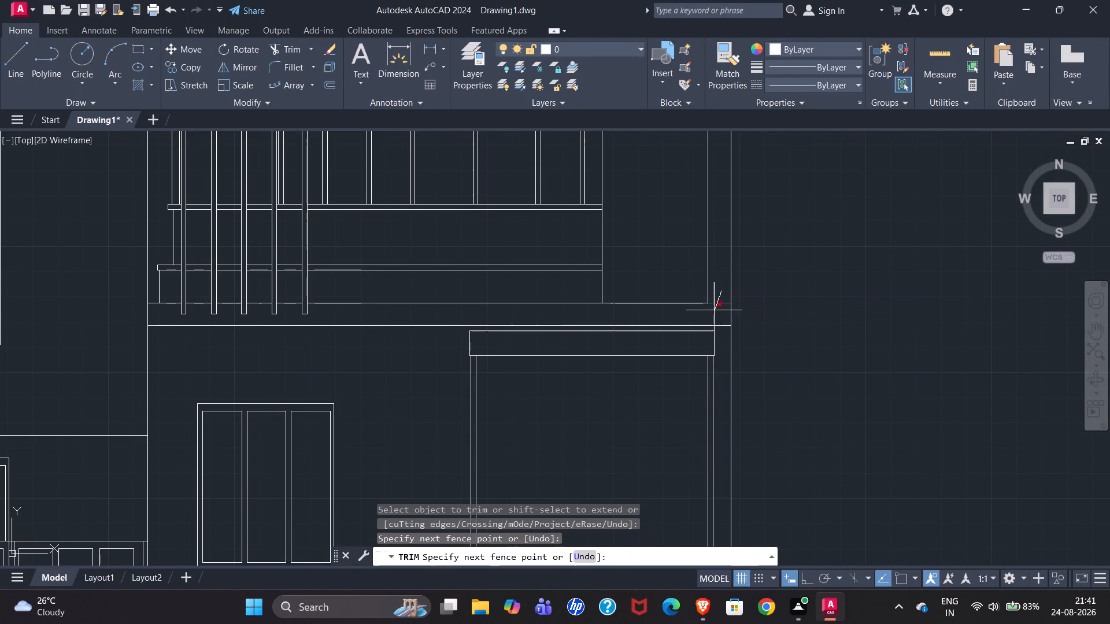
pyautogui.moveTo(714, 311); pyautogui.dragTo(714, 311)
pyautogui.scroll(-1, 757, 384)
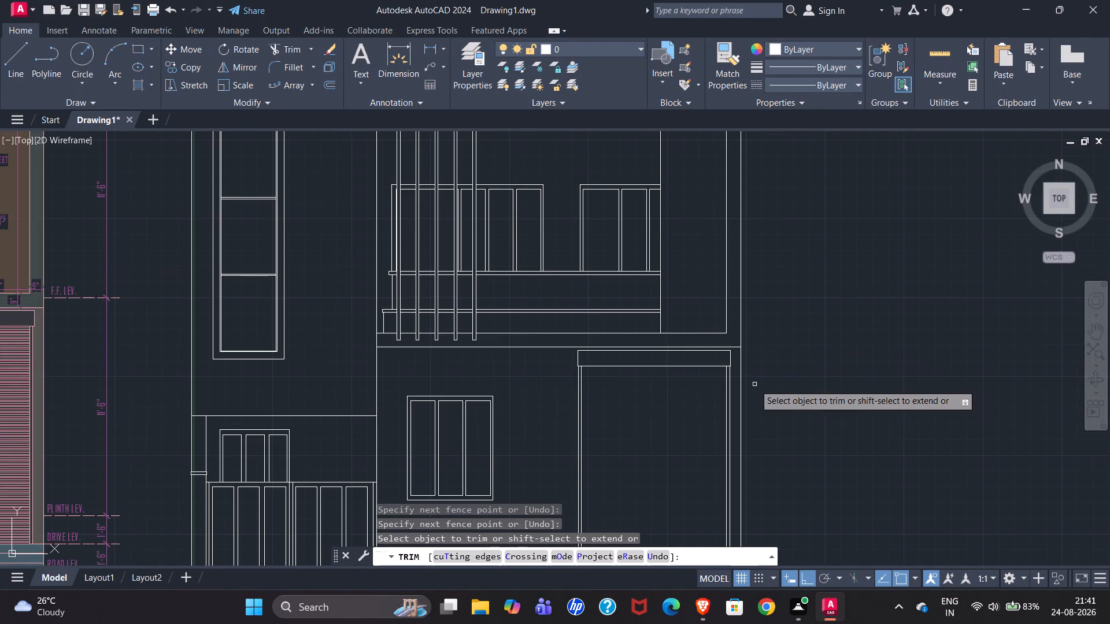
pyautogui.scroll(-2, 707, 398)
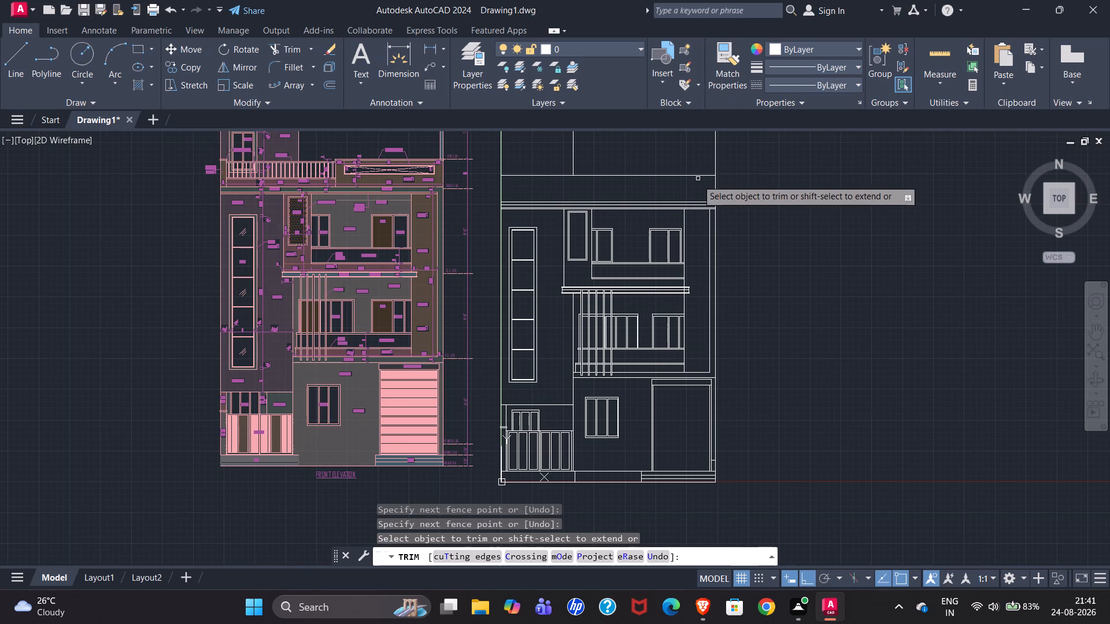
# Trim the lowest line below the roof-level band between the HPL sheet column's outer edge and the building's outer edge.
pyautogui.scroll(3, 691, 188)
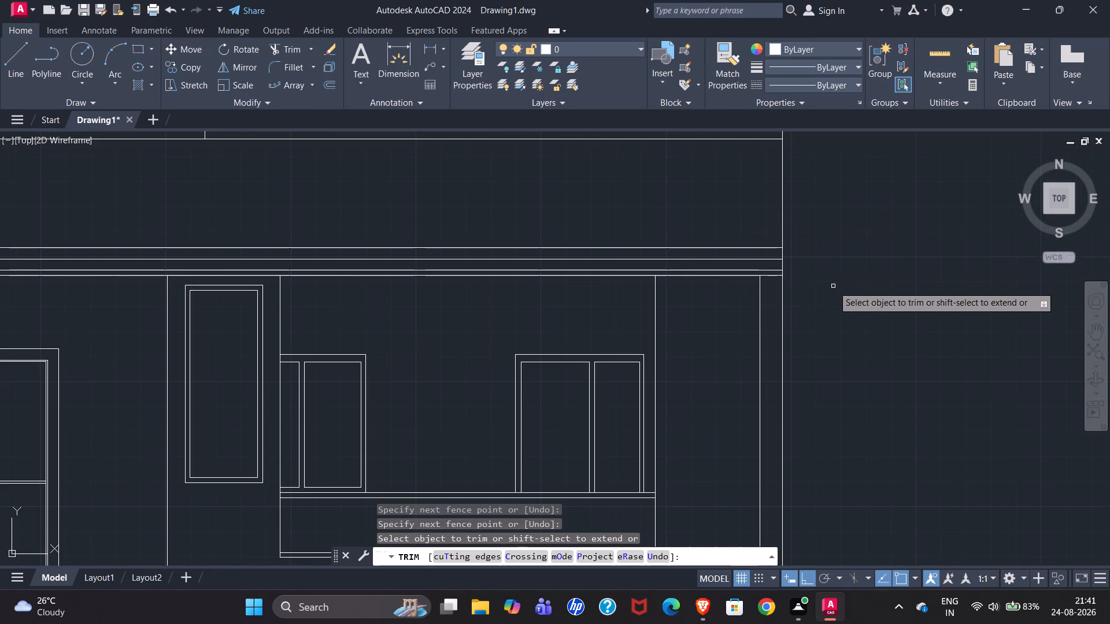
pyautogui.scroll(-2, 806, 293)
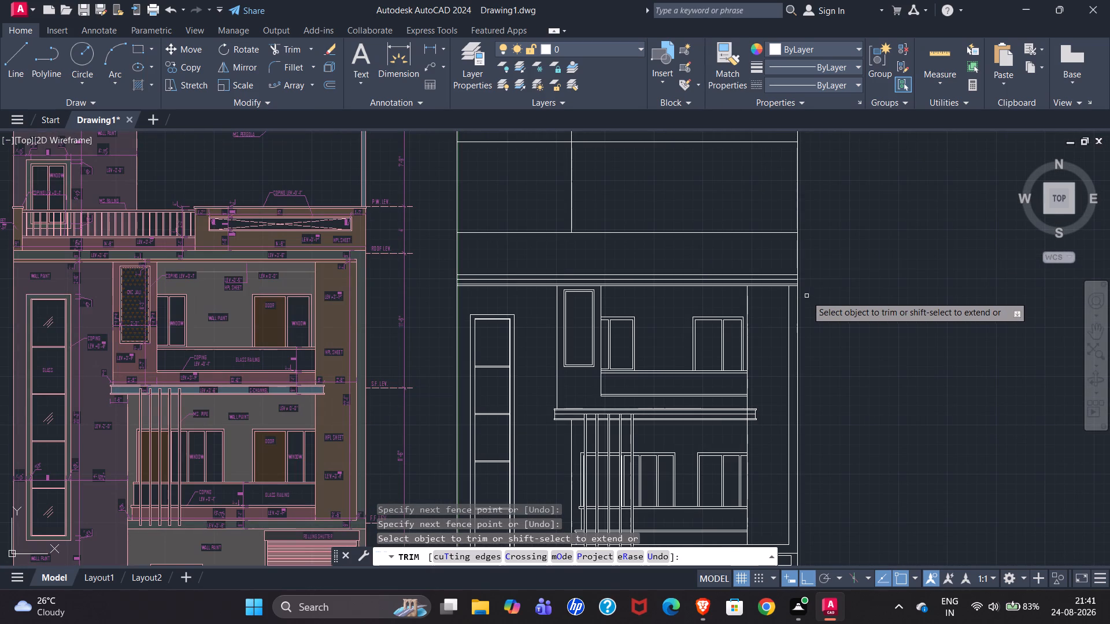
pyautogui.scroll(3, 775, 299)
pyautogui.scroll(-2, 743, 300)
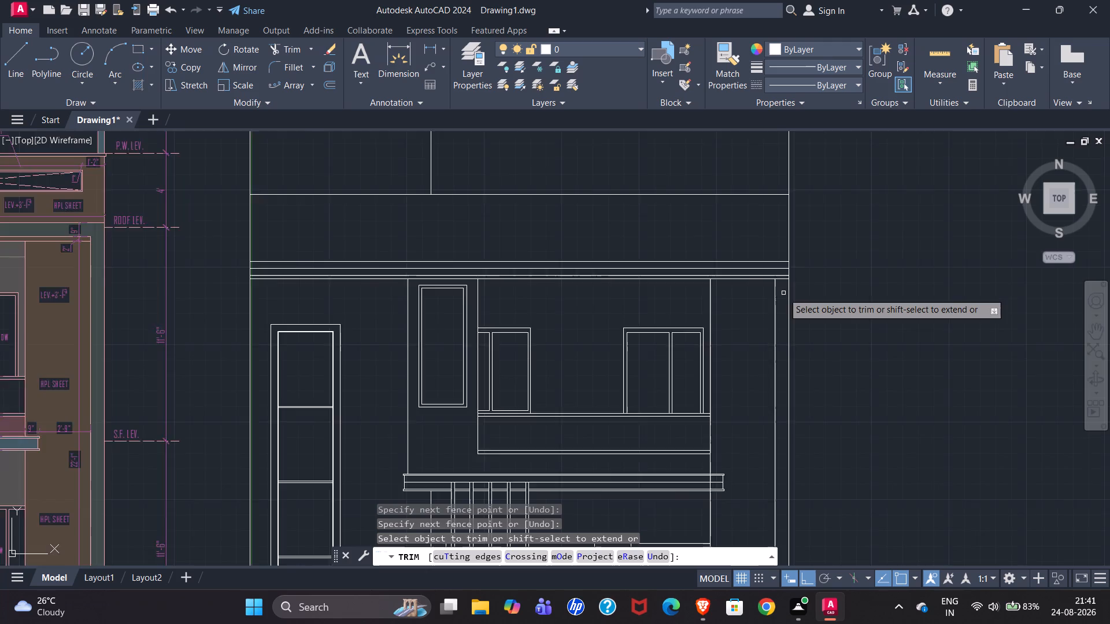
pyautogui.scroll(1, 783, 293)
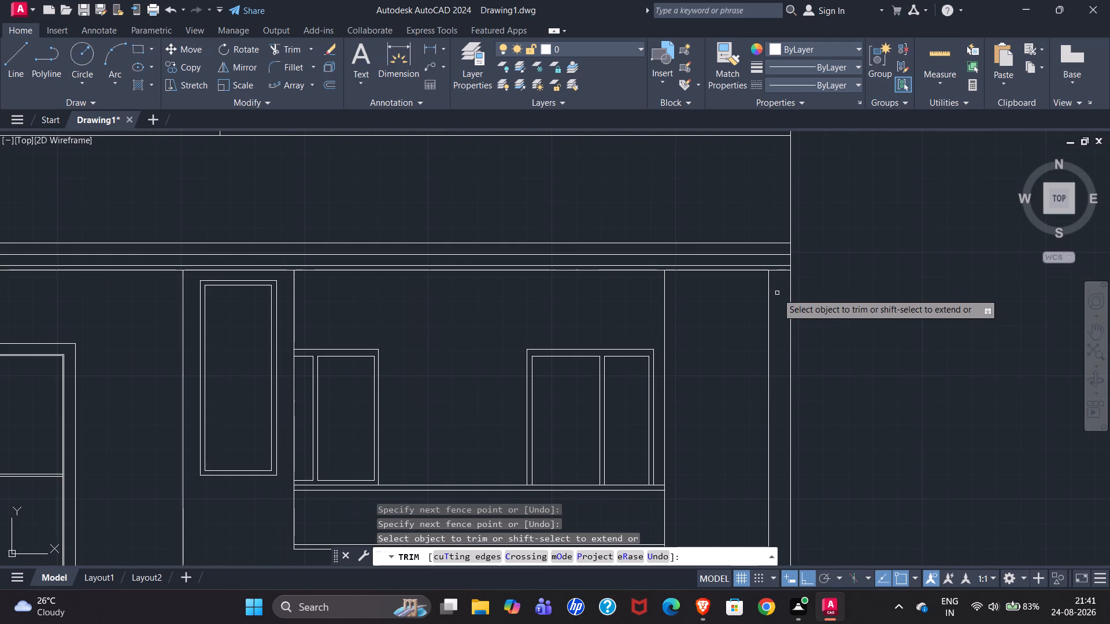
pyautogui.click(780, 273)
pyautogui.scroll(-2, 811, 288)
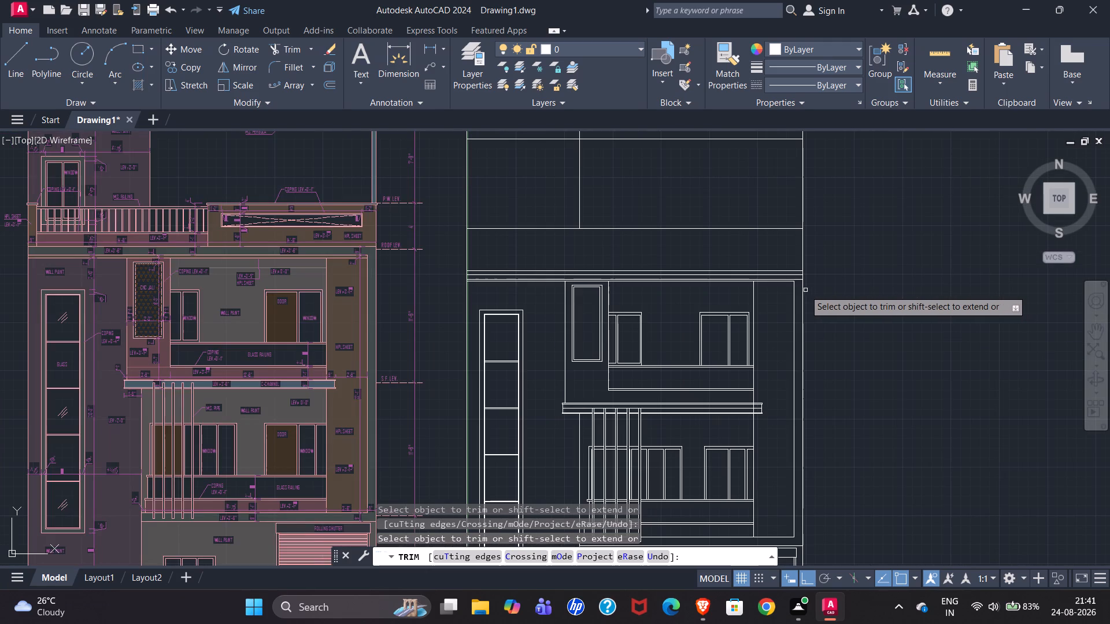
pyautogui.scroll(4, 797, 291)
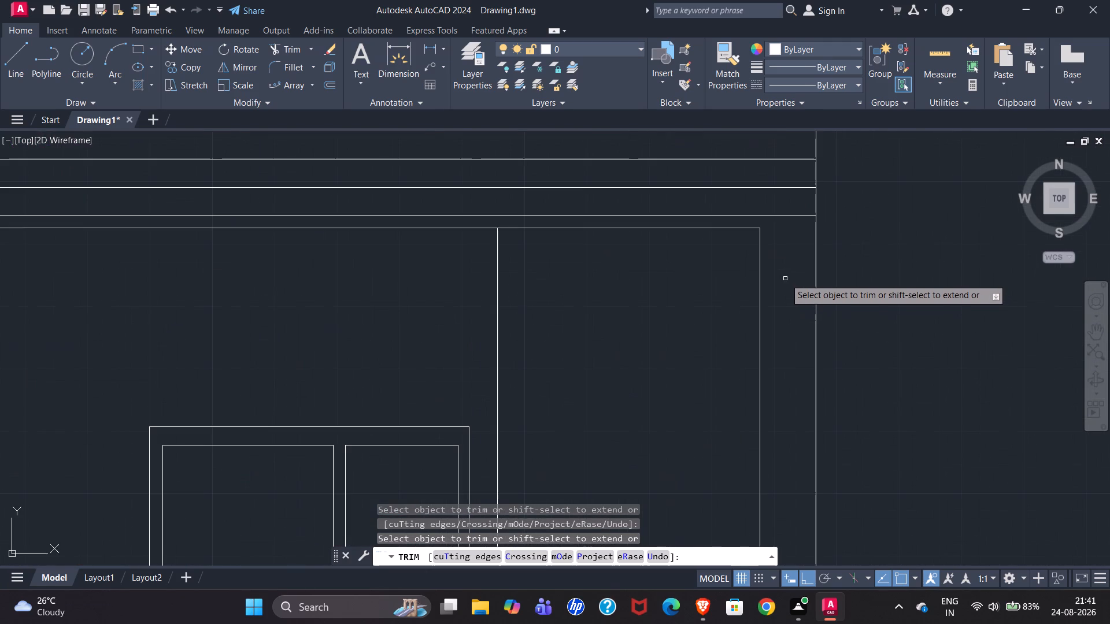
pyautogui.press('Escape')
# Extend the HPL sheet column's outer edge up to the bottom line of the 9" roof-level band.
pyautogui.write('ex')
pyautogui.press('Return')
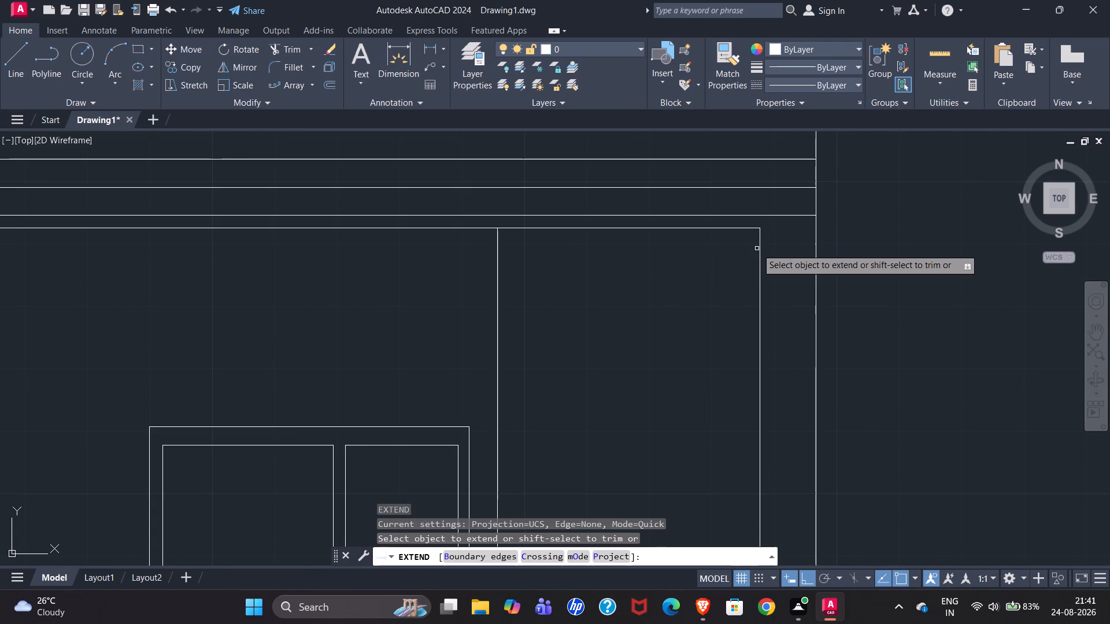
pyautogui.click(761, 248)
pyautogui.press('Escape')
# Trim the roof-level band's bottom line between the HPL sheet column's extended outer edge and the building's outer edge.
pyautogui.scroll(-1, 828, 293)
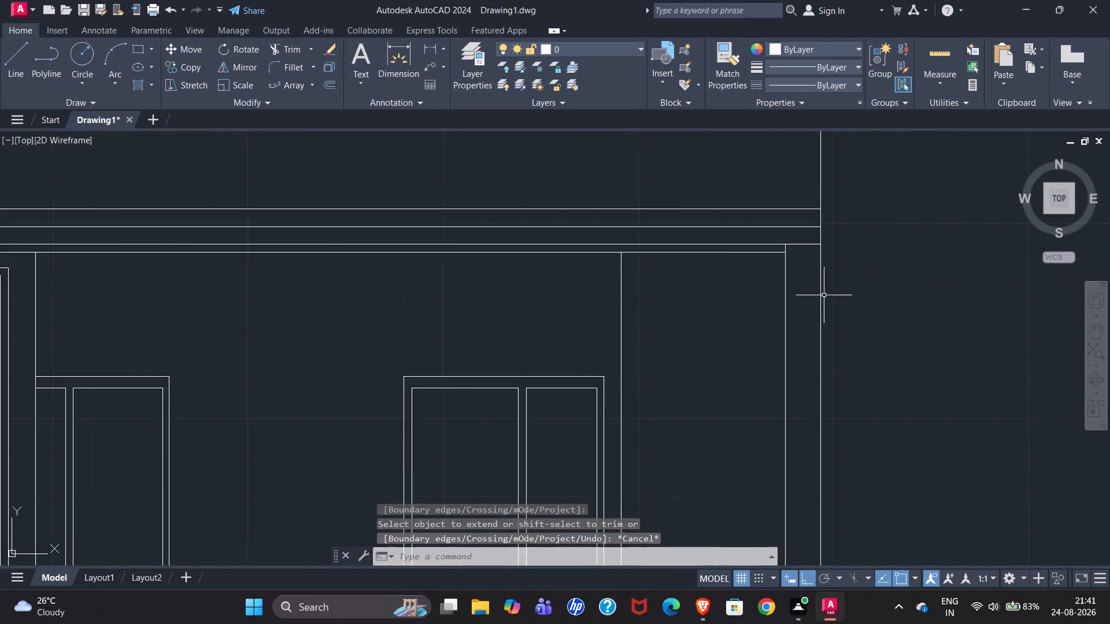
pyautogui.scroll(-2, 822, 296)
pyautogui.scroll(1, 92, 253)
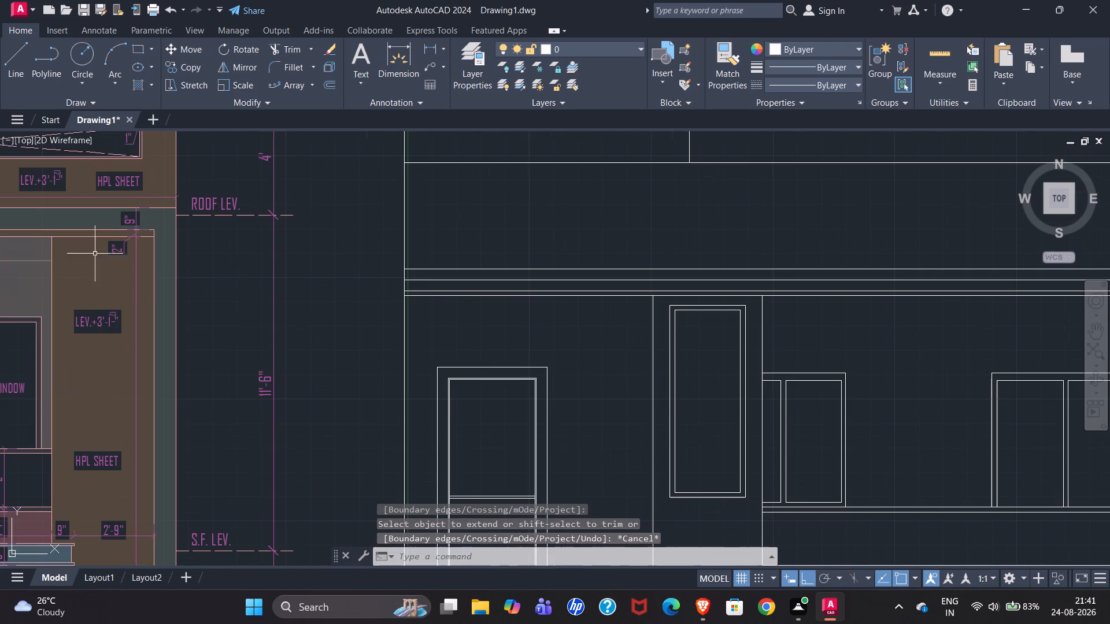
pyautogui.scroll(-2, 14, 263)
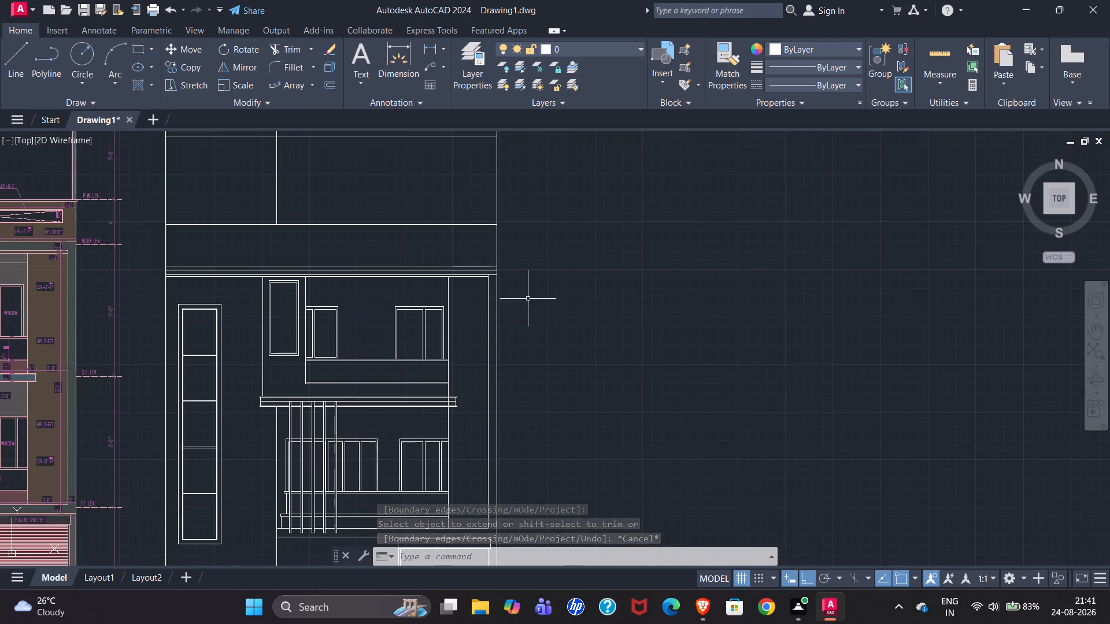
pyautogui.scroll(4, 504, 292)
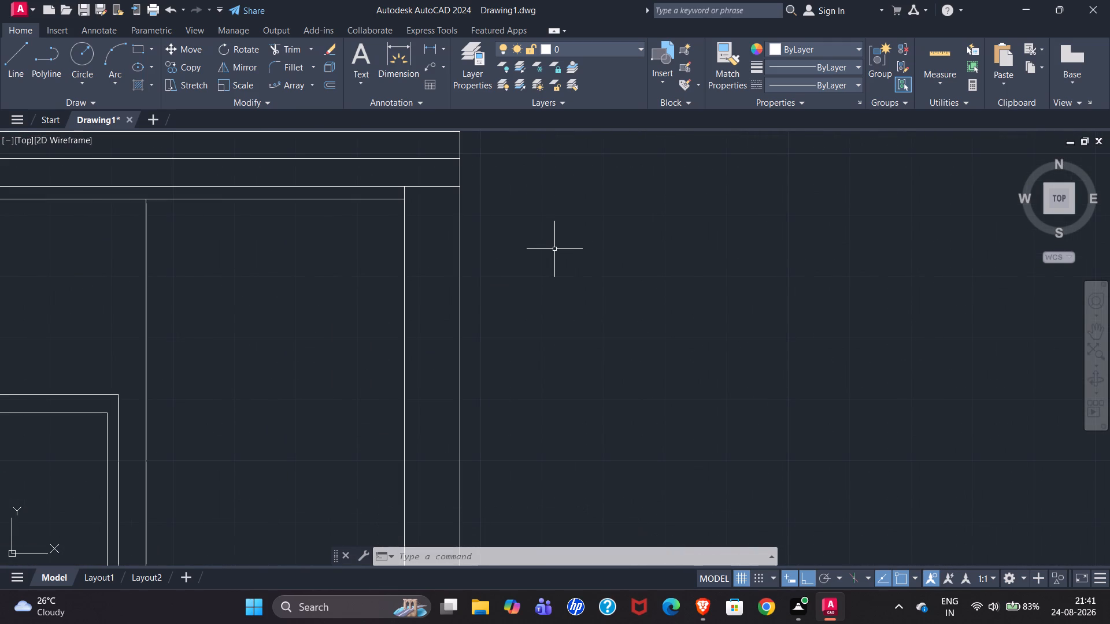
pyautogui.write('tr')
pyautogui.press('Return')
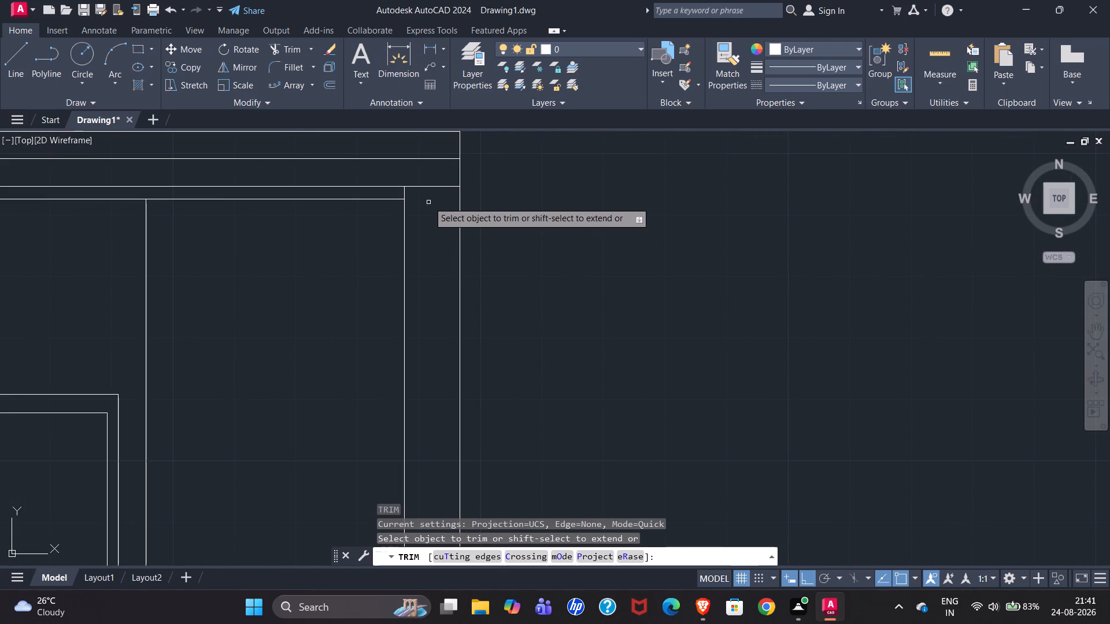
pyautogui.click(430, 185)
pyautogui.scroll(-2, 746, 254)
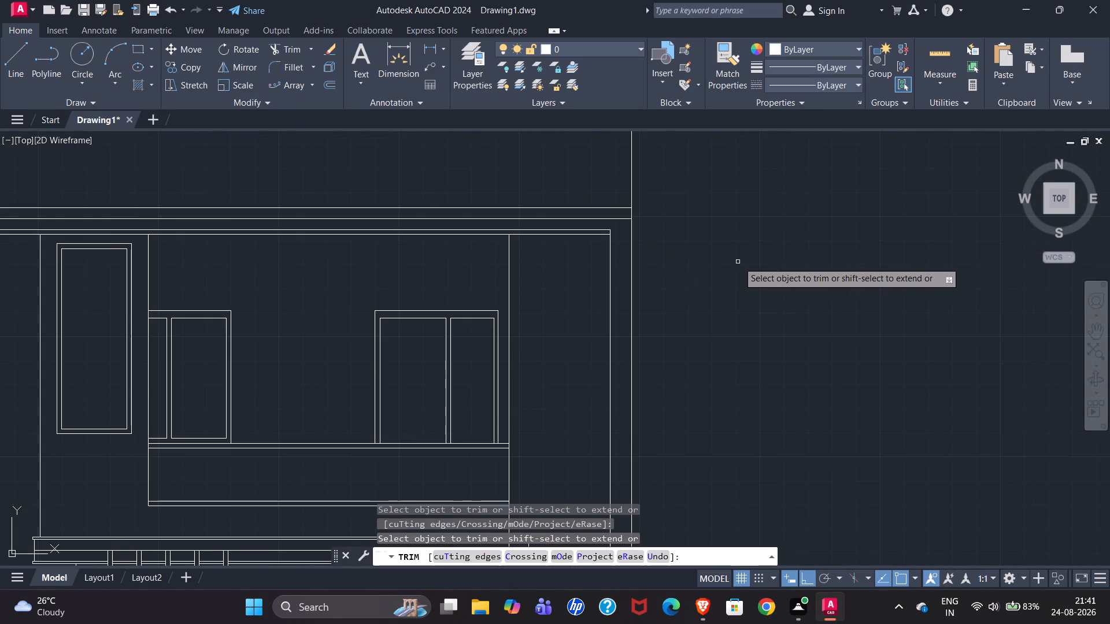
# Use Trim to remove the horizontal line running through the middle of the 9" roof-level band.
pyautogui.scroll(-1, 796, 262)
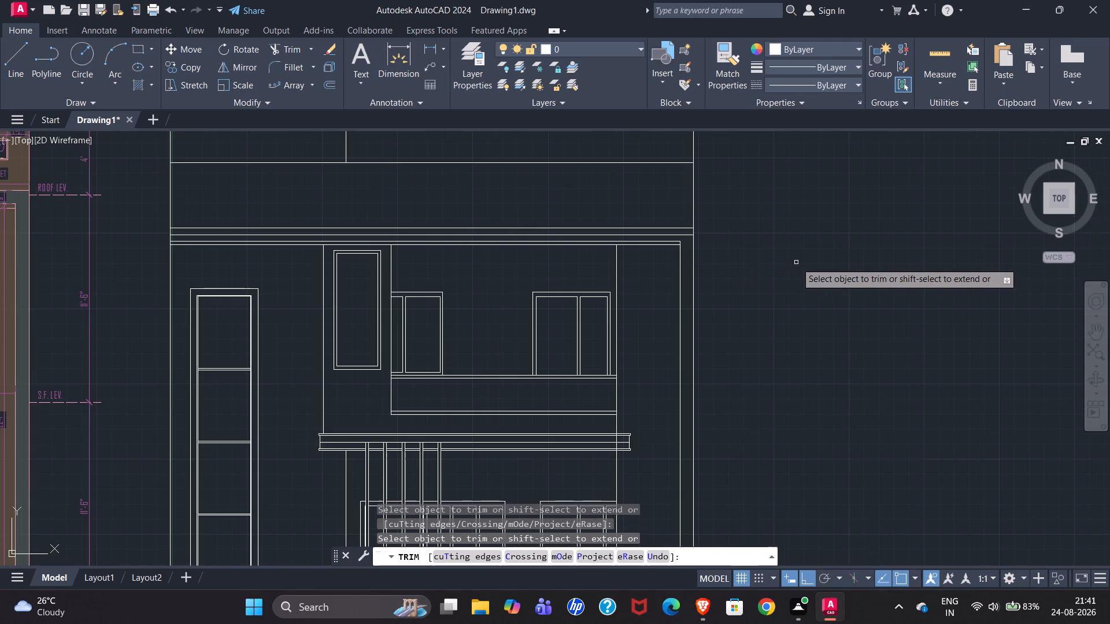
pyautogui.scroll(-1, 842, 261)
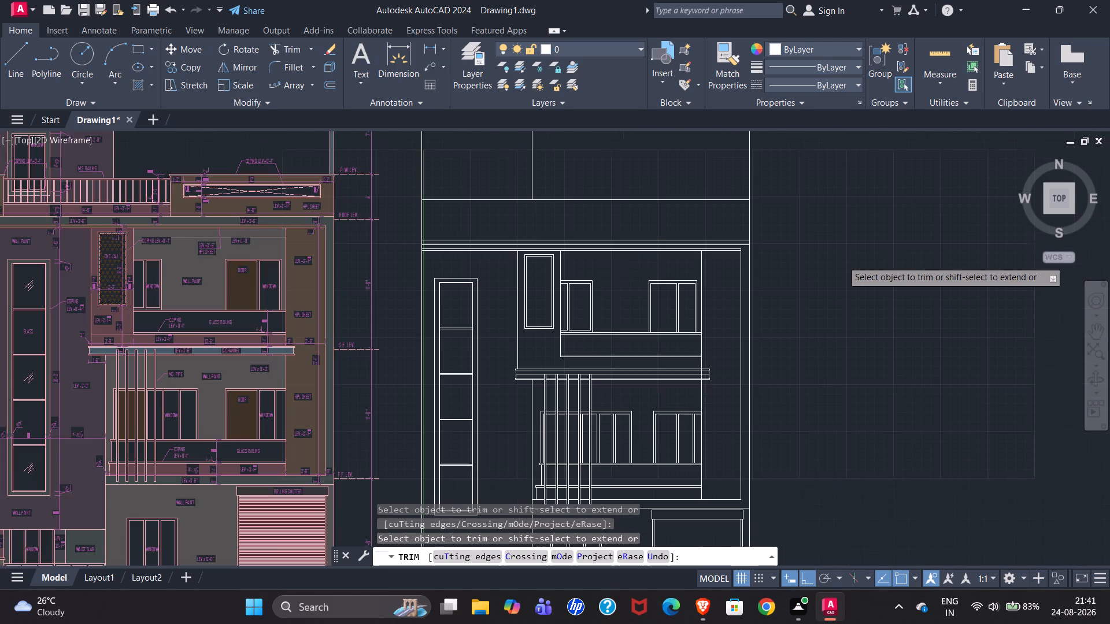
pyautogui.scroll(2, 741, 247)
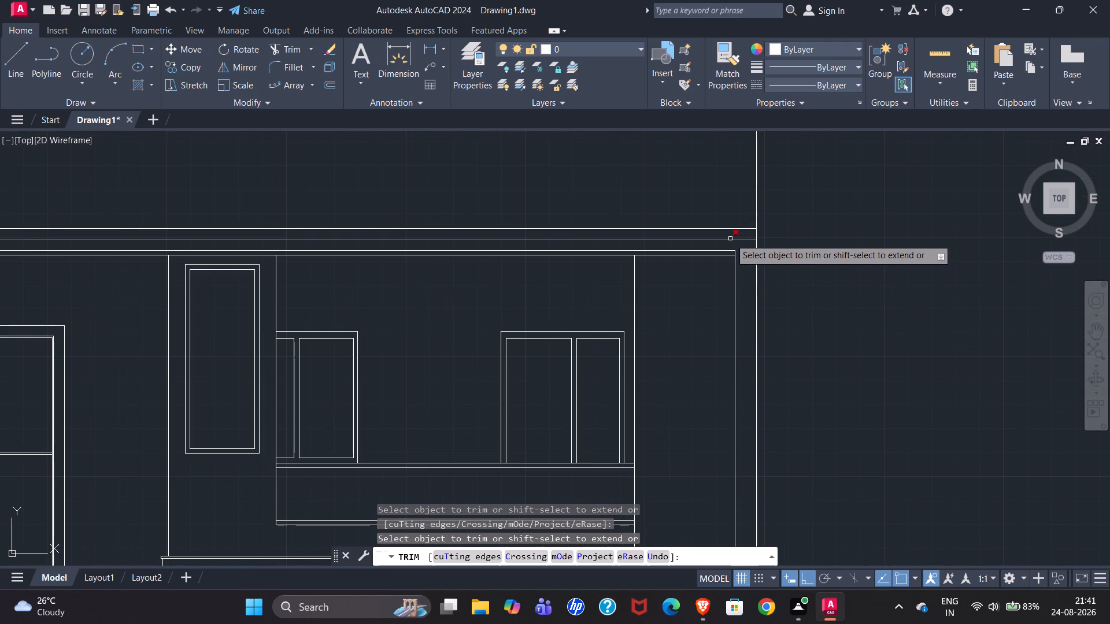
pyautogui.click(730, 239)
pyautogui.scroll(-2, 846, 247)
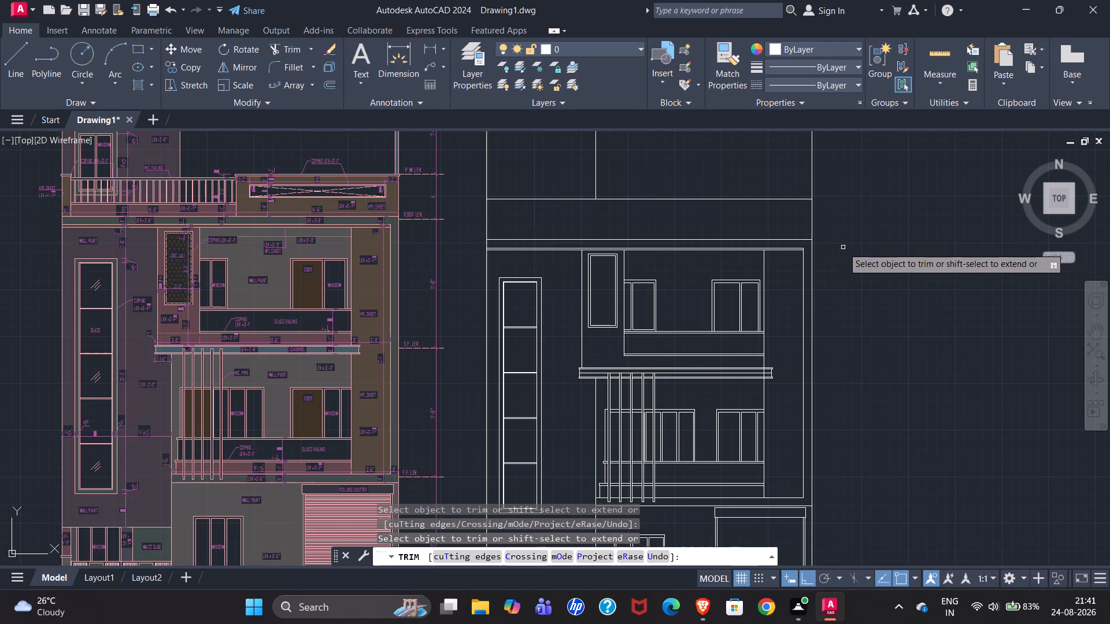
pyautogui.press('Escape')
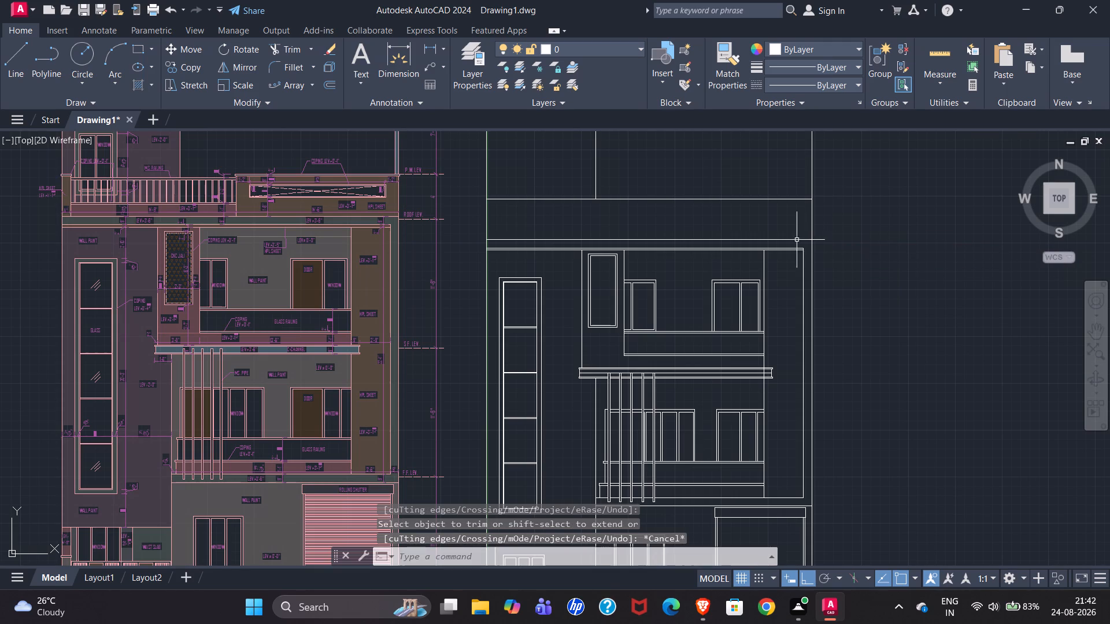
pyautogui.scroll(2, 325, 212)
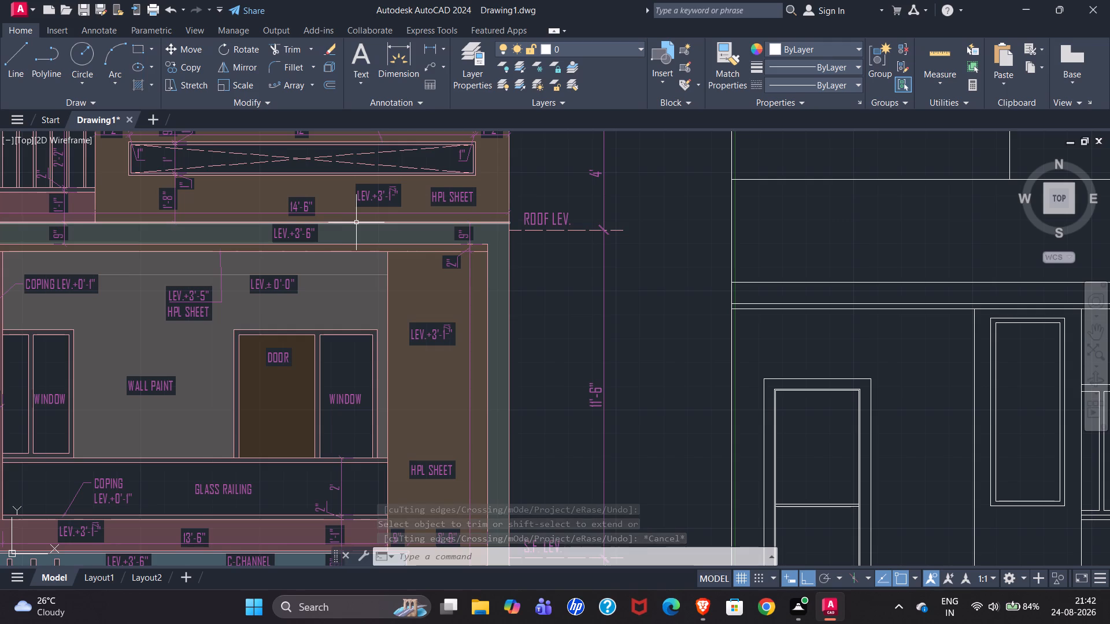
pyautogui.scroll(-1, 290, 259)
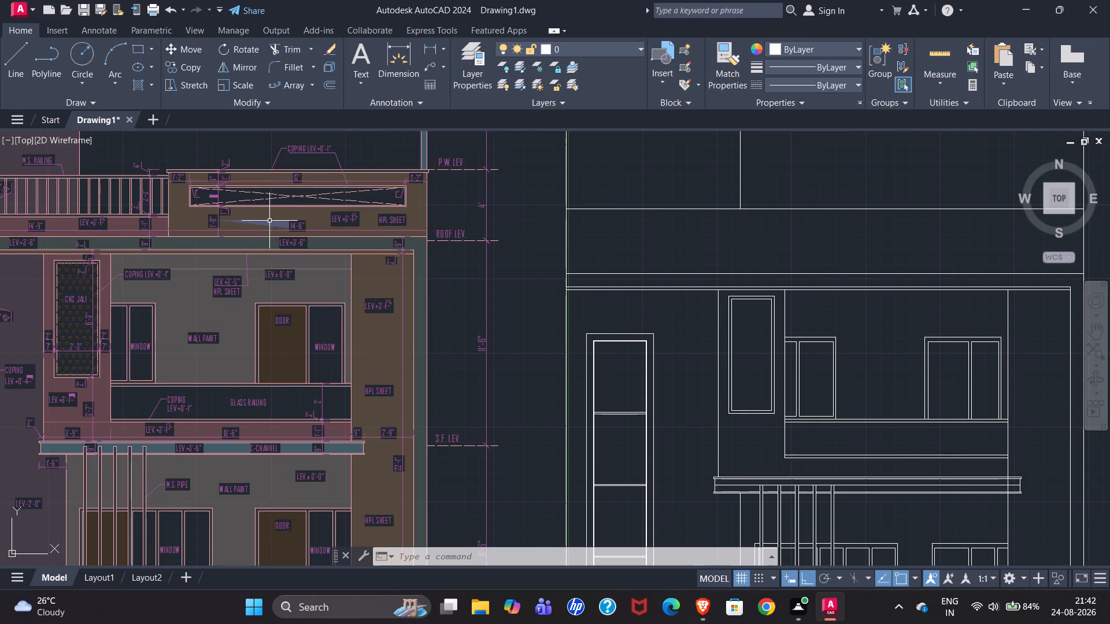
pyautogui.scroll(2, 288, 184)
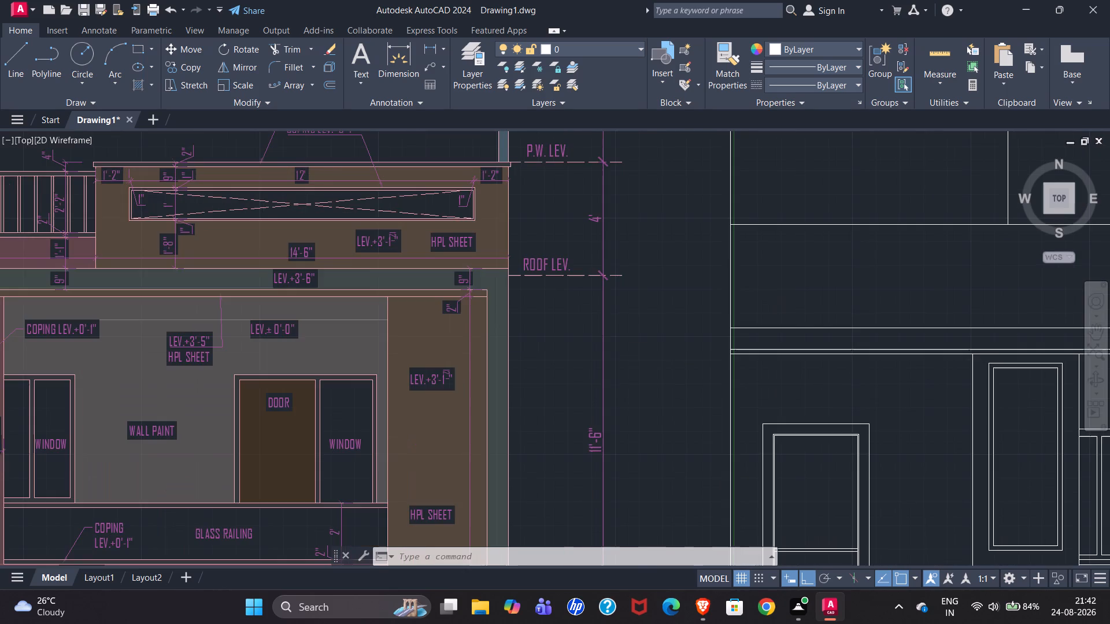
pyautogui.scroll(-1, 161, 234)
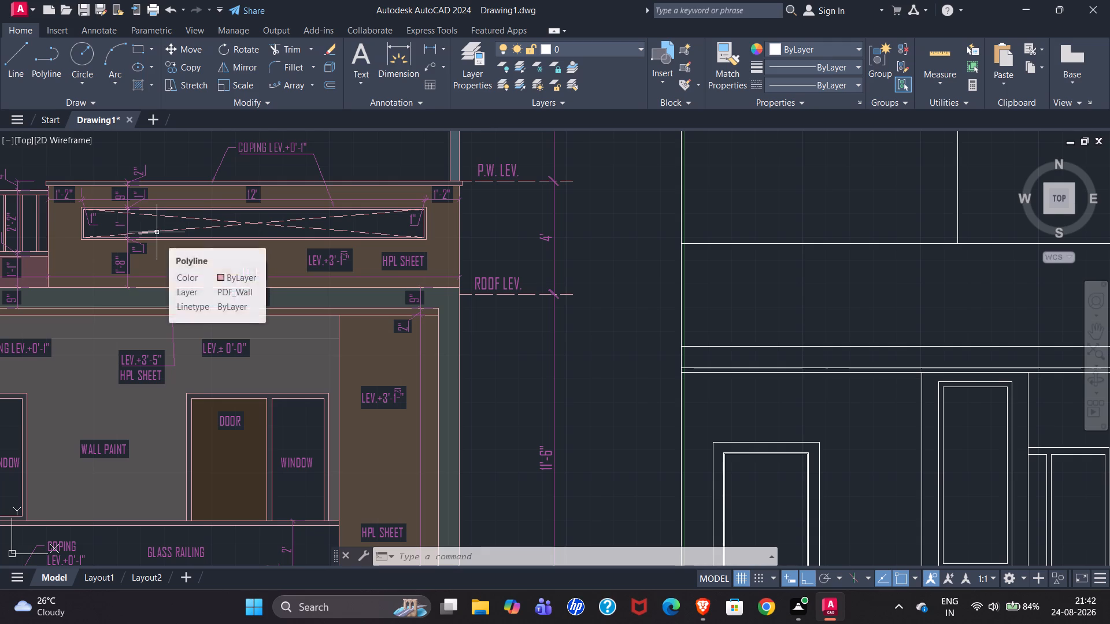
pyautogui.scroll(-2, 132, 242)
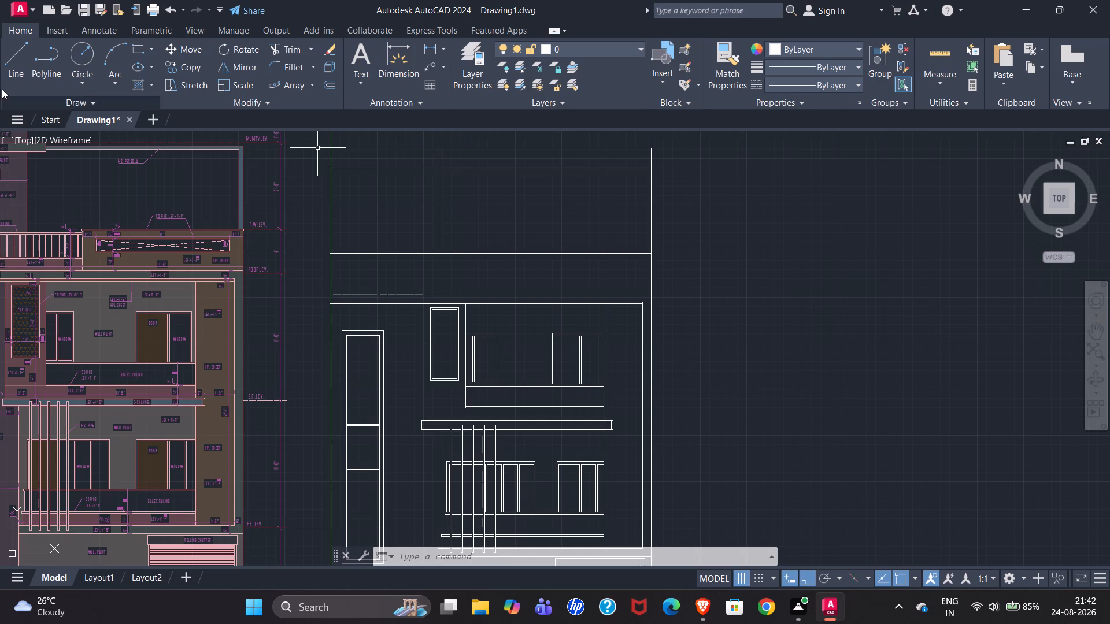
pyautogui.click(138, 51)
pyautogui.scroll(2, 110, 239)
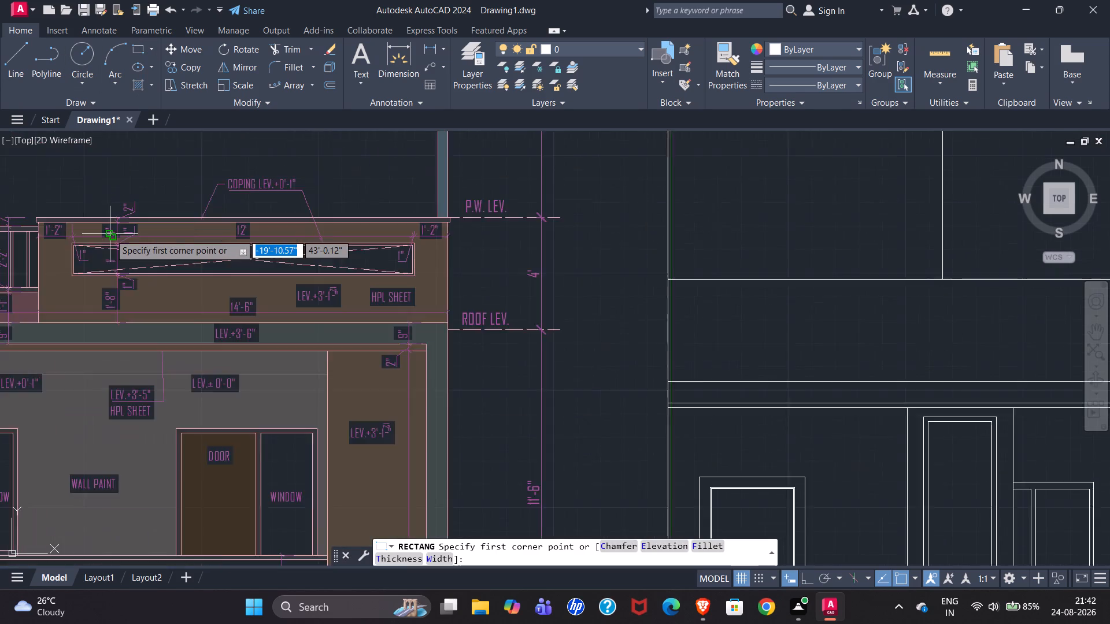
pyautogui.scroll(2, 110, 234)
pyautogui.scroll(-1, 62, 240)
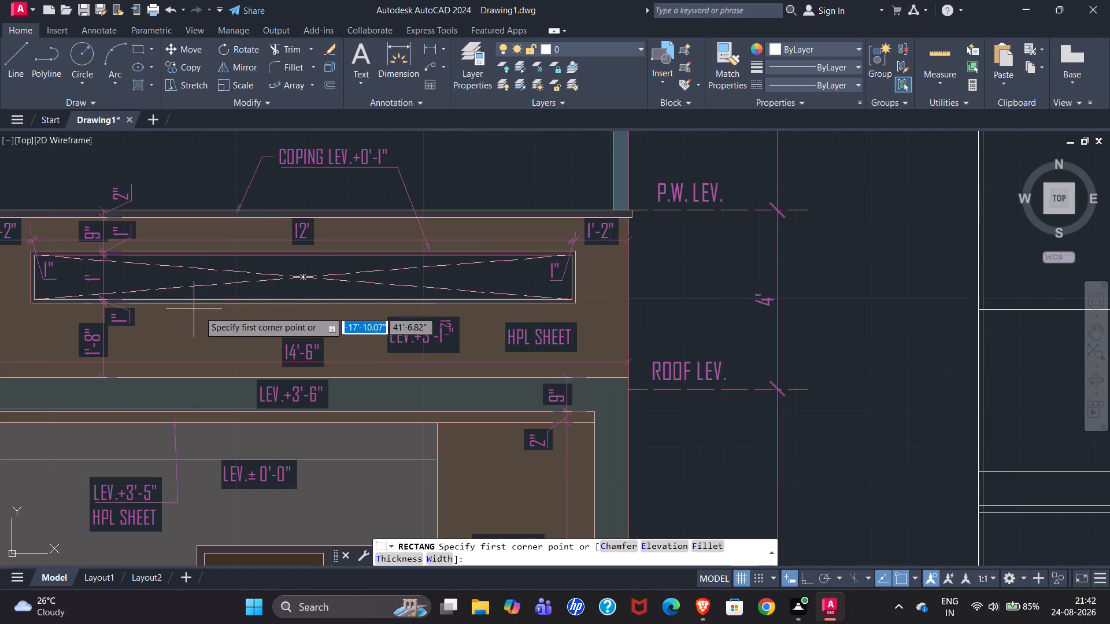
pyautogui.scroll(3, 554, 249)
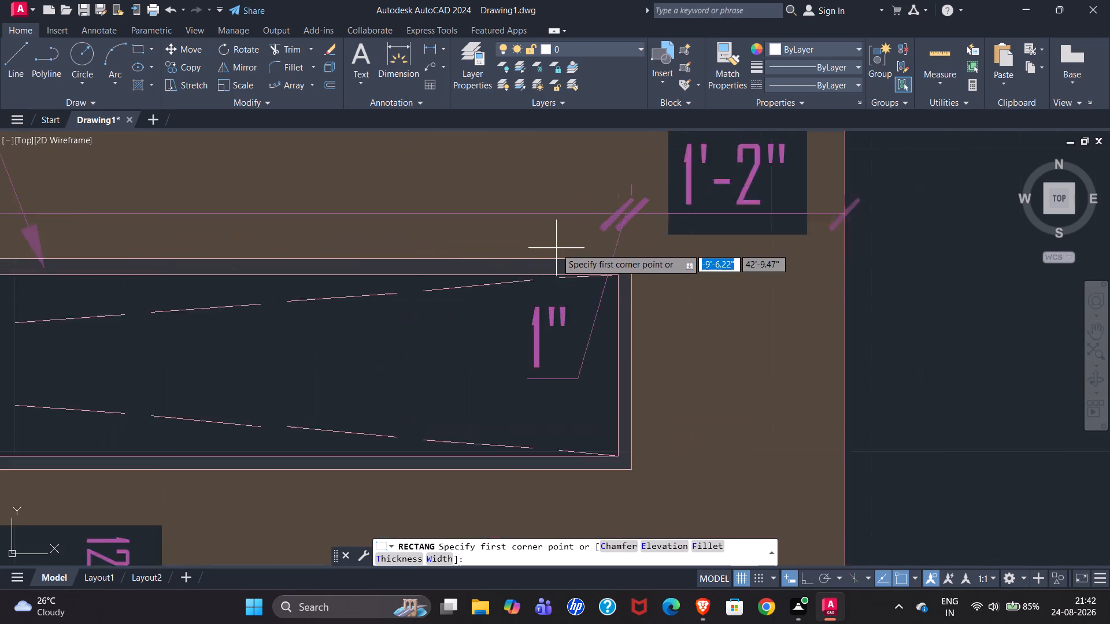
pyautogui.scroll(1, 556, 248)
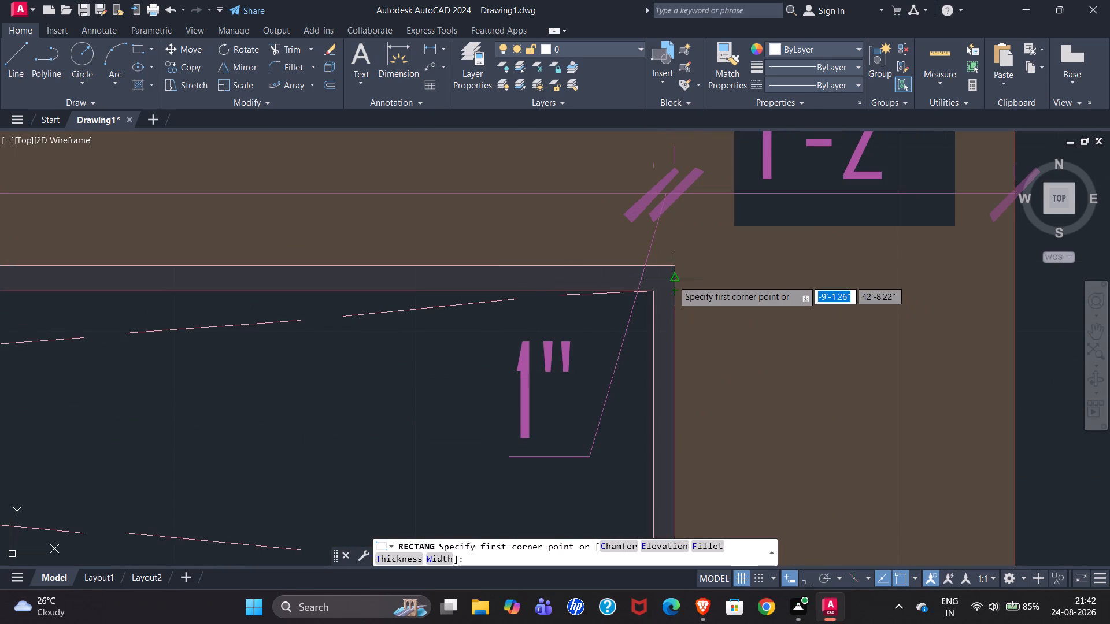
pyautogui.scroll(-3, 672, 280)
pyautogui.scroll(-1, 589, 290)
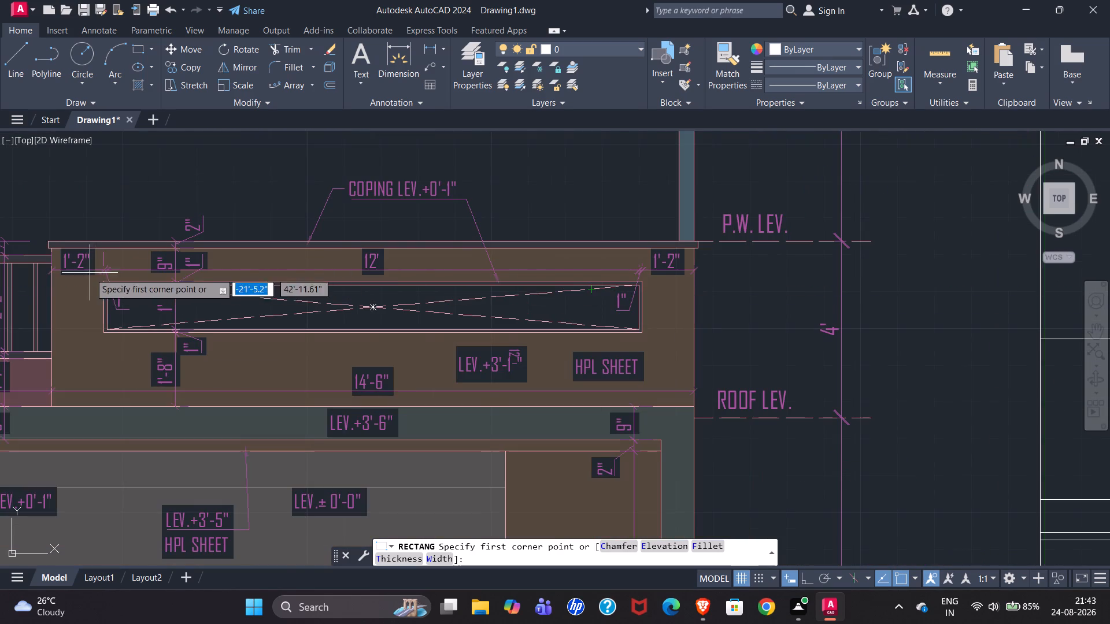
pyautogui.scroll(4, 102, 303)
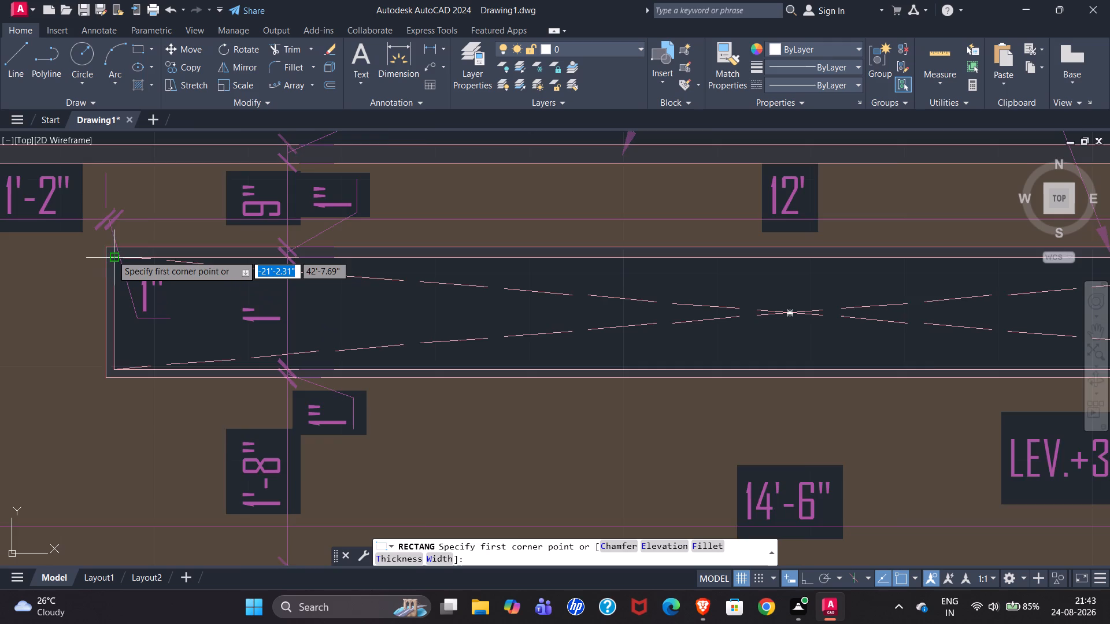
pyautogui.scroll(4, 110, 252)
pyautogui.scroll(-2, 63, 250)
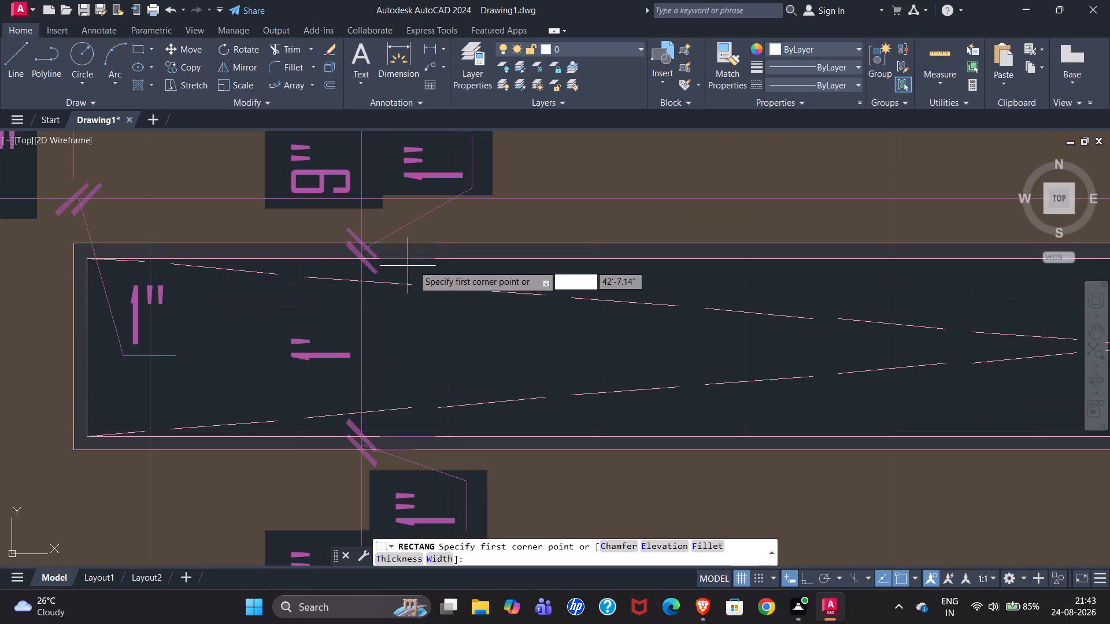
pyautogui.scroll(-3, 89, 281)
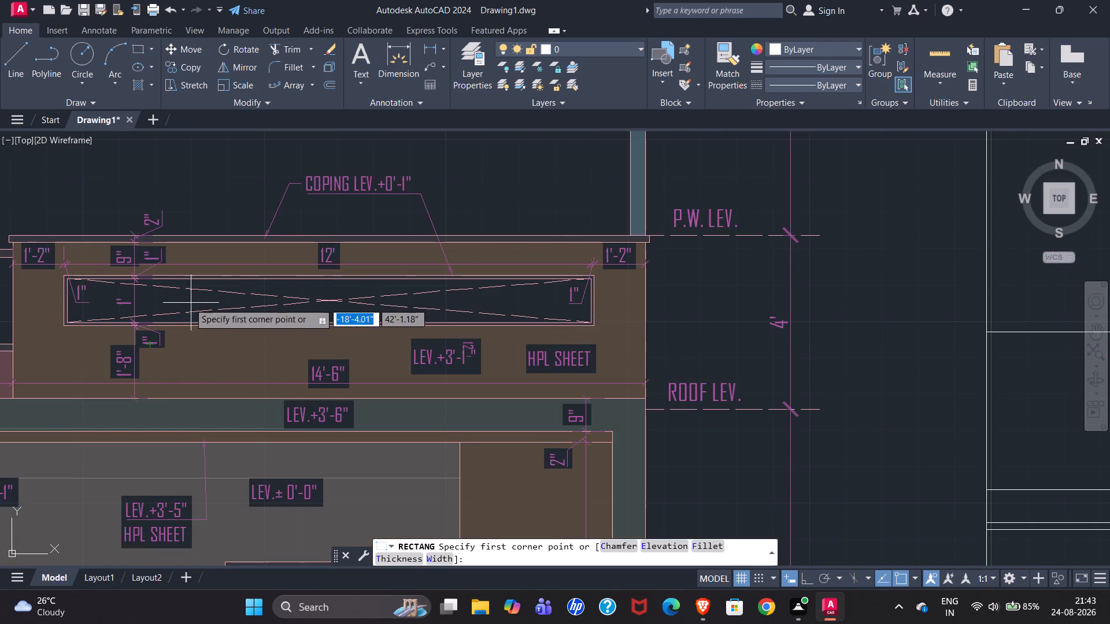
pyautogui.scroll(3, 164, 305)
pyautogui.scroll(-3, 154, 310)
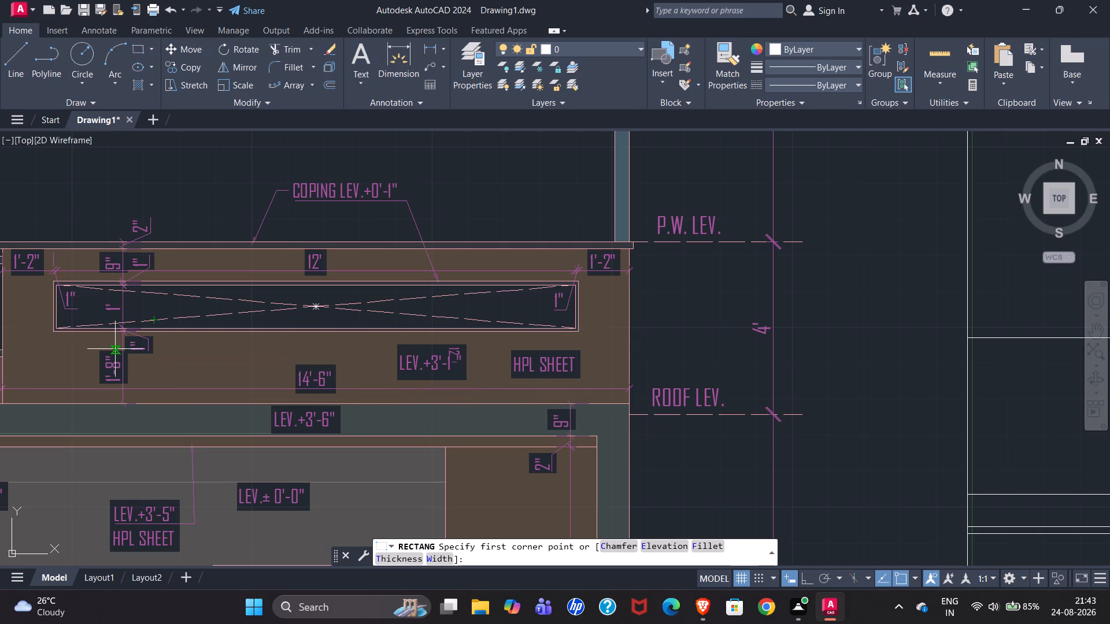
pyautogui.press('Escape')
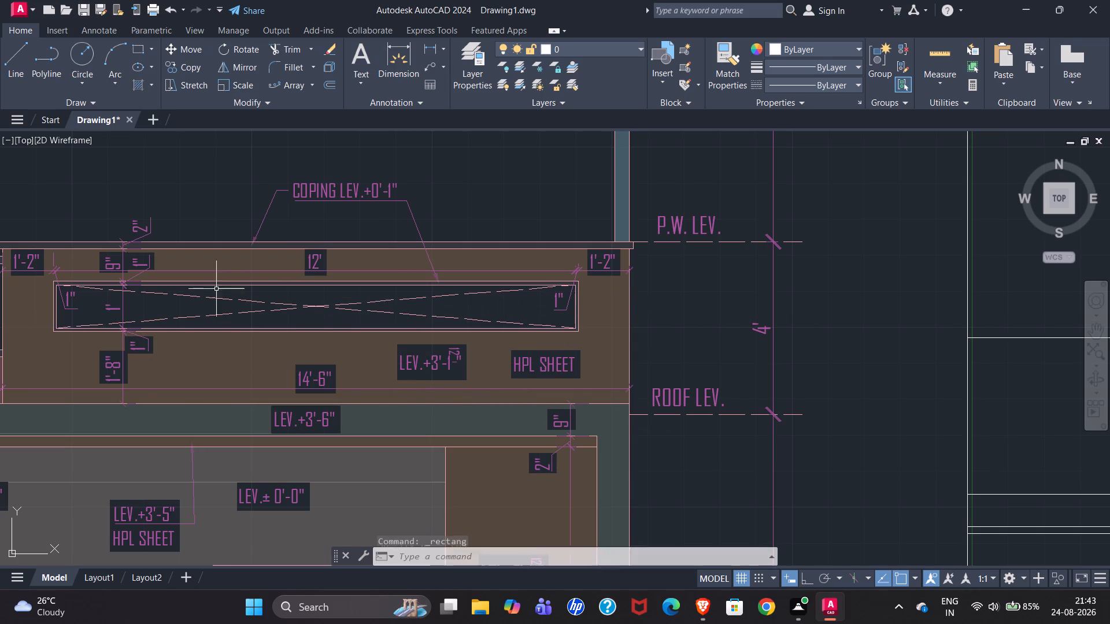
# Examine the parapet's HPL sheet panel, its recessed opening and their dimensions in the coloured reference against the redrawn elevation.
pyautogui.scroll(-1, 227, 296)
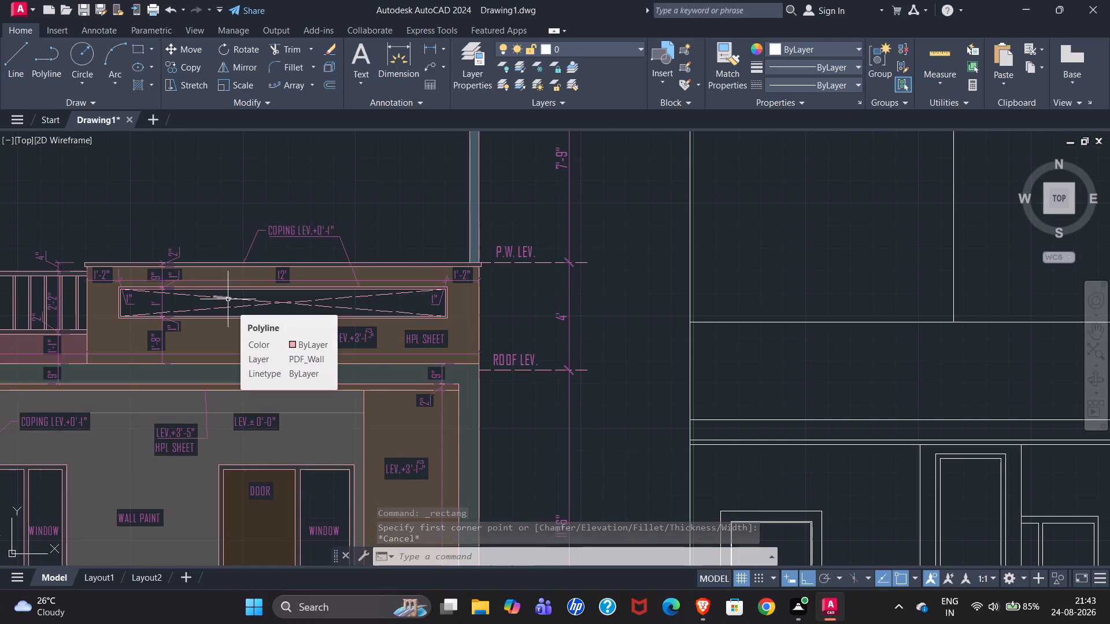
pyautogui.scroll(-1, 0, 381)
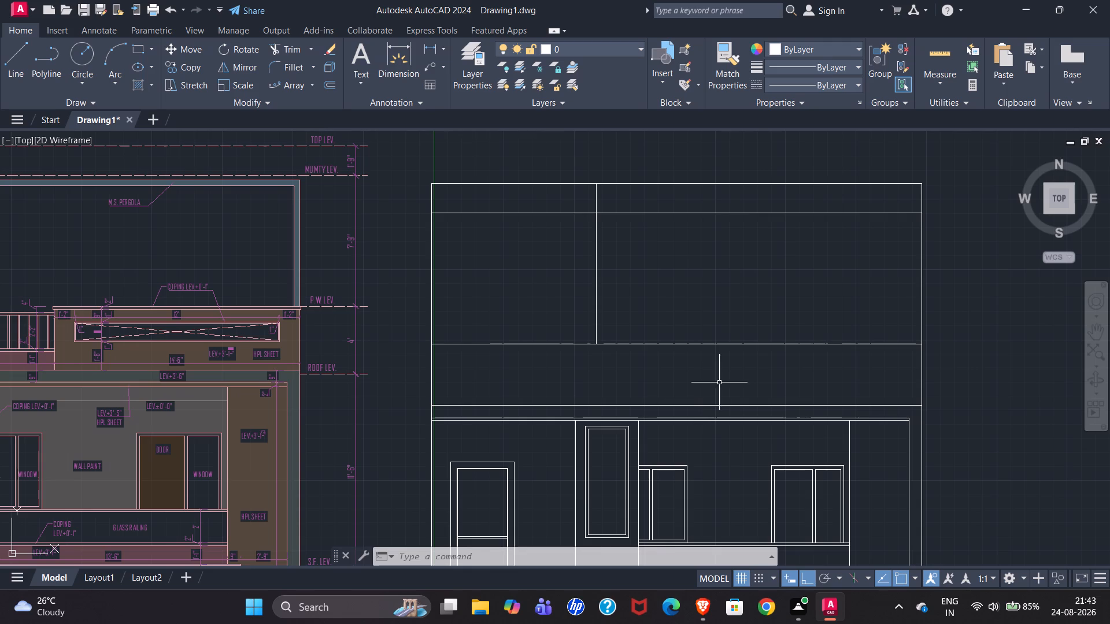
pyautogui.scroll(-1, 725, 368)
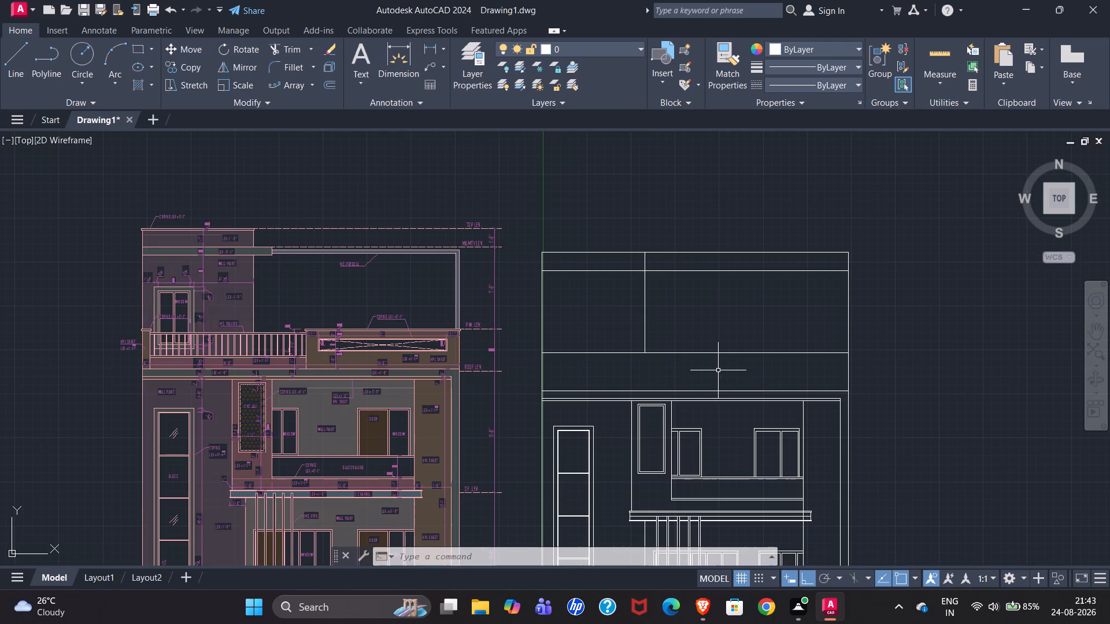
pyautogui.scroll(3, 451, 354)
pyautogui.scroll(-1, 405, 350)
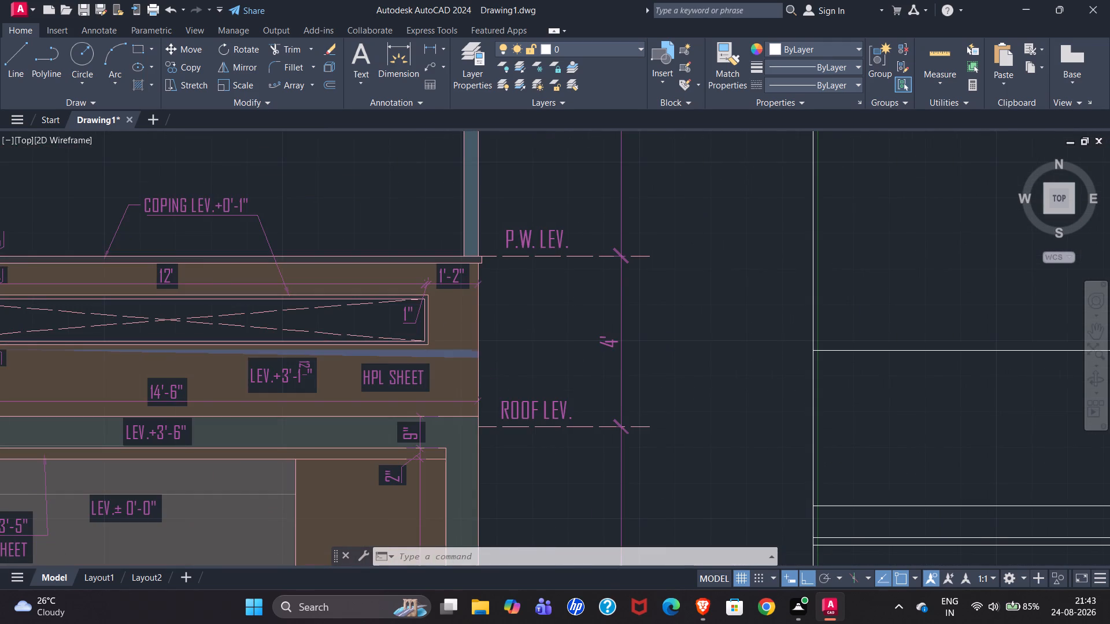
pyautogui.scroll(-1, 650, 398)
pyautogui.scroll(-1, 813, 425)
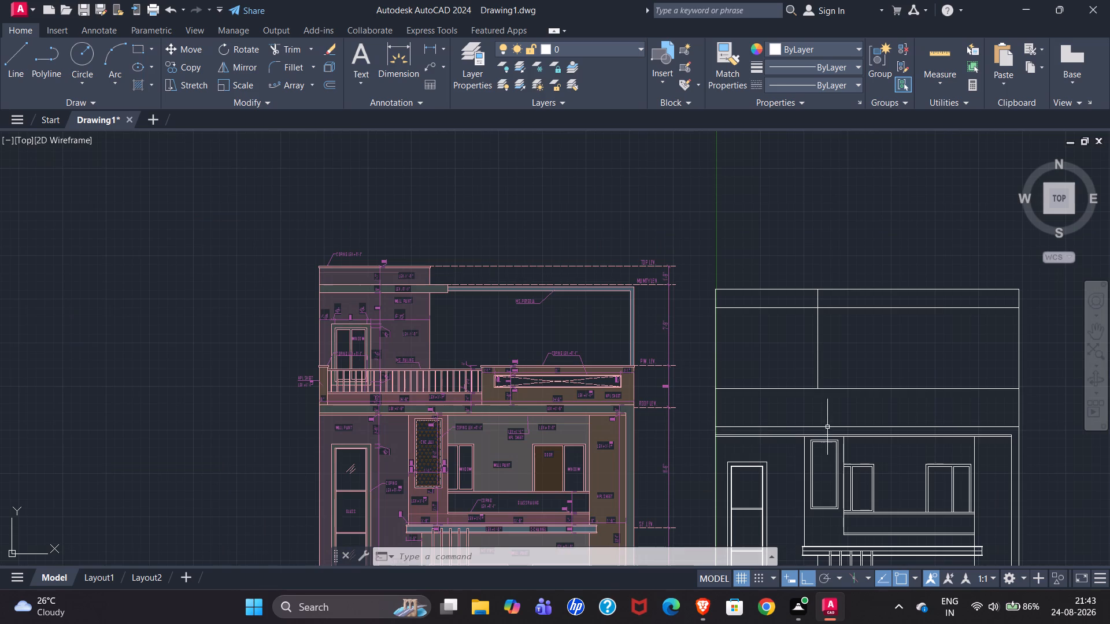
pyautogui.scroll(3, 593, 389)
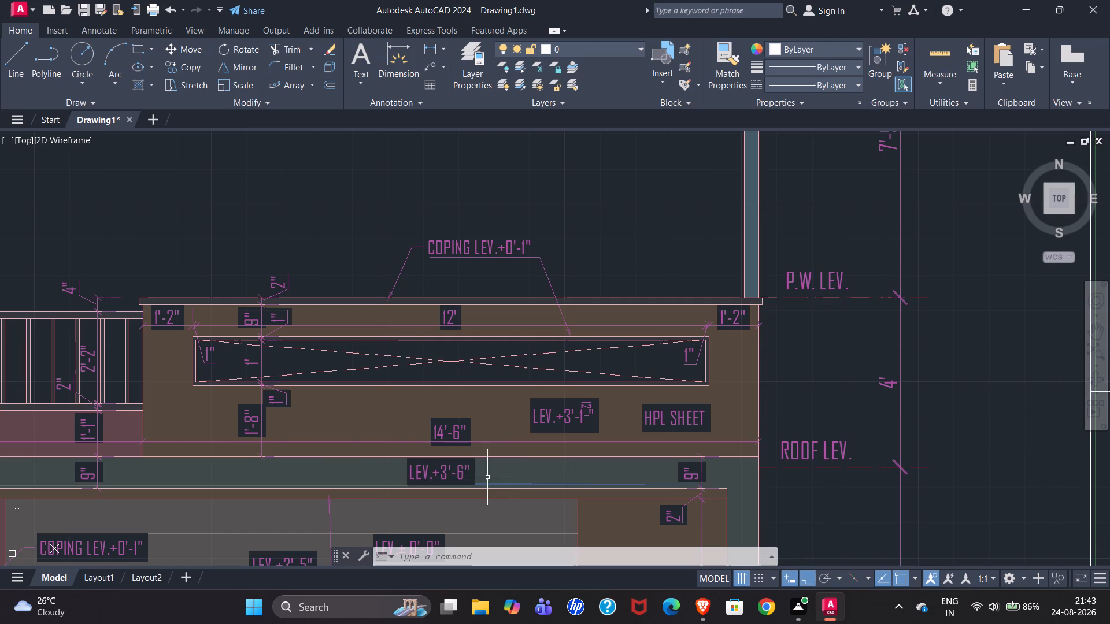
pyautogui.scroll(3, 124, 445)
pyautogui.scroll(-2, 124, 442)
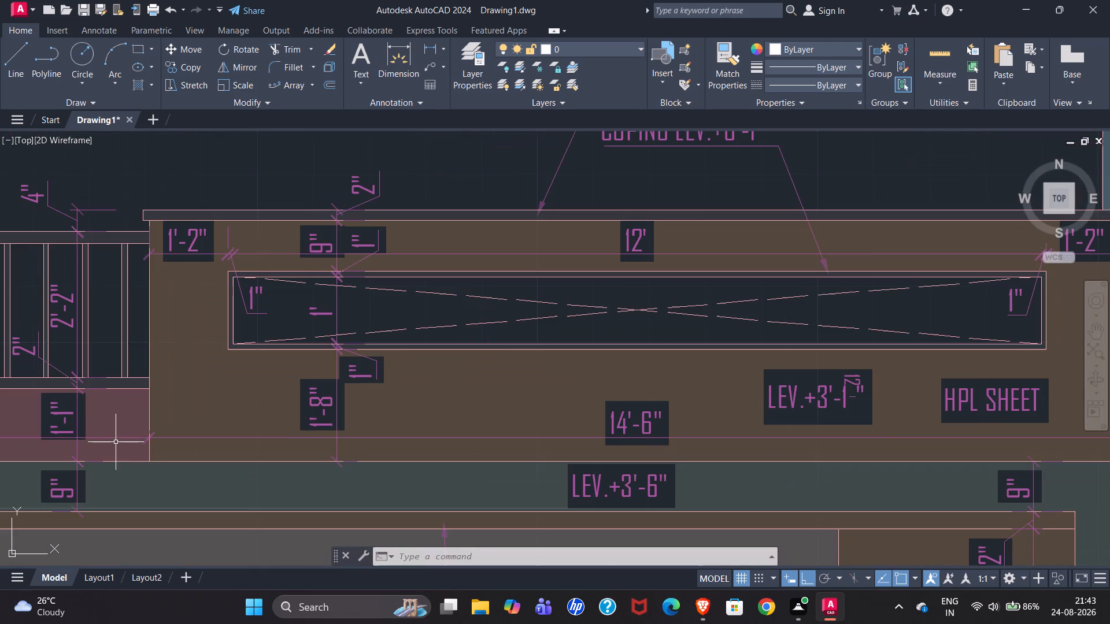
pyautogui.scroll(-2, 168, 434)
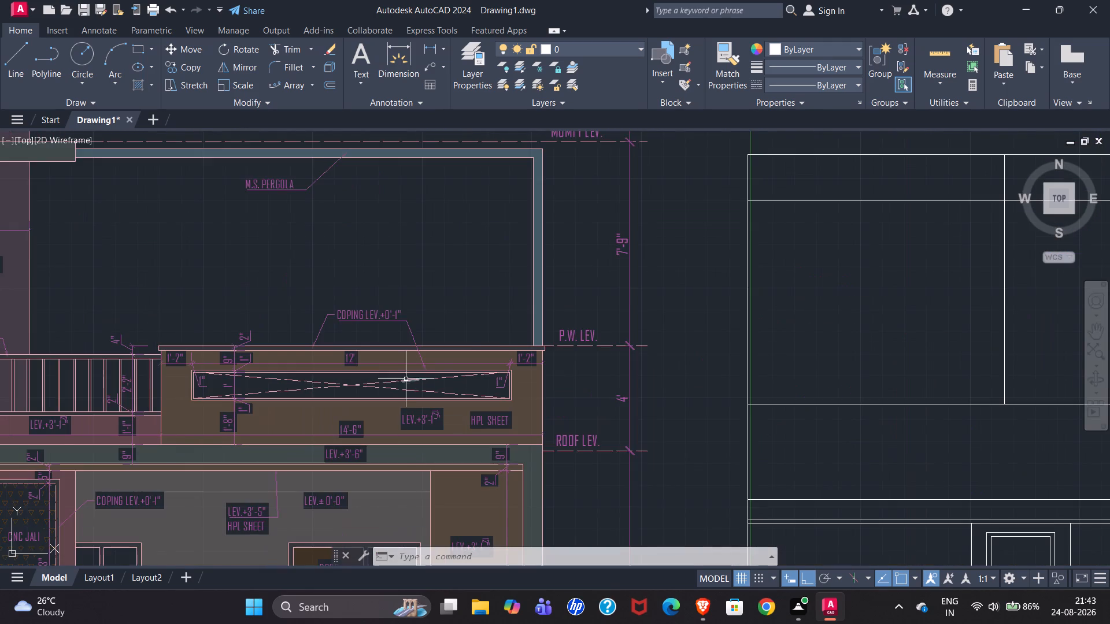
pyautogui.scroll(-1, 499, 366)
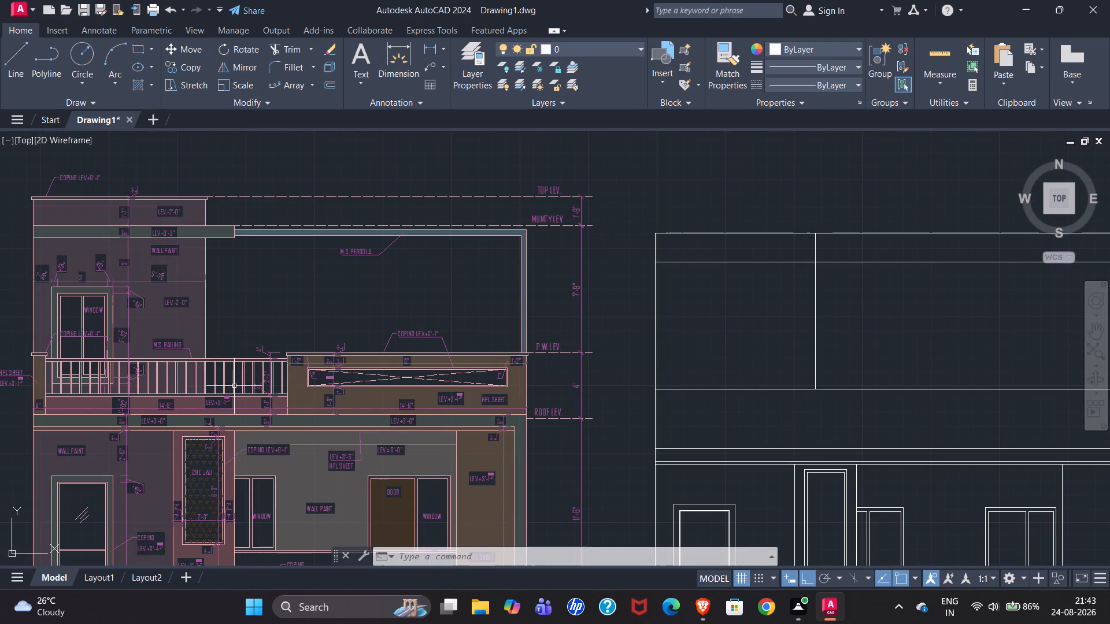
pyautogui.scroll(2, 436, 416)
pyautogui.scroll(-1, 260, 404)
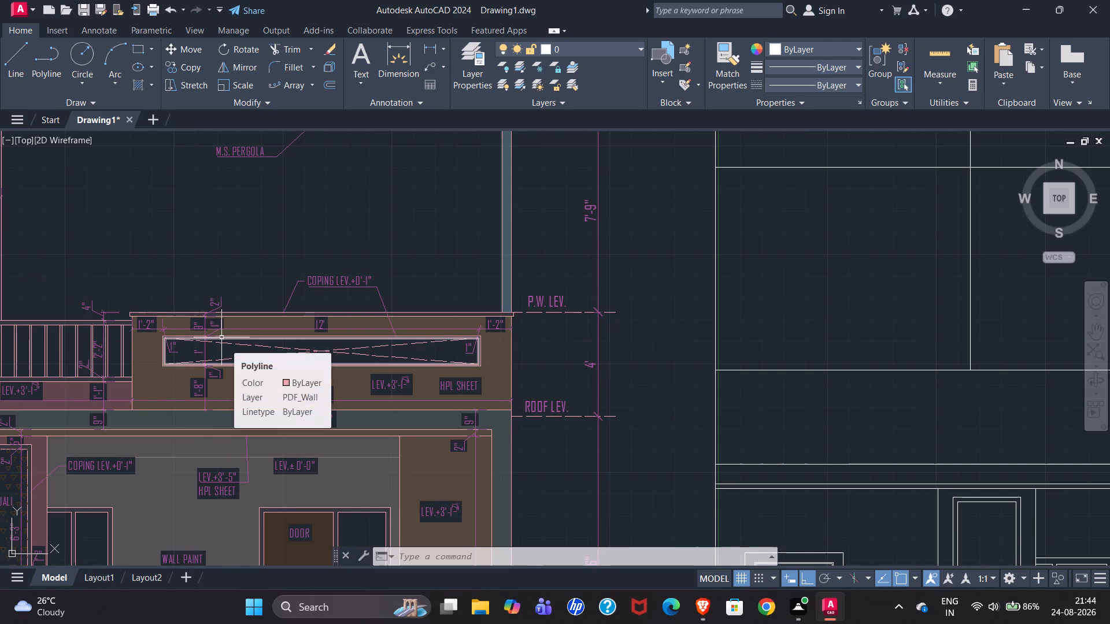
pyautogui.scroll(-2, 164, 365)
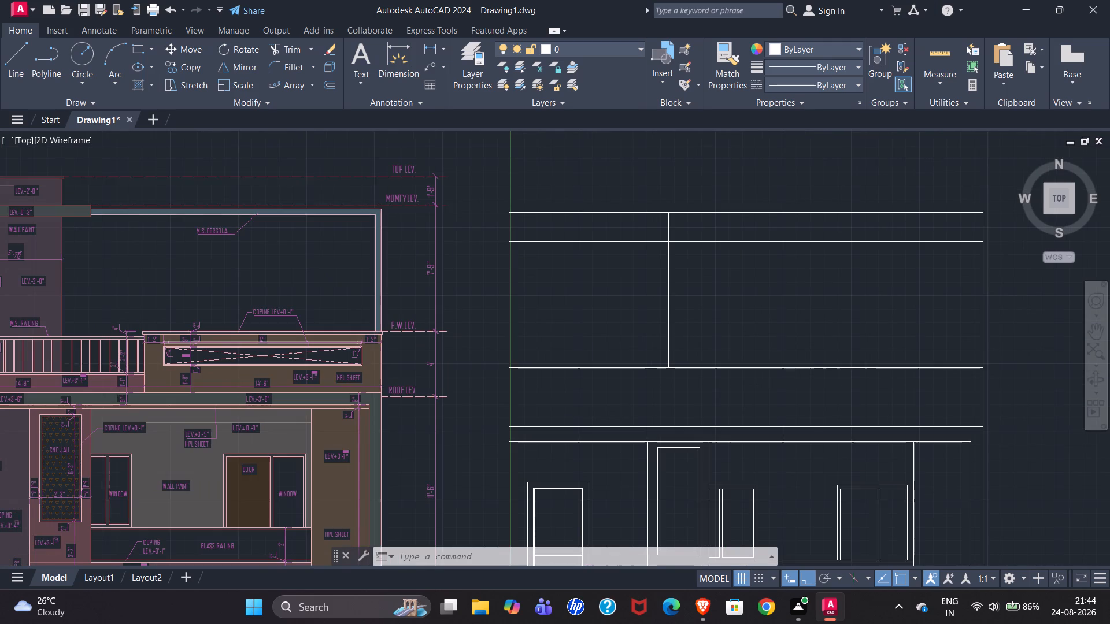
# Draw a vertical line about 3'-7.5" long on the building's outer edge, from the roof-level band's top line up to the parapet-level line.
pyautogui.scroll(3, 690, 398)
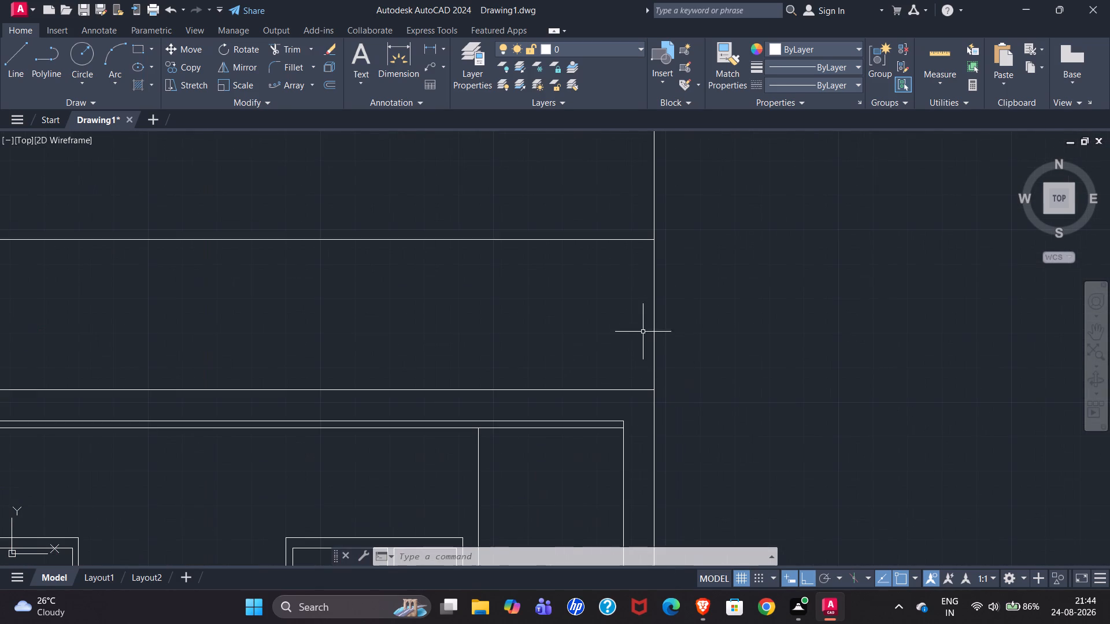
pyautogui.click(21, 66)
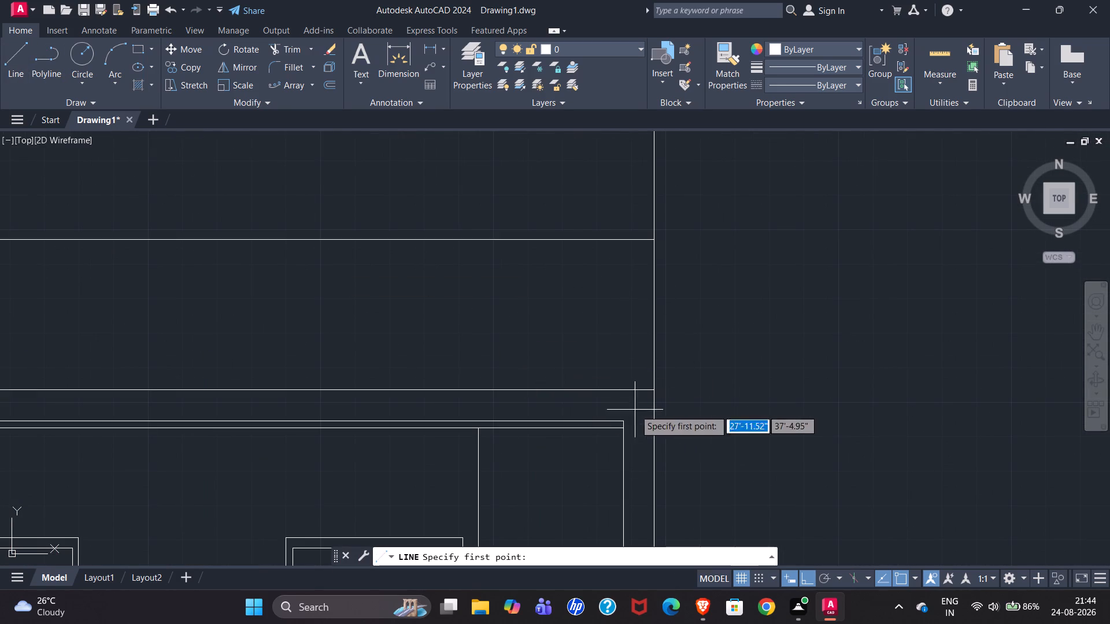
pyautogui.click(653, 390)
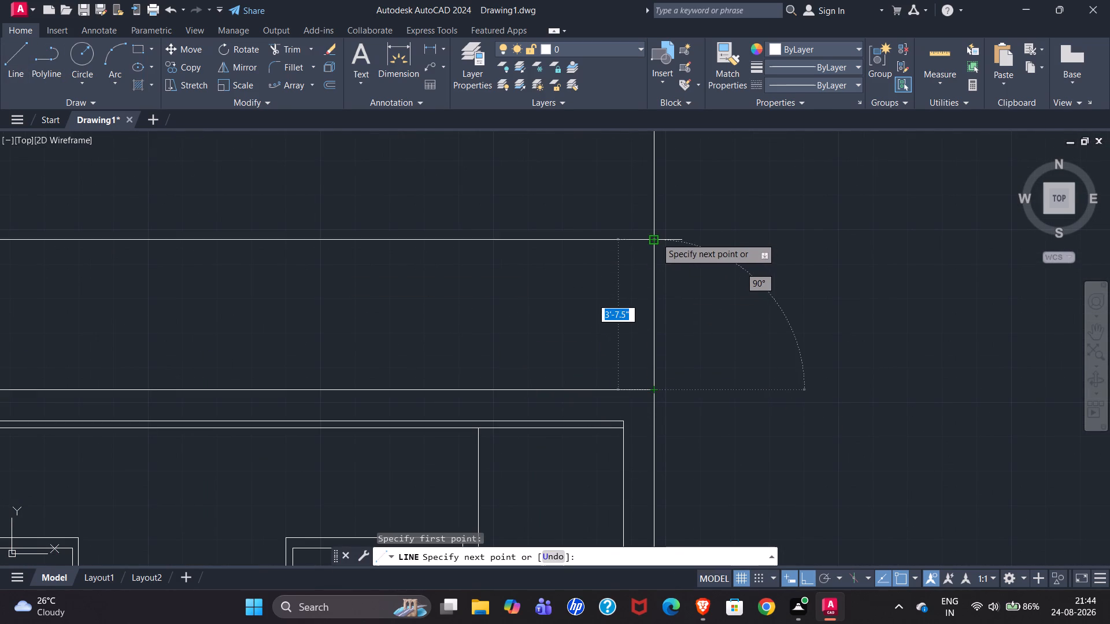
pyautogui.click(654, 237)
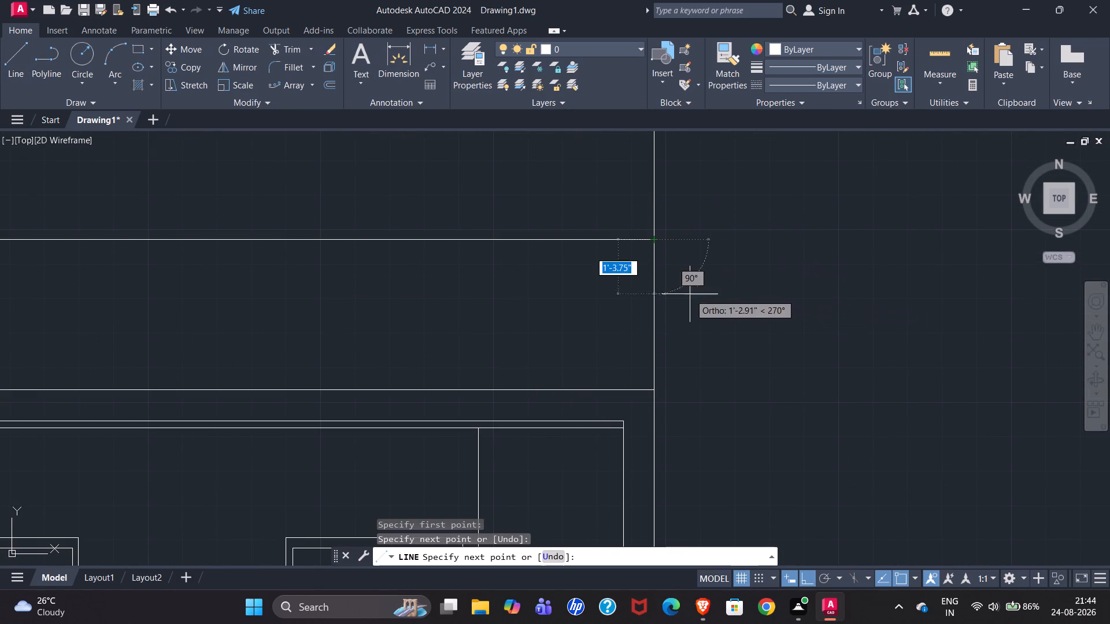
pyautogui.press('Escape')
# Offset the new vertical parapet edge line 13'6" inward across the parapet strip.
pyautogui.click(655, 292)
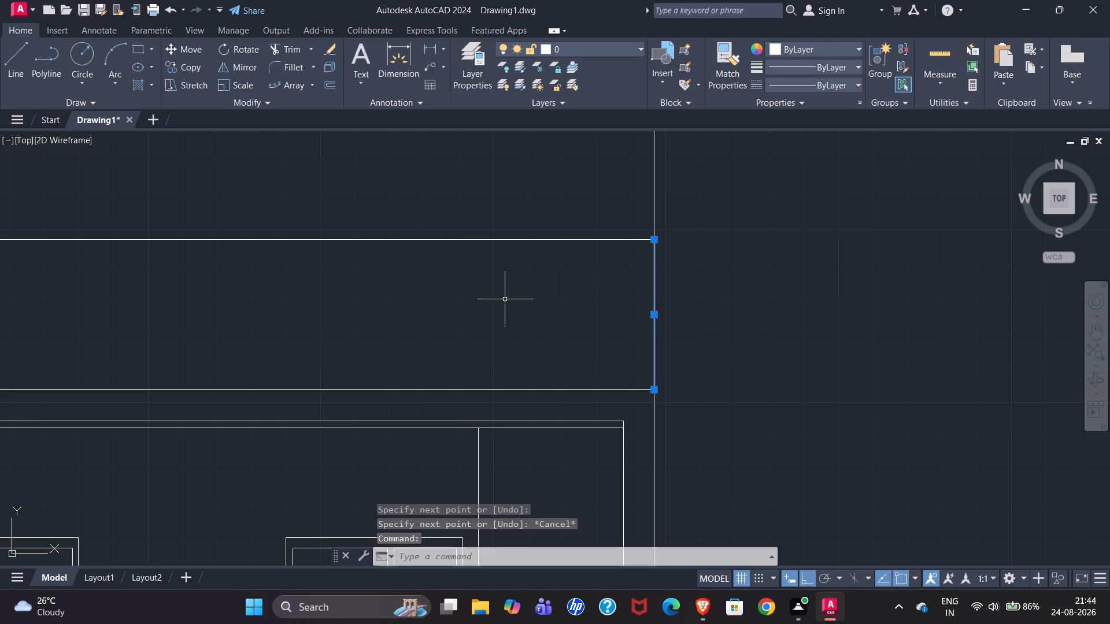
pyautogui.press('o')
pyautogui.press('Return')
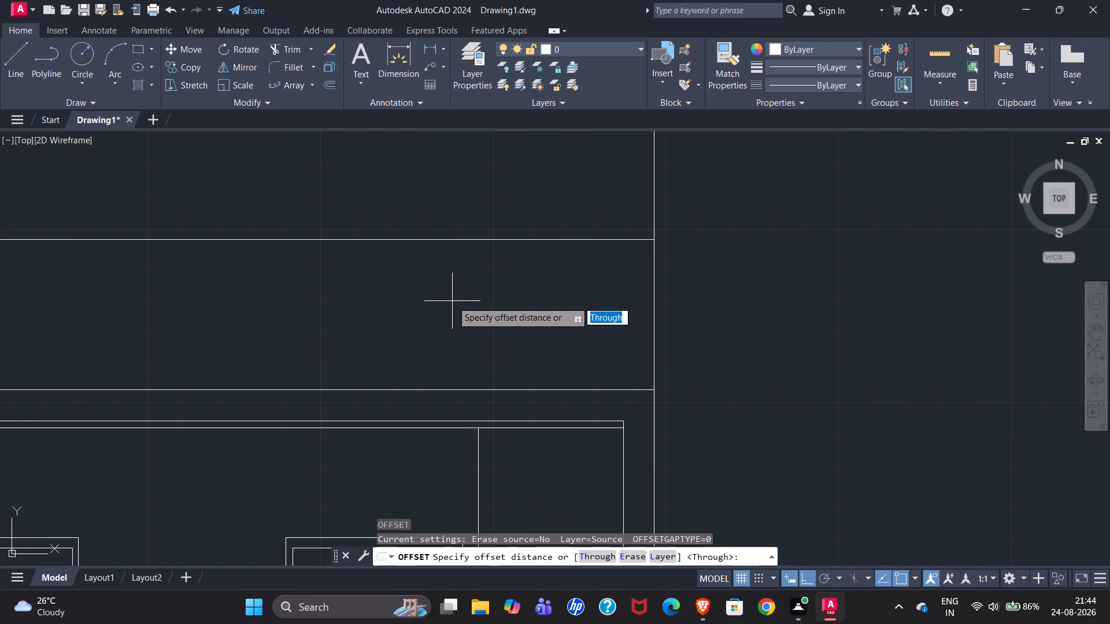
pyautogui.write('13')
pyautogui.write('\'6"')
pyautogui.press('Return')
pyautogui.click(338, 299)
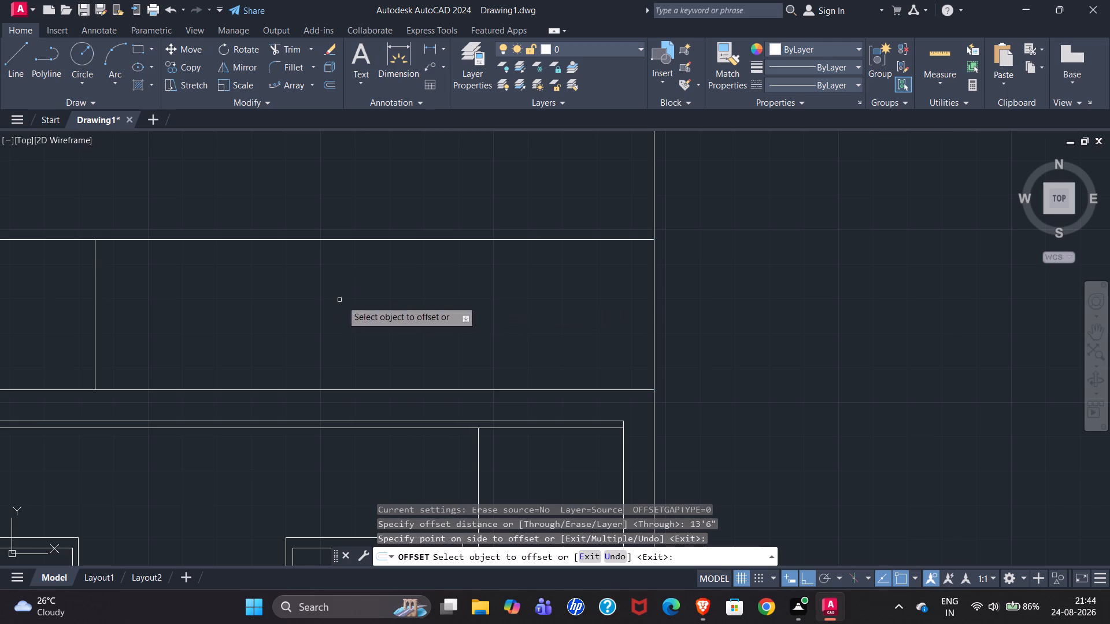
pyautogui.scroll(-3, 828, 309)
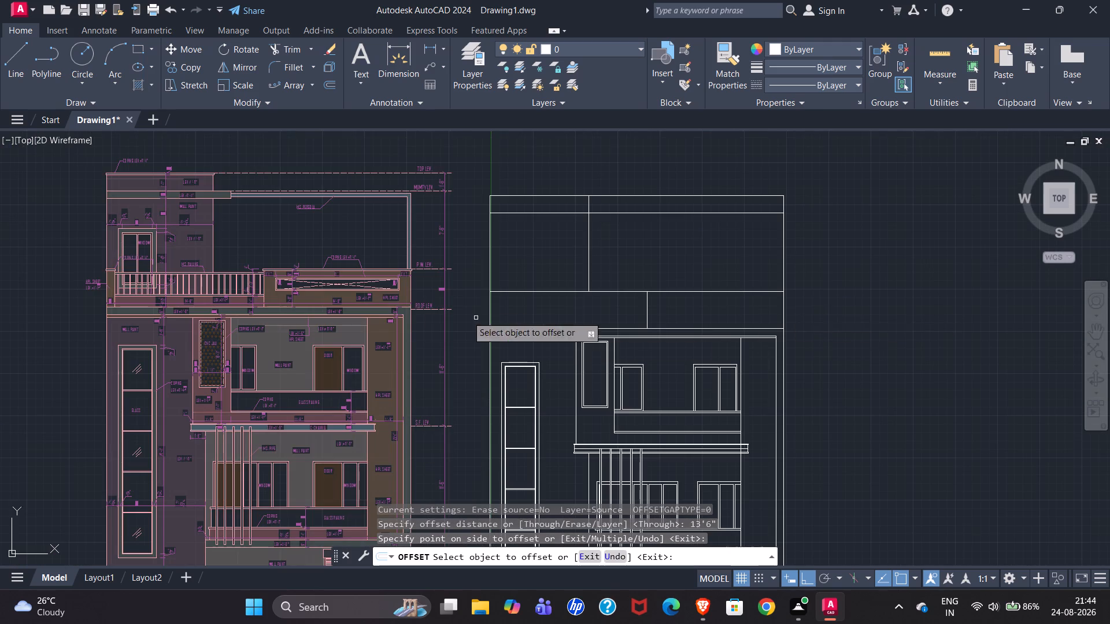
pyautogui.scroll(2, 224, 306)
pyautogui.scroll(-1, 491, 284)
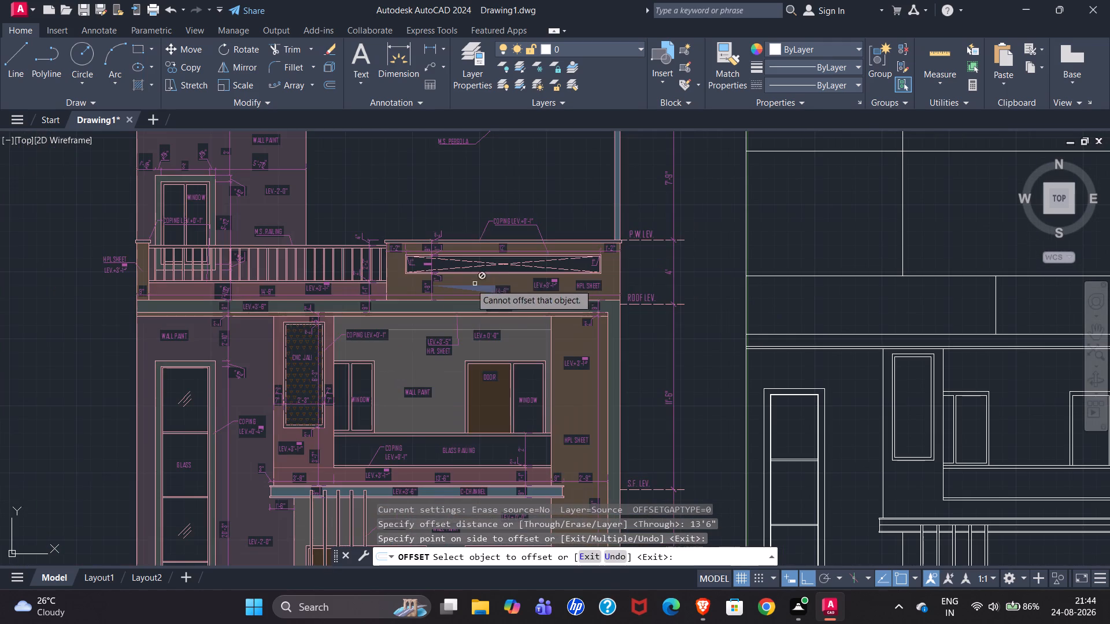
# Offset the parapet panel's inner vertical edge line 14'9" across the railing side of the parapet strip, toward the building's opposite outer edge.
pyautogui.scroll(2, 147, 310)
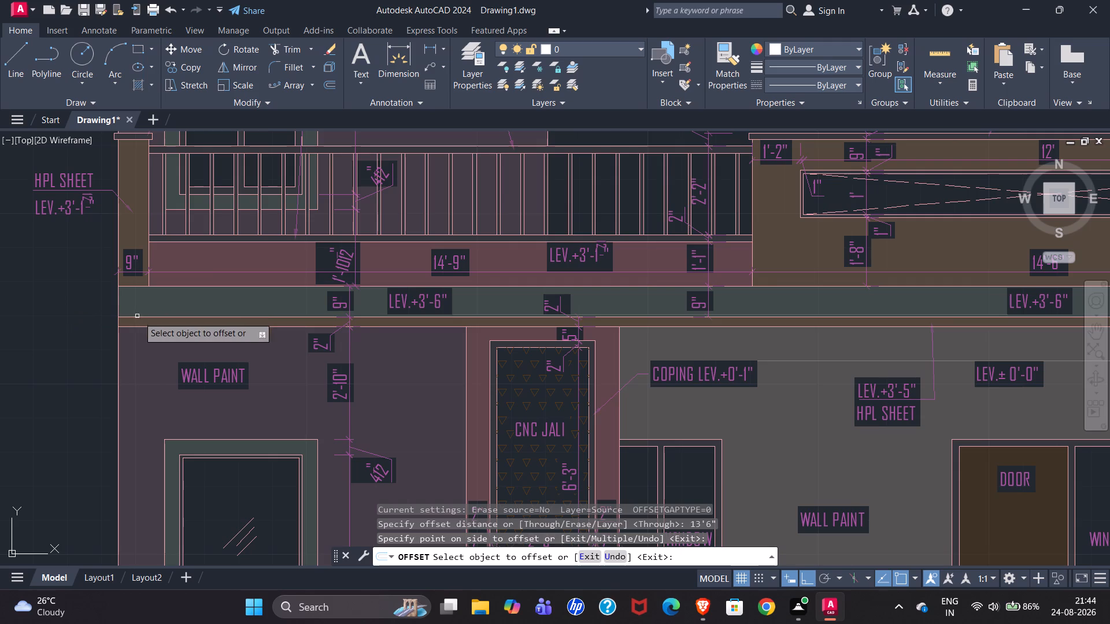
pyautogui.scroll(-2, 60, 304)
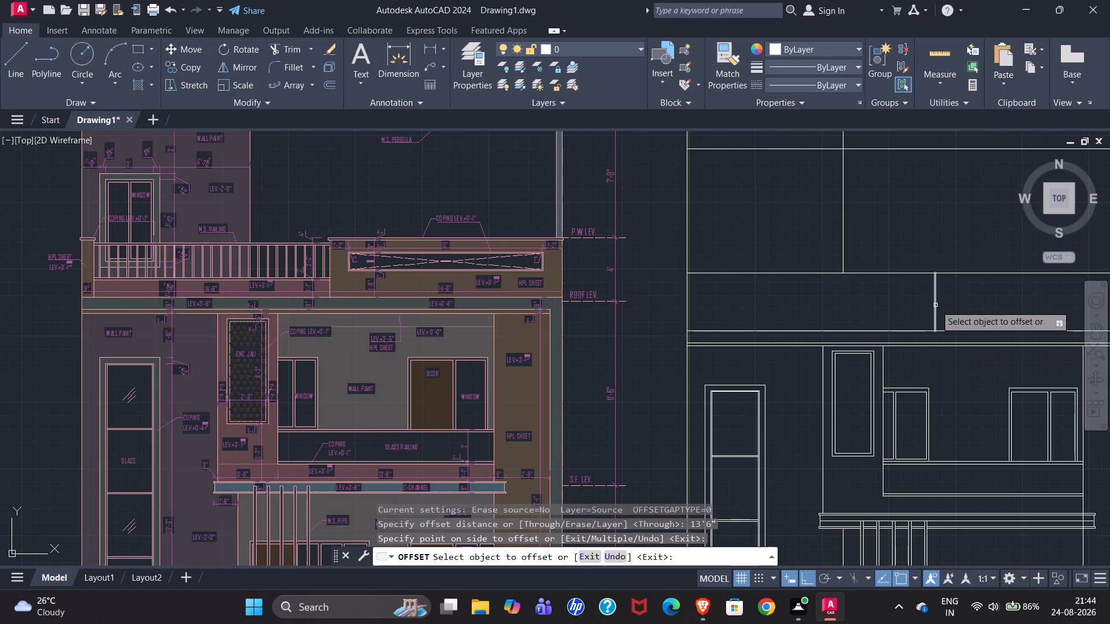
pyautogui.click(935, 305)
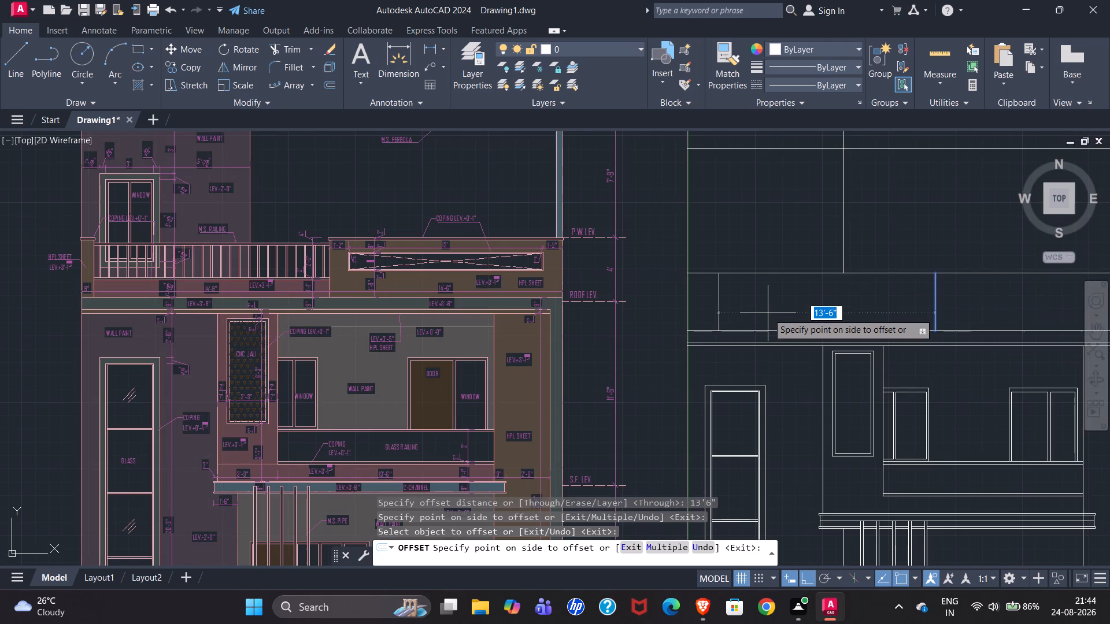
pyautogui.write('14\'9"')
pyautogui.press('Return')
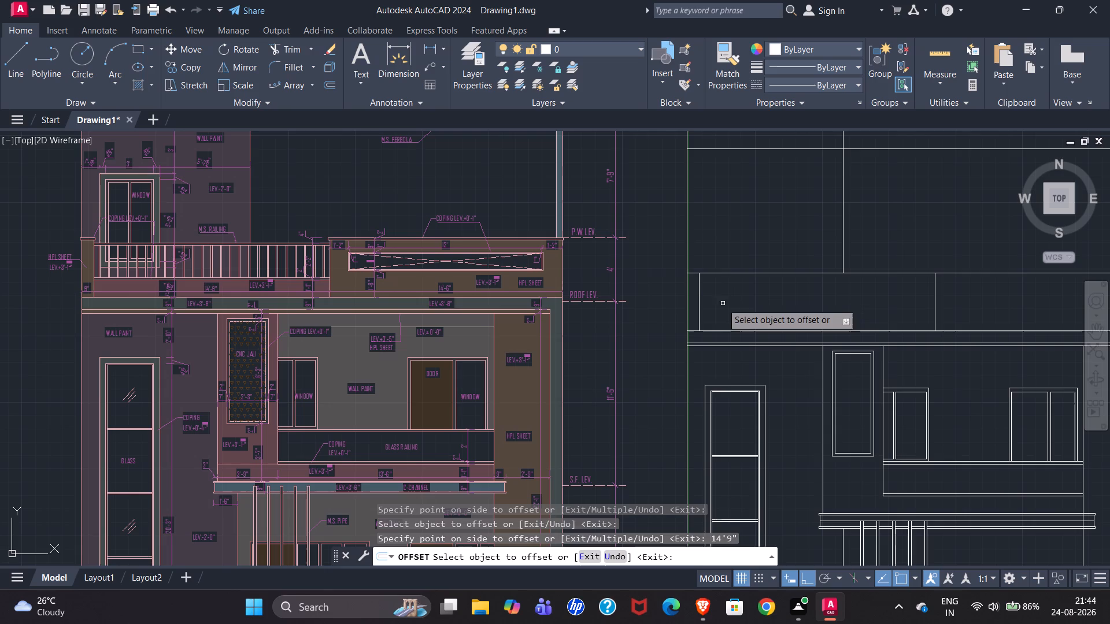
pyautogui.press('Escape')
# Measure the width of the narrow strip between the building's outer edge and the new vertical line above the roof-level band.
pyautogui.click(25, 69)
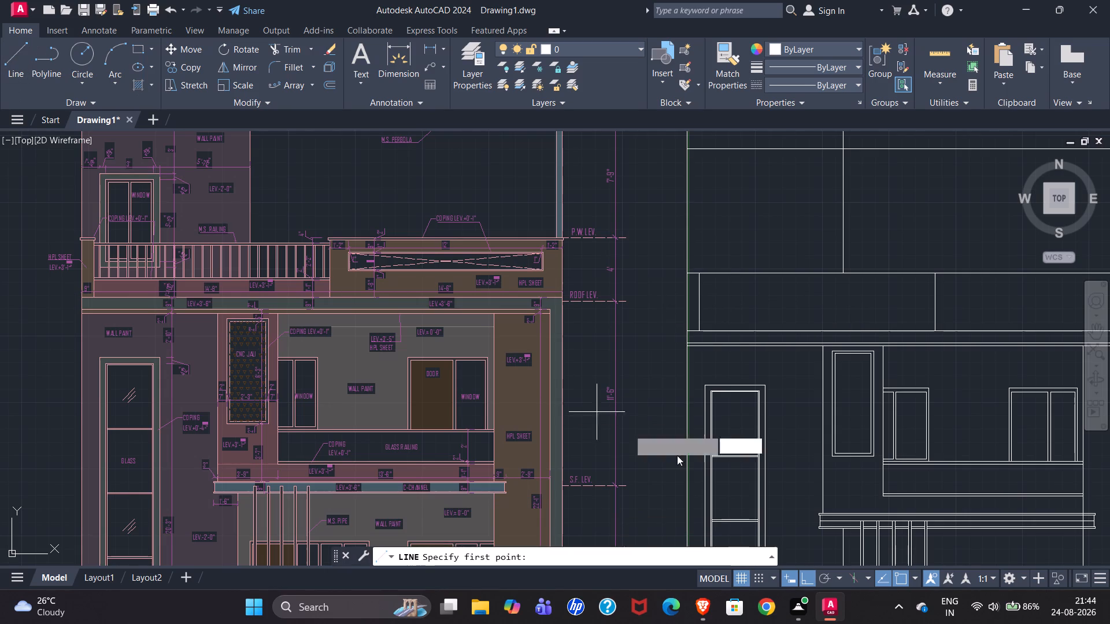
pyautogui.scroll(5, 710, 366)
pyautogui.scroll(-2, 499, 299)
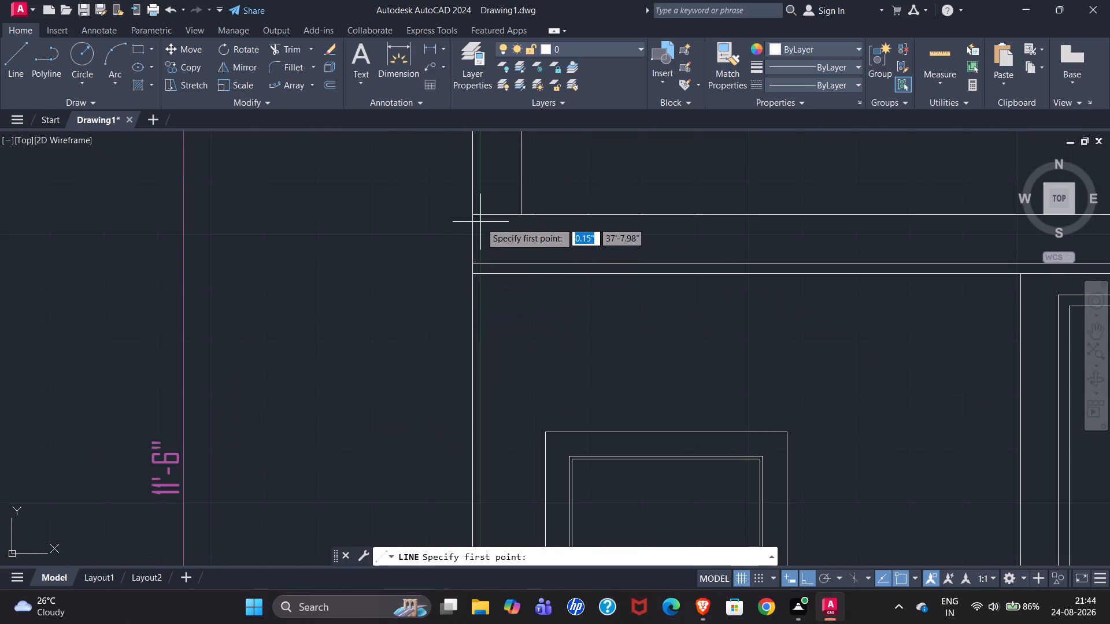
pyautogui.click(472, 214)
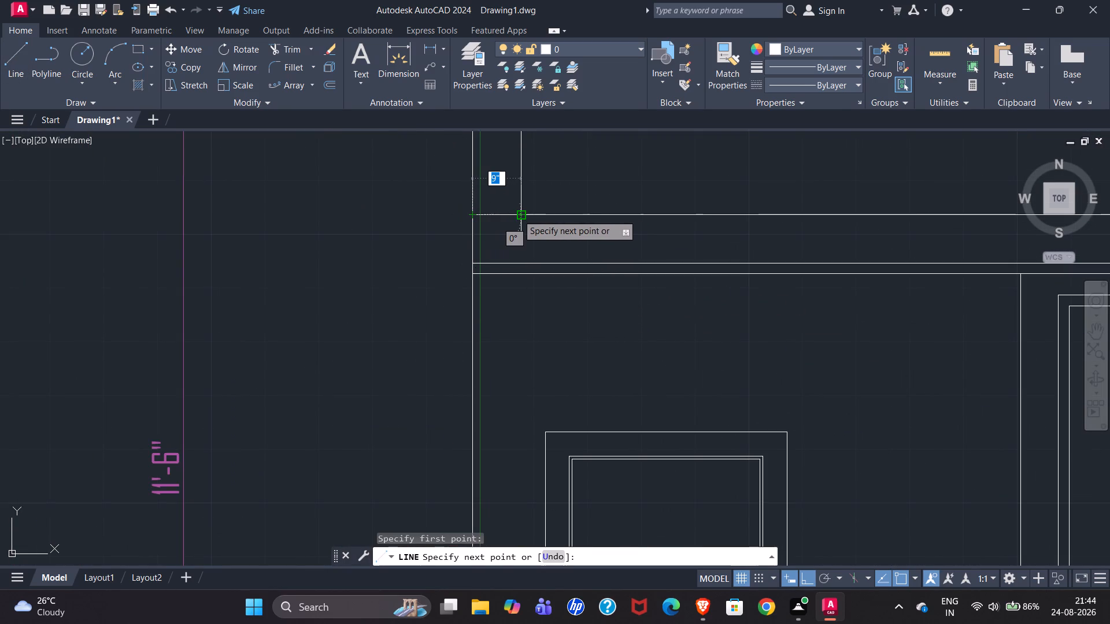
pyautogui.press('Escape')
# Offset the parapet-level horizontal line 2" downward to form the coping.
pyautogui.scroll(-3, 328, 332)
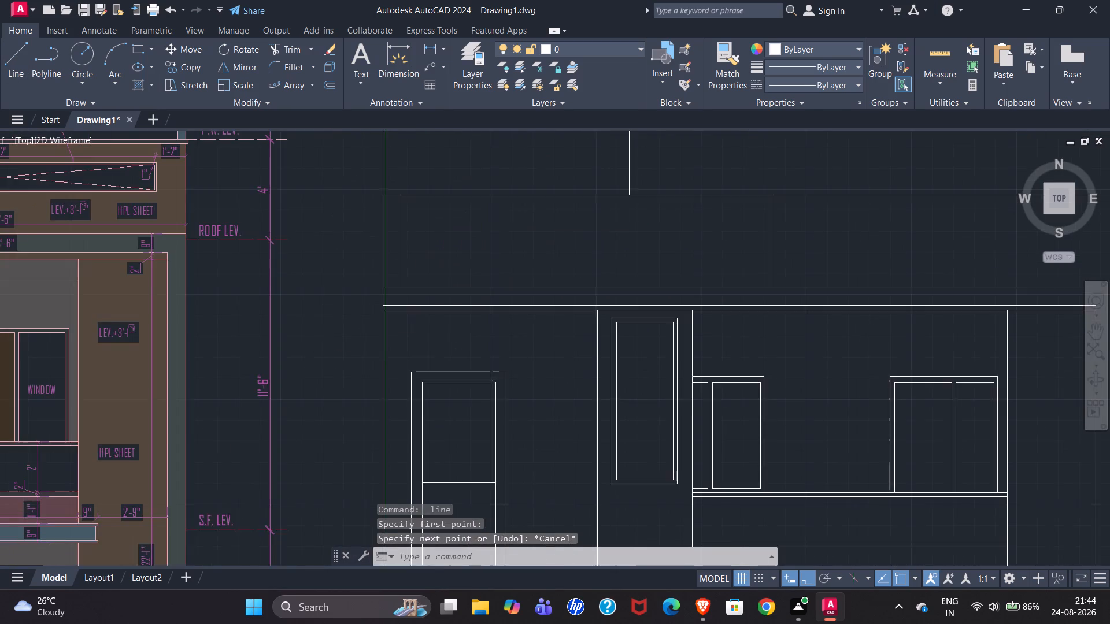
pyautogui.scroll(-1, 653, 318)
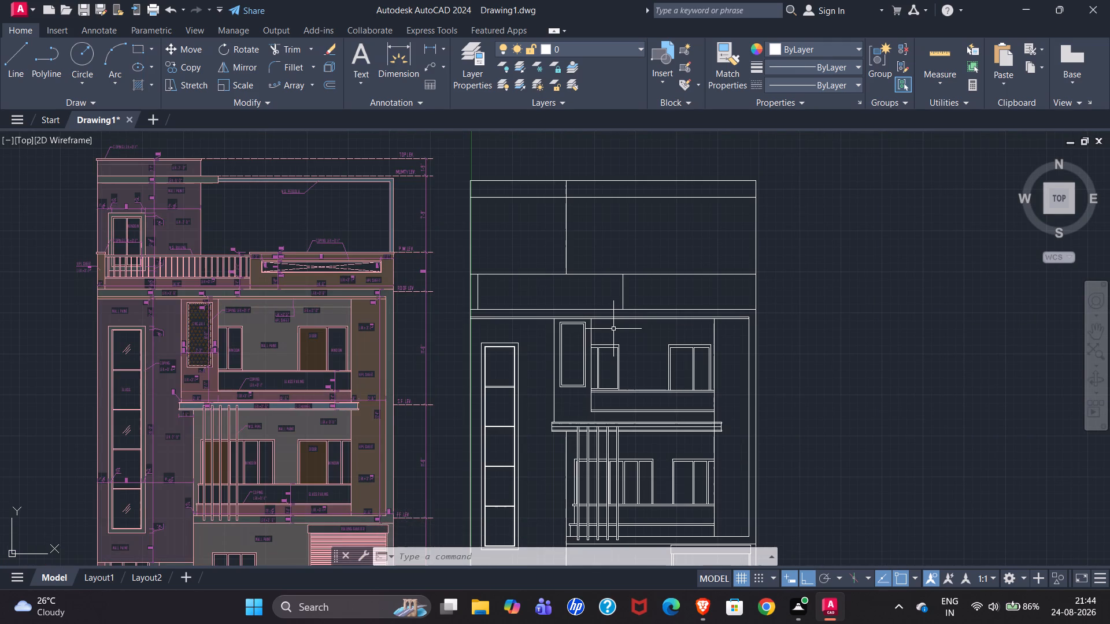
pyautogui.scroll(4, 259, 257)
pyautogui.scroll(-1, 108, 260)
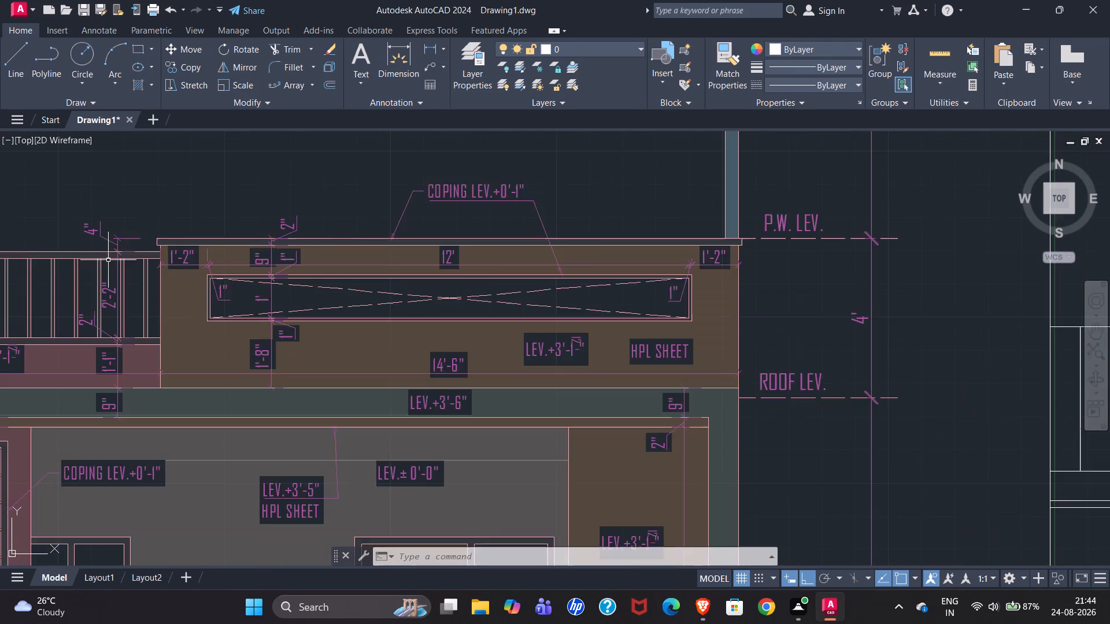
pyautogui.scroll(-1, 108, 260)
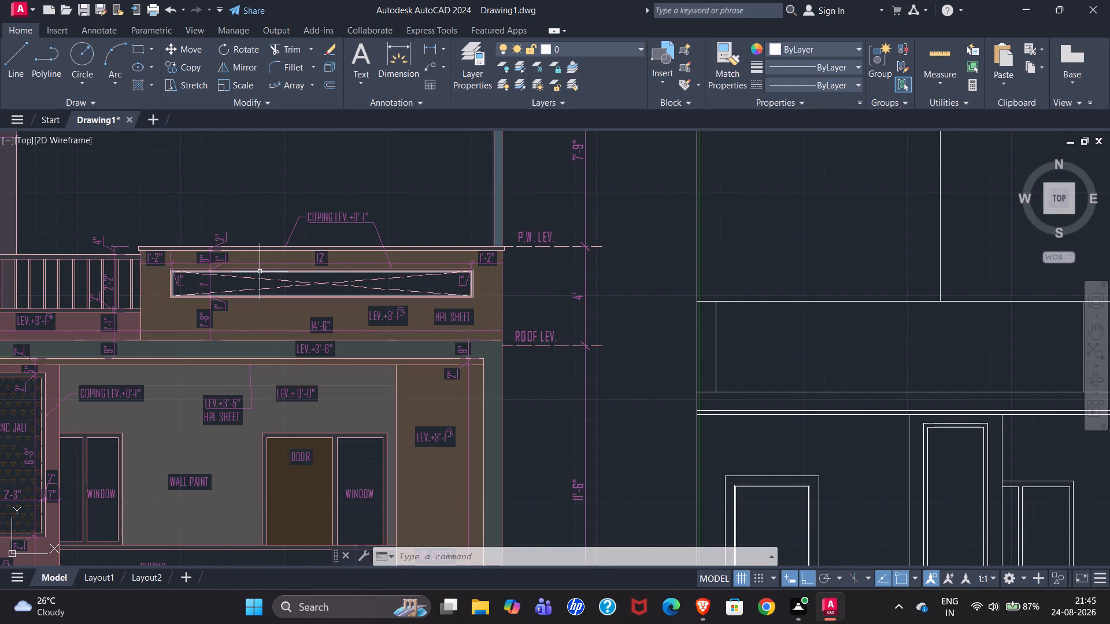
pyautogui.scroll(-1, 174, 271)
pyautogui.scroll(3, 757, 303)
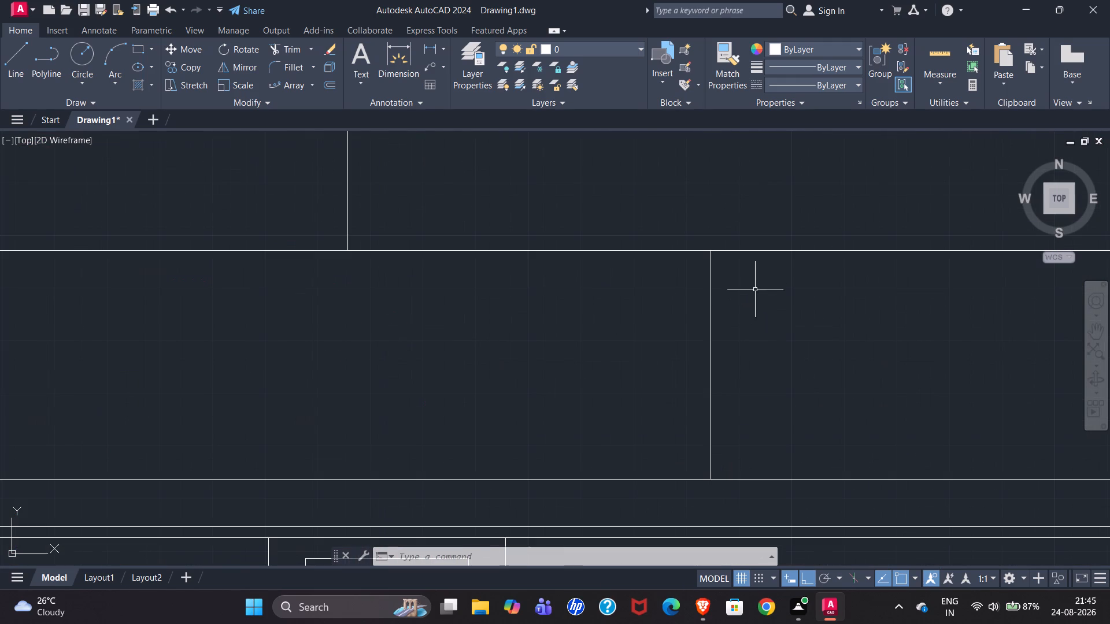
pyautogui.click(757, 251)
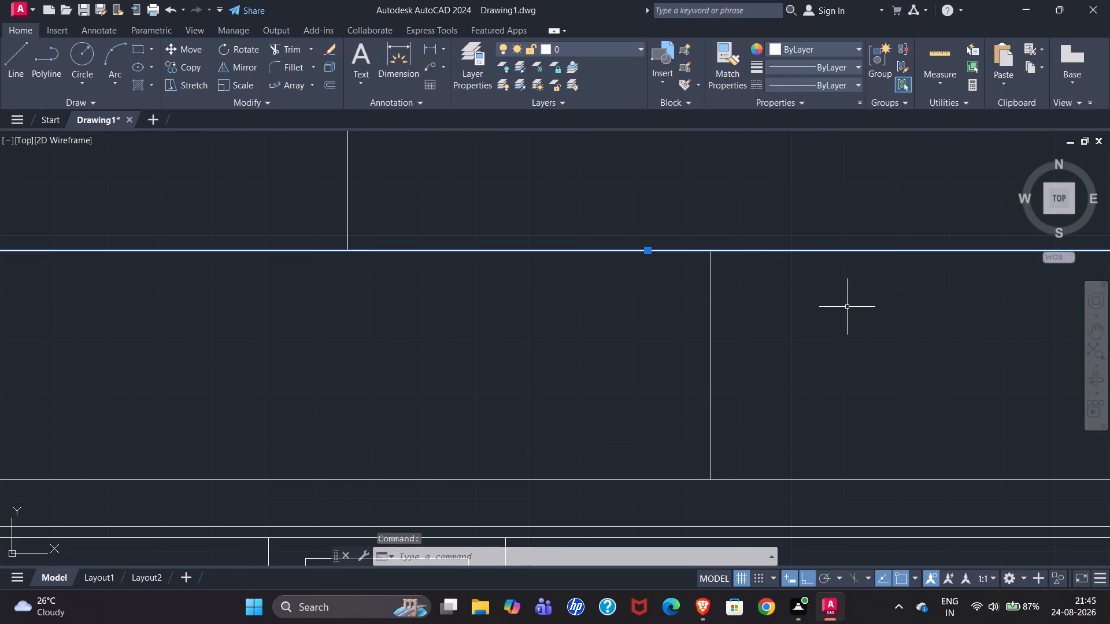
pyautogui.press('o')
pyautogui.press('Return')
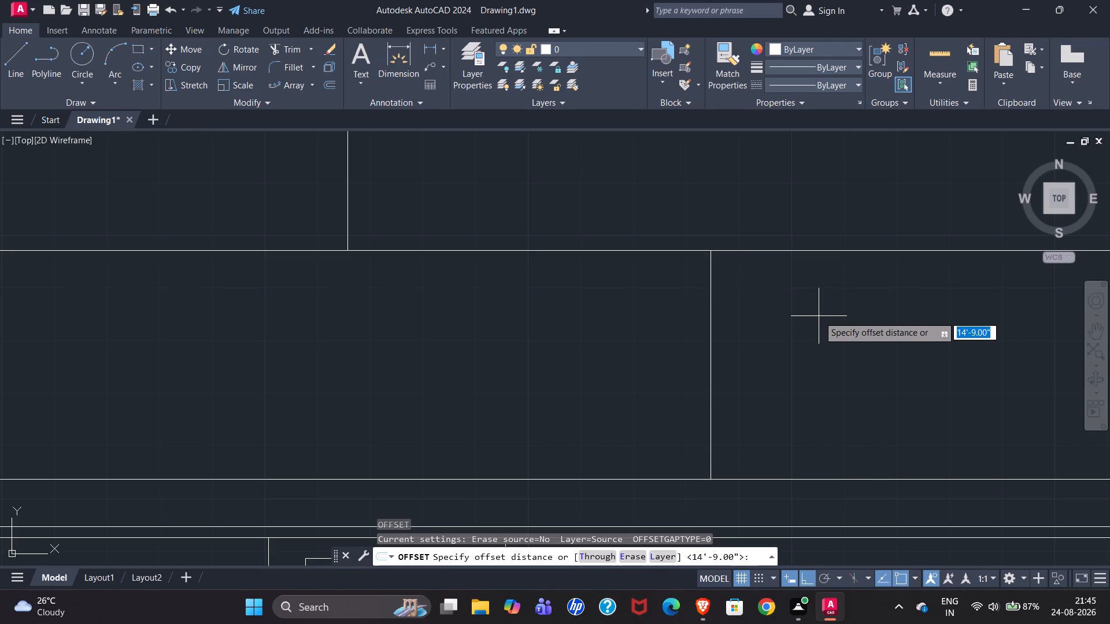
pyautogui.scroll(-3, 825, 319)
pyautogui.scroll(5, 254, 269)
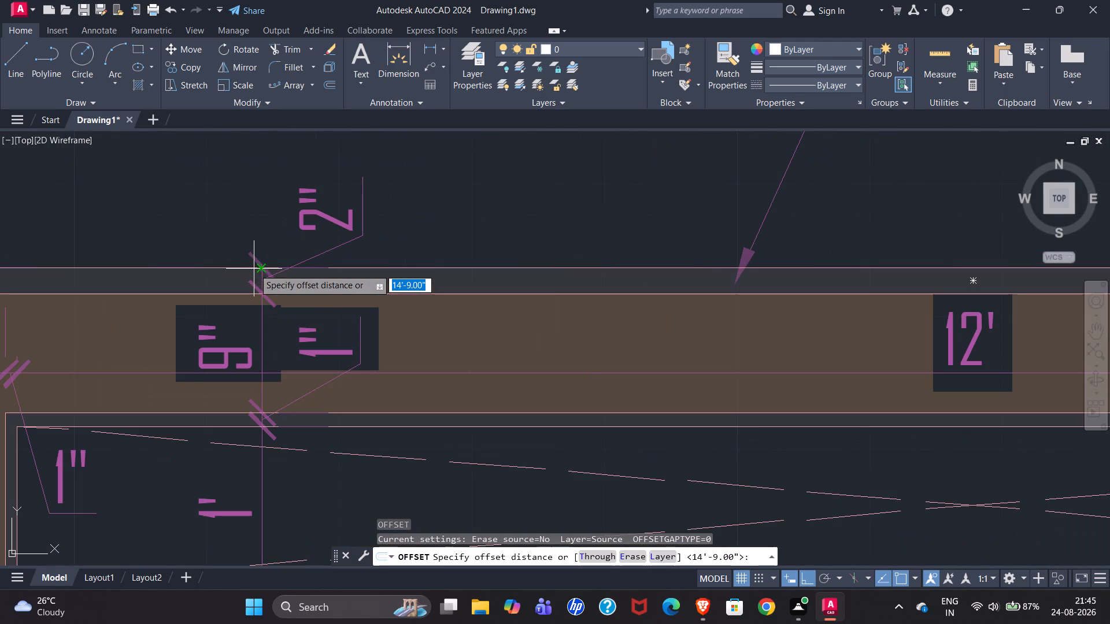
pyautogui.scroll(-4, 146, 336)
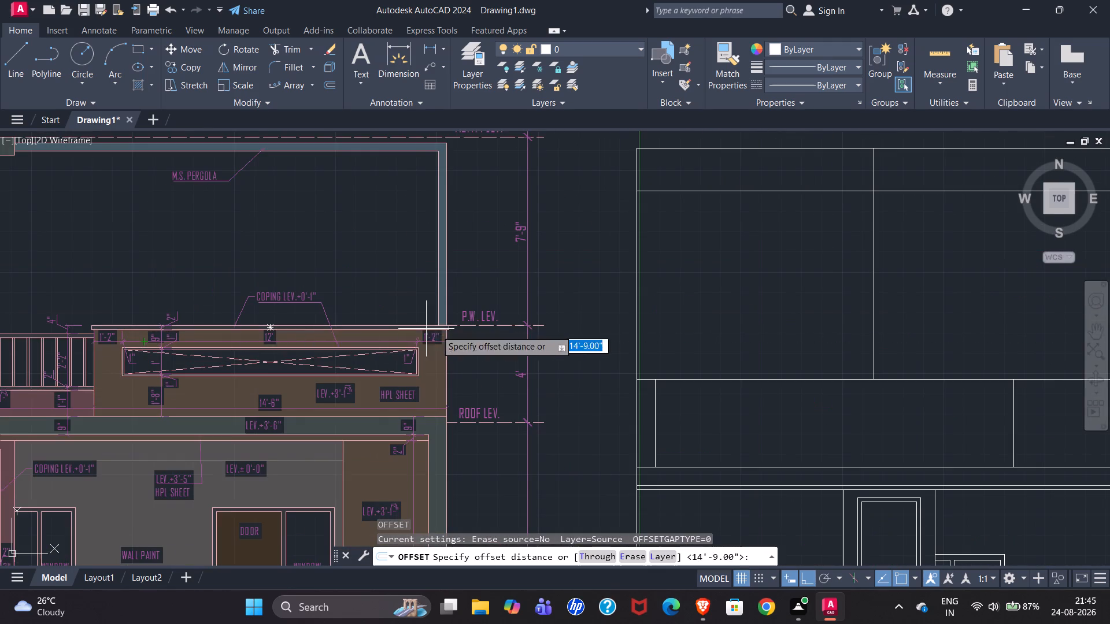
pyautogui.scroll(-2, 88, 328)
pyautogui.scroll(3, 457, 358)
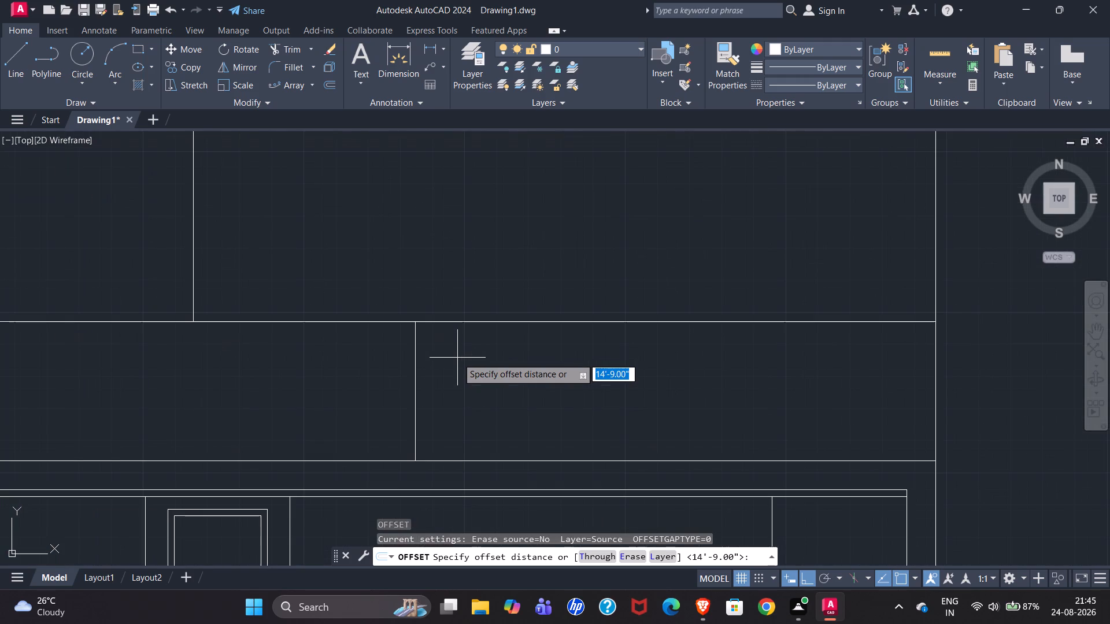
pyautogui.write('2"')
pyautogui.press('Return')
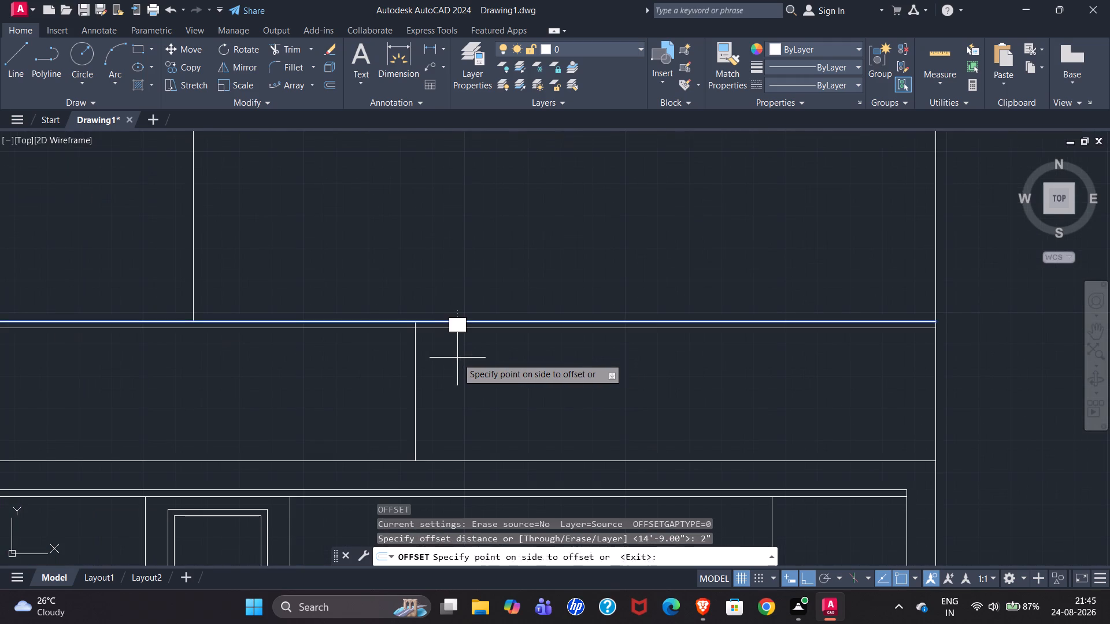
pyautogui.click(464, 359)
pyautogui.scroll(-2, 511, 272)
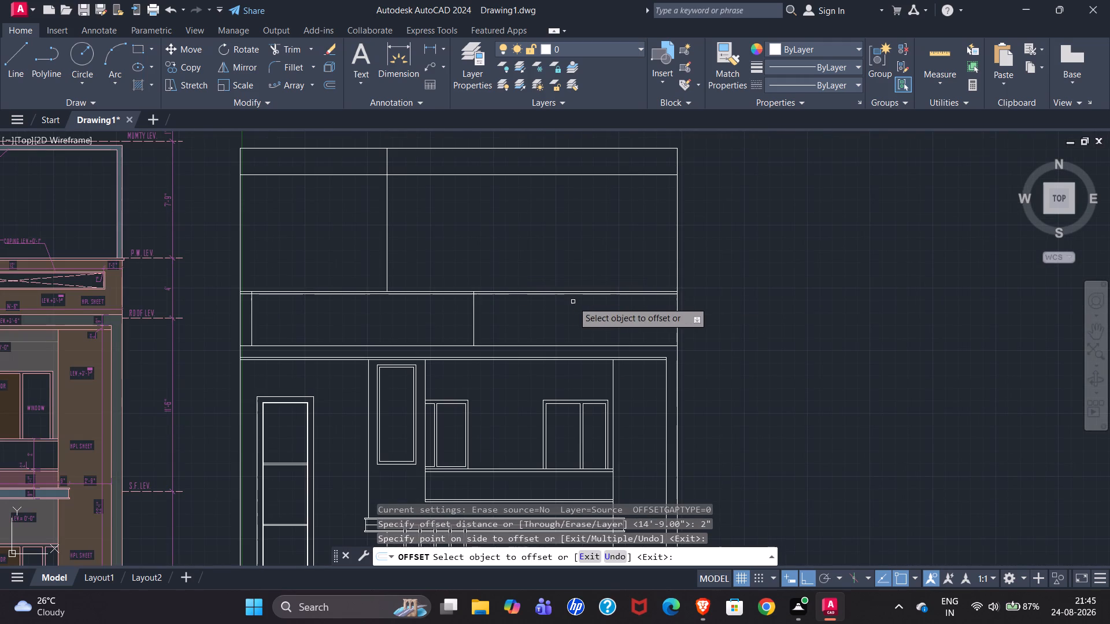
pyautogui.press('Escape')
# Examine the HPL sheet panel's coping, side margins and recessed opening in the coloured reference against the redrawn parapet.
pyautogui.scroll(-1, 602, 276)
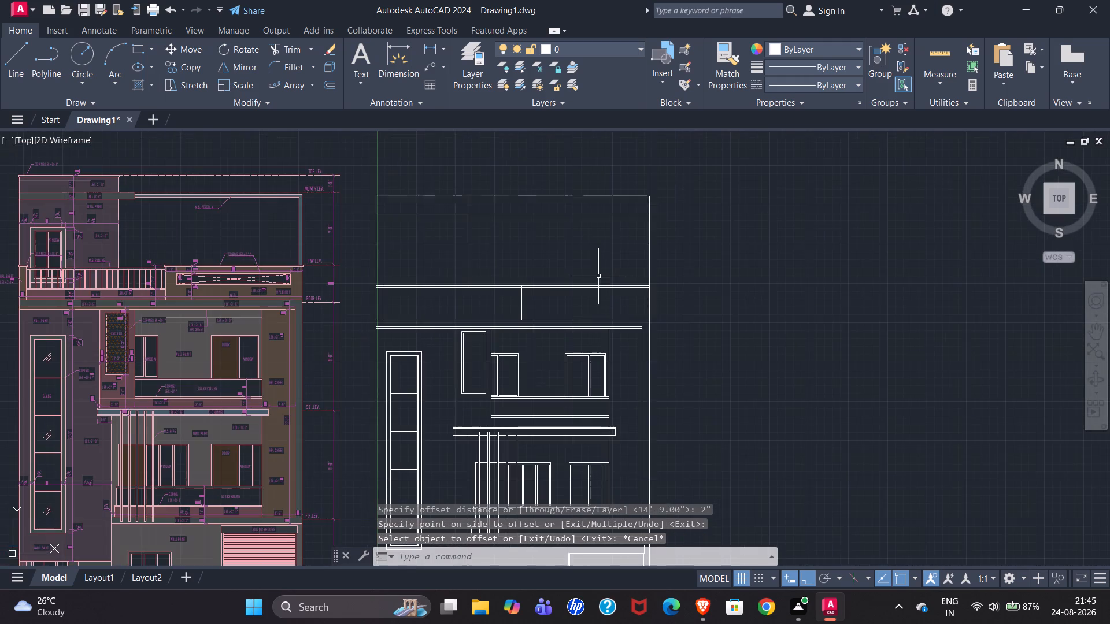
pyautogui.scroll(3, 205, 283)
pyautogui.scroll(3, 110, 263)
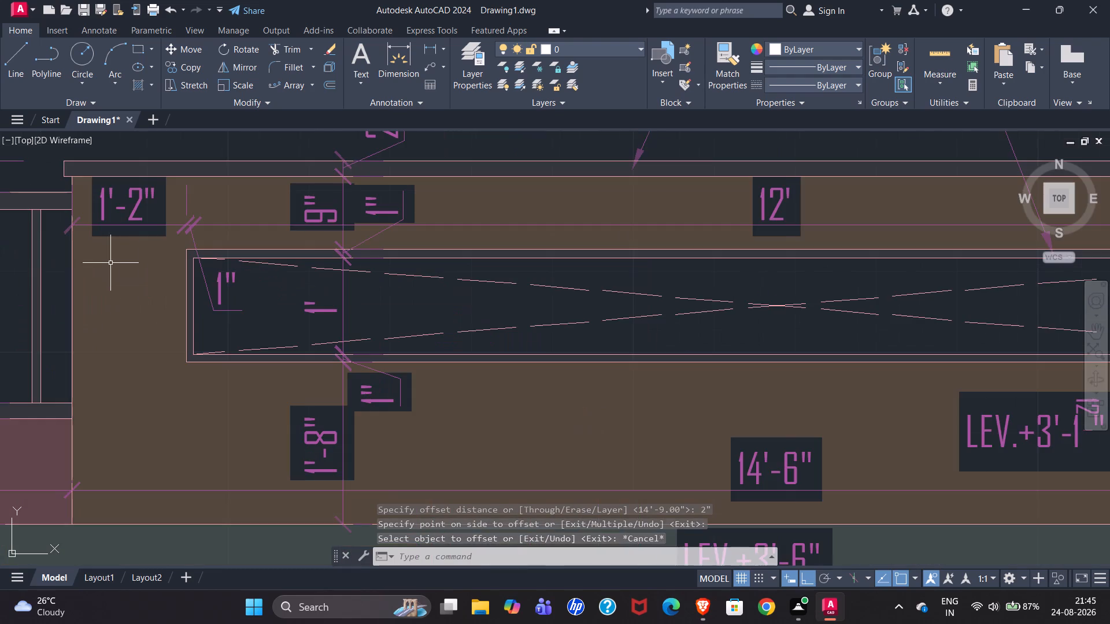
pyautogui.scroll(-2, 95, 266)
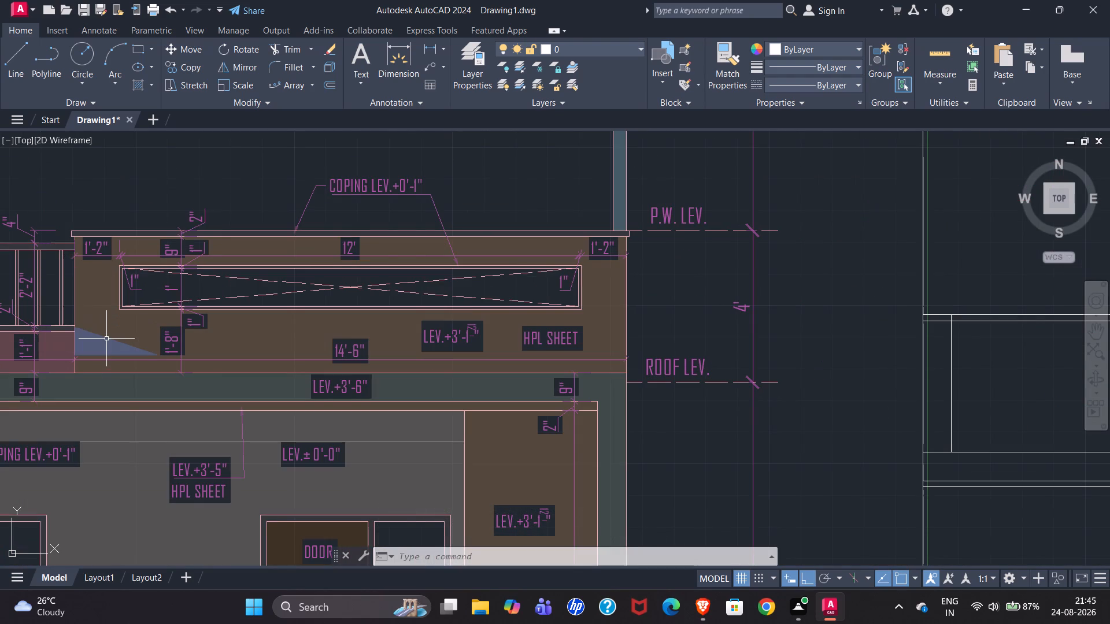
pyautogui.scroll(-1, 12, 337)
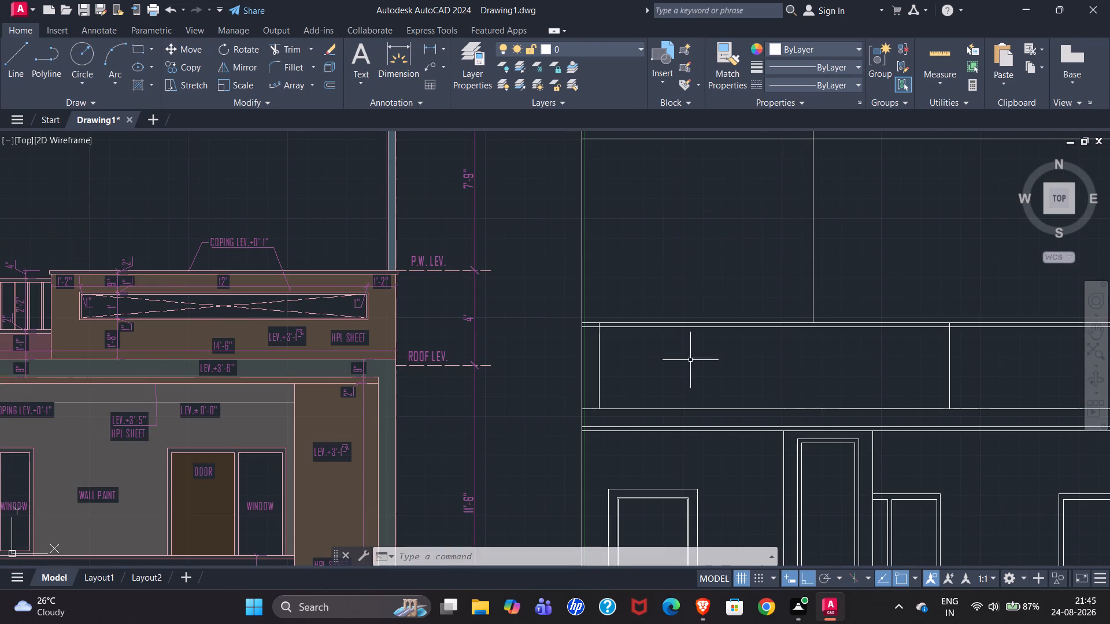
pyautogui.scroll(-1, 376, 348)
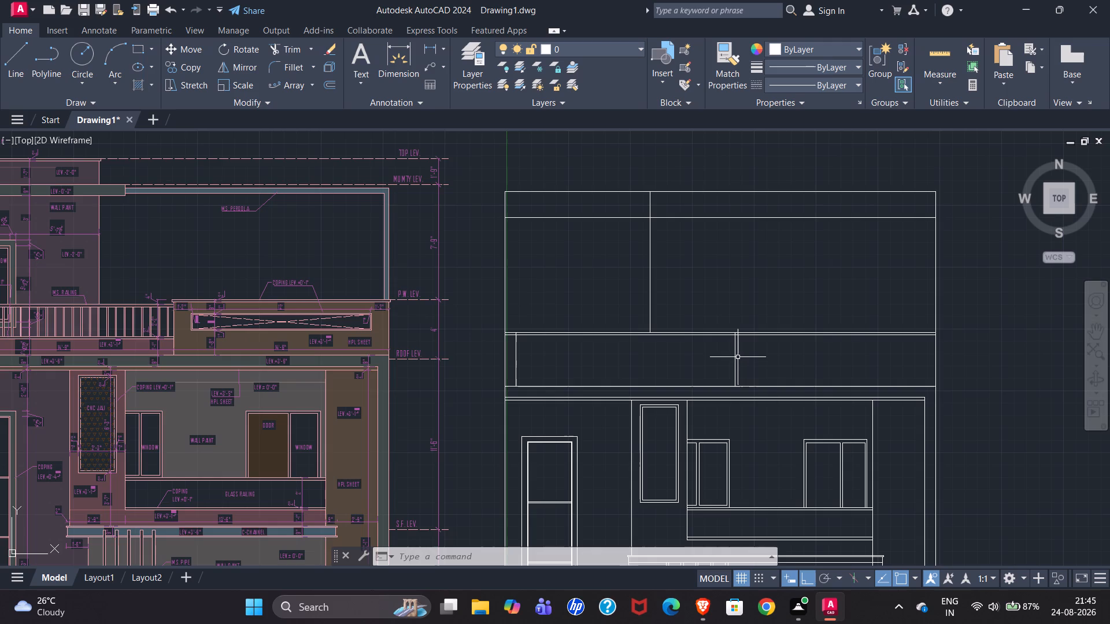
pyautogui.scroll(3, 416, 329)
pyautogui.scroll(-2, 294, 321)
pyautogui.scroll(-1, 227, 324)
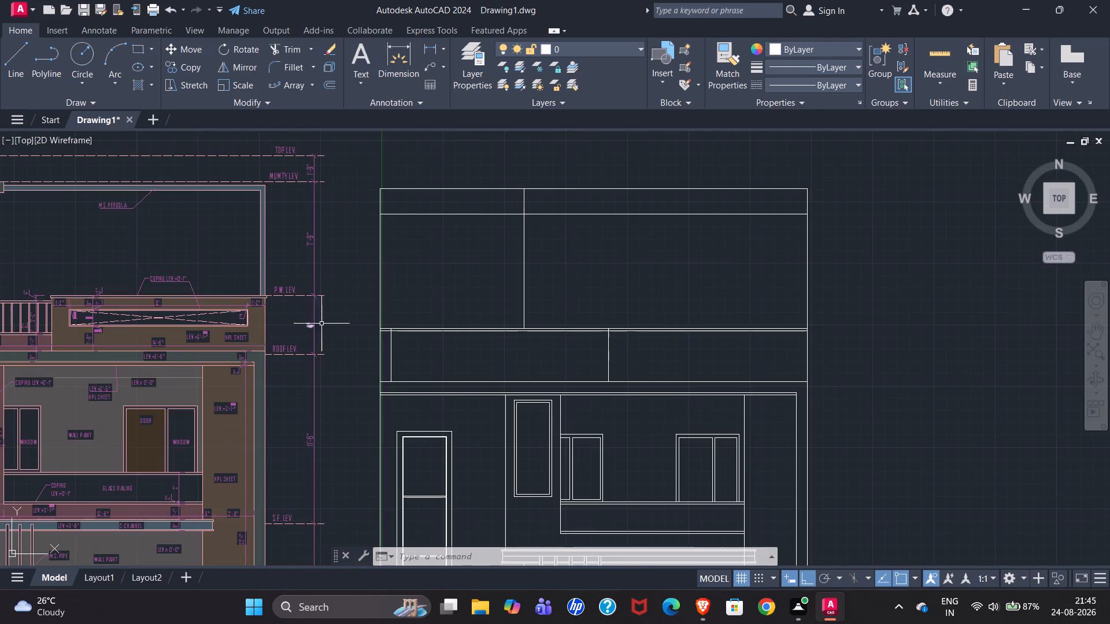
pyautogui.scroll(1, 583, 358)
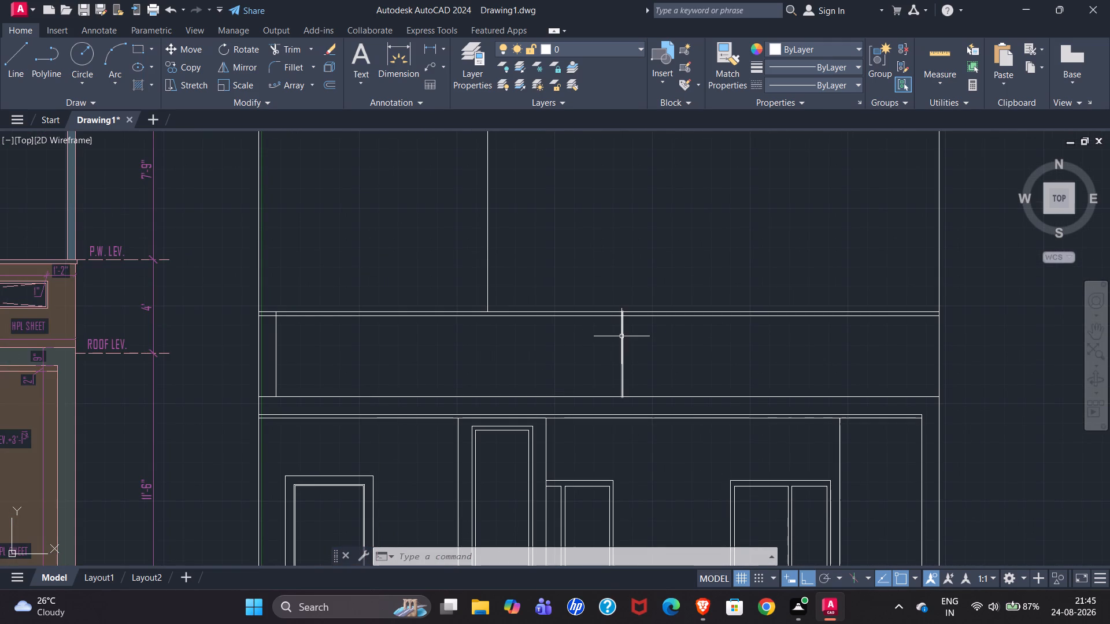
pyautogui.click(621, 336)
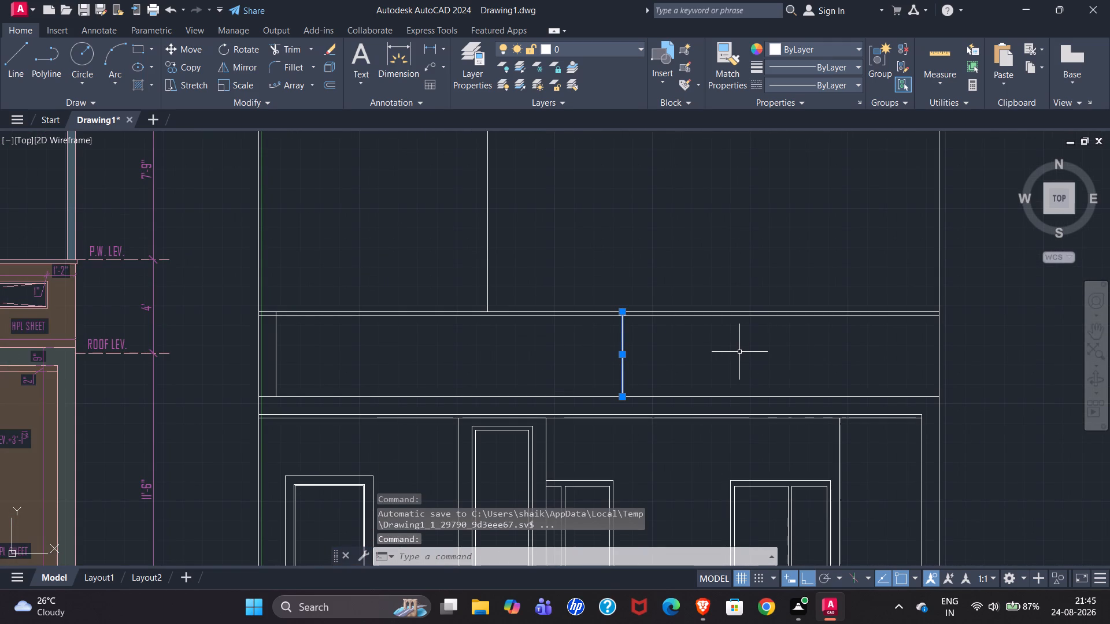
pyautogui.scroll(-2, 689, 343)
pyautogui.scroll(2, 319, 326)
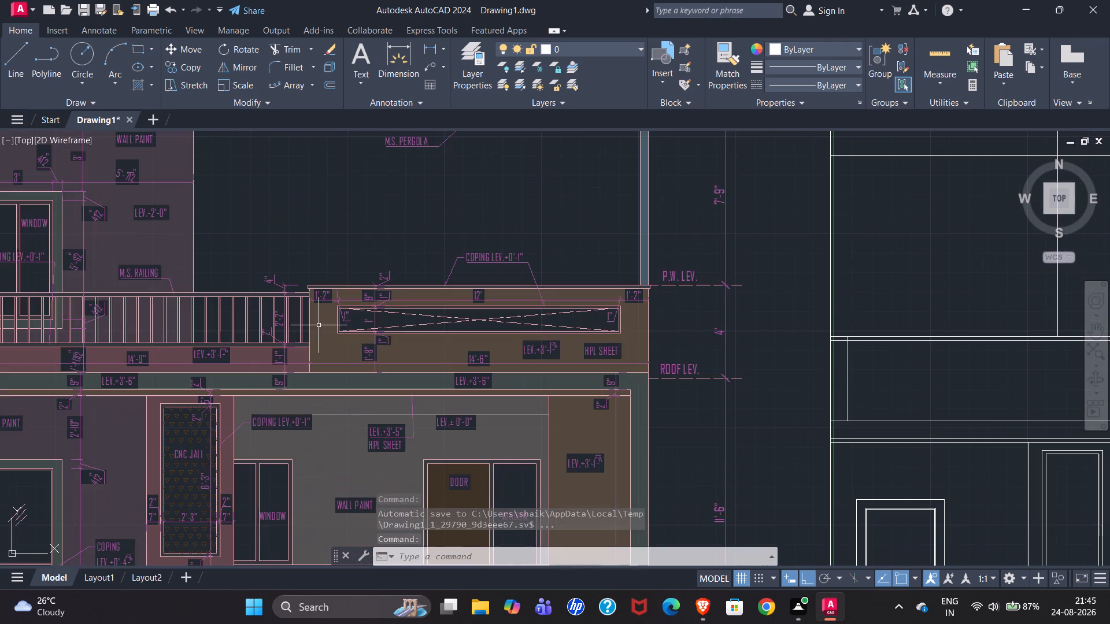
pyautogui.scroll(-1, 316, 338)
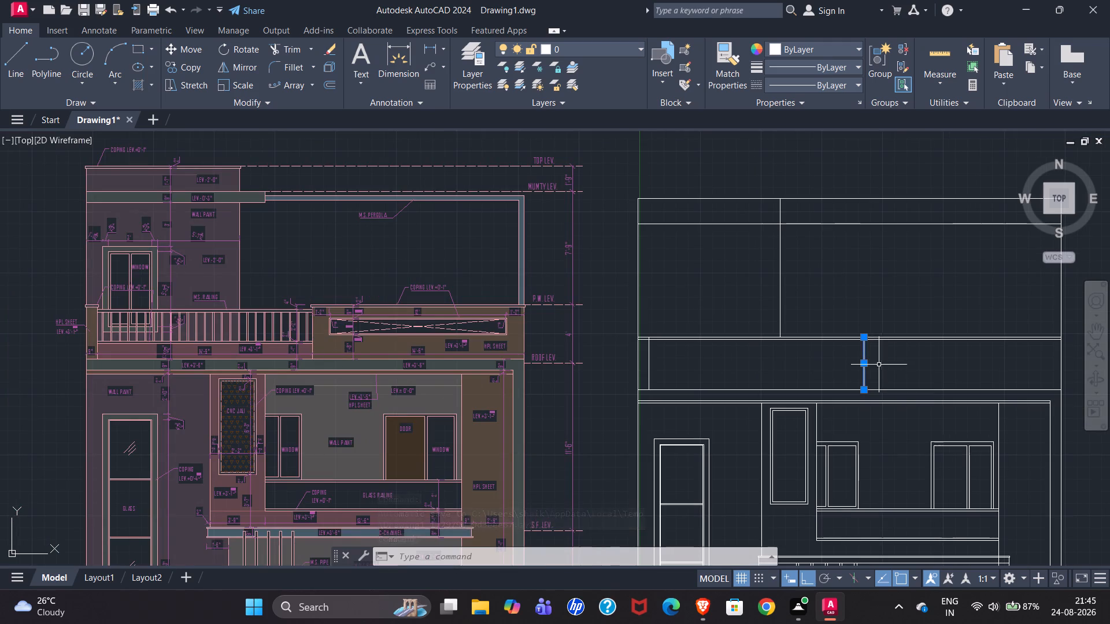
pyautogui.press('Escape')
# Trim the end of the HPL panel's inner vertical edge between the two coping lines.
pyautogui.scroll(3, 869, 352)
pyautogui.write('tr')
pyautogui.press('Return')
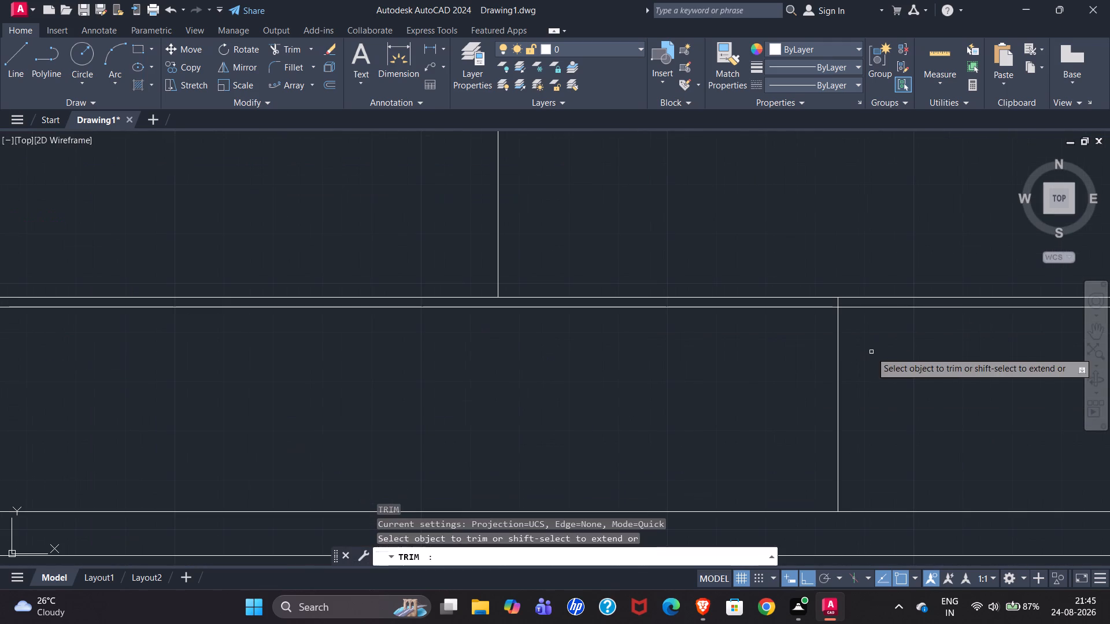
pyautogui.scroll(3, 852, 324)
pyautogui.moveTo(773, 248); pyautogui.dragTo(846, 244)
pyautogui.press('Escape')
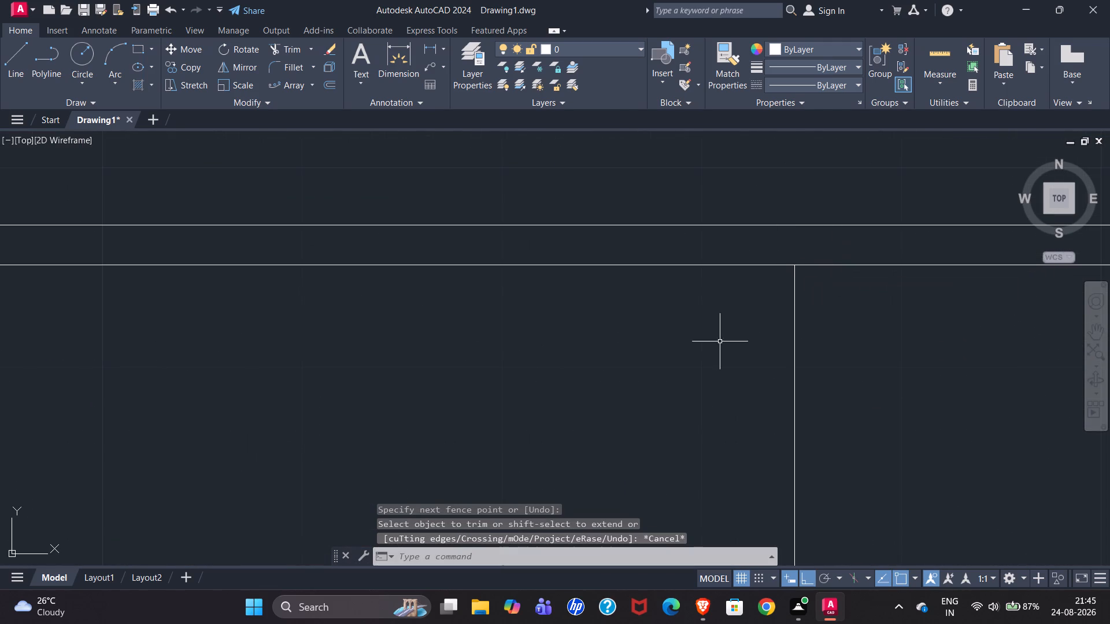
# Offset the HPL panel's inner vertical edge and the building's outer edge 1'-2" into the panel to mark the opening's side margins.
pyautogui.click(795, 328)
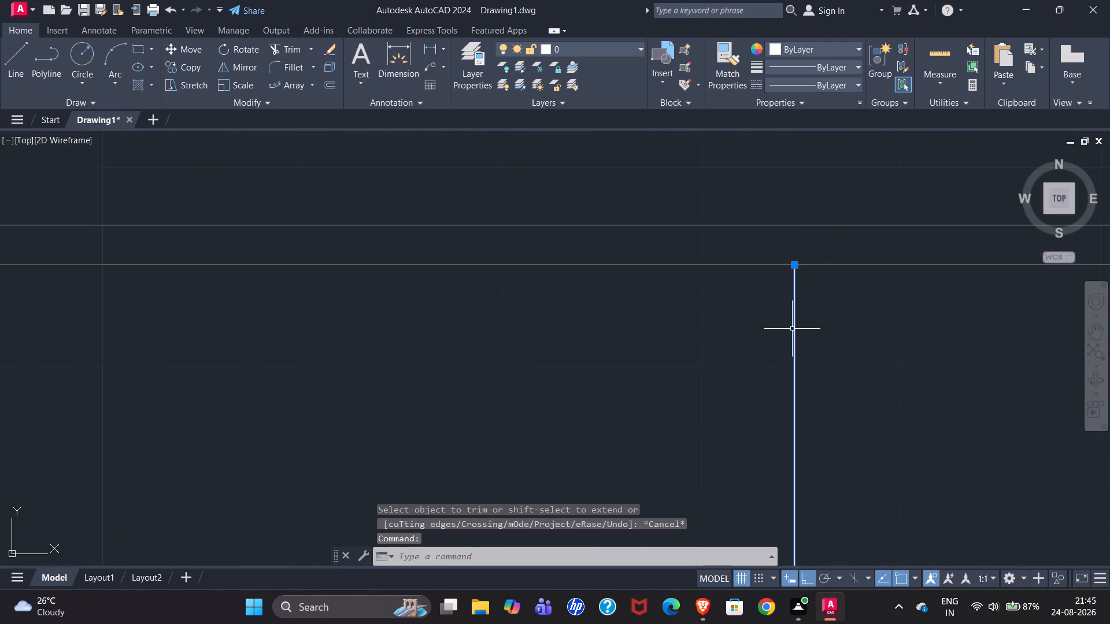
pyautogui.press('o')
pyautogui.press('Return')
pyautogui.scroll(-3, 543, 339)
pyautogui.write("1'")
pyautogui.press('2')
pyautogui.hotkey('shift', '"')
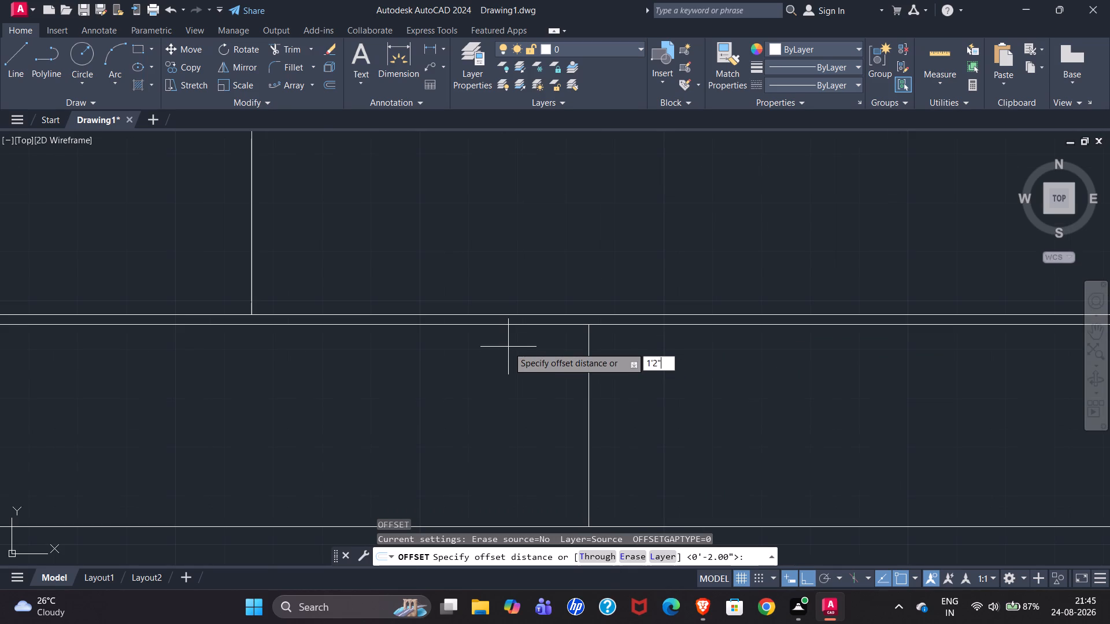
pyautogui.press('Return')
pyautogui.scroll(-1, 360, 367)
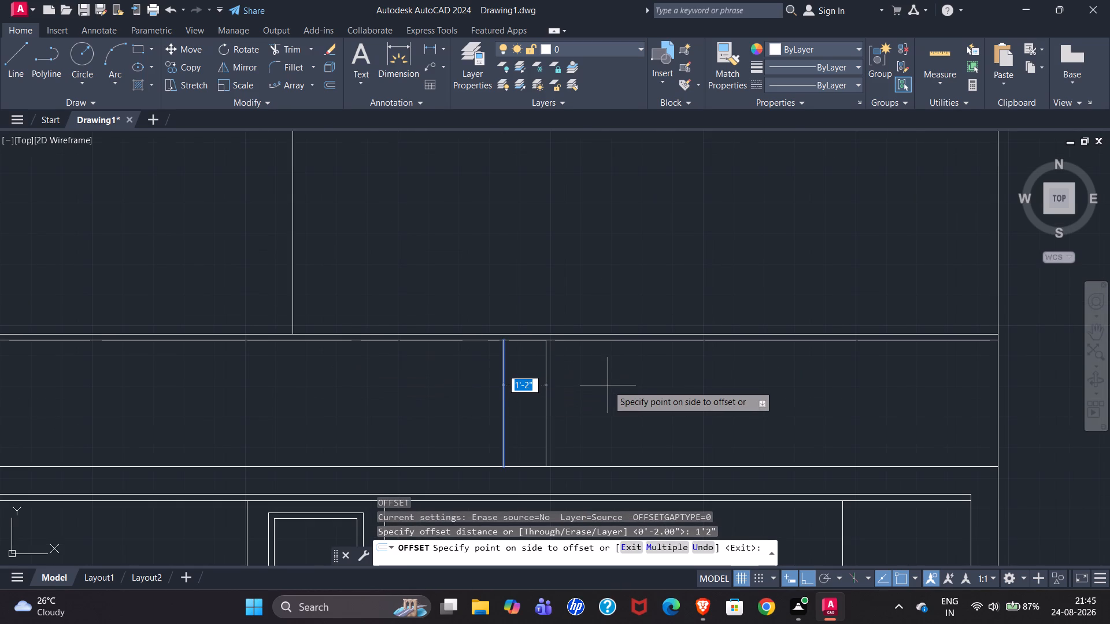
pyautogui.click(608, 385)
pyautogui.click(1000, 385)
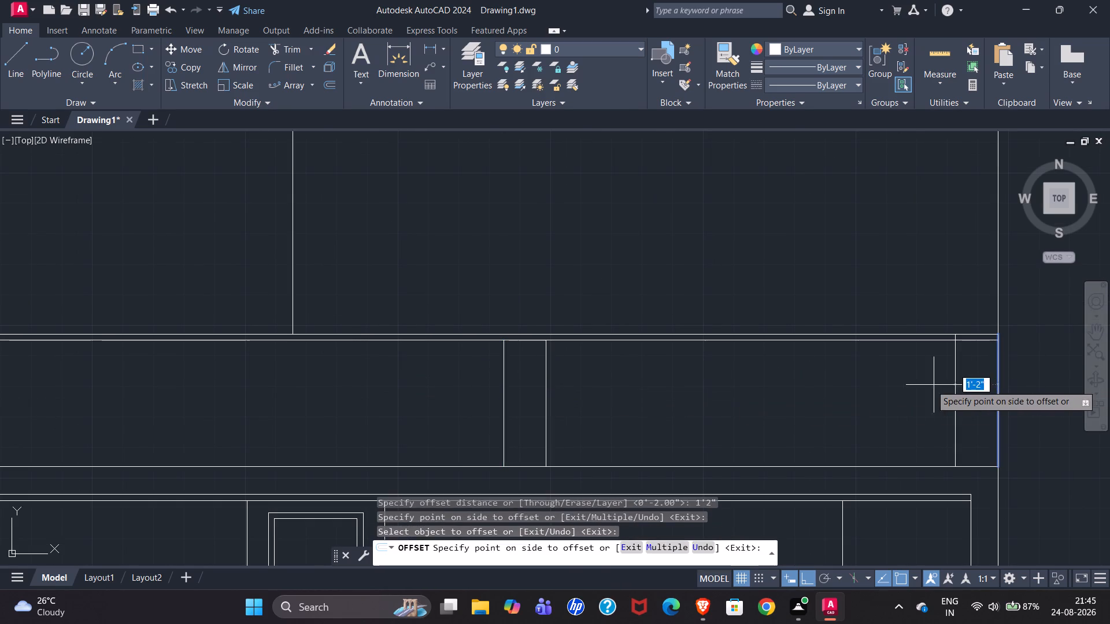
pyautogui.click(908, 385)
# Examine the vertical dimensions above, within and below the HPL panel's recessed opening in the coloured reference.
pyautogui.scroll(-3, 727, 399)
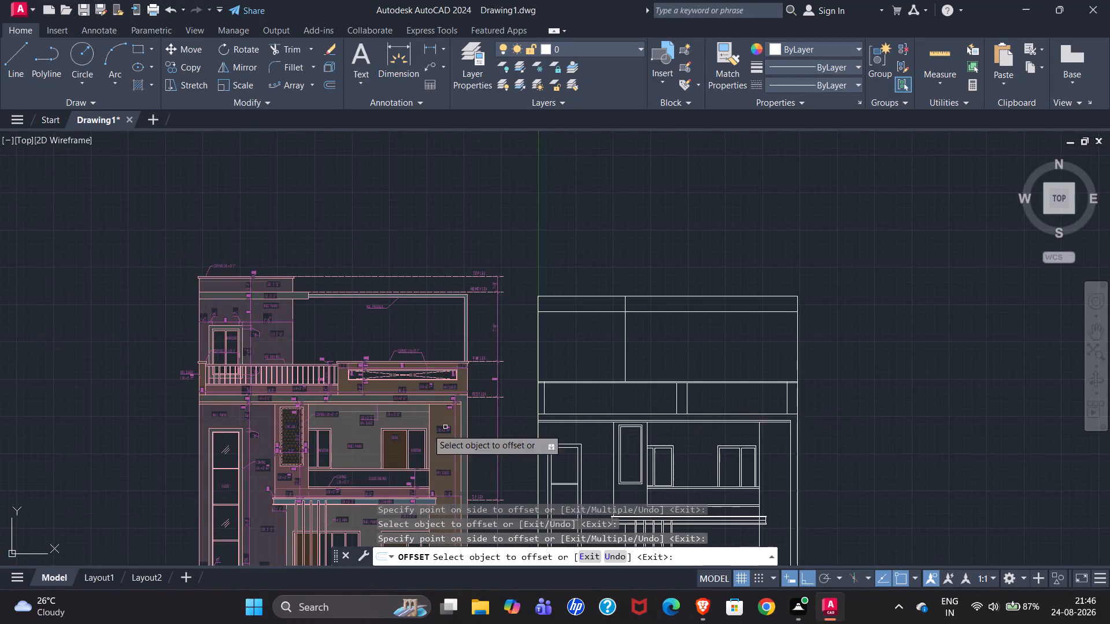
pyautogui.scroll(3, 362, 402)
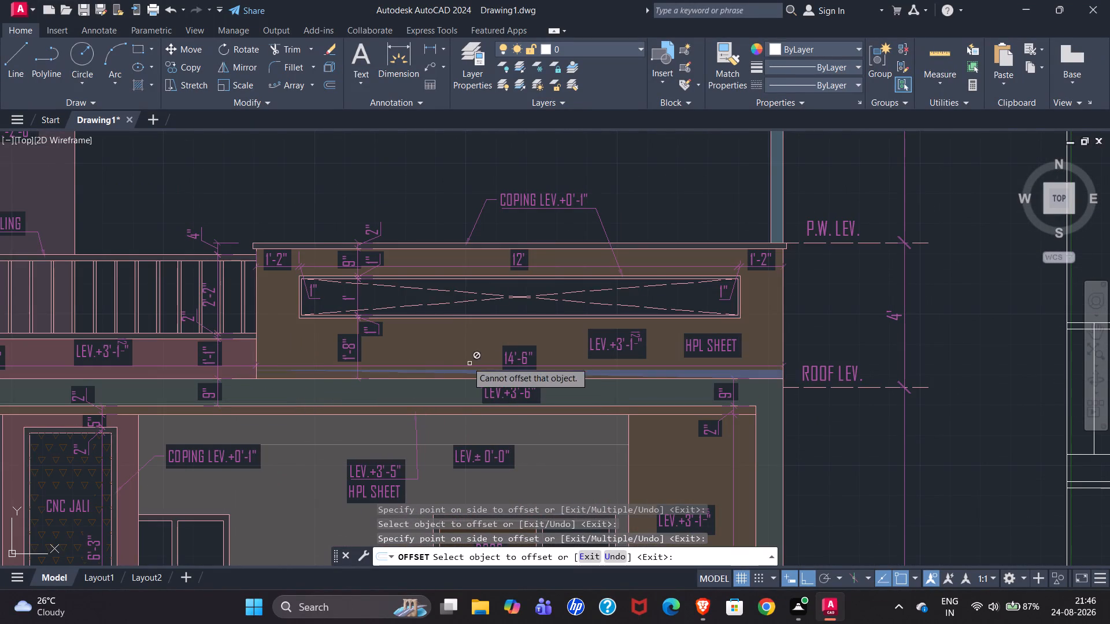
pyautogui.scroll(3, 348, 273)
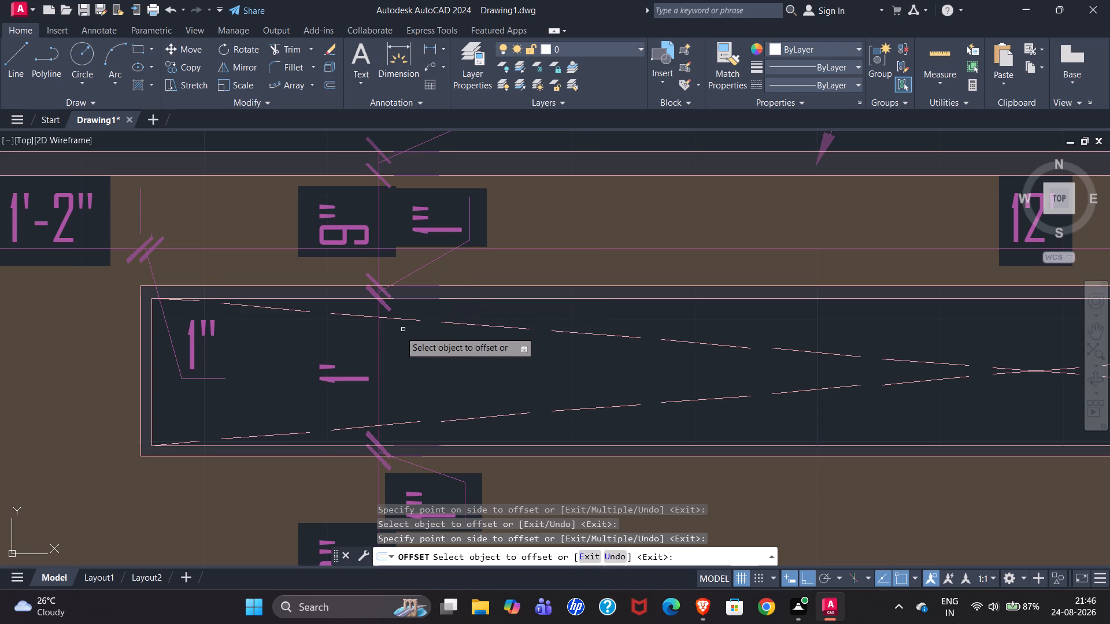
pyautogui.scroll(-1, 374, 337)
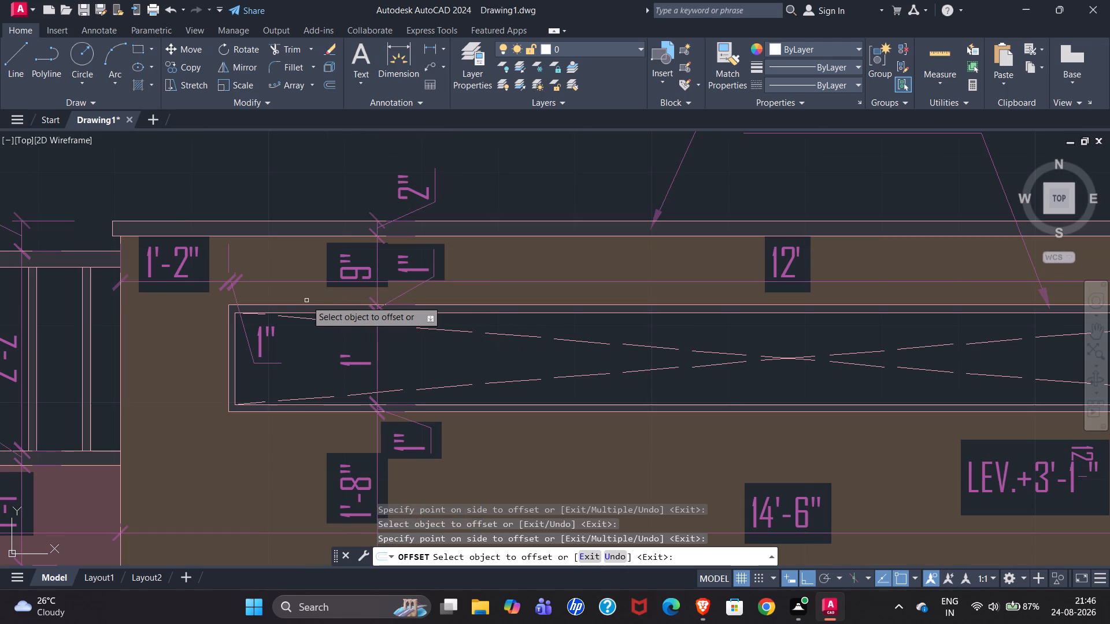
pyautogui.scroll(-1, 138, 321)
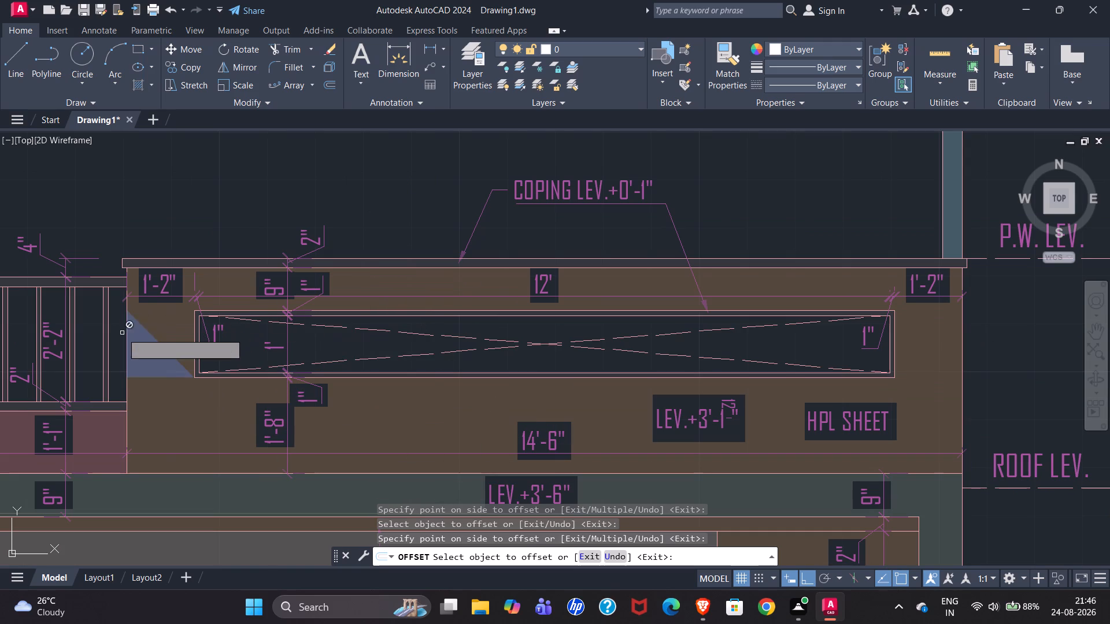
pyautogui.scroll(-1, 54, 330)
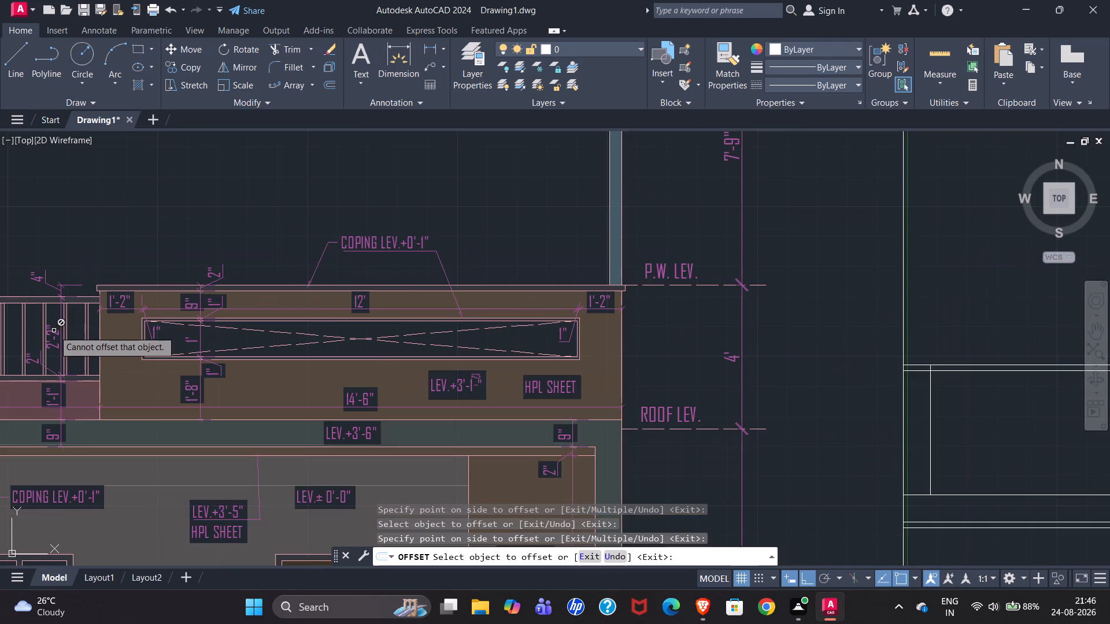
pyautogui.scroll(-1, 6, 319)
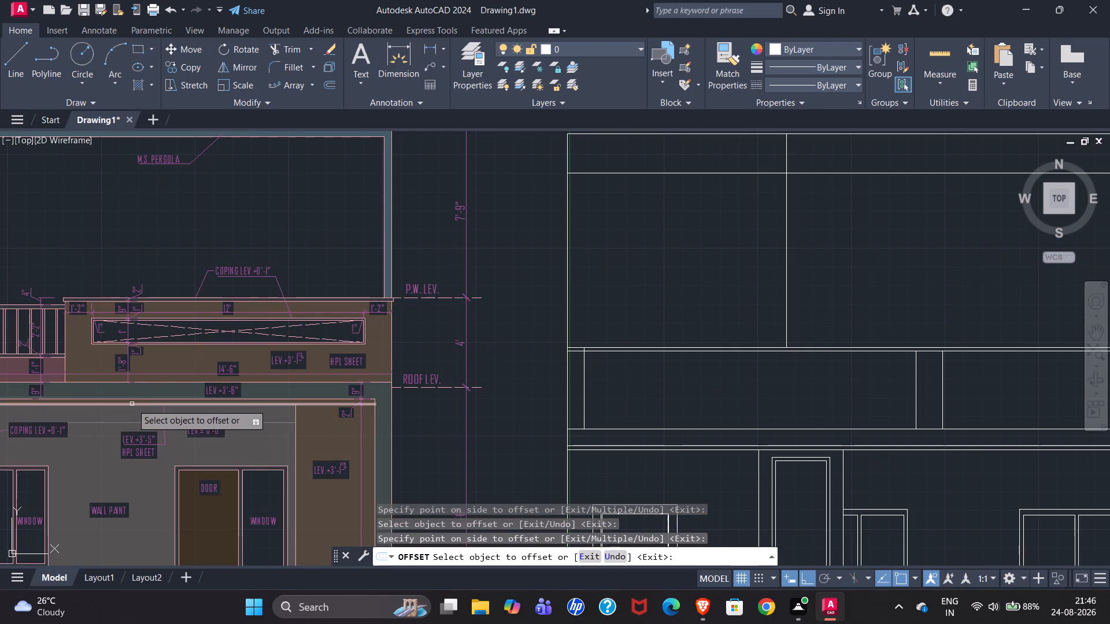
pyautogui.scroll(3, 120, 376)
pyautogui.scroll(-3, 101, 372)
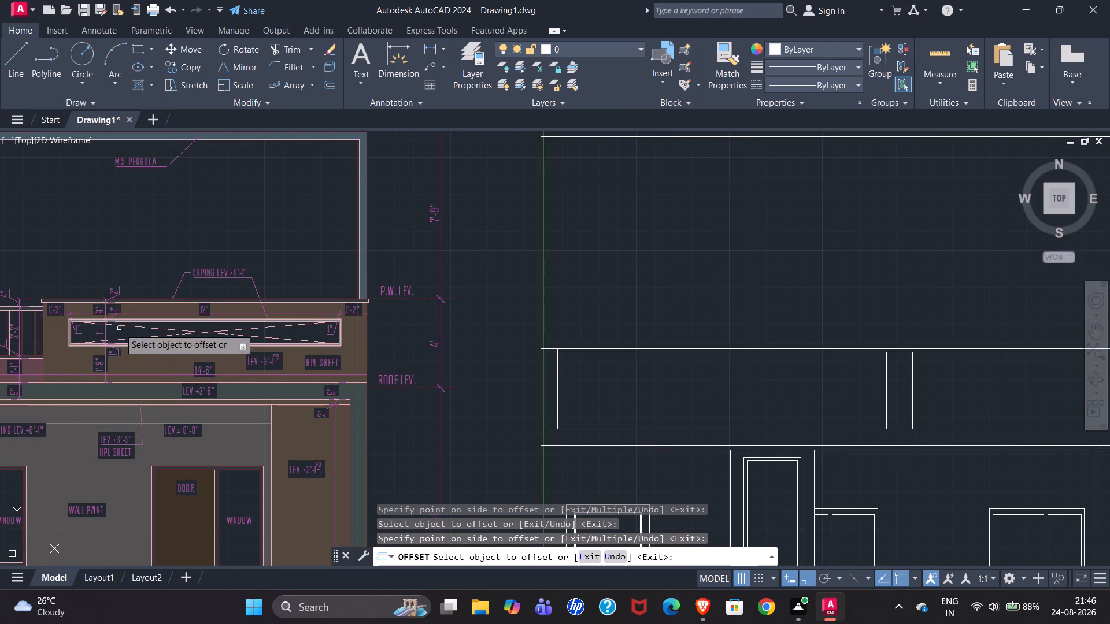
pyautogui.scroll(4, 120, 309)
pyautogui.scroll(-2, 125, 304)
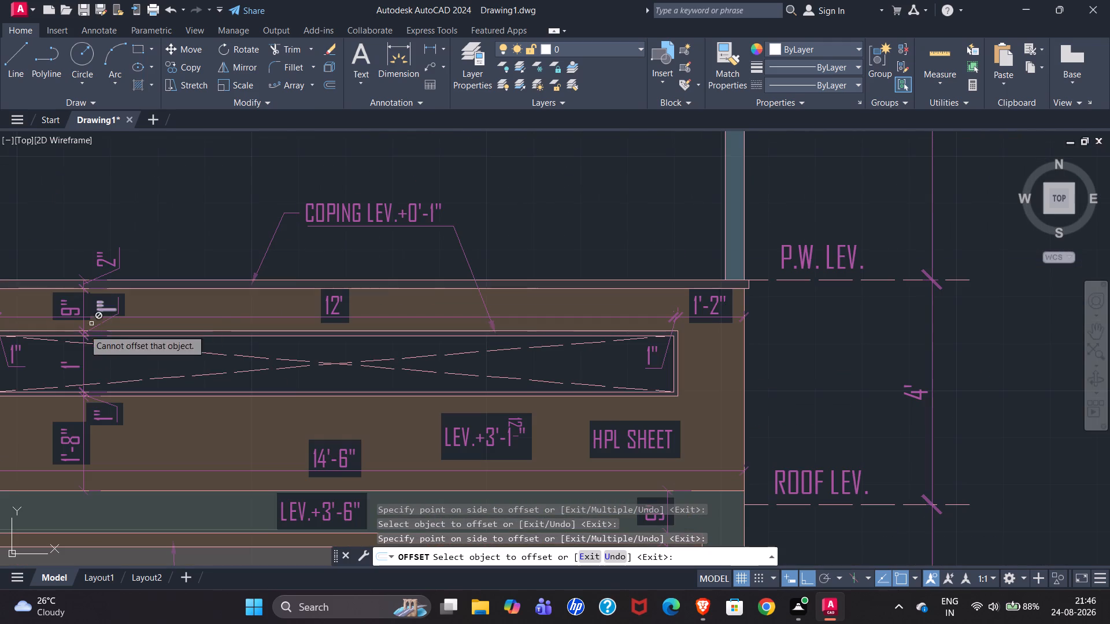
# Offset the HPL panel's bottom line 1'-8" upward to mark the lower edge of the recessed opening.
pyautogui.scroll(-3, 91, 363)
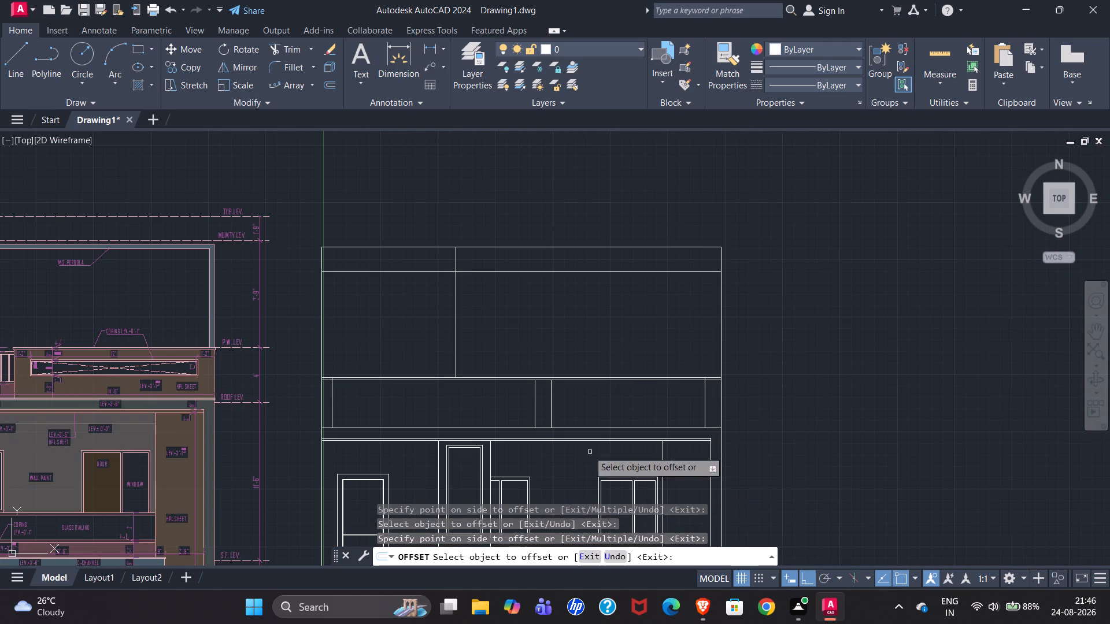
pyautogui.scroll(3, 576, 436)
pyautogui.scroll(-1, 497, 402)
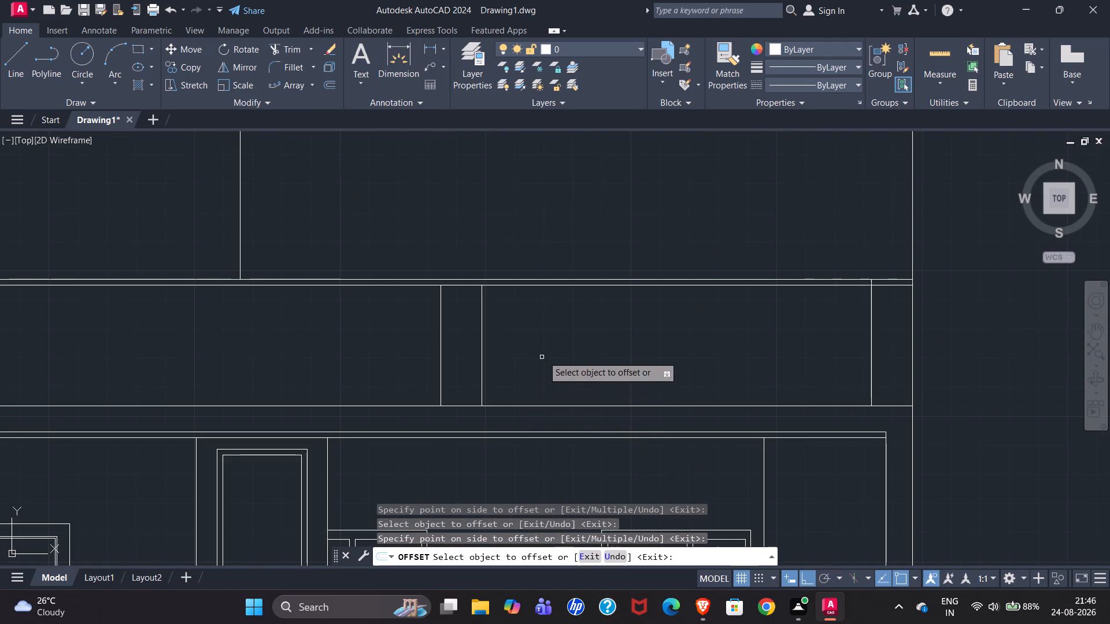
pyautogui.click(569, 406)
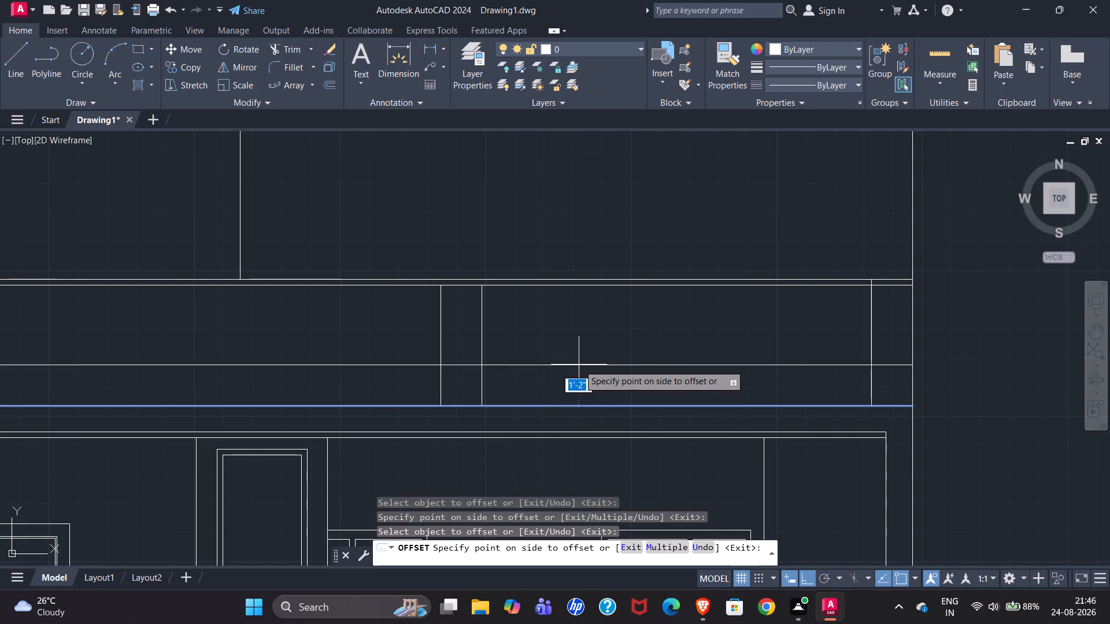
pyautogui.write("1'")
pyautogui.write('8"')
pyautogui.press('Return')
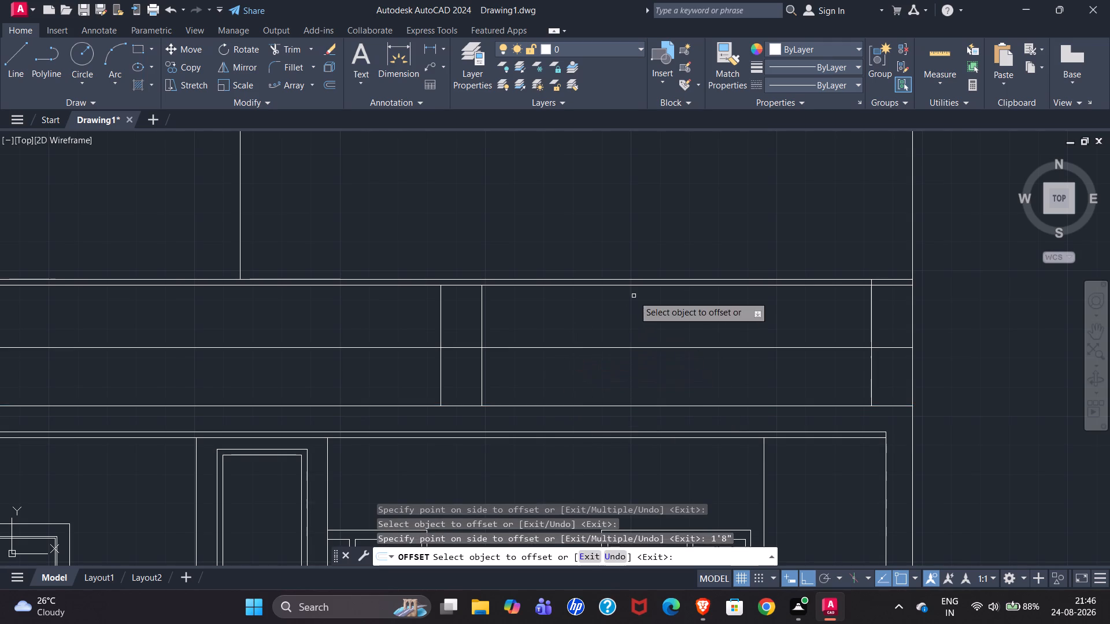
# Offset the coping's lower line 9" downward to mark the upper edge of the recessed opening.
pyautogui.scroll(-3, 634, 296)
pyautogui.scroll(3, 287, 292)
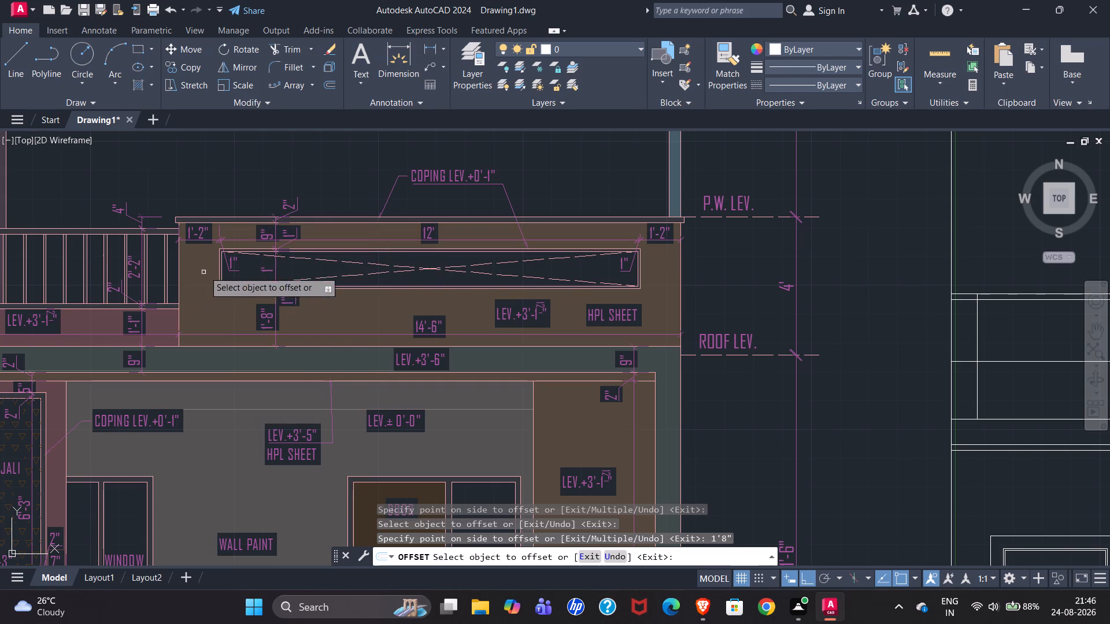
pyautogui.scroll(2, 297, 245)
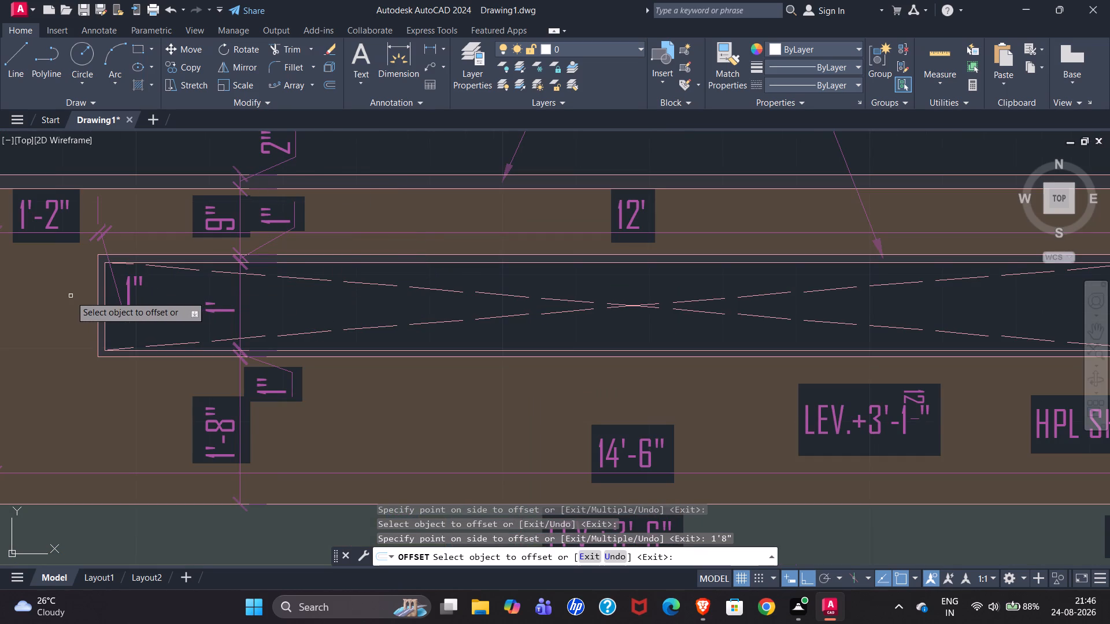
pyautogui.scroll(-4, 64, 300)
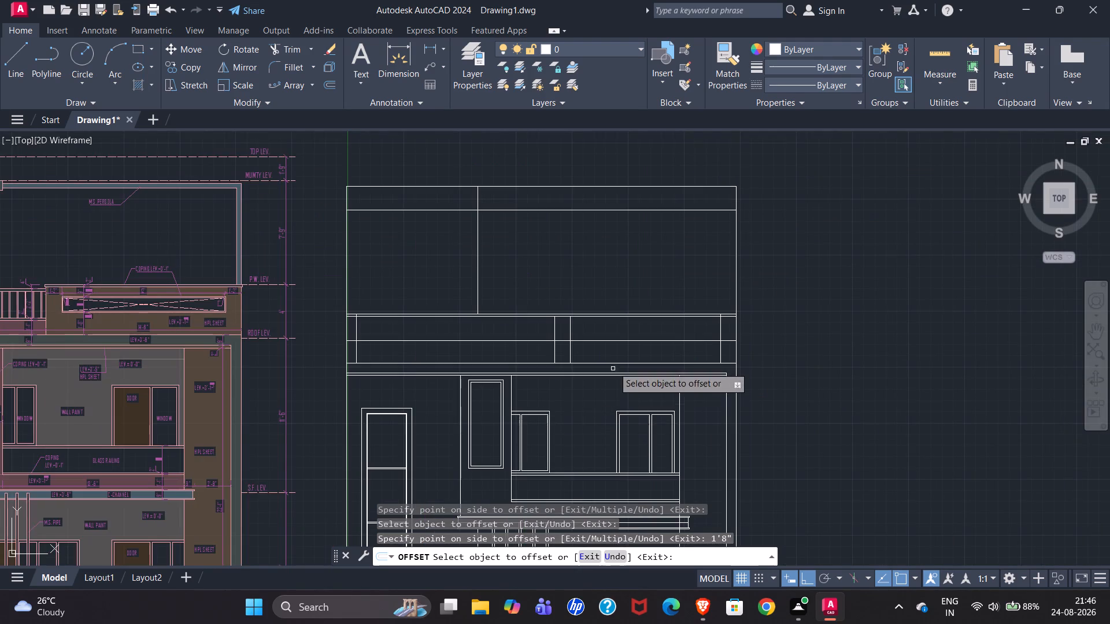
pyautogui.scroll(3, 613, 341)
pyautogui.click(600, 250)
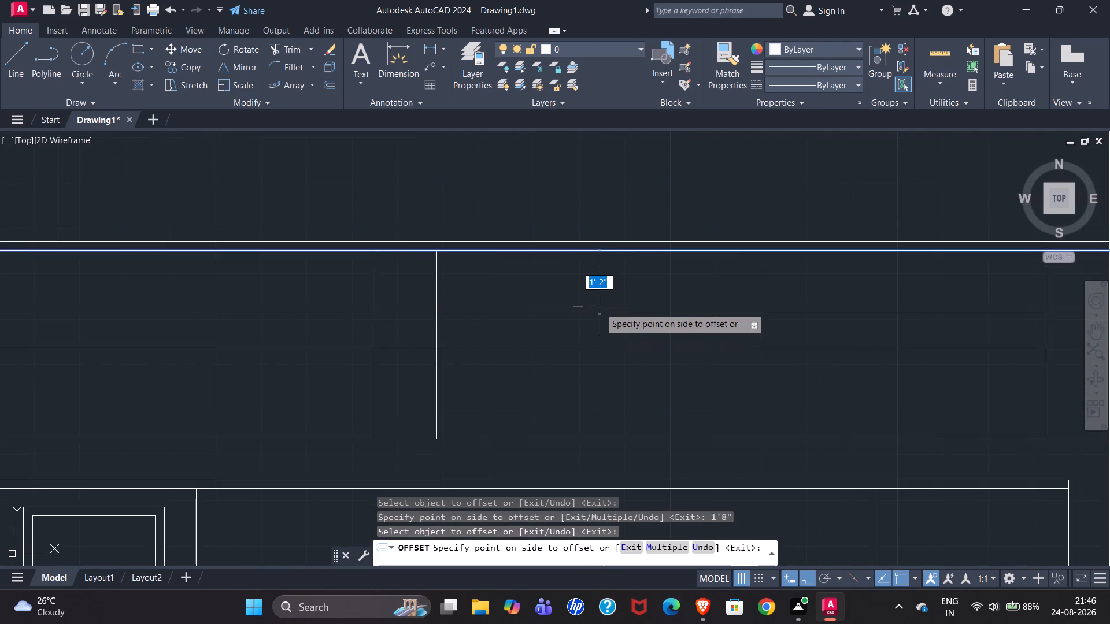
pyautogui.write('9"')
pyautogui.press('Return')
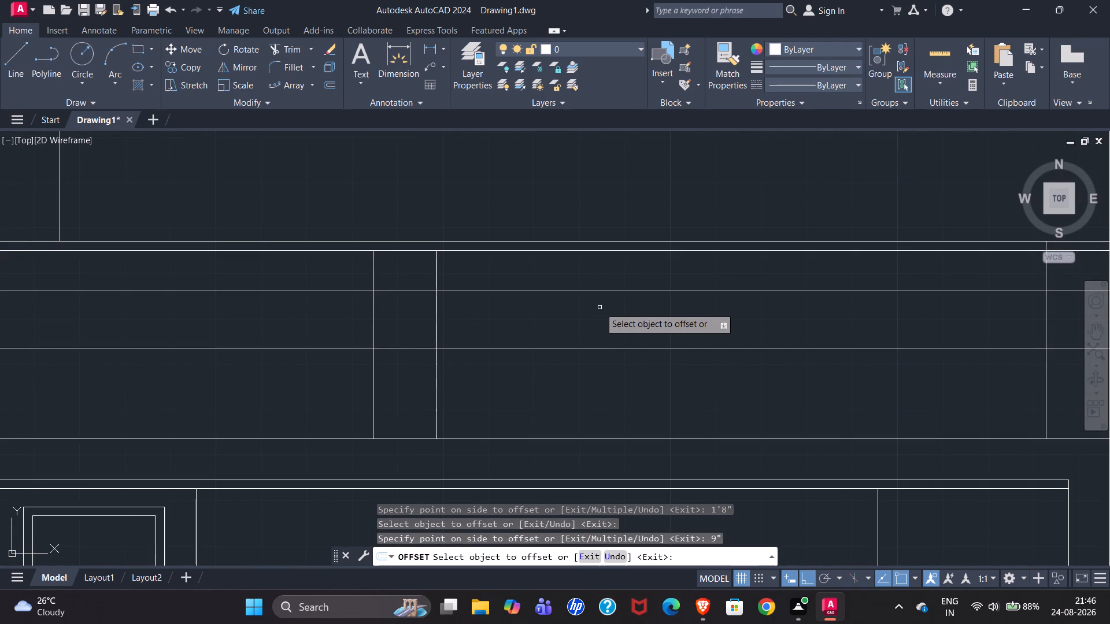
pyautogui.scroll(1, 586, 299)
pyautogui.scroll(-3, 586, 299)
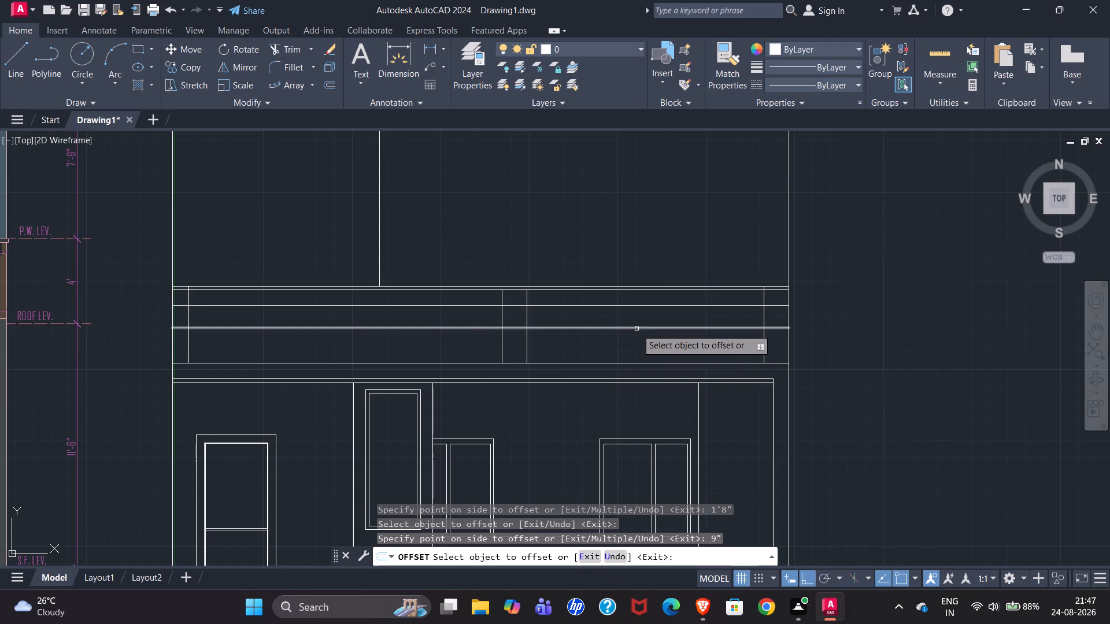
pyautogui.press('Escape')
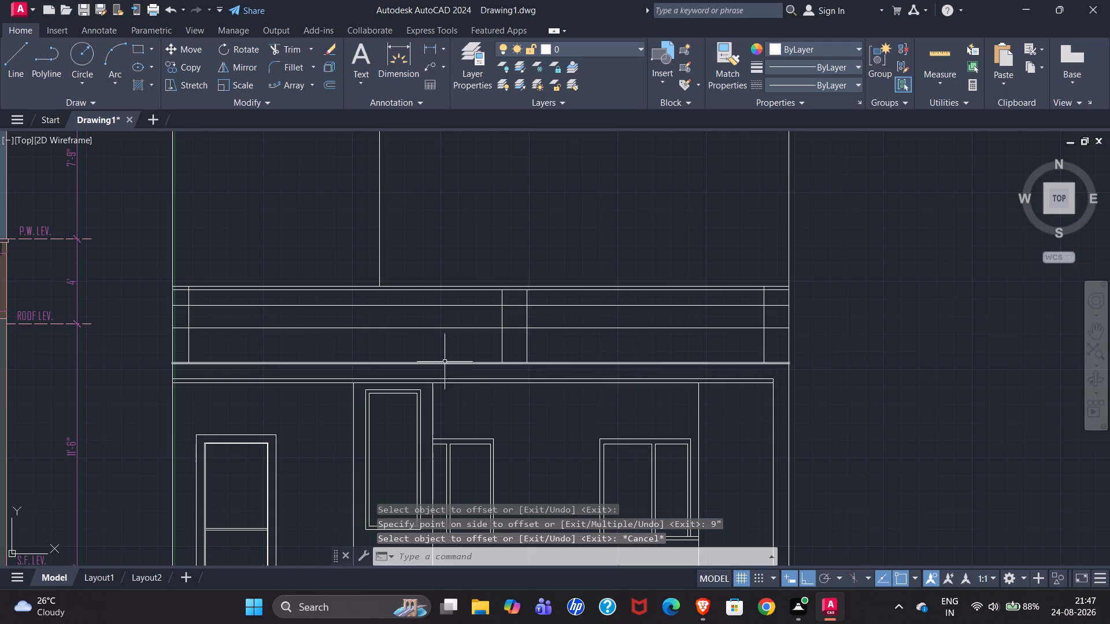
# Trim the horizontal and vertical guide lines around the HPL panel's opening so that only its closed rectangle remains.
pyautogui.write('tr')
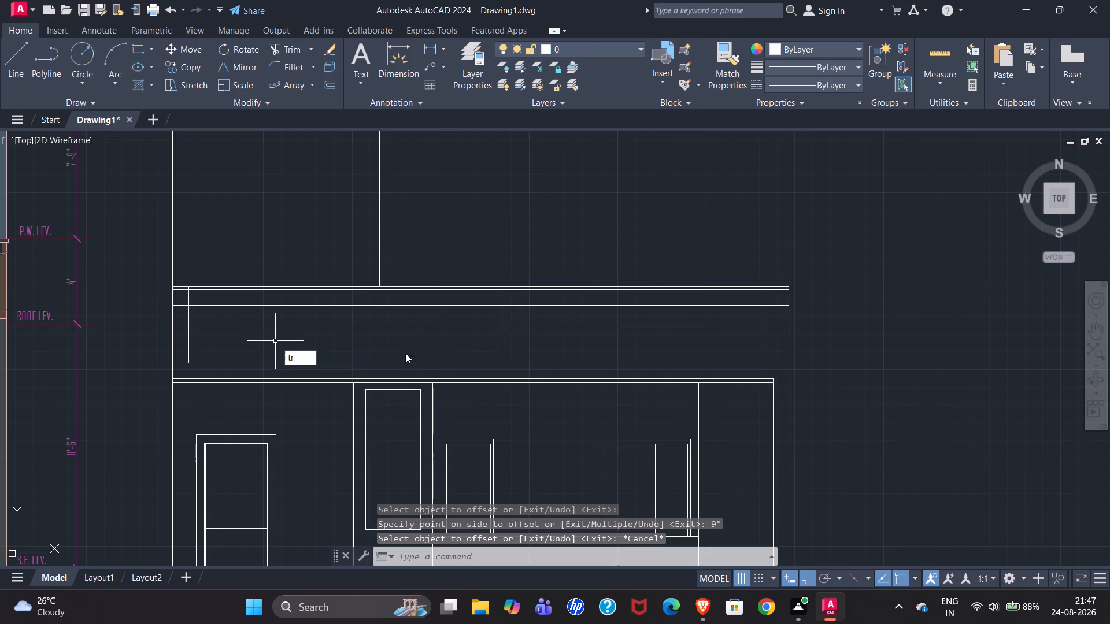
pyautogui.press('Return')
pyautogui.scroll(2, 519, 328)
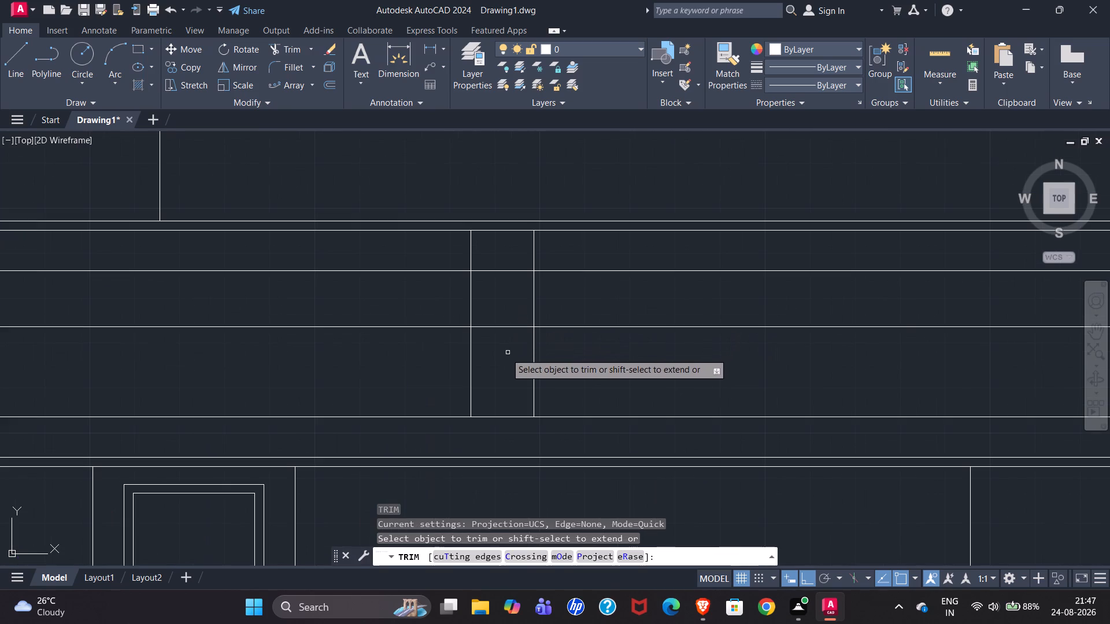
pyautogui.moveTo(505, 350); pyautogui.dragTo(555, 243)
pyautogui.moveTo(516, 281); pyautogui.dragTo(510, 330)
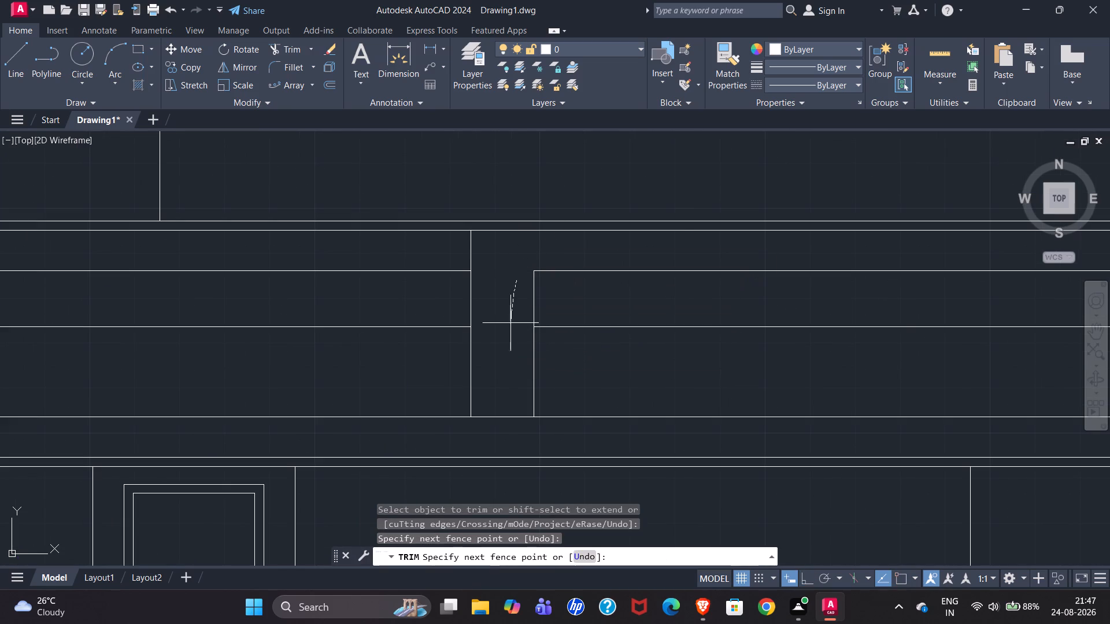
pyautogui.moveTo(510, 330); pyautogui.dragTo(604, 384)
pyautogui.scroll(-2, 211, 380)
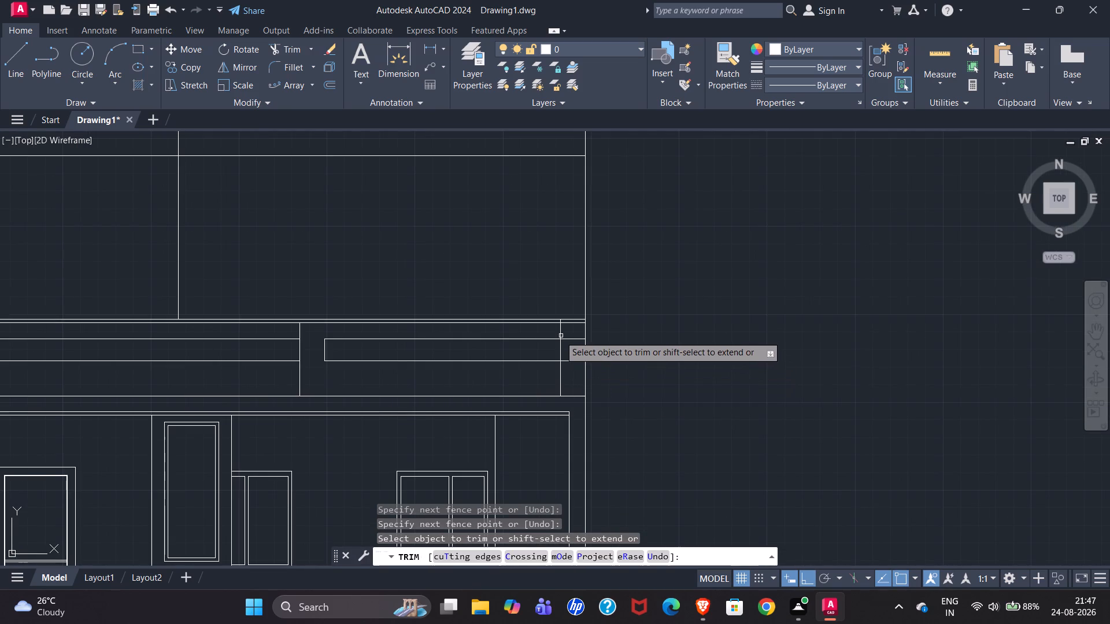
pyautogui.scroll(2, 557, 334)
pyautogui.moveTo(522, 323); pyautogui.dragTo(557, 452)
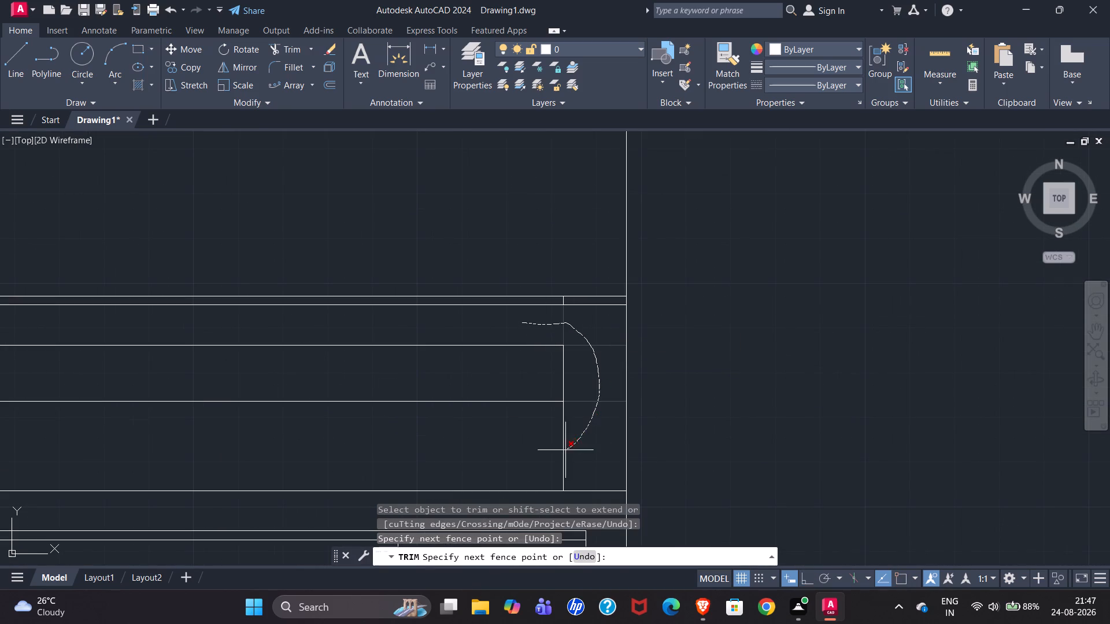
pyautogui.moveTo(557, 452); pyautogui.dragTo(544, 457)
pyautogui.scroll(3, 565, 295)
pyautogui.moveTo(524, 318); pyautogui.dragTo(591, 322)
pyautogui.scroll(-4, 640, 370)
pyautogui.scroll(-1, 754, 272)
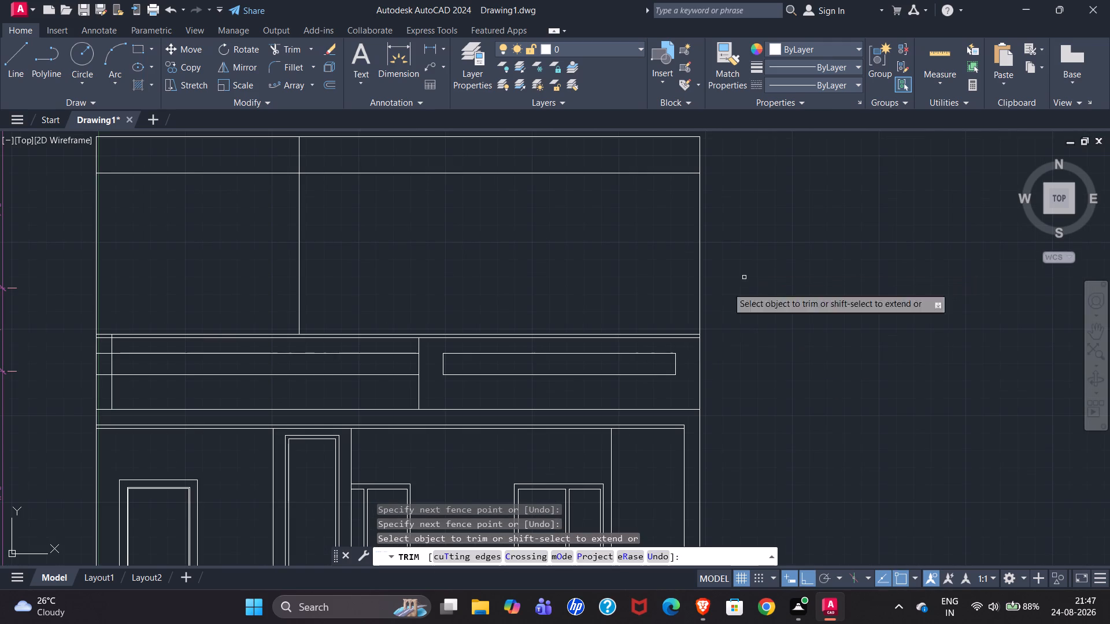
# Trim away the leftover opening guide lines across the railing bay and the narrow edge strip beside the HPL panel.
pyautogui.moveTo(154, 387); pyautogui.dragTo(177, 350)
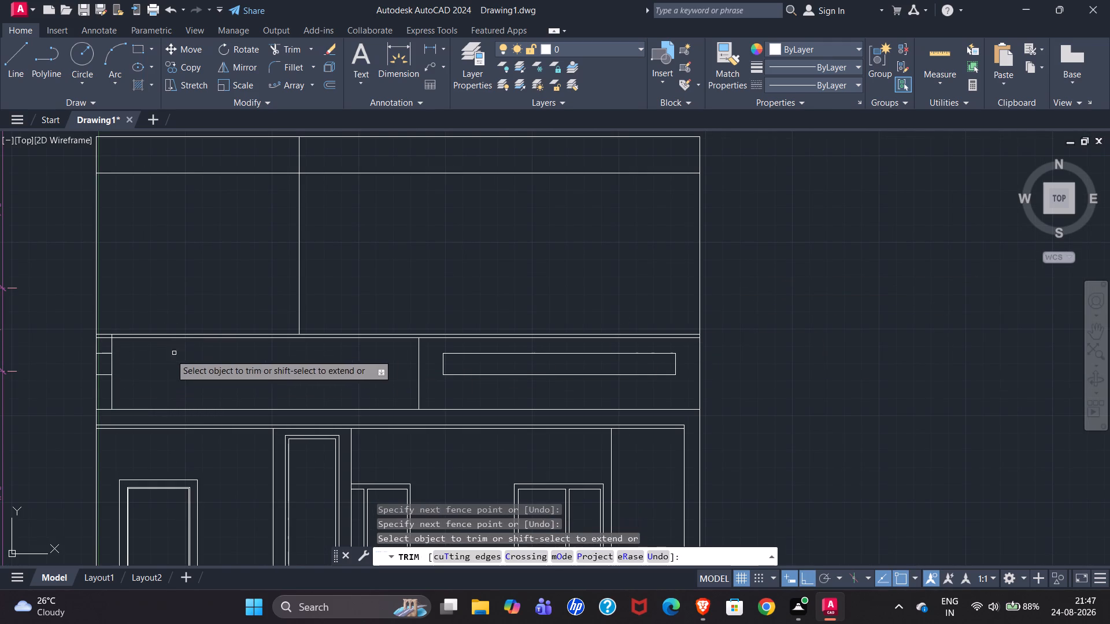
pyautogui.moveTo(103, 387); pyautogui.dragTo(105, 350)
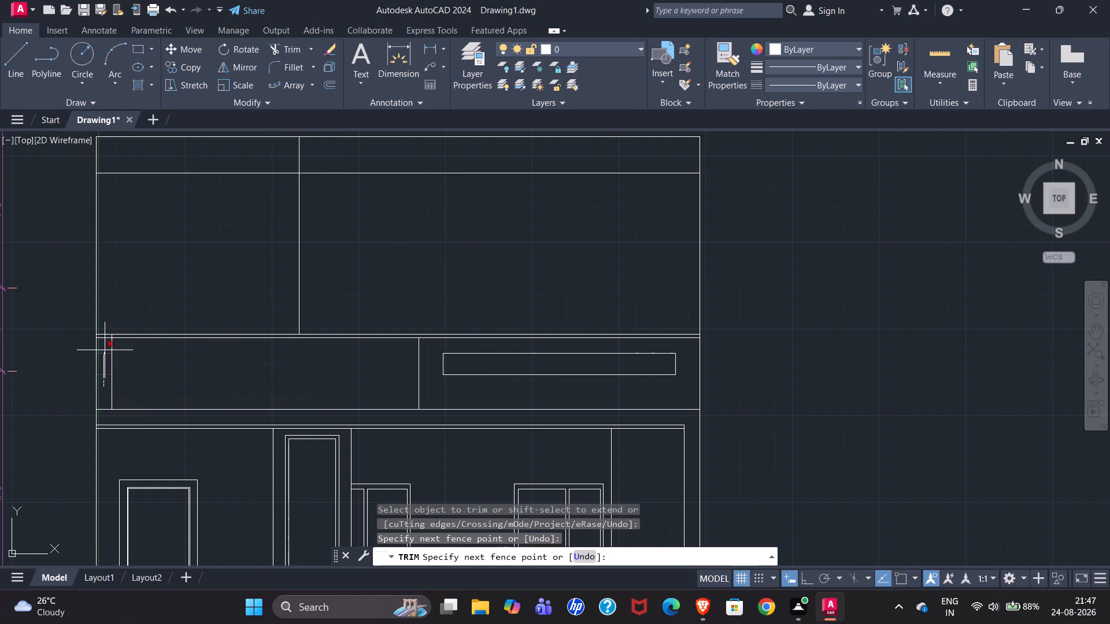
pyautogui.moveTo(105, 350); pyautogui.dragTo(106, 347)
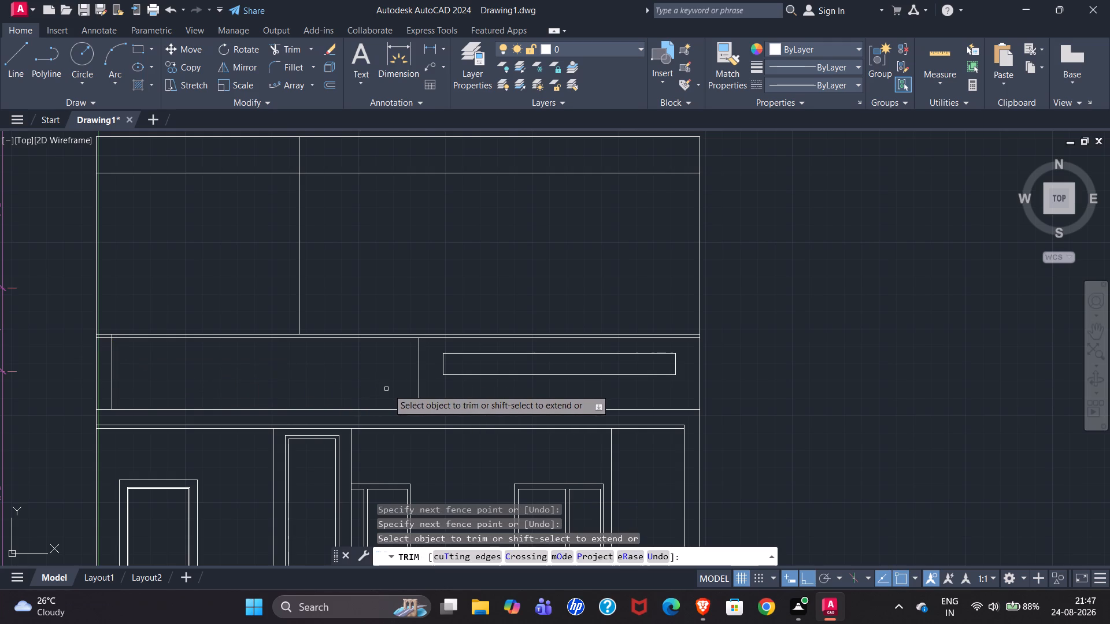
pyautogui.press('Escape')
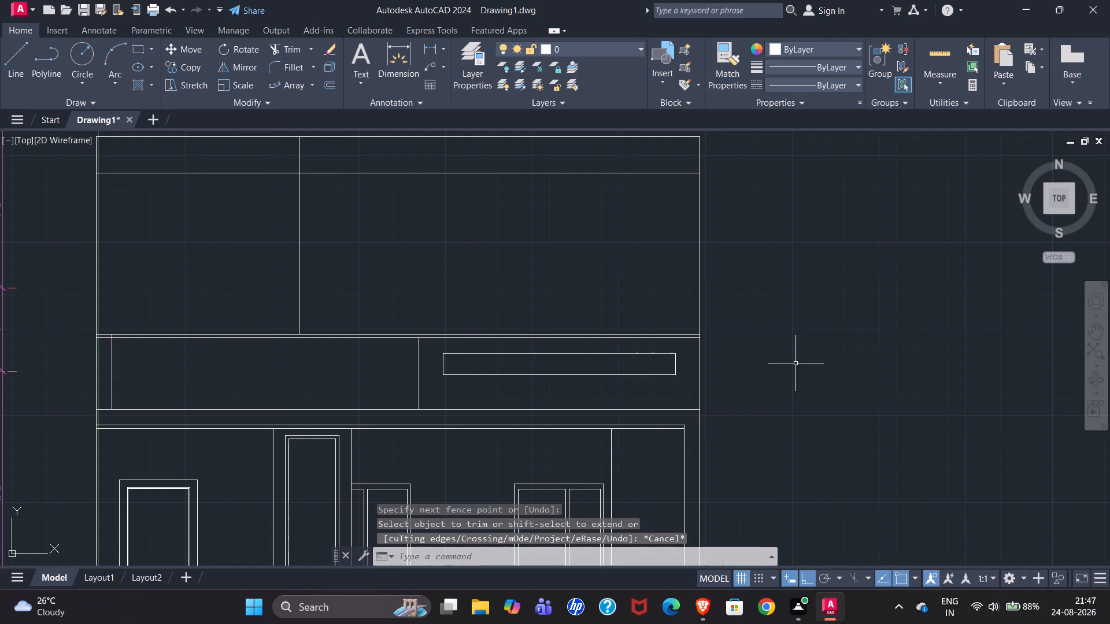
pyautogui.scroll(-1, 813, 351)
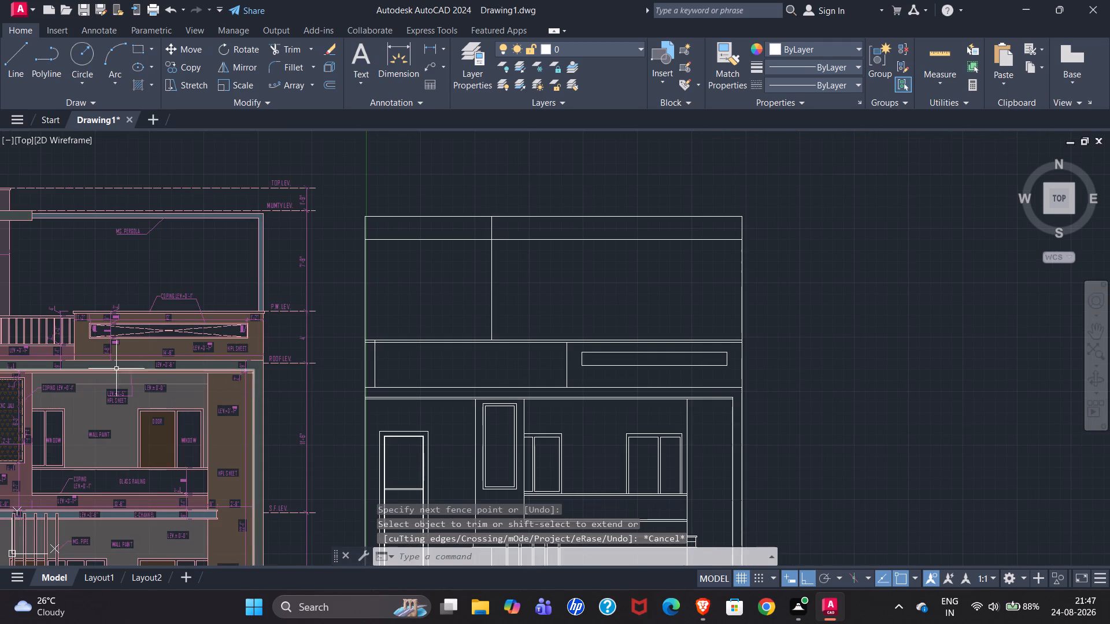
# Join the four edges of the HPL panel's recessed opening into one closed polyline.
pyautogui.scroll(2, 102, 323)
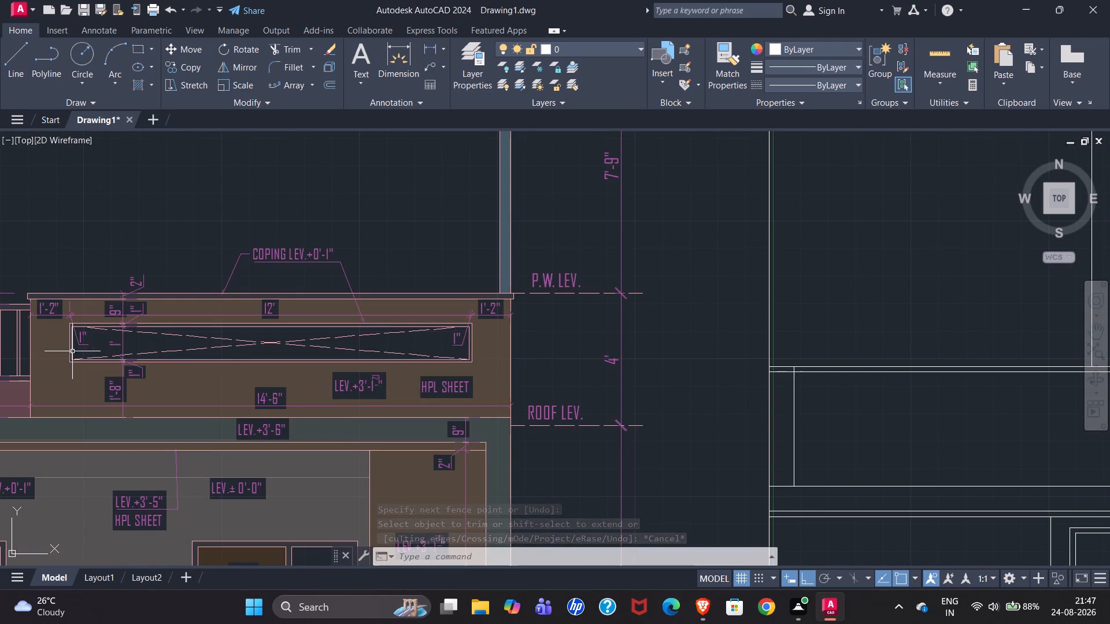
pyautogui.scroll(1, 56, 348)
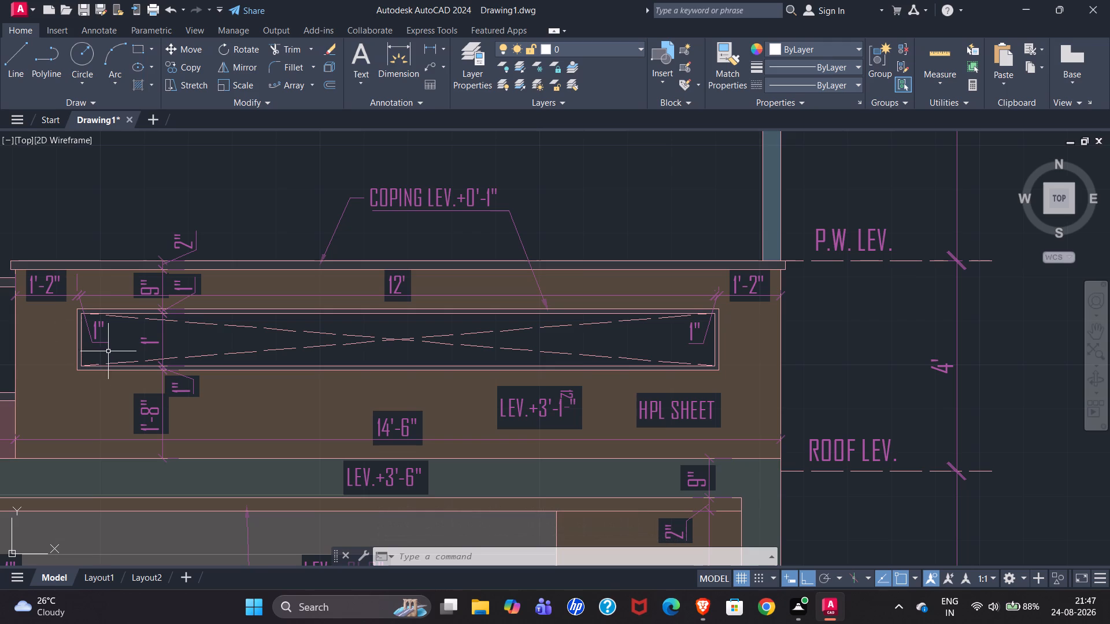
pyautogui.scroll(-2, 18, 348)
pyautogui.scroll(-1, 421, 446)
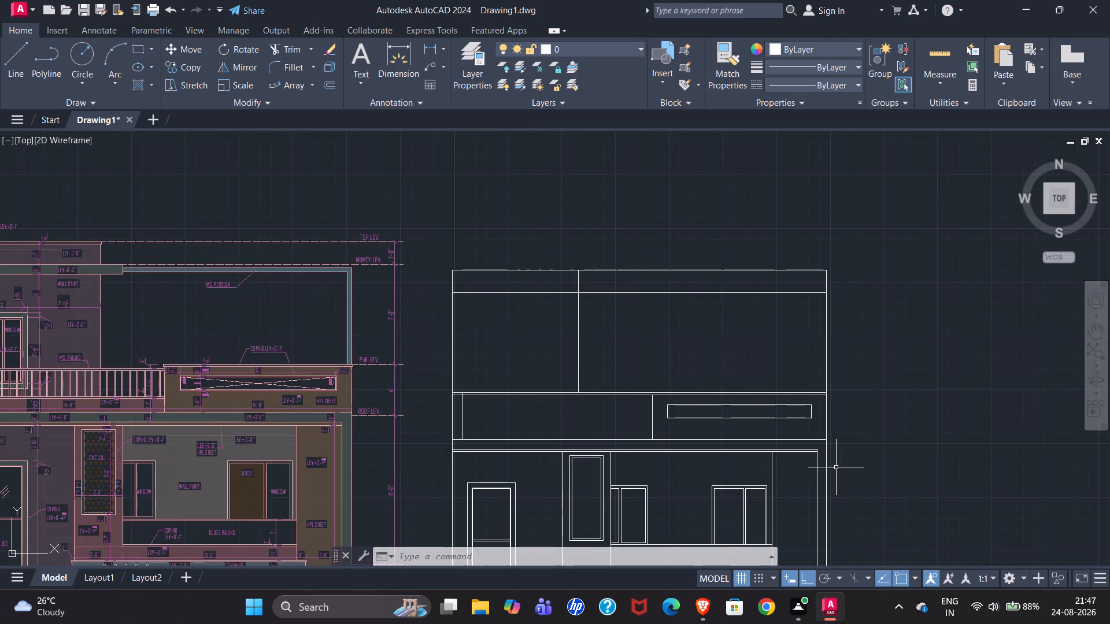
pyautogui.scroll(3, 836, 426)
pyautogui.click(136, 334)
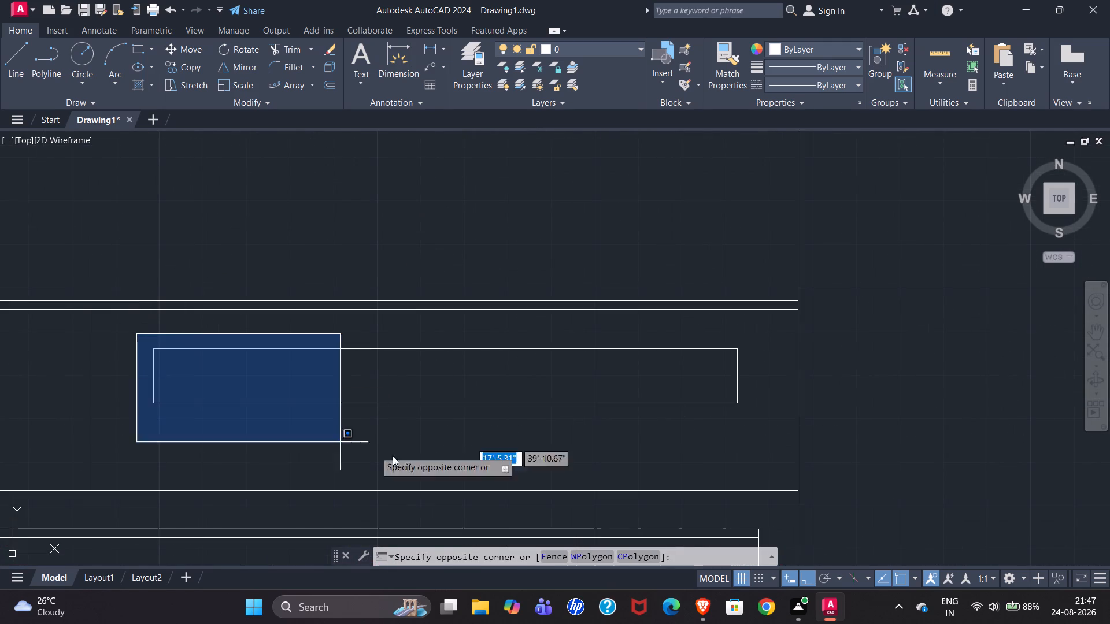
pyautogui.click(767, 454)
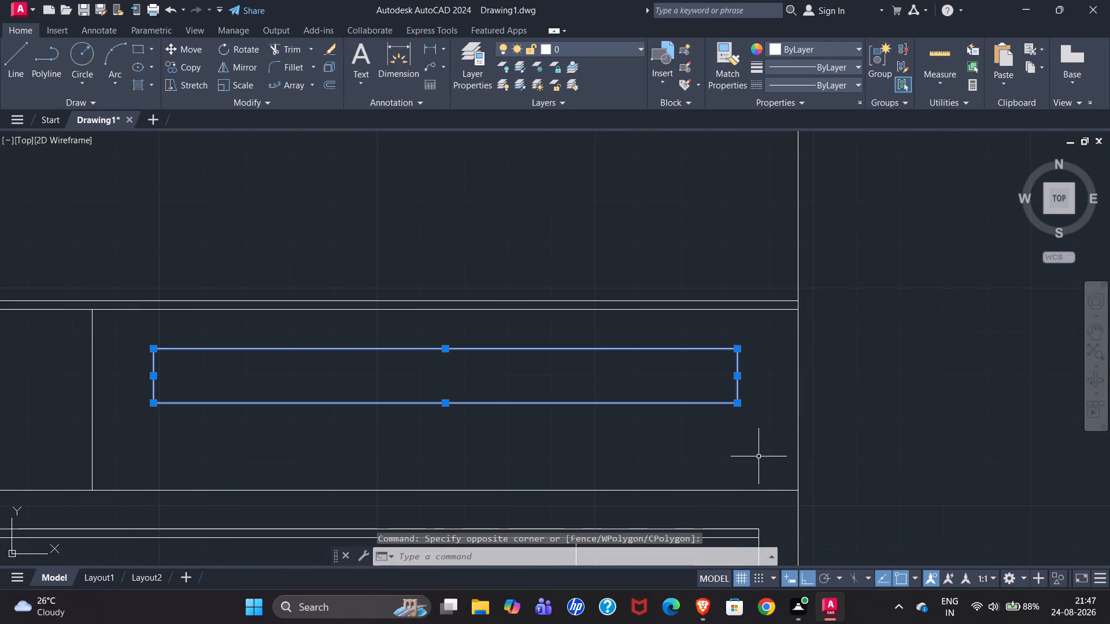
pyautogui.press('j')
pyautogui.press('Return')
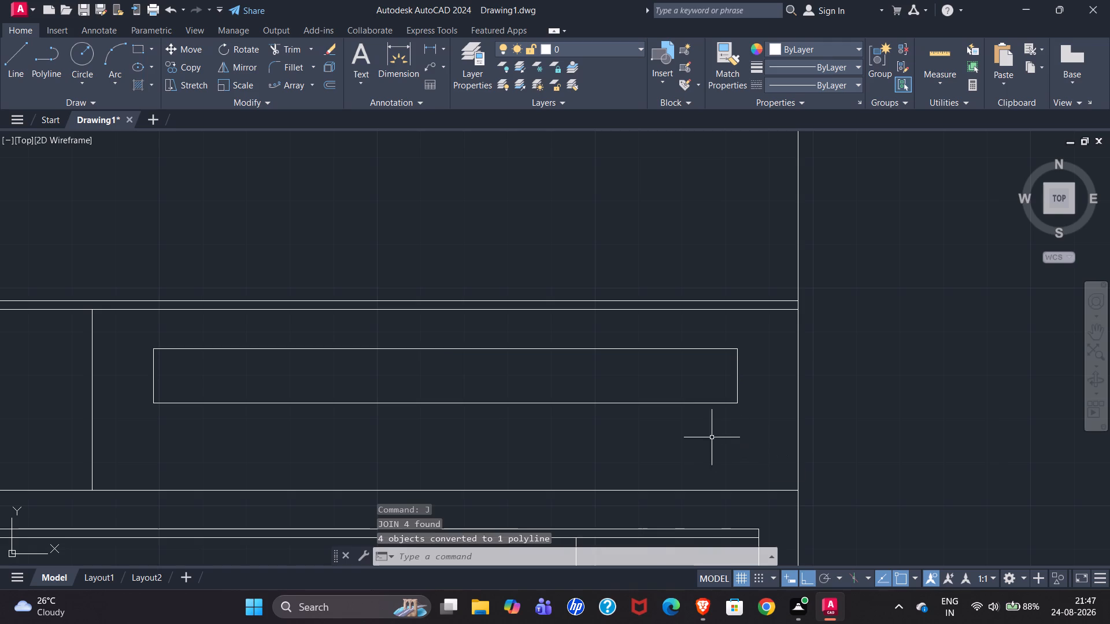
# Offset the HPL panel opening's rectangle 1" inward to form its inner coping border.
pyautogui.click(617, 347)
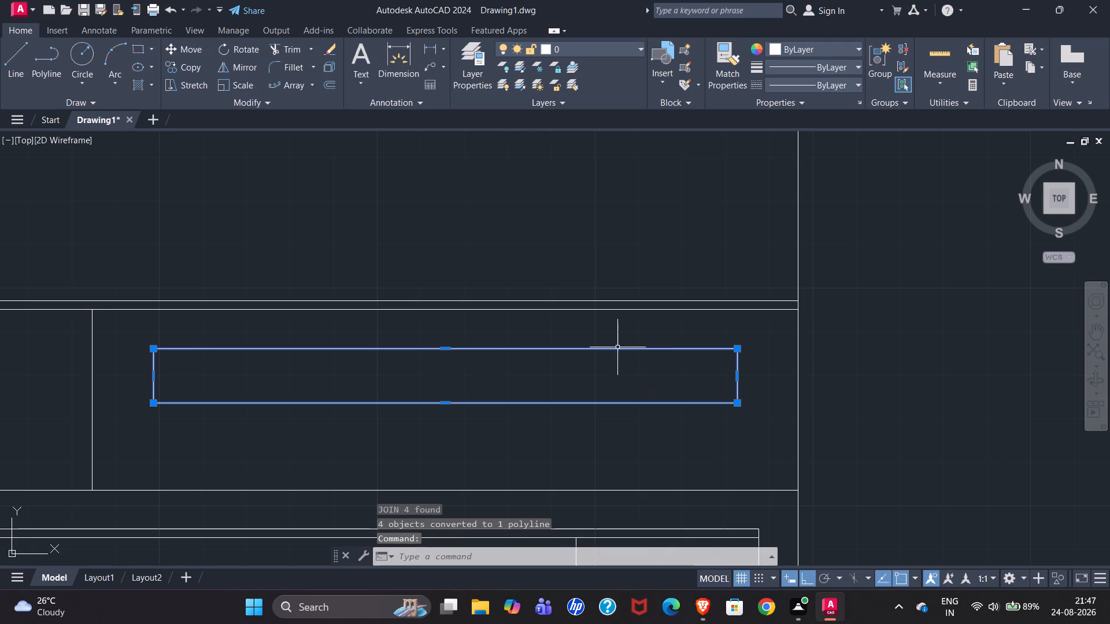
pyautogui.press('o')
pyautogui.press('Return')
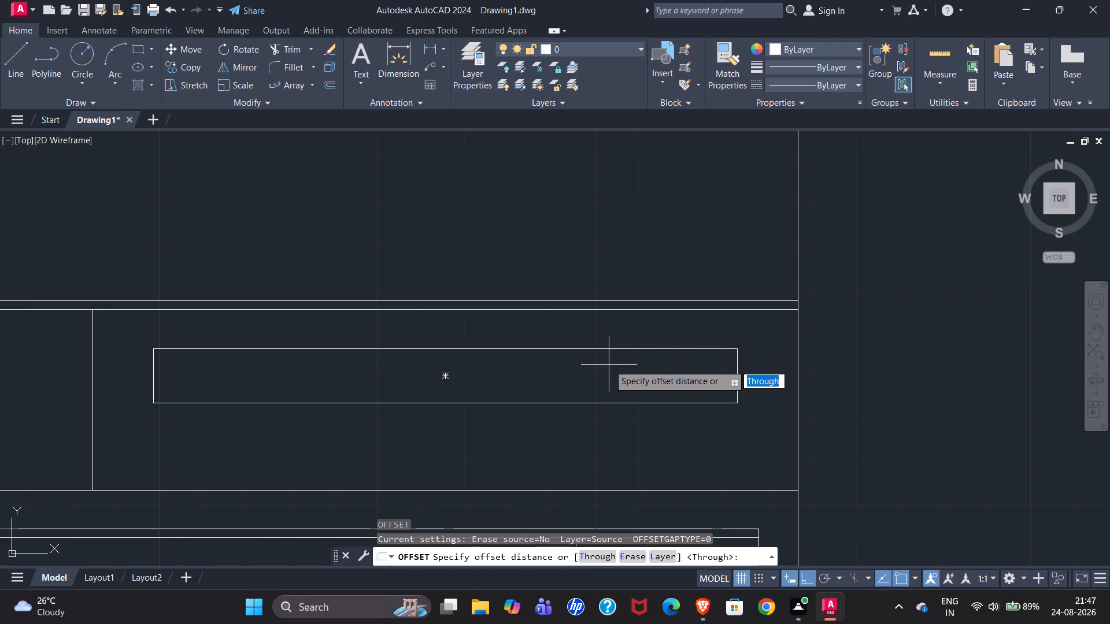
pyautogui.write('1"')
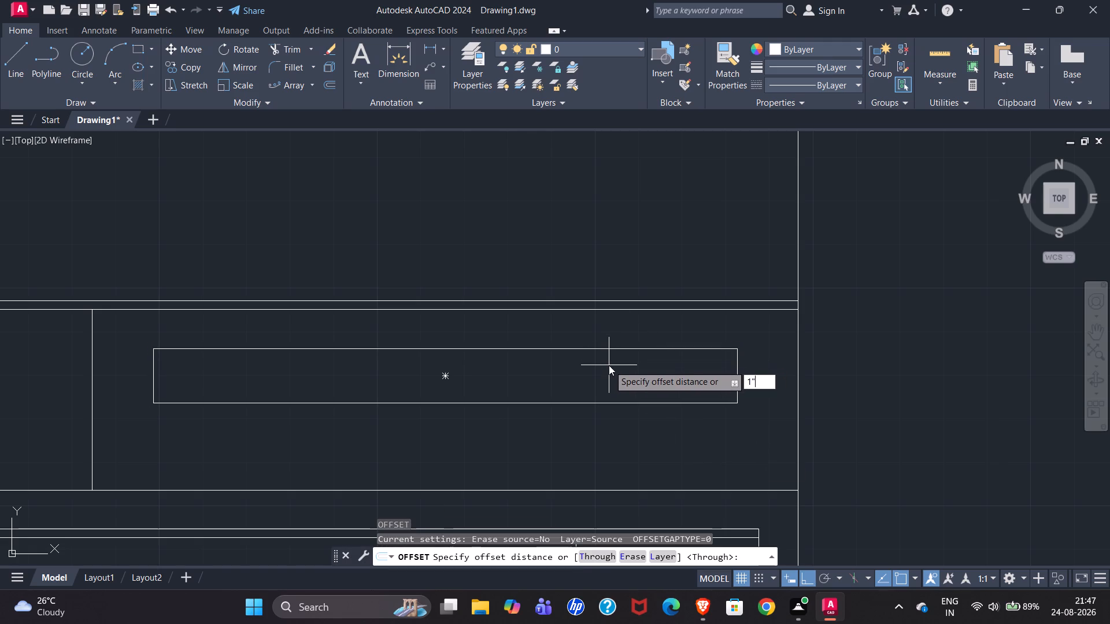
pyautogui.press('Return')
pyautogui.click(604, 374)
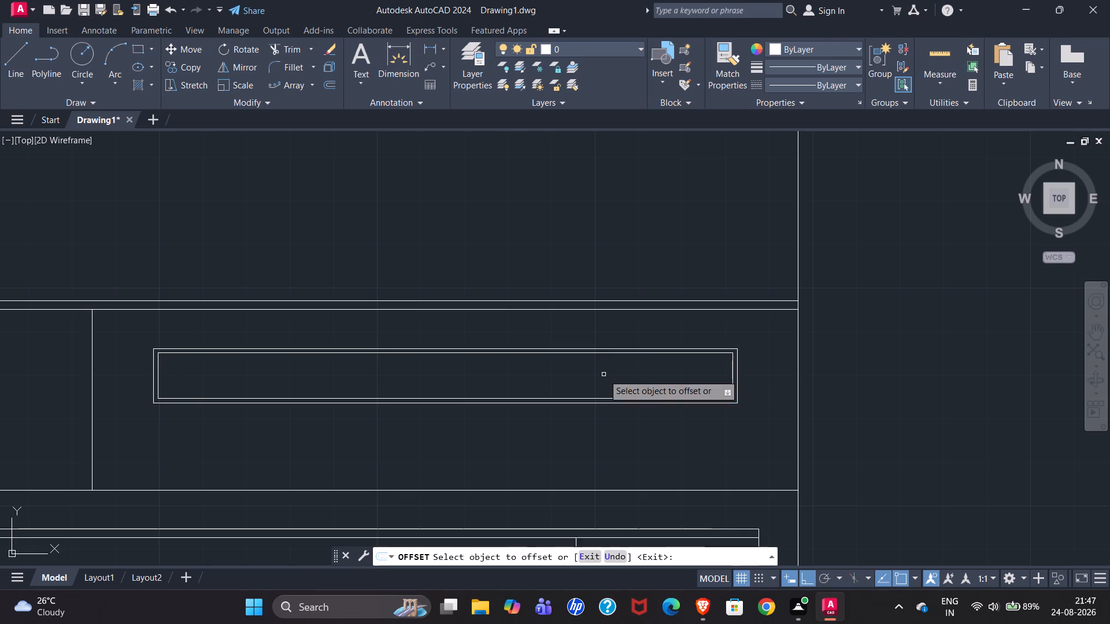
pyautogui.scroll(-1, 837, 318)
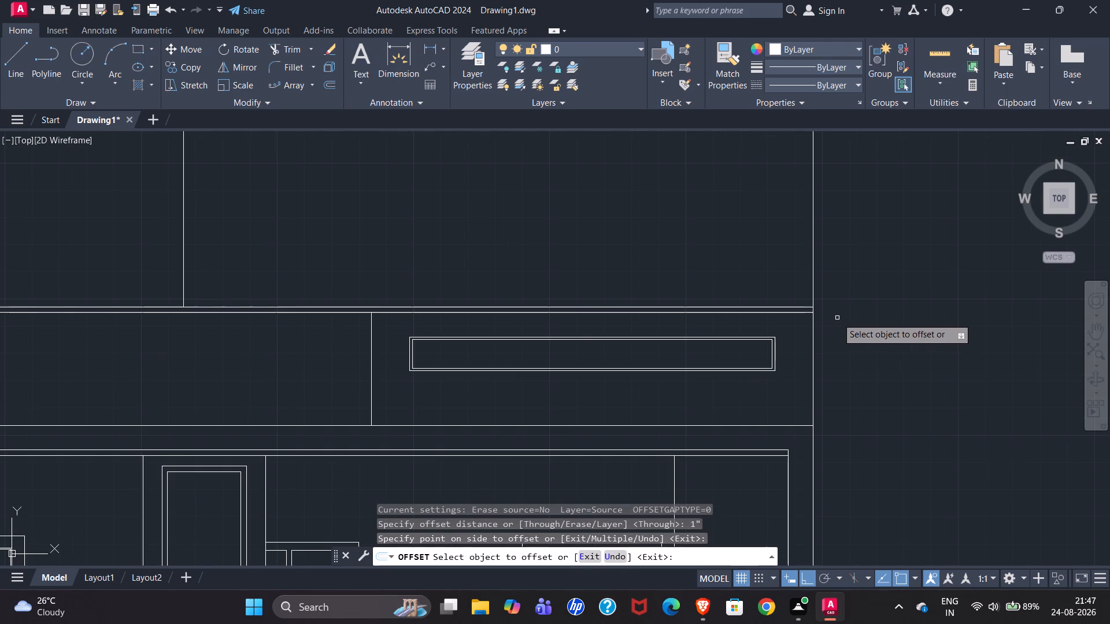
pyautogui.scroll(-2, 880, 321)
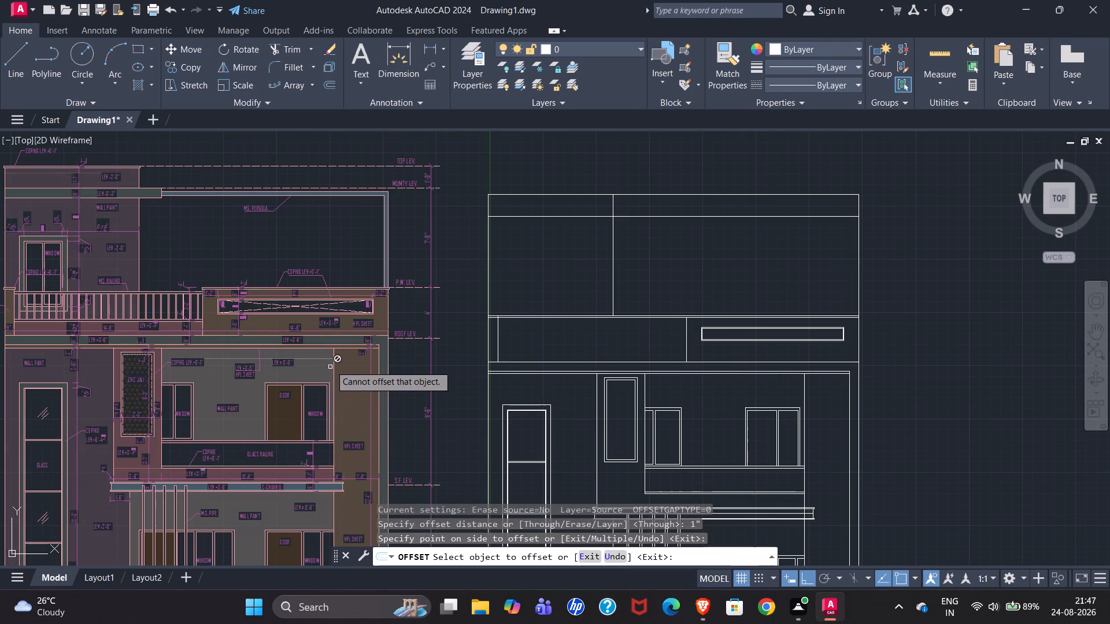
pyautogui.press('Escape')
# Draw a diagonal line across the opening from its outer upper-left corner to its outer lower-right corner.
pyautogui.scroll(3, 818, 333)
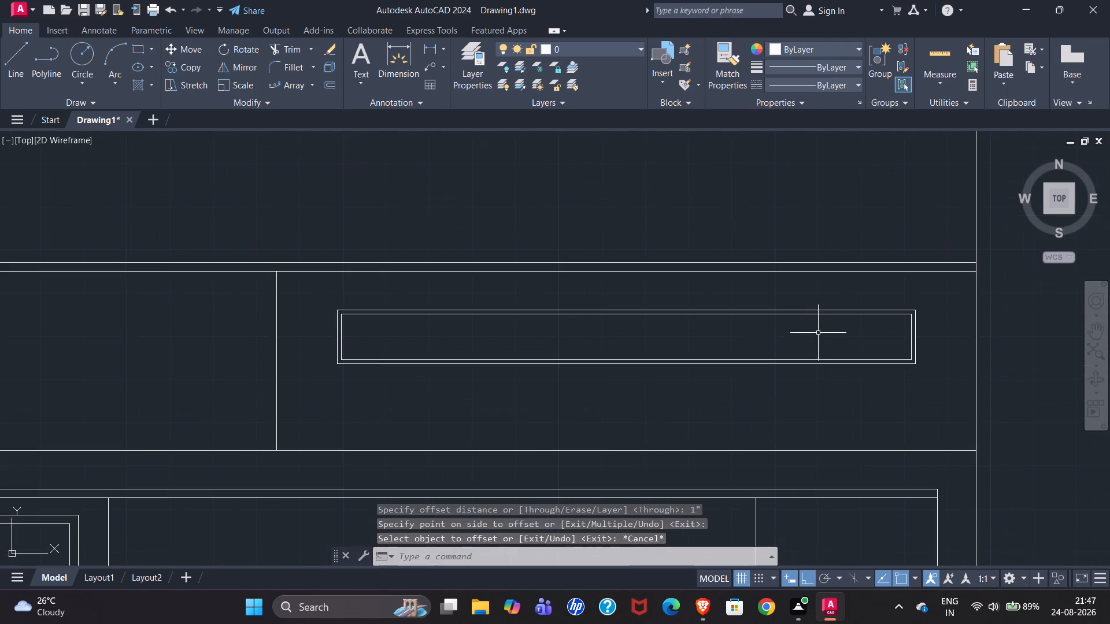
pyautogui.click(17, 52)
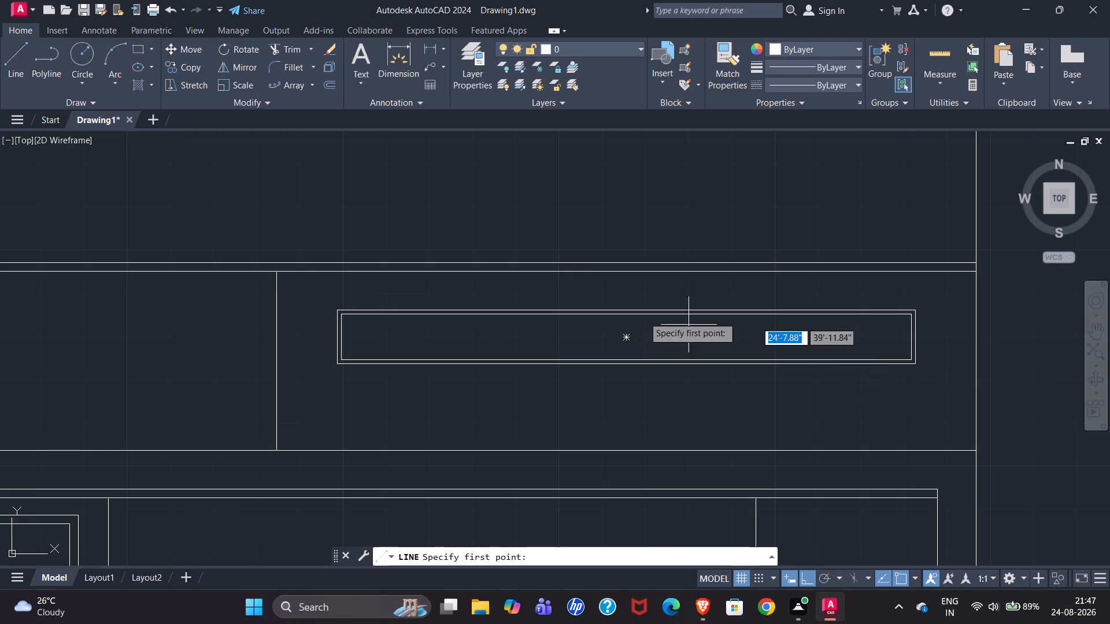
pyautogui.scroll(2, 339, 298)
pyautogui.click(330, 325)
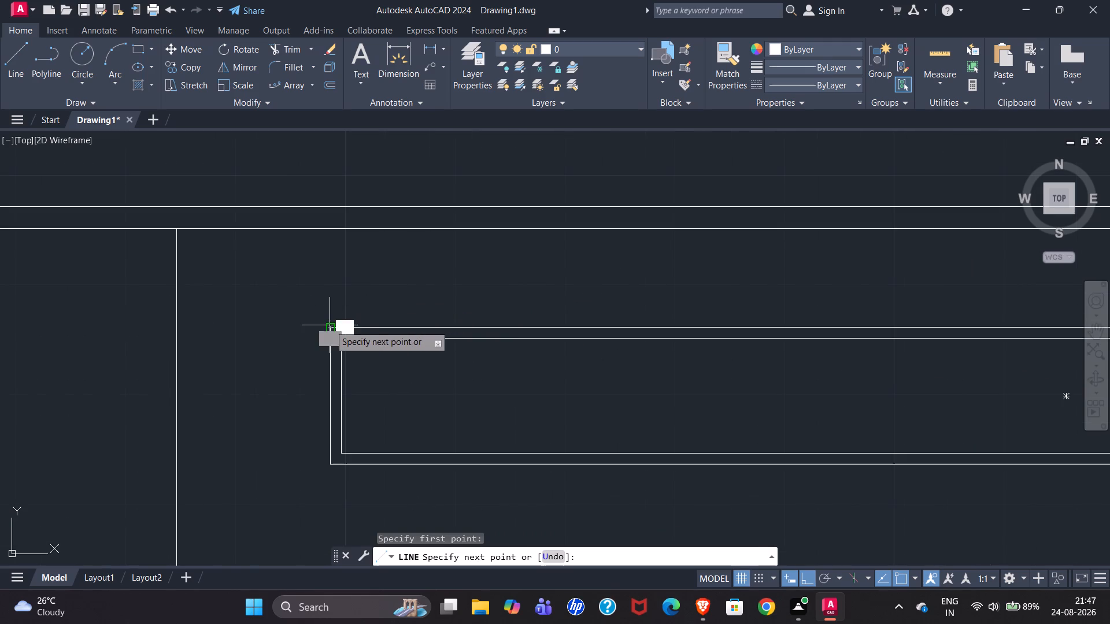
pyautogui.scroll(-2, 205, 257)
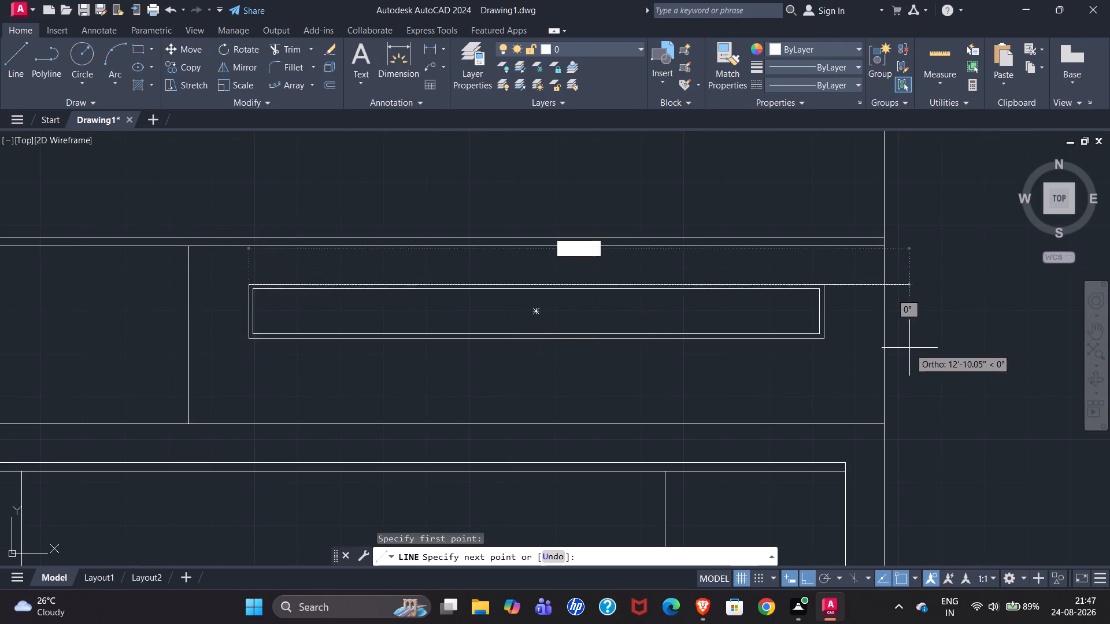
pyautogui.scroll(3, 783, 343)
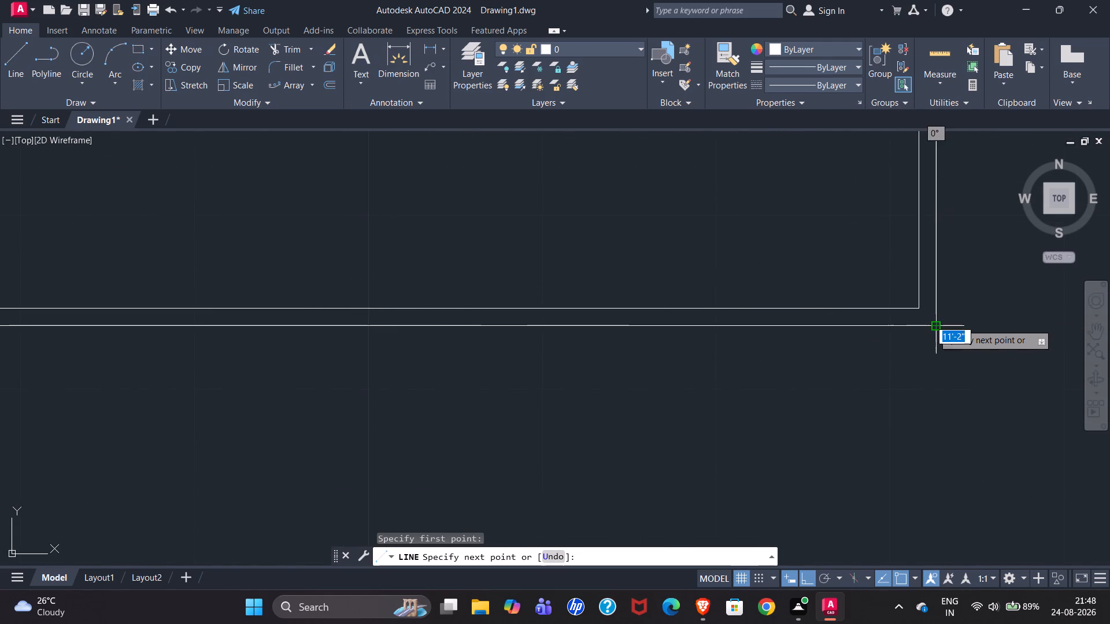
pyautogui.click(934, 323)
pyautogui.scroll(-3, 858, 237)
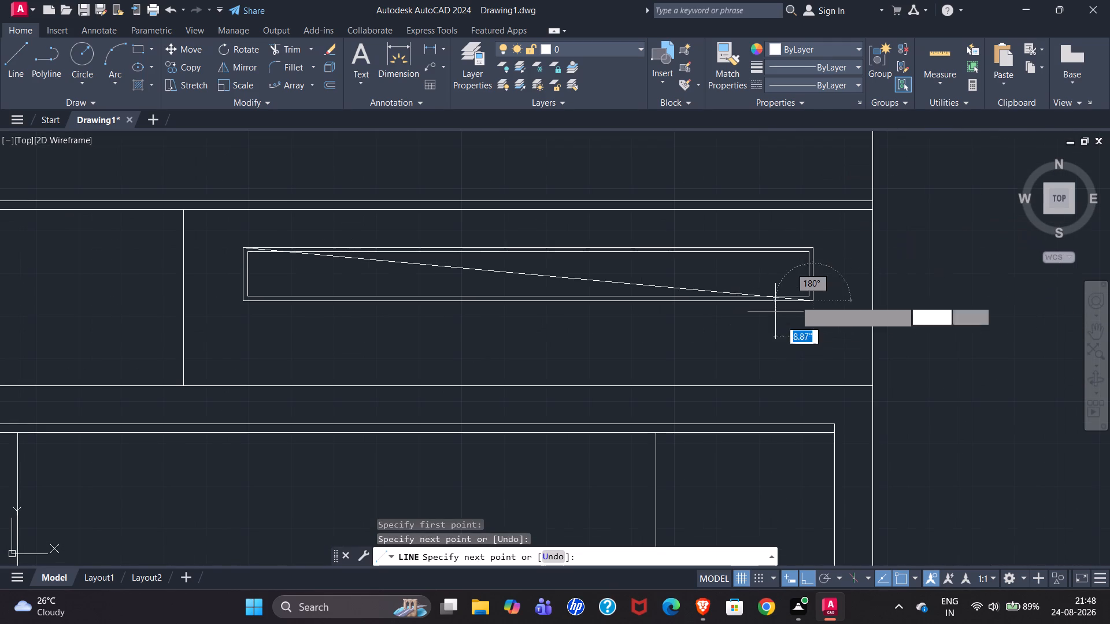
pyautogui.press('Escape')
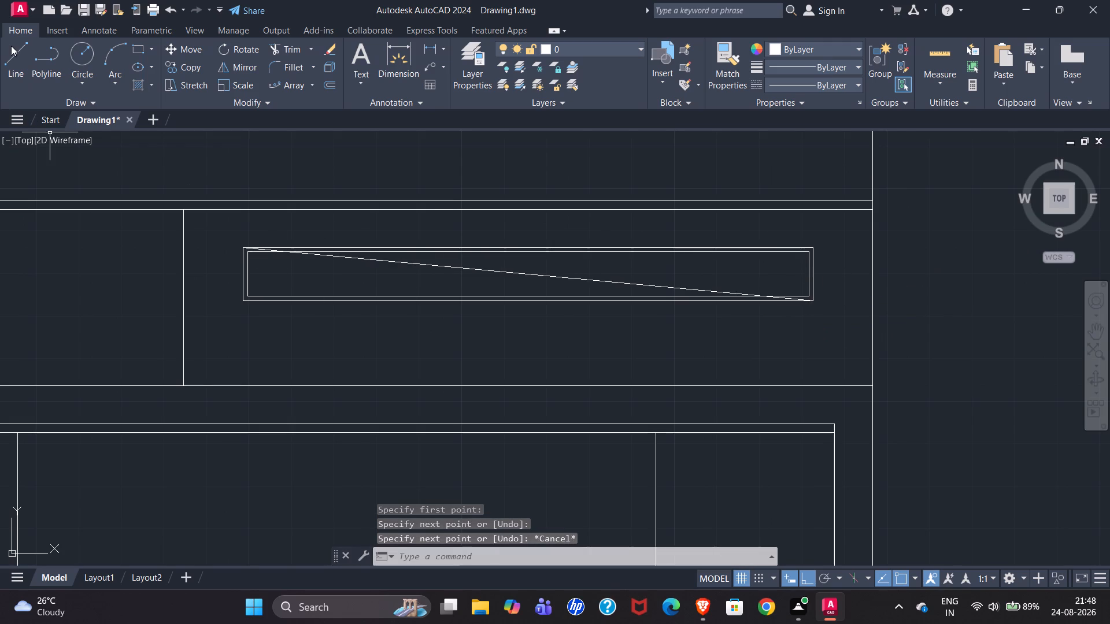
# Draw the second diagonal from the opening's outer lower-left corner to its outer upper-right corner, completing the cross.
pyautogui.click(11, 46)
pyautogui.scroll(3, 243, 303)
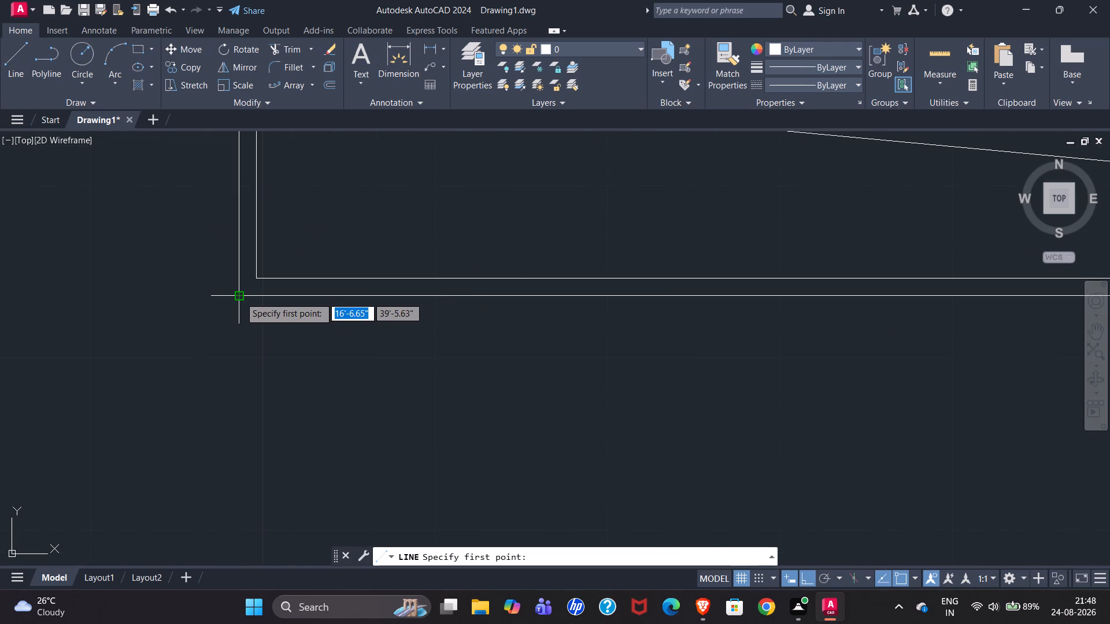
pyautogui.click(240, 297)
pyautogui.scroll(-3, 128, 303)
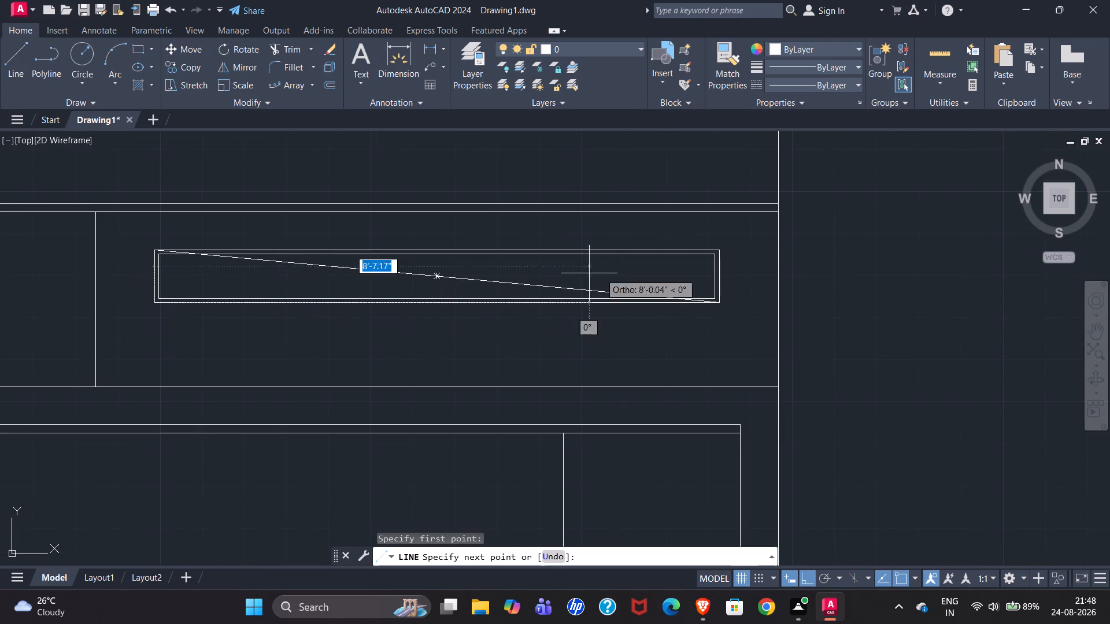
pyautogui.scroll(3, 705, 246)
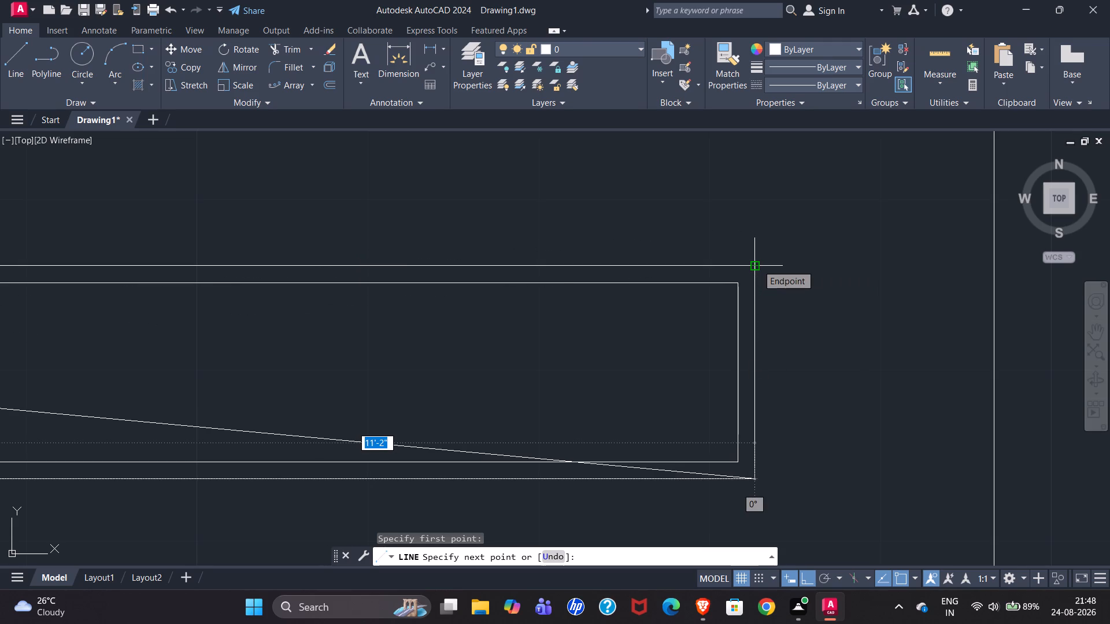
pyautogui.click(757, 265)
pyautogui.scroll(-4, 708, 285)
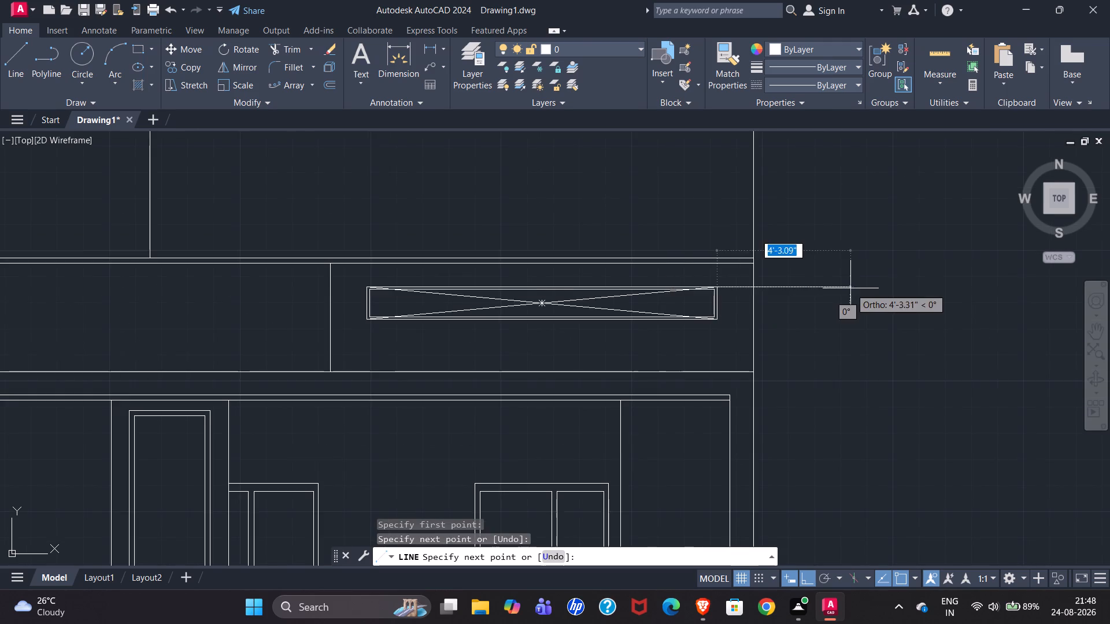
pyautogui.scroll(-1, 847, 290)
pyautogui.press('Escape')
# Select both diagonals of the opening and load the ISO dash linetype ACAD_ISO02W100 from acadiso.lin into the drawing.
pyautogui.scroll(4, 682, 285)
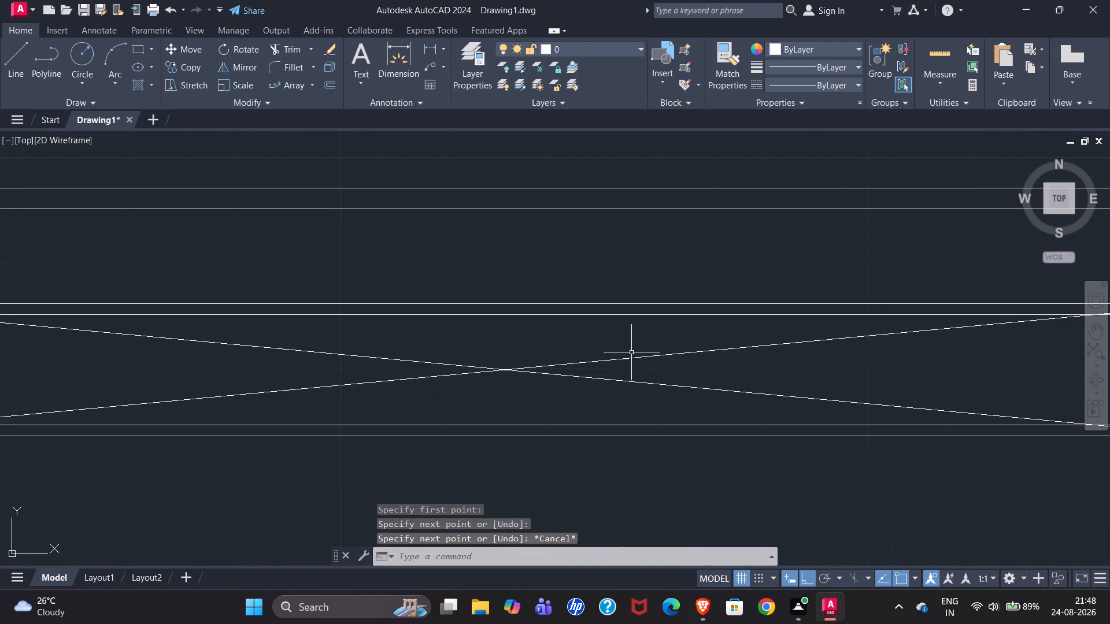
pyautogui.click(630, 356)
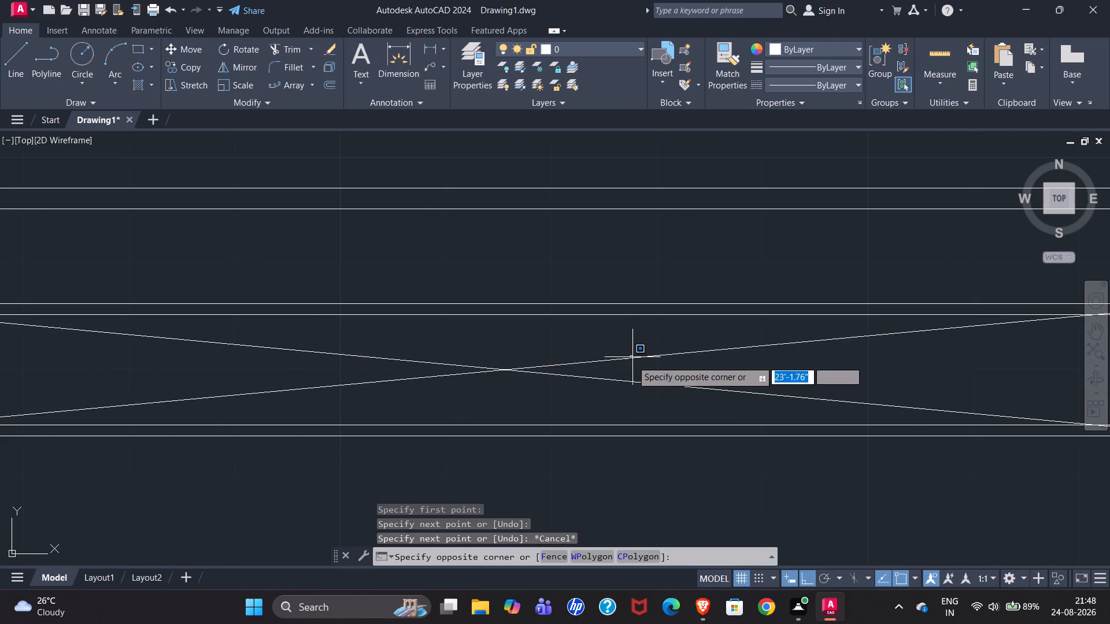
pyautogui.click(625, 396)
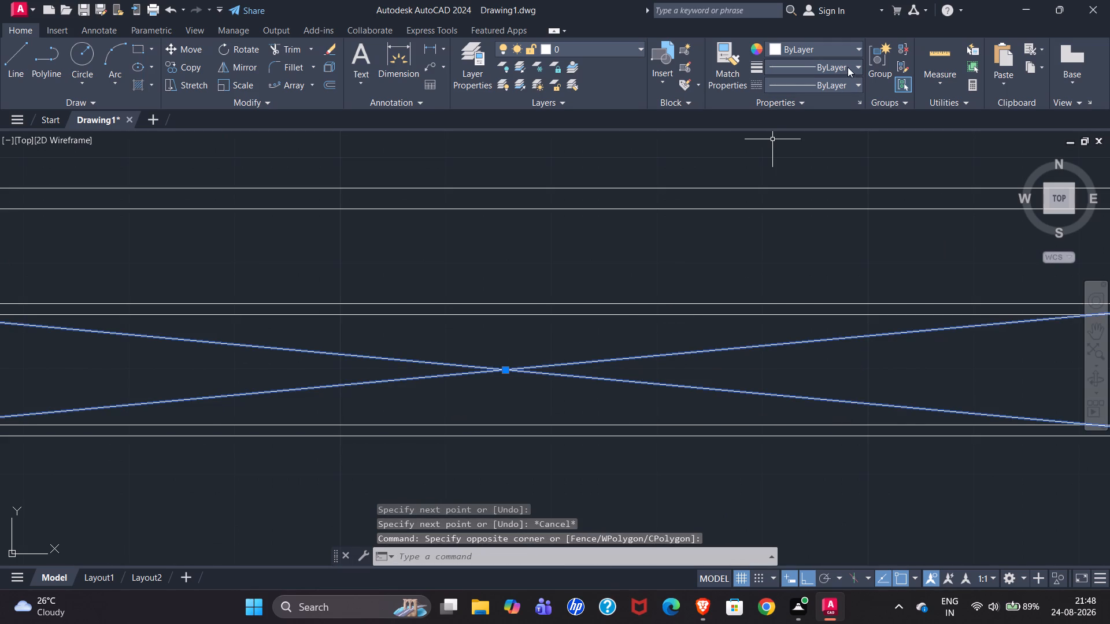
pyautogui.click(848, 86)
pyautogui.click(813, 148)
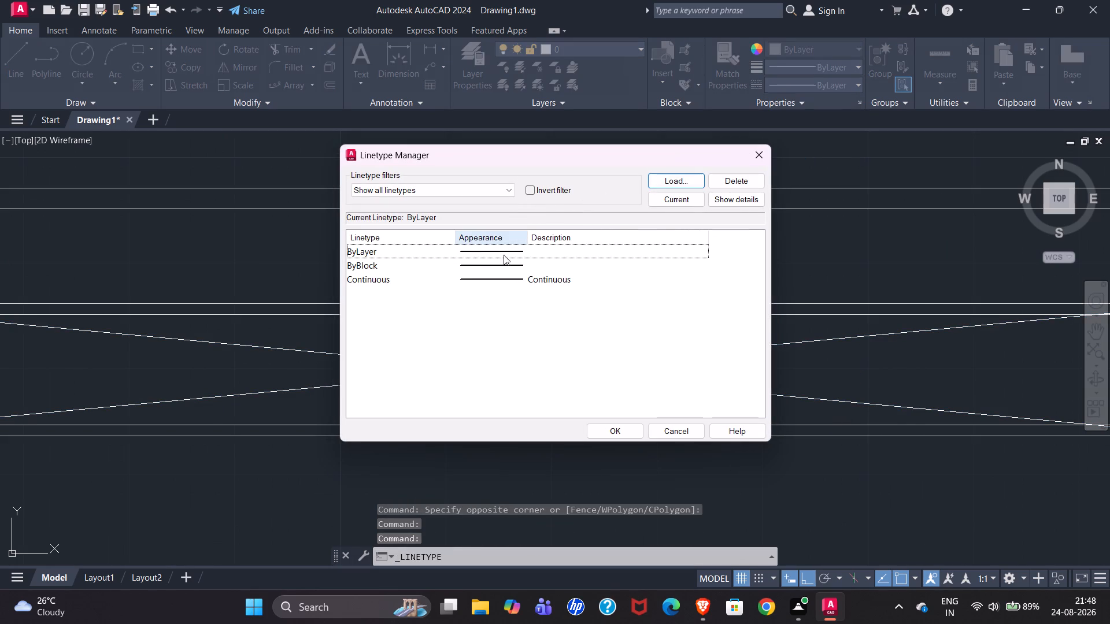
pyautogui.click(680, 177)
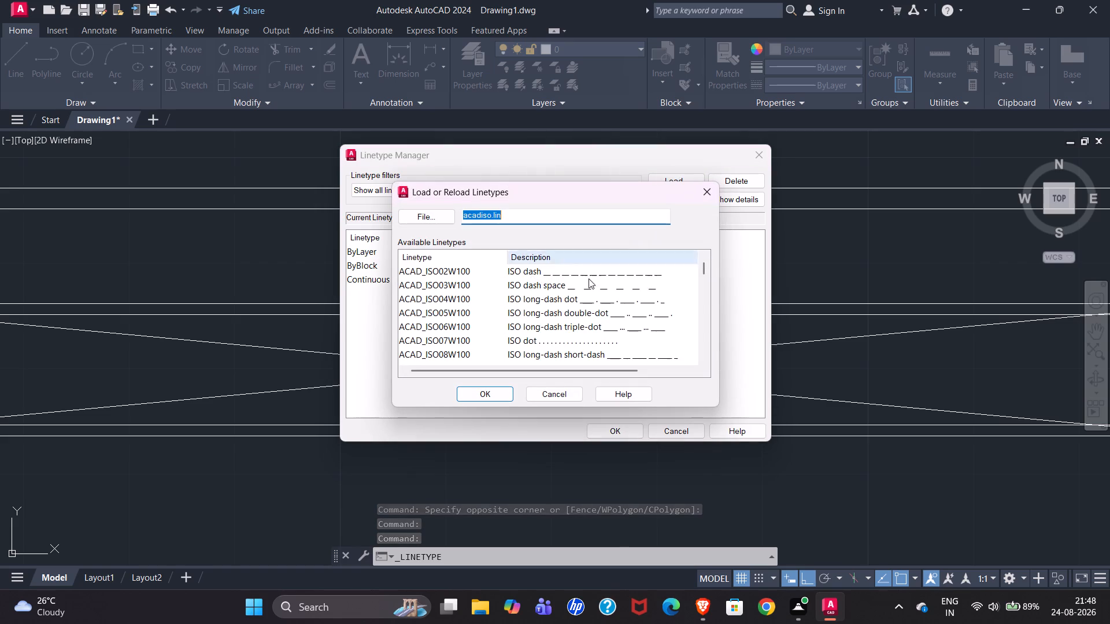
pyautogui.click(602, 268)
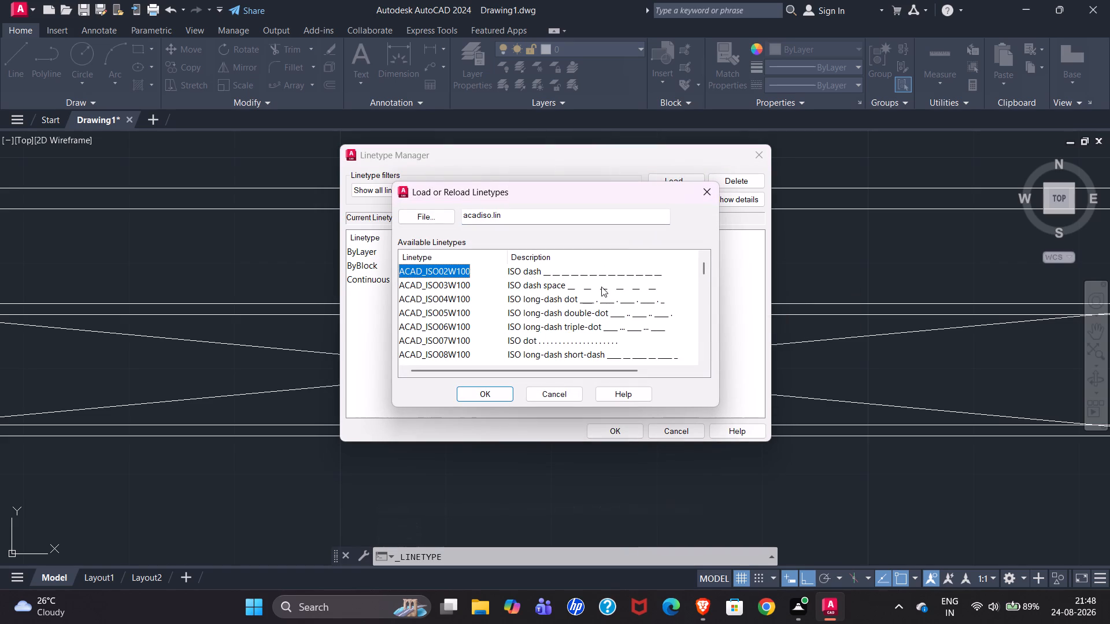
pyautogui.click(557, 269)
pyautogui.click(498, 394)
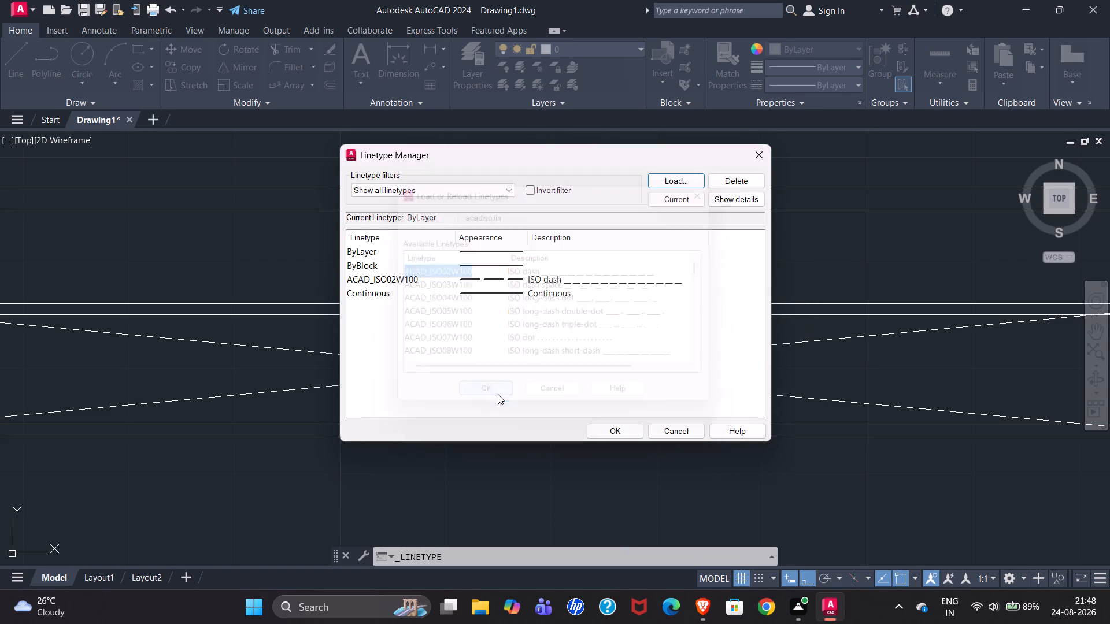
pyautogui.click(605, 435)
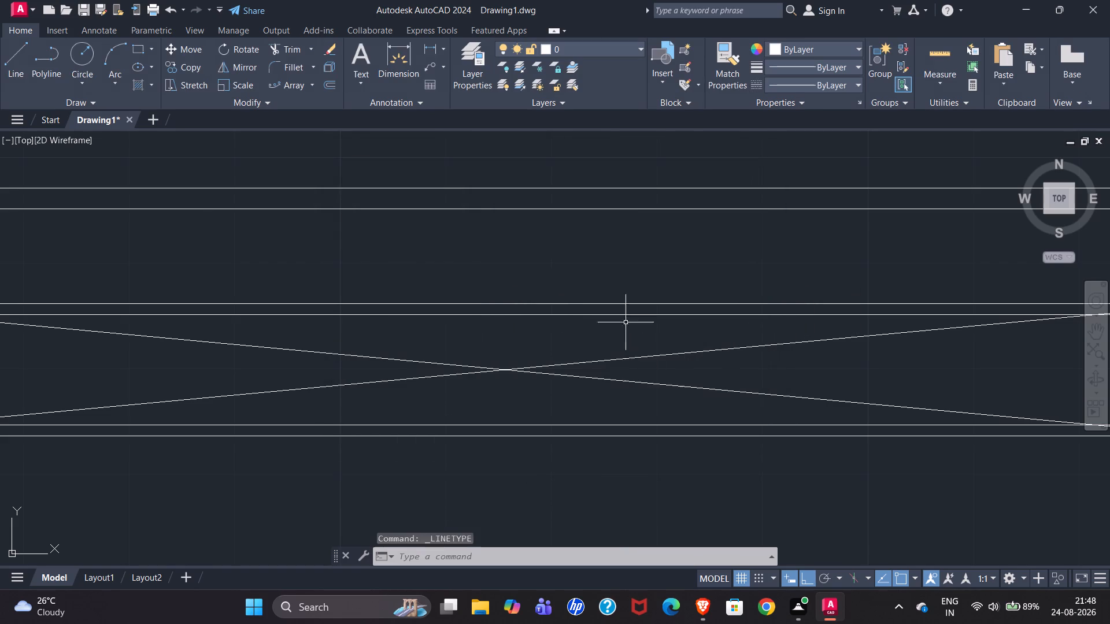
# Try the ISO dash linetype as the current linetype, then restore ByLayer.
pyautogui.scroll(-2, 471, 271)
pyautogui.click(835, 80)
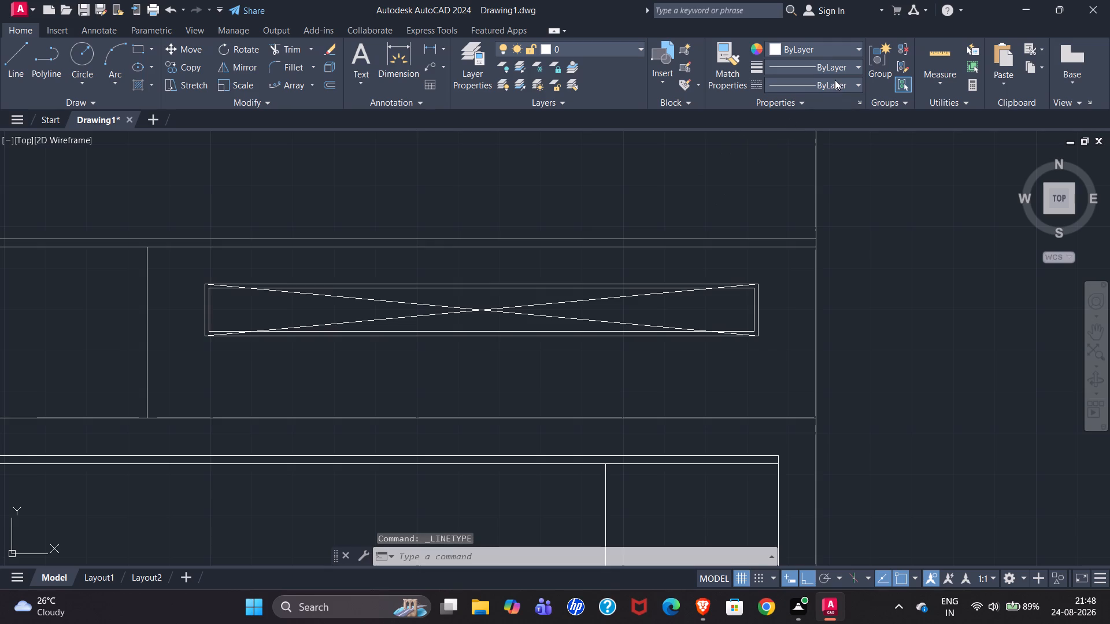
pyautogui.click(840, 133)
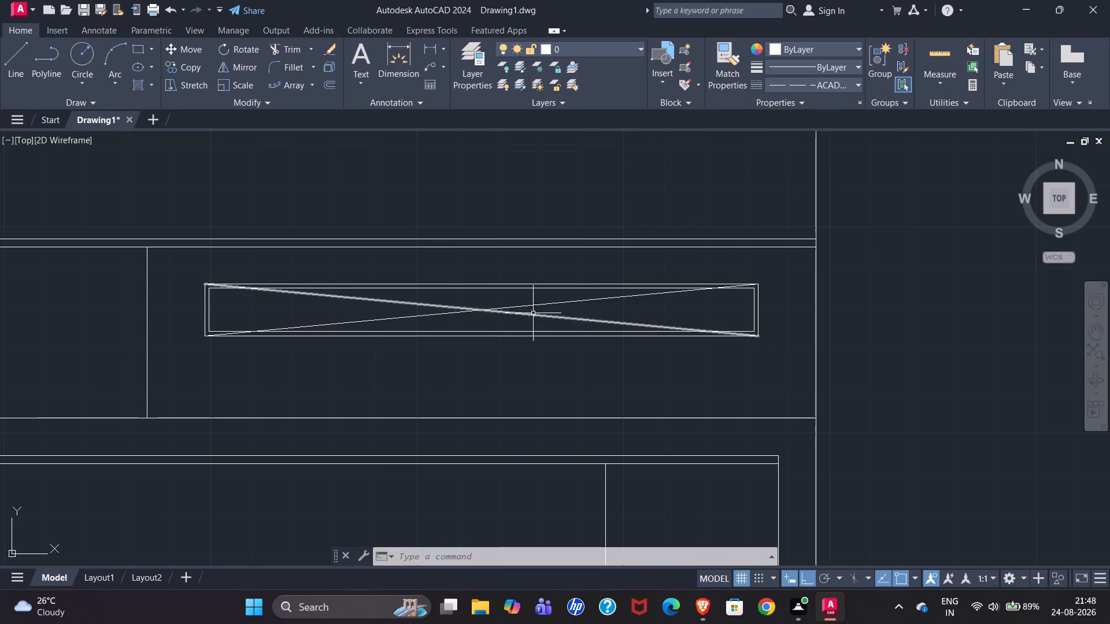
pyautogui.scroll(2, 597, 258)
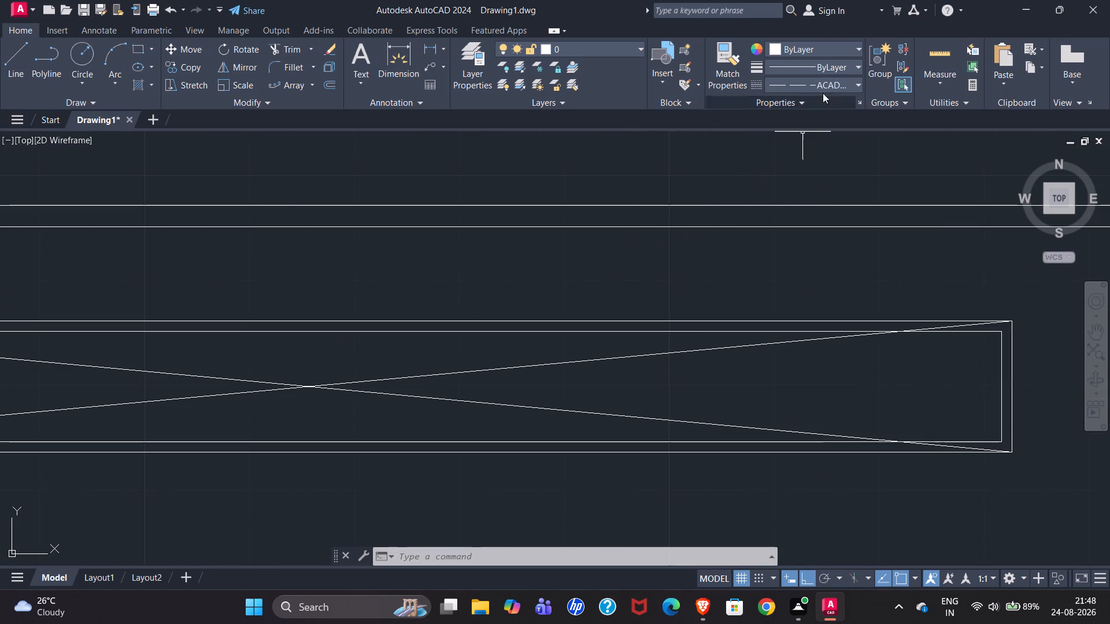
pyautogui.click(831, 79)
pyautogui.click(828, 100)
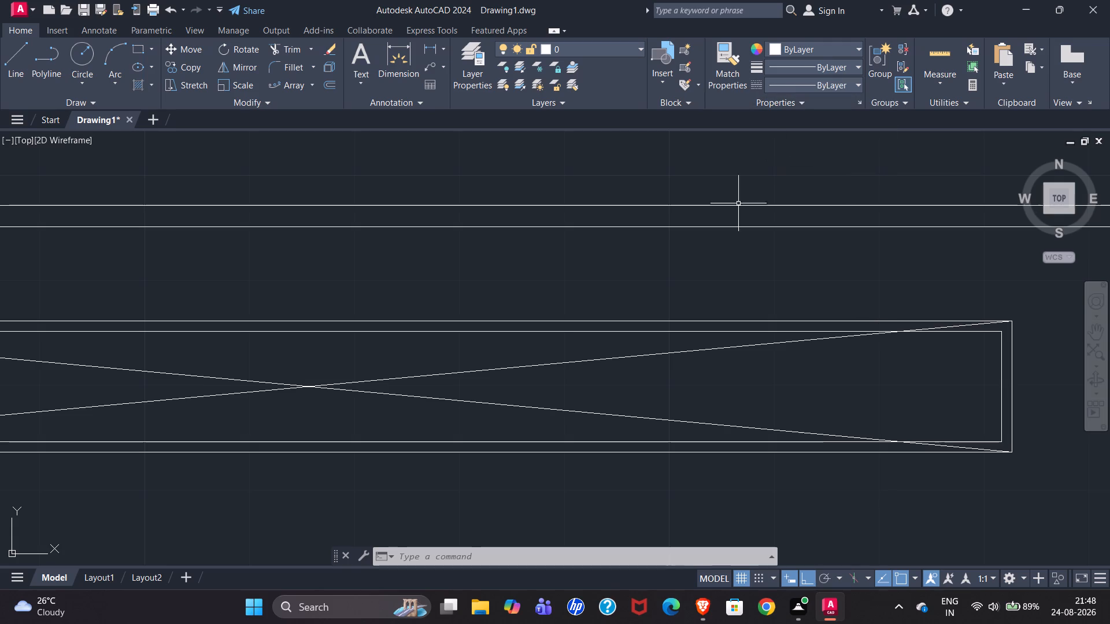
# Apply the ACAD_ISO02W100 ISO dash linetype to both crossing diagonals of the HPL panel's opening.
pyautogui.moveTo(406, 356); pyautogui.dragTo(368, 415)
pyautogui.click(846, 83)
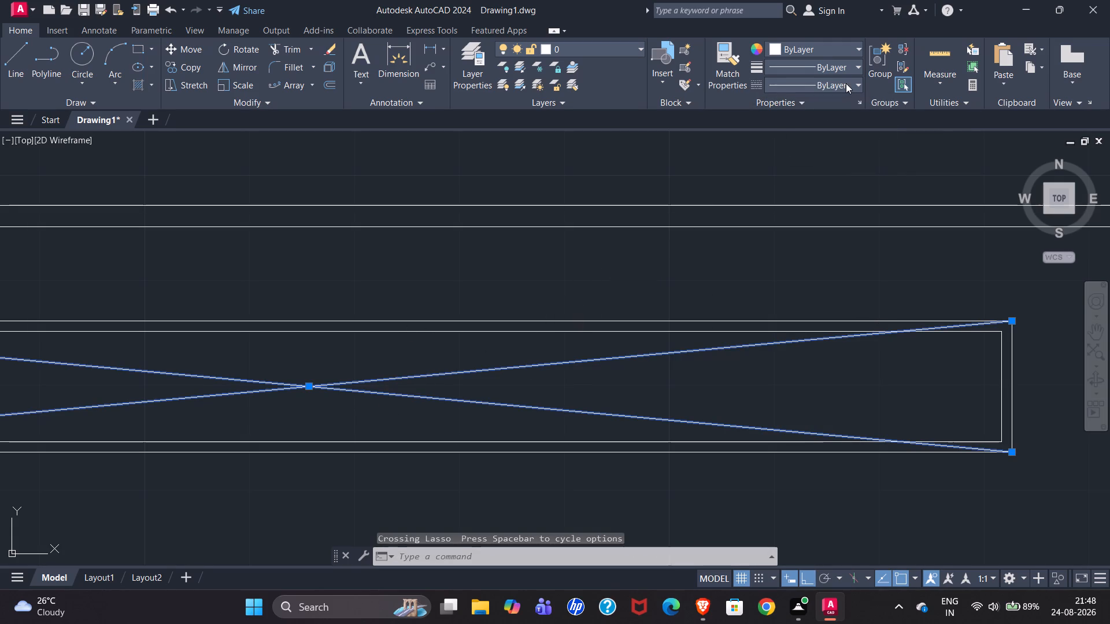
pyautogui.click(846, 134)
pyautogui.scroll(-2, 790, 159)
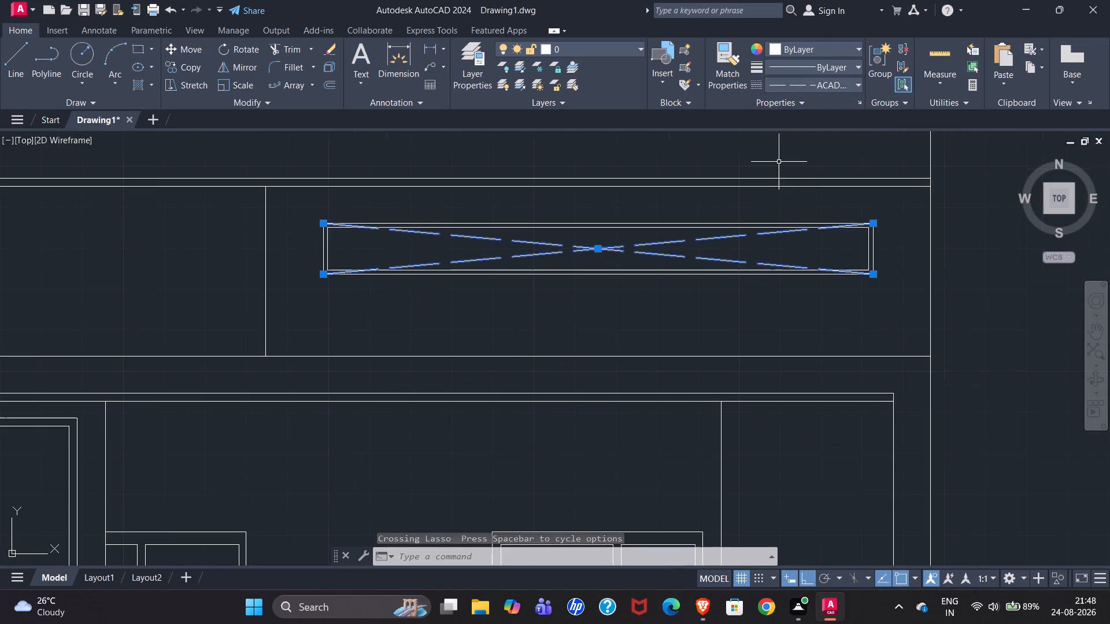
pyautogui.press('Escape')
# Draw a short vertical line joining the two coping lines just left of the HPL panel's left edge, closing the coping's overhanging end.
pyautogui.scroll(-2, 954, 192)
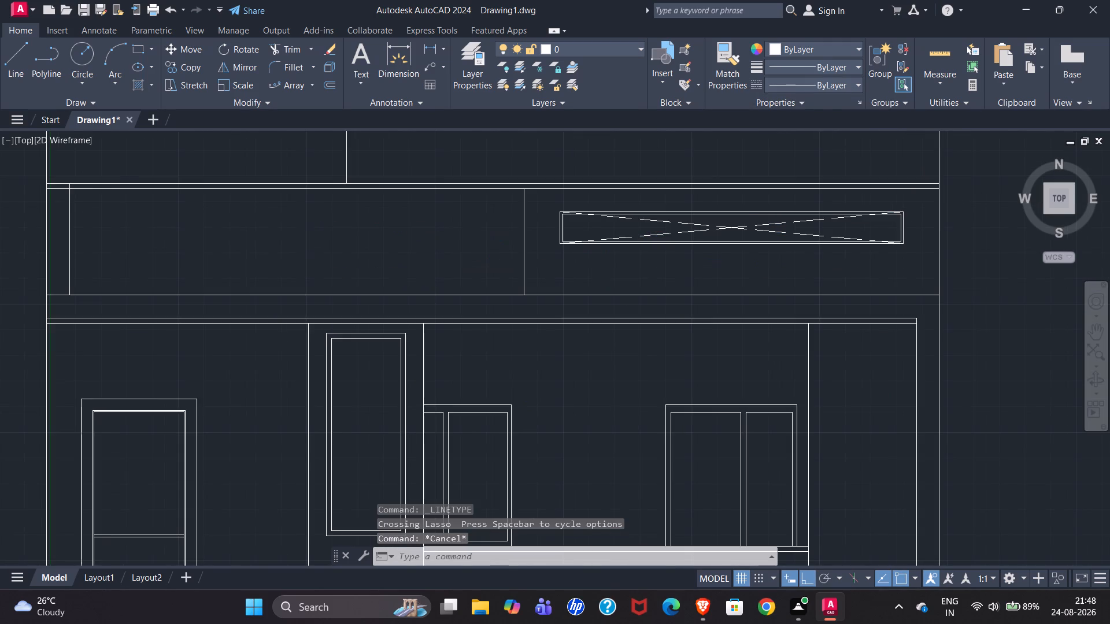
pyautogui.scroll(-1, 852, 153)
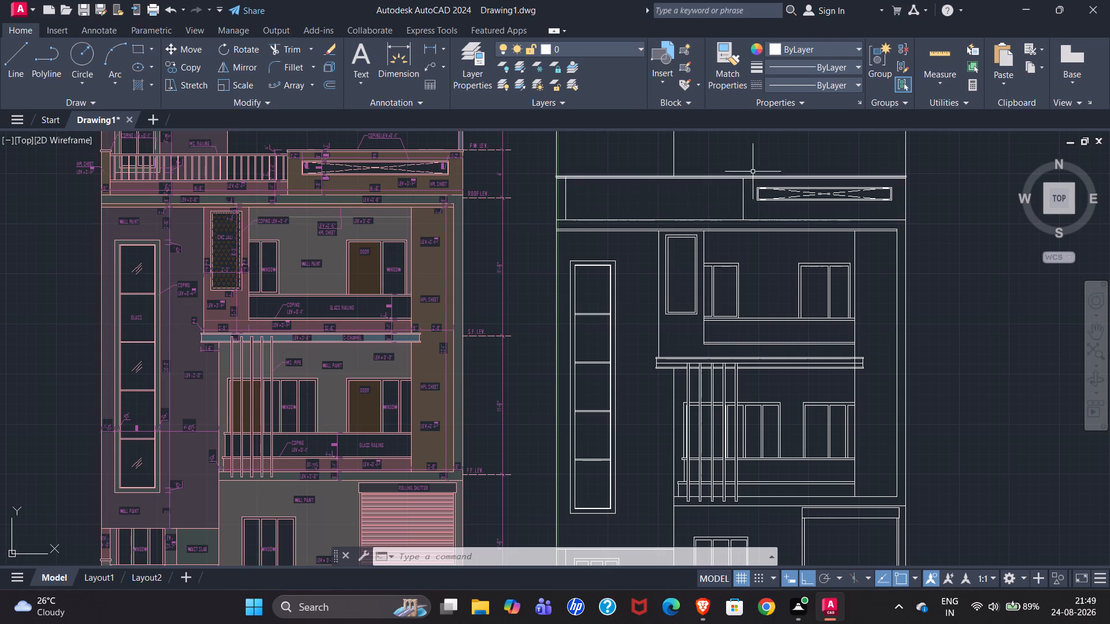
pyautogui.scroll(3, 749, 165)
pyautogui.scroll(-1, 731, 187)
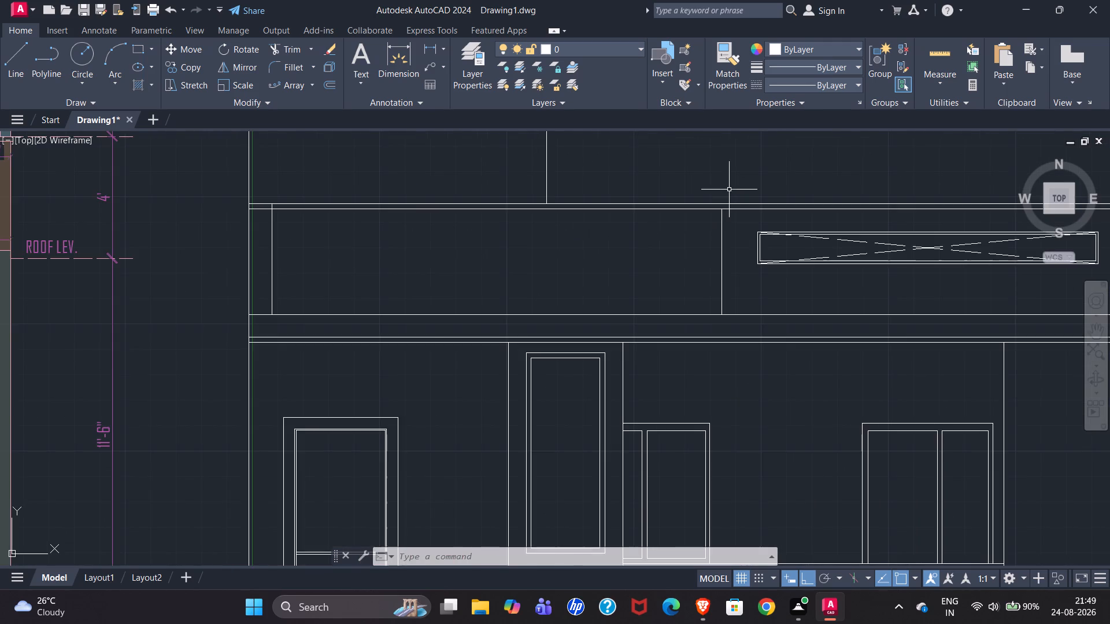
pyautogui.scroll(-2, 693, 207)
pyautogui.scroll(2, 755, 197)
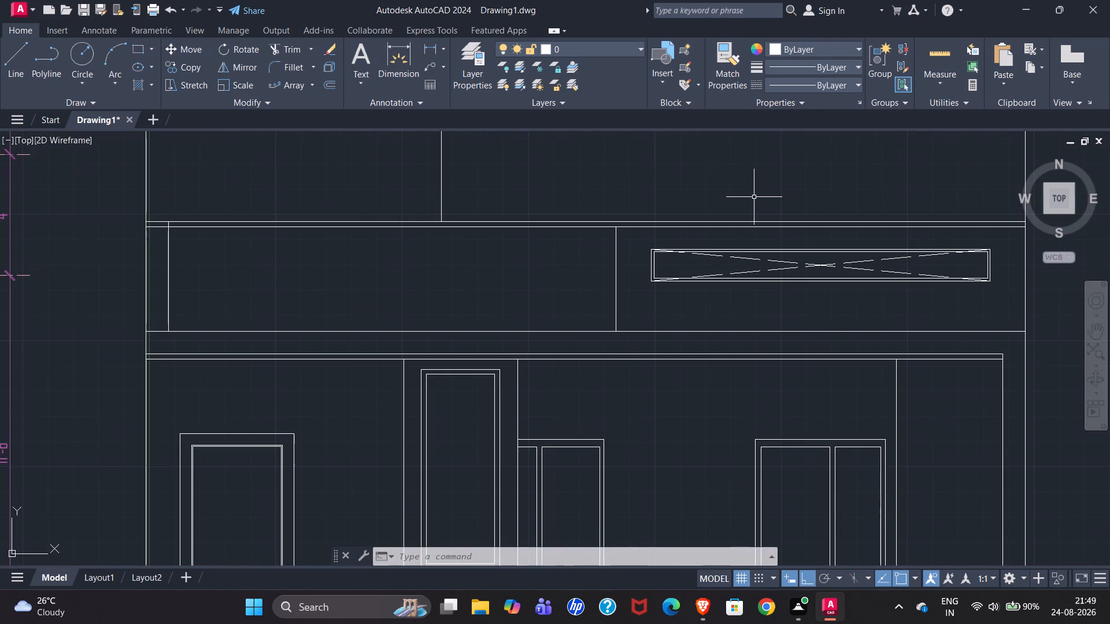
pyautogui.scroll(-2, 752, 199)
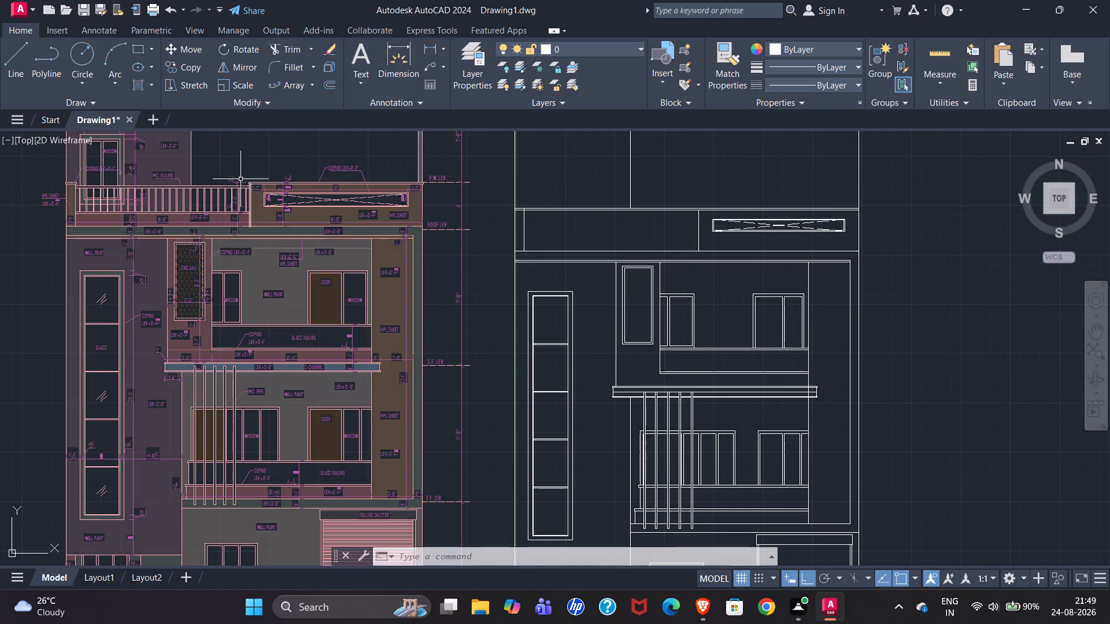
pyautogui.scroll(4, 241, 177)
pyautogui.scroll(-2, 171, 199)
pyautogui.scroll(-1, 117, 210)
pyautogui.scroll(4, 899, 248)
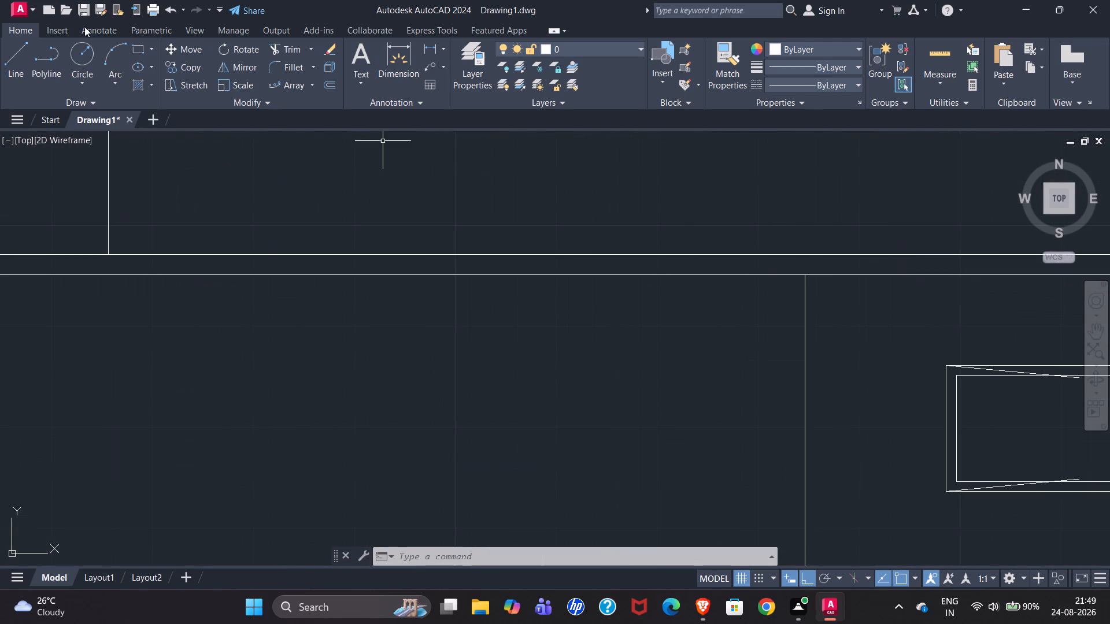
pyautogui.click(1, 72)
pyautogui.click(26, 67)
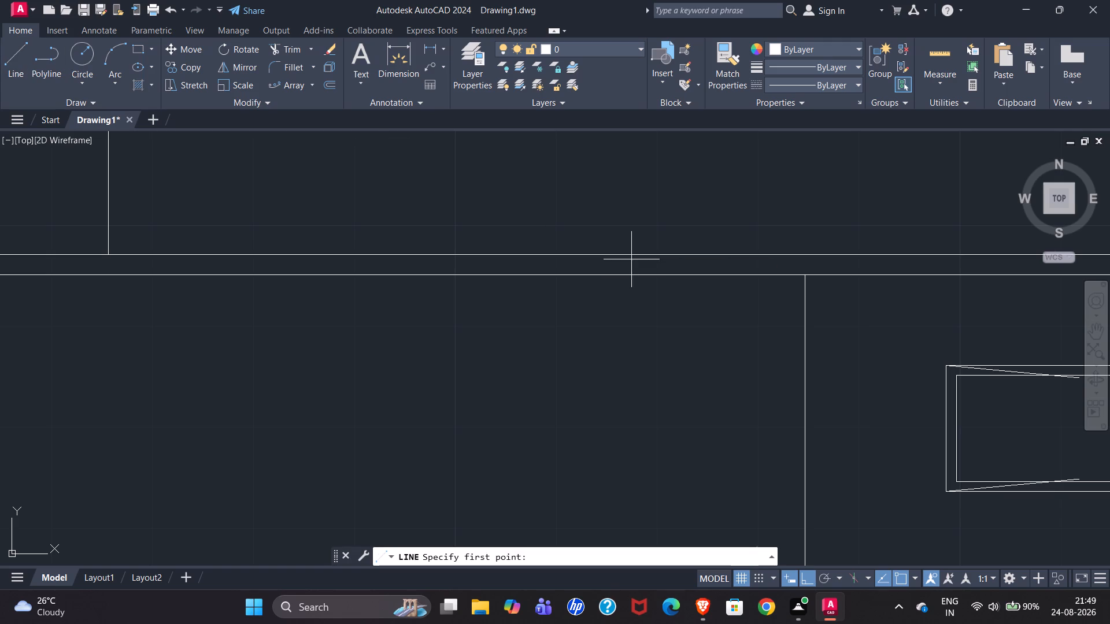
pyautogui.click(783, 273)
pyautogui.click(779, 253)
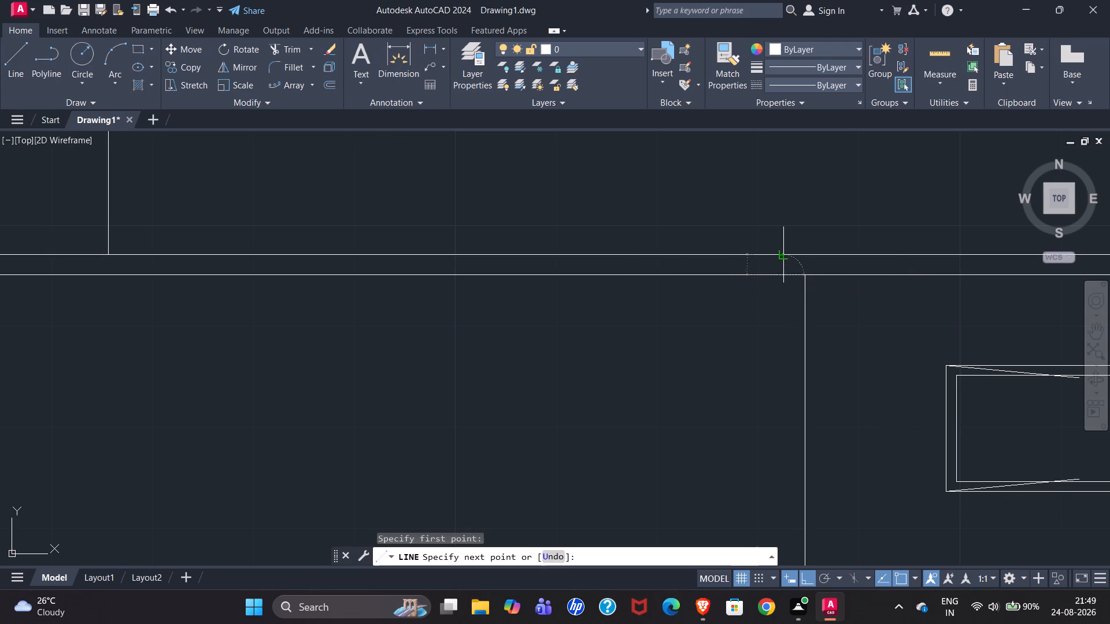
pyautogui.press('Escape')
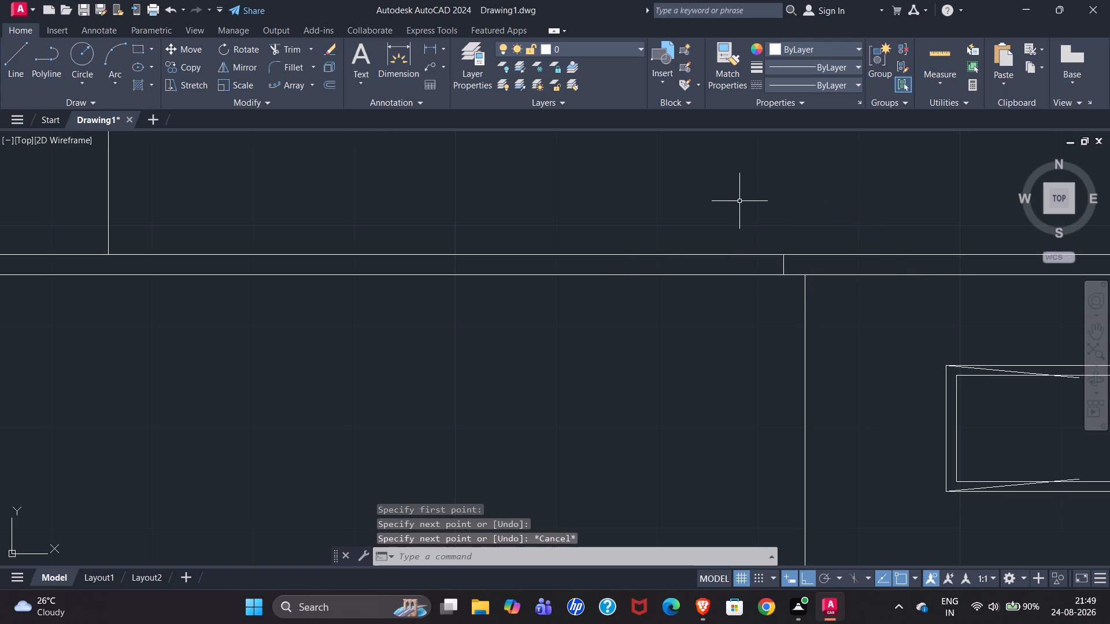
# Trim away both coping lines between the narrow left pier and the new coping end at the HPL panel.
pyautogui.write('tr')
pyautogui.press('Return')
pyautogui.scroll(-4, 656, 225)
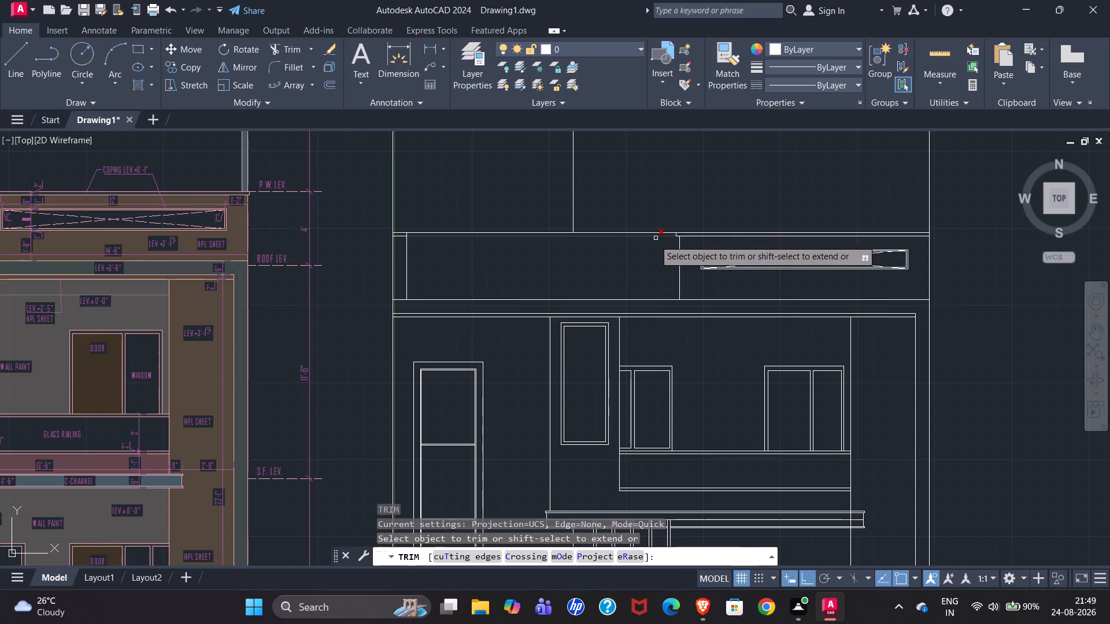
pyautogui.moveTo(639, 188); pyautogui.dragTo(613, 262)
pyautogui.moveTo(495, 191); pyautogui.dragTo(504, 259)
pyautogui.scroll(-1, 581, 250)
pyautogui.press('Escape')
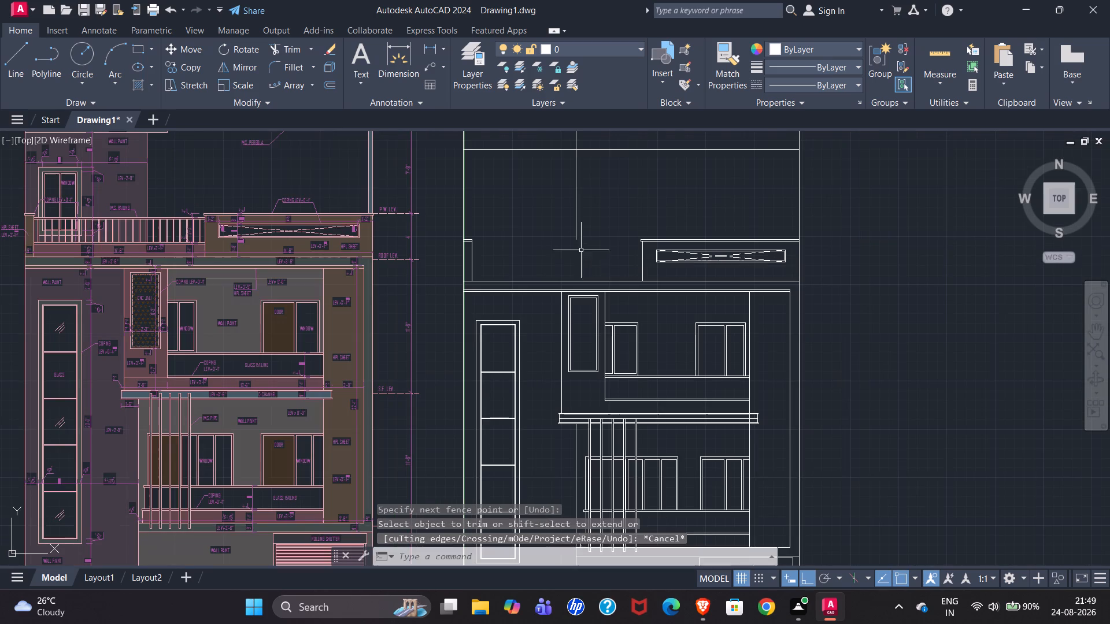
# Examine the reference's M.S. railing, parapet band and slab dimensions at roof level and compare them with the redrawn elevation.
pyautogui.scroll(-1, 587, 261)
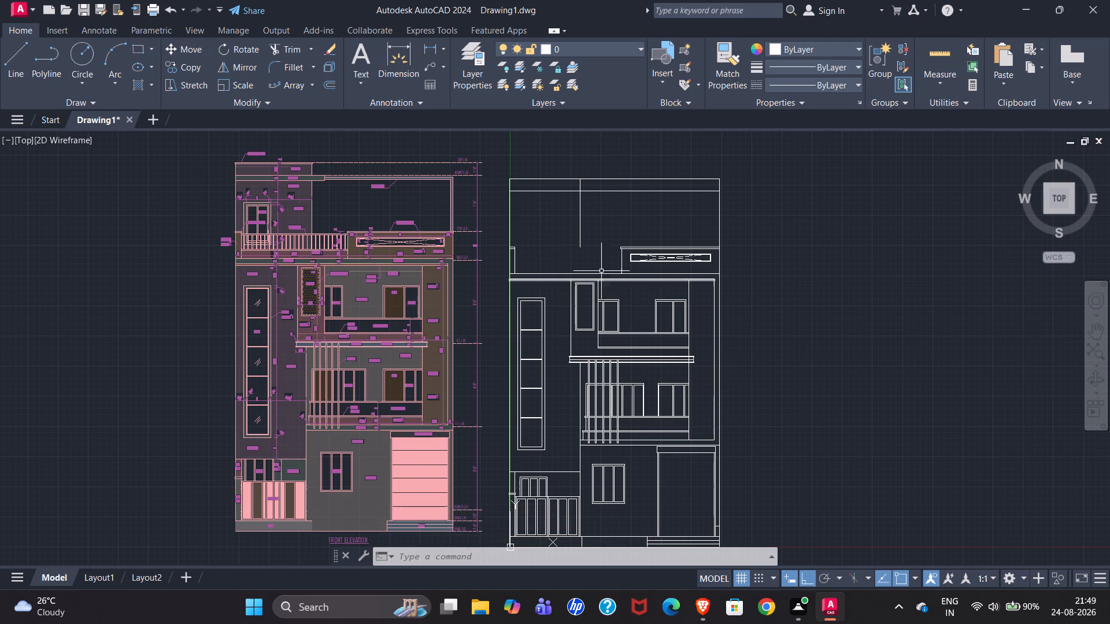
pyautogui.scroll(3, 579, 273)
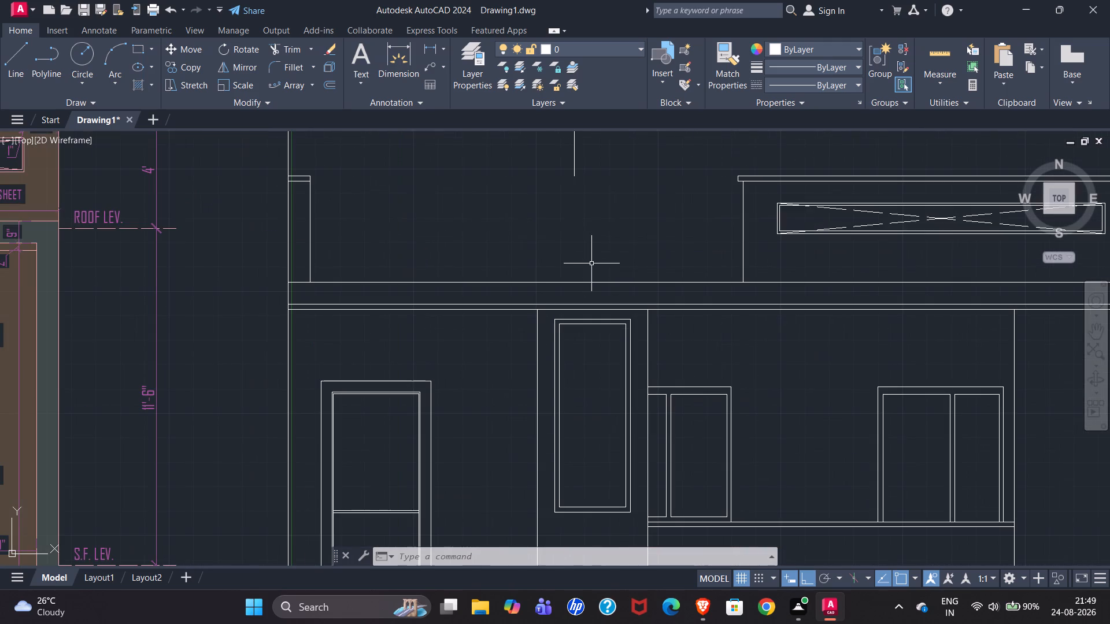
pyautogui.scroll(-1, 680, 270)
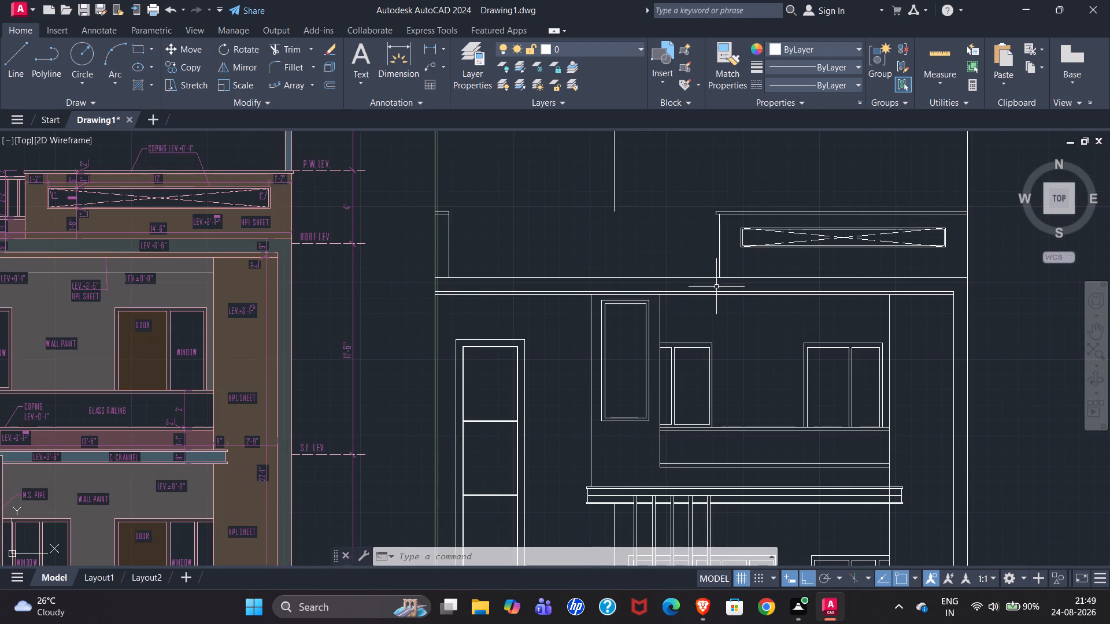
pyautogui.scroll(-1, 761, 291)
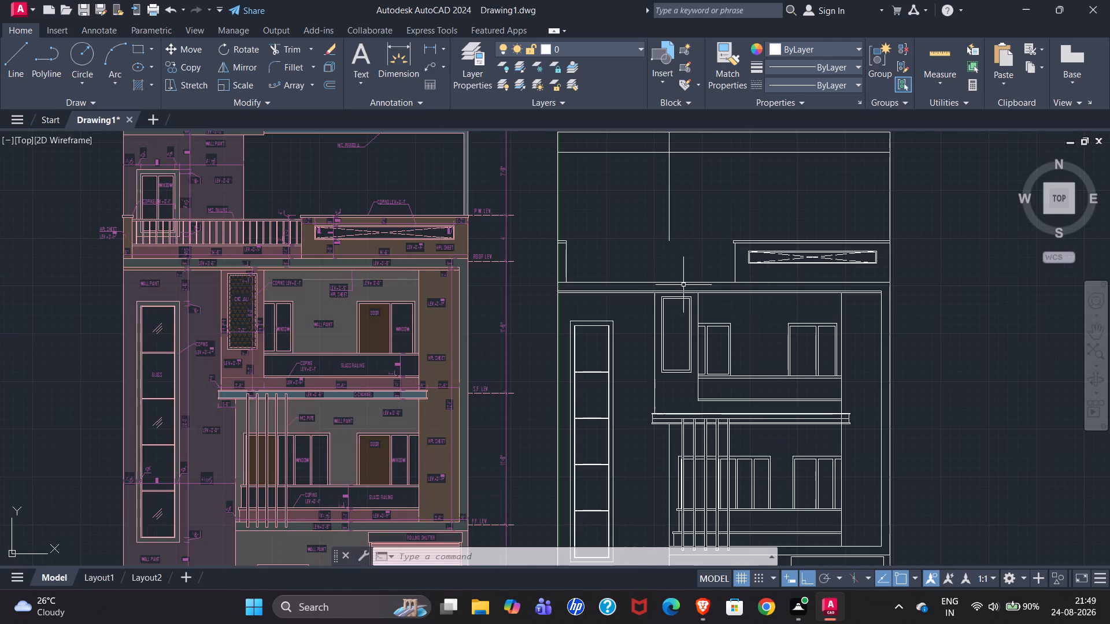
pyautogui.scroll(3, 122, 242)
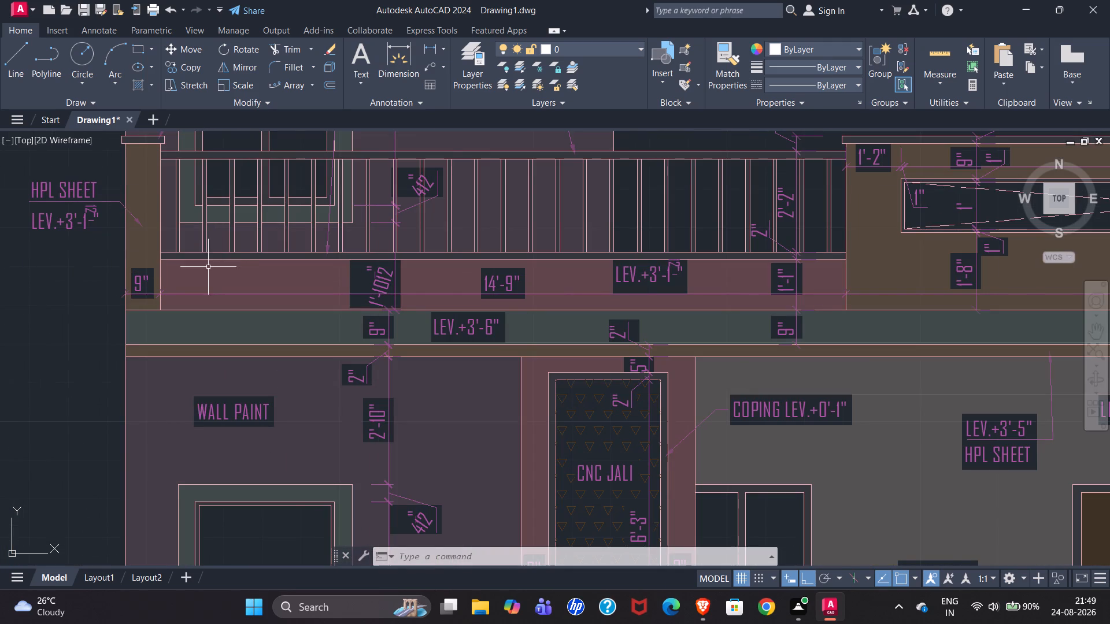
pyautogui.scroll(1, 447, 322)
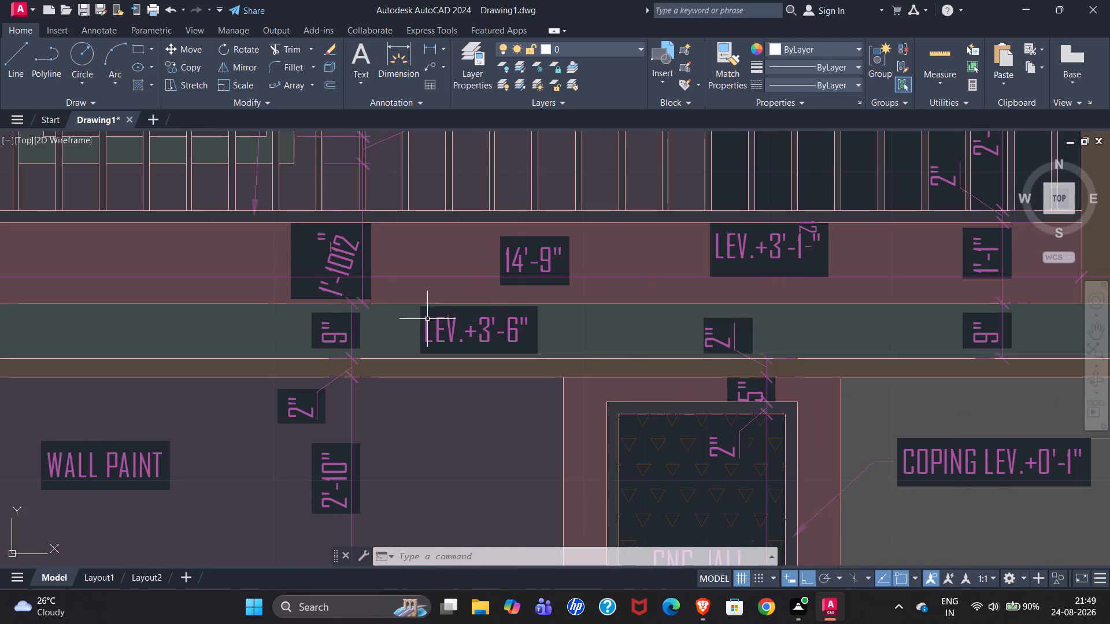
pyautogui.scroll(-1, 348, 328)
pyautogui.scroll(-1, 297, 328)
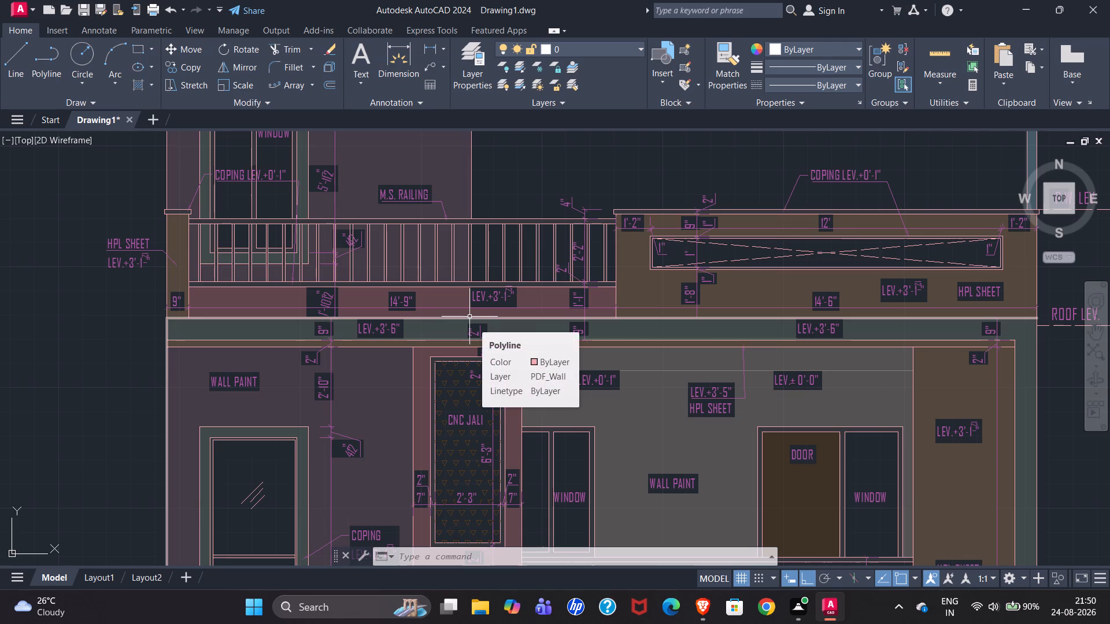
pyautogui.scroll(-1, 0, 373)
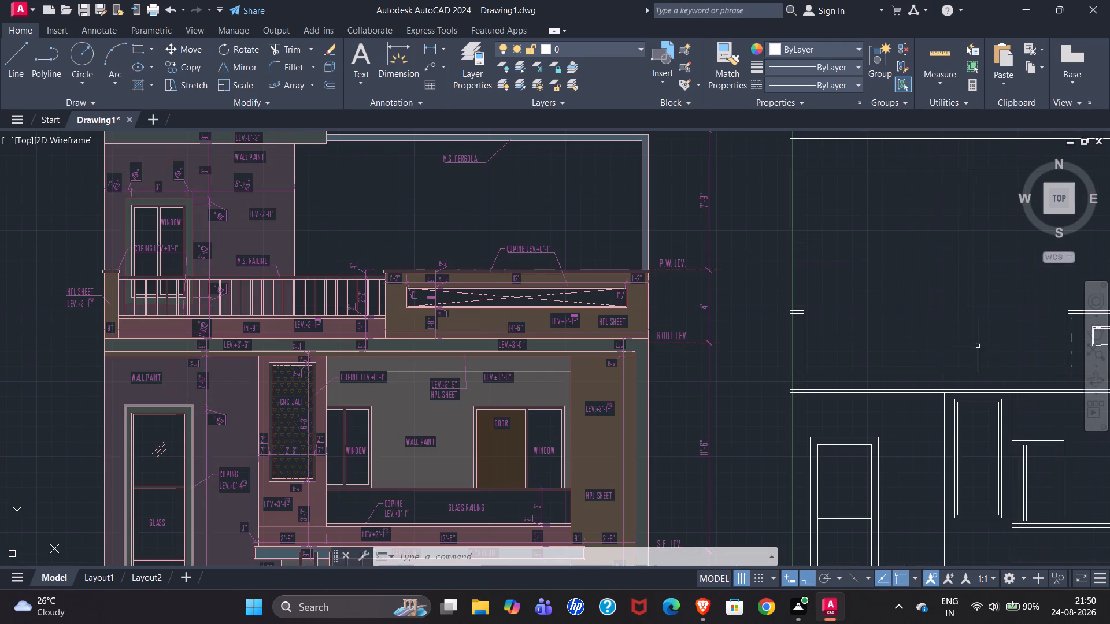
pyautogui.scroll(2, 197, 340)
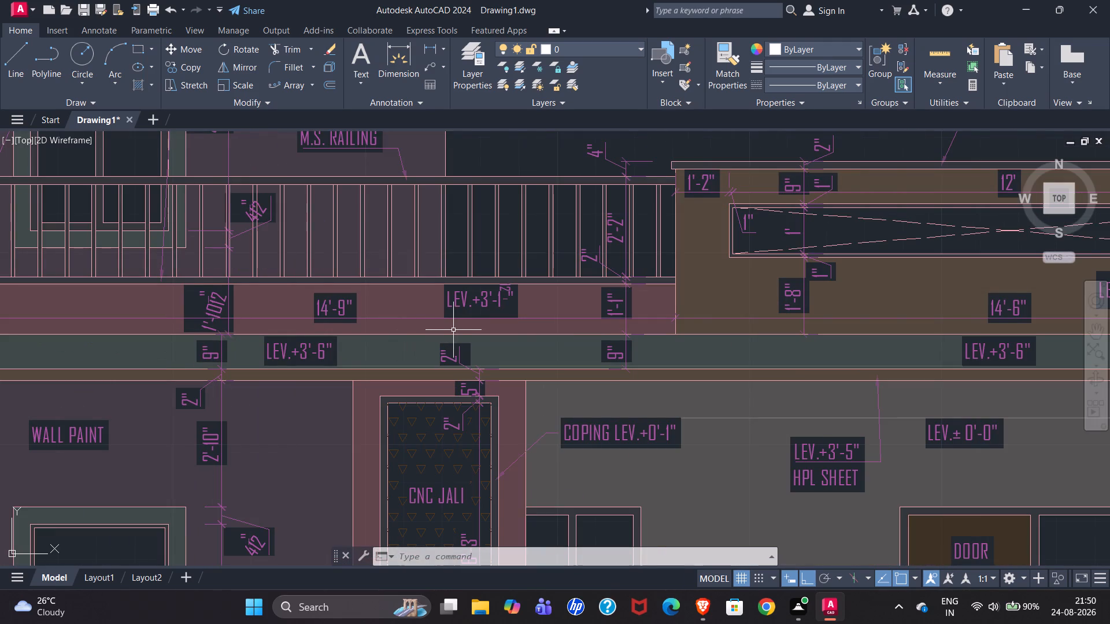
pyautogui.scroll(-1, 504, 338)
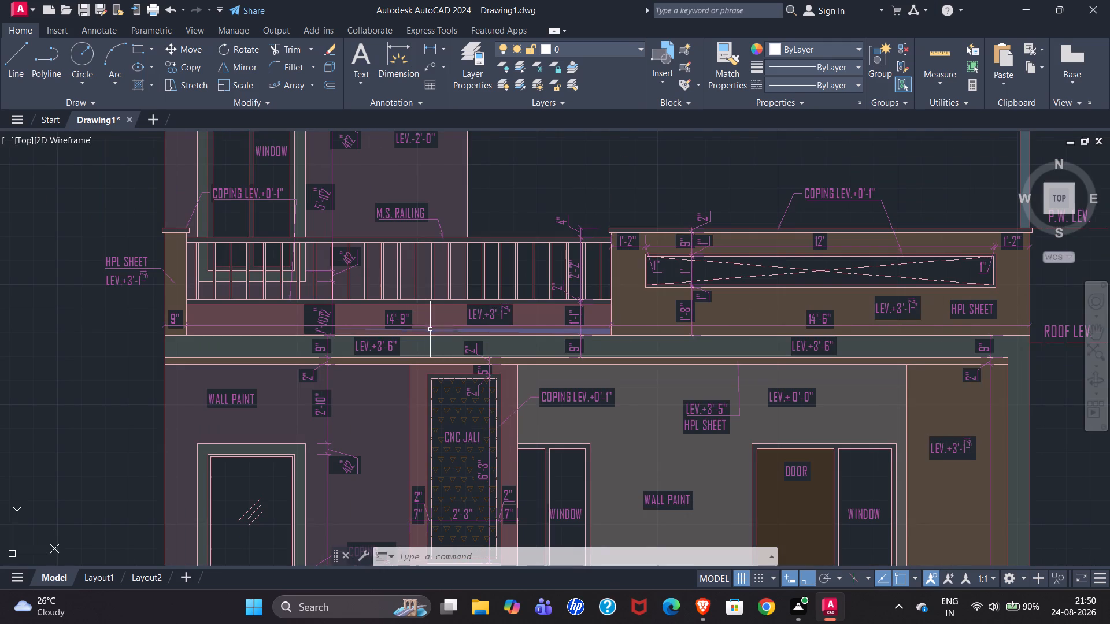
pyautogui.scroll(2, 392, 314)
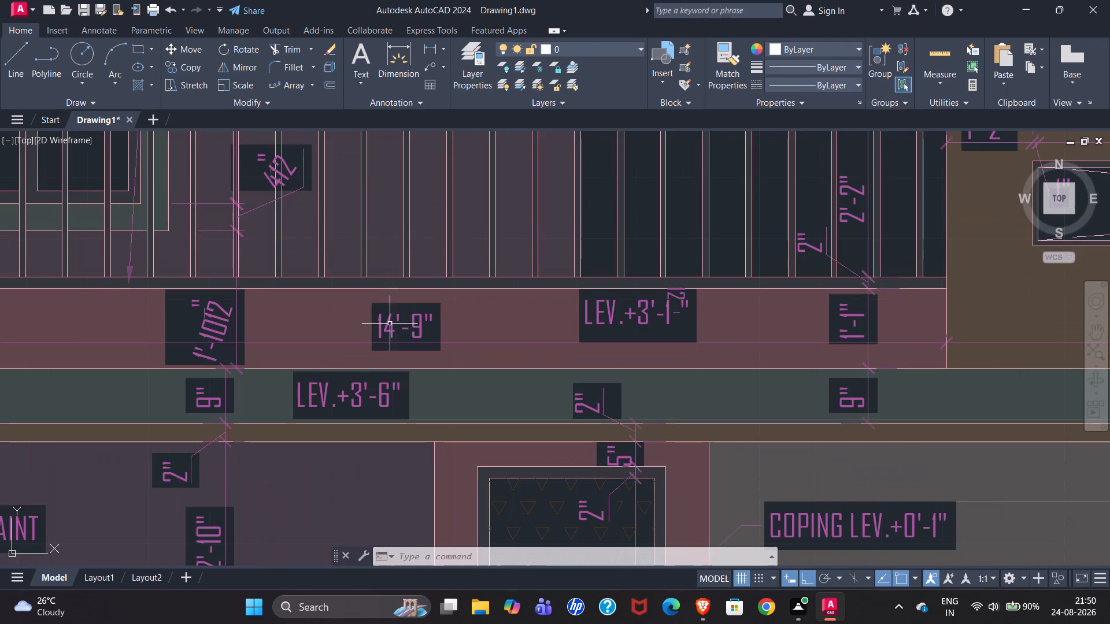
pyautogui.scroll(-1, 338, 322)
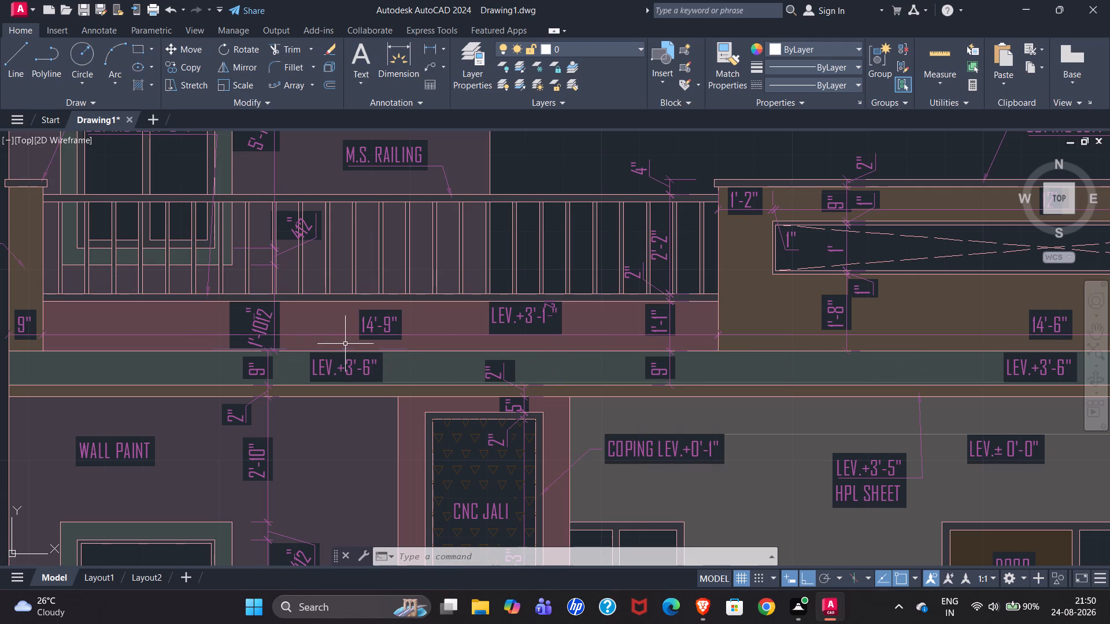
pyautogui.scroll(2, 277, 321)
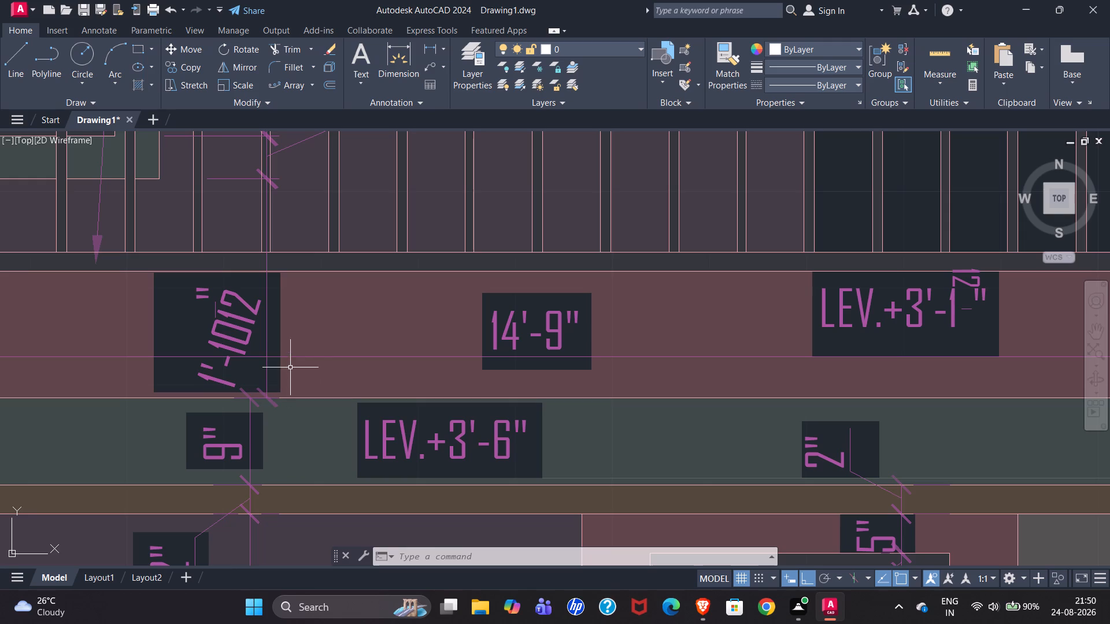
pyautogui.scroll(-2, 274, 263)
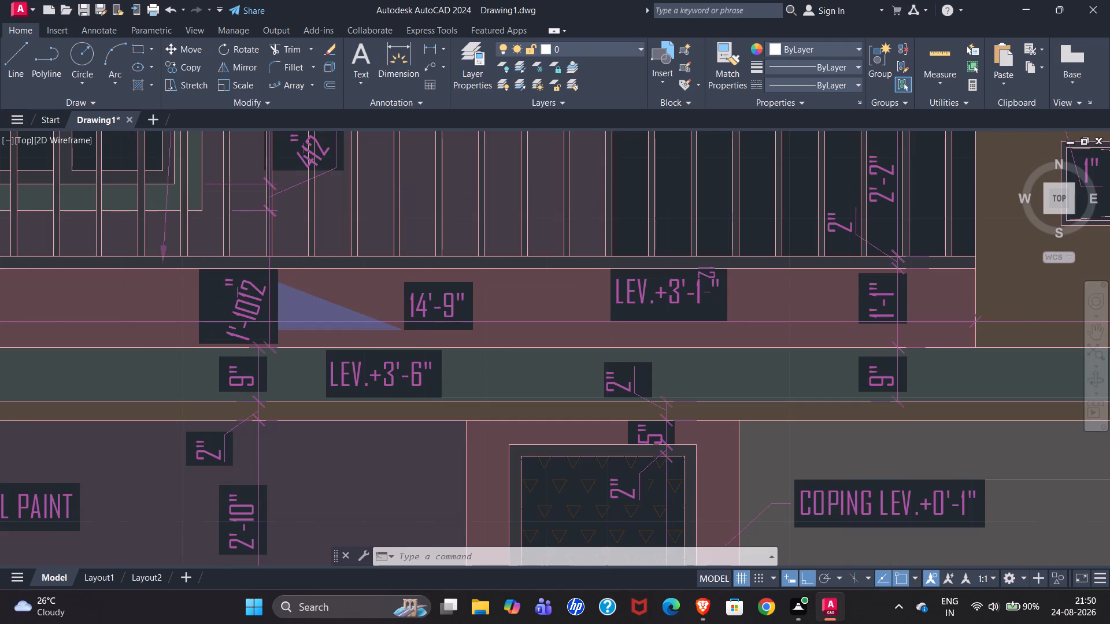
pyautogui.scroll(1, 246, 221)
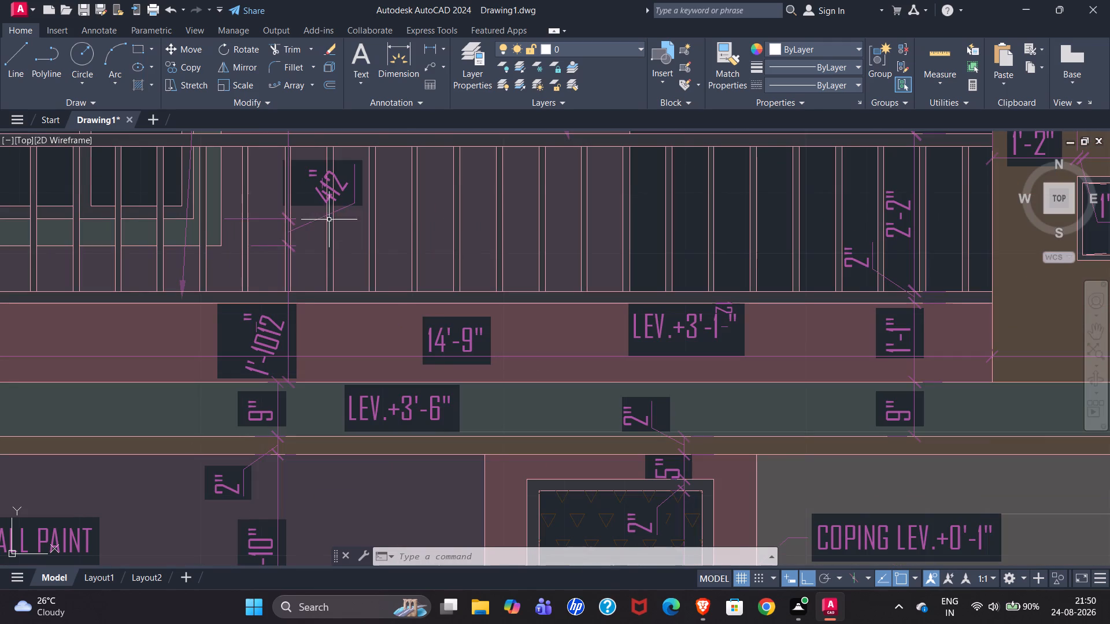
pyautogui.scroll(-1, 249, 266)
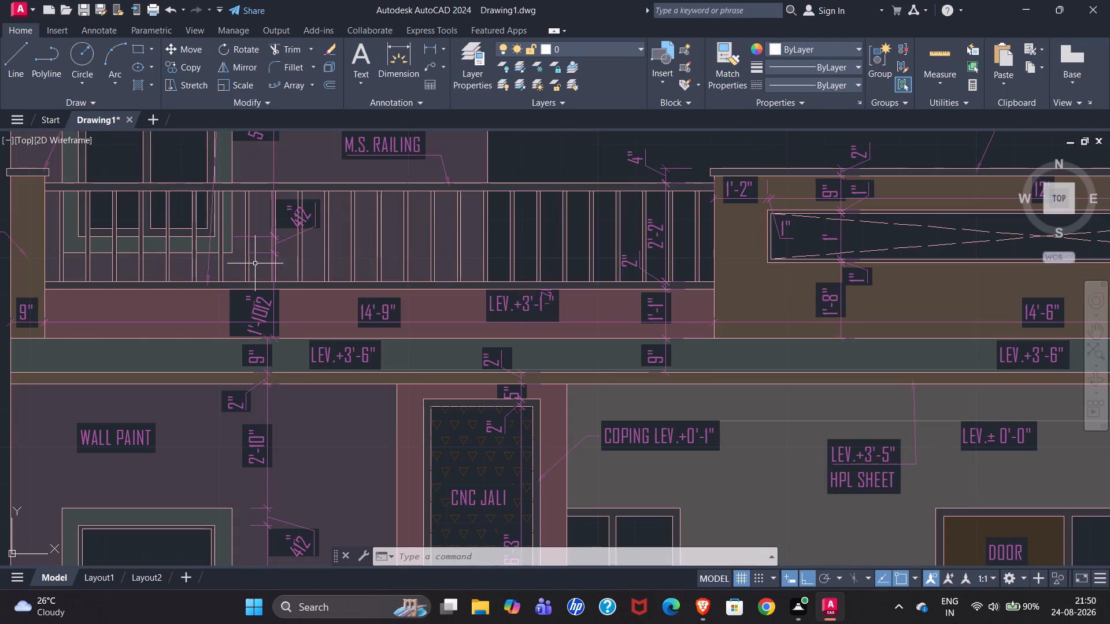
pyautogui.scroll(-1, 290, 234)
pyautogui.scroll(-1, 343, 242)
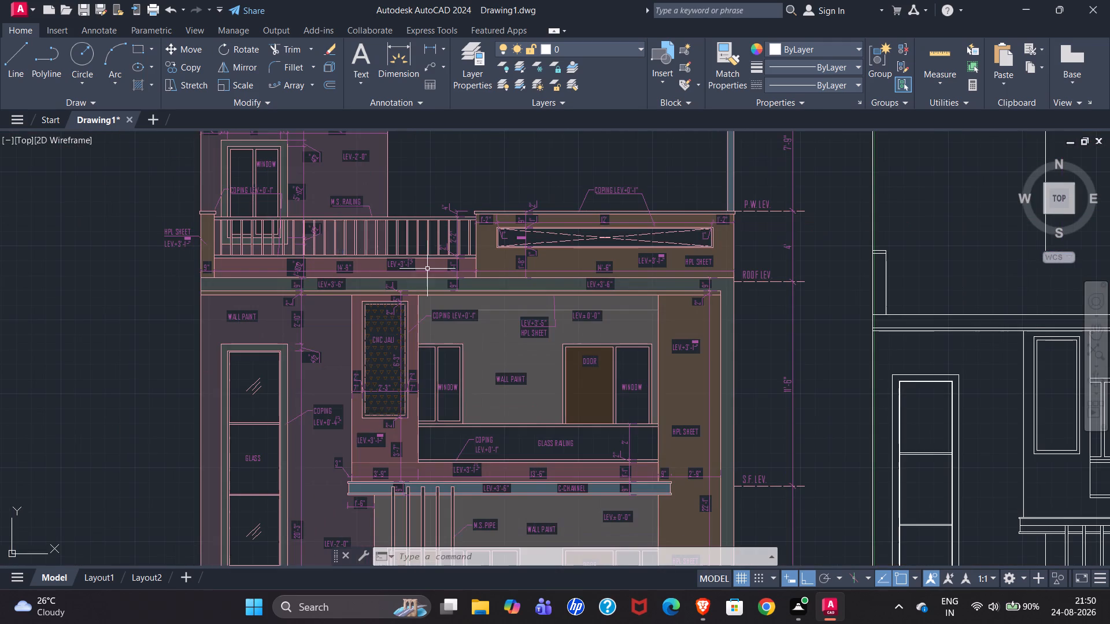
pyautogui.scroll(-1, 157, 300)
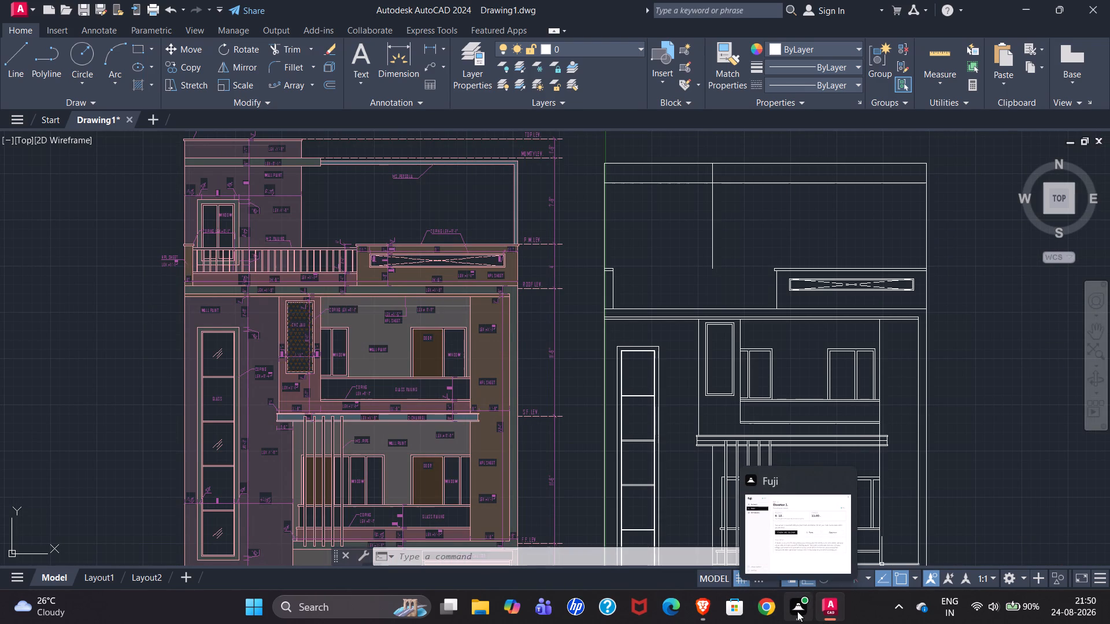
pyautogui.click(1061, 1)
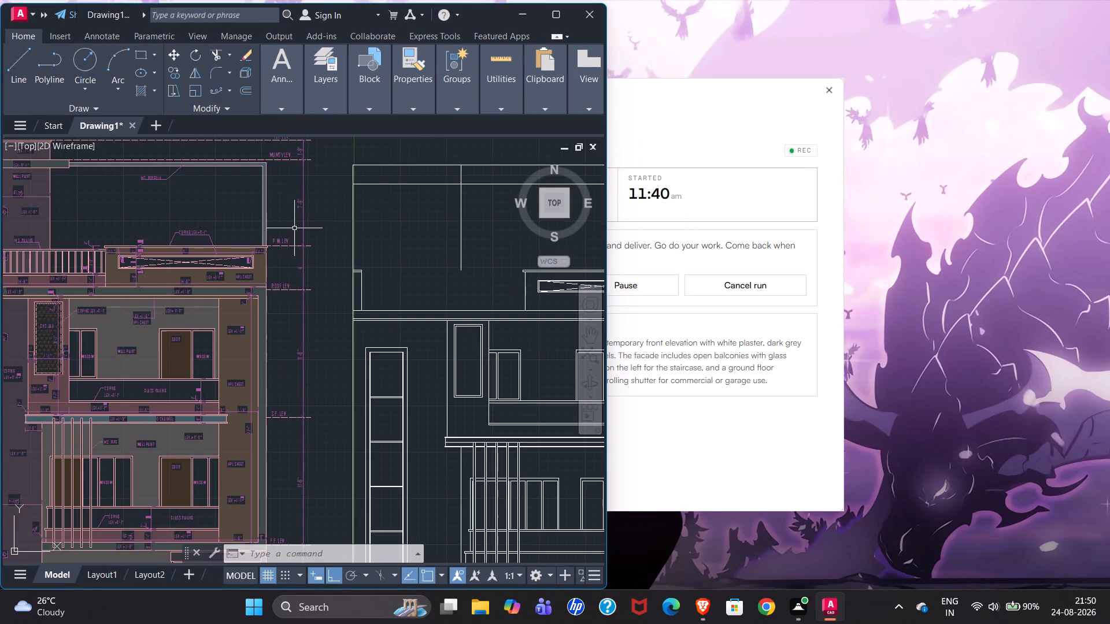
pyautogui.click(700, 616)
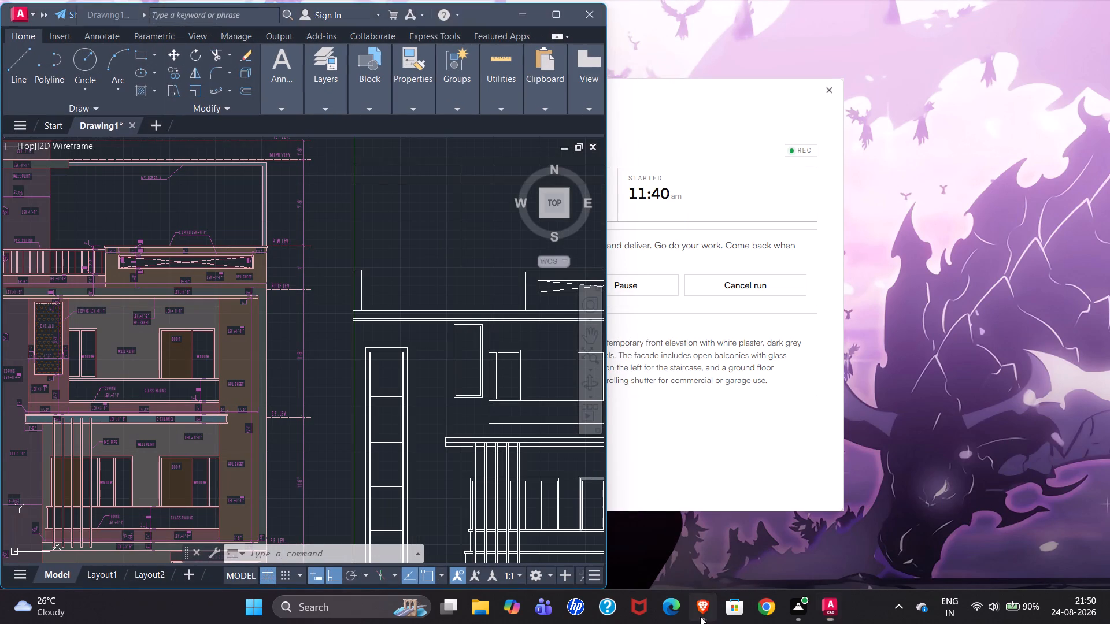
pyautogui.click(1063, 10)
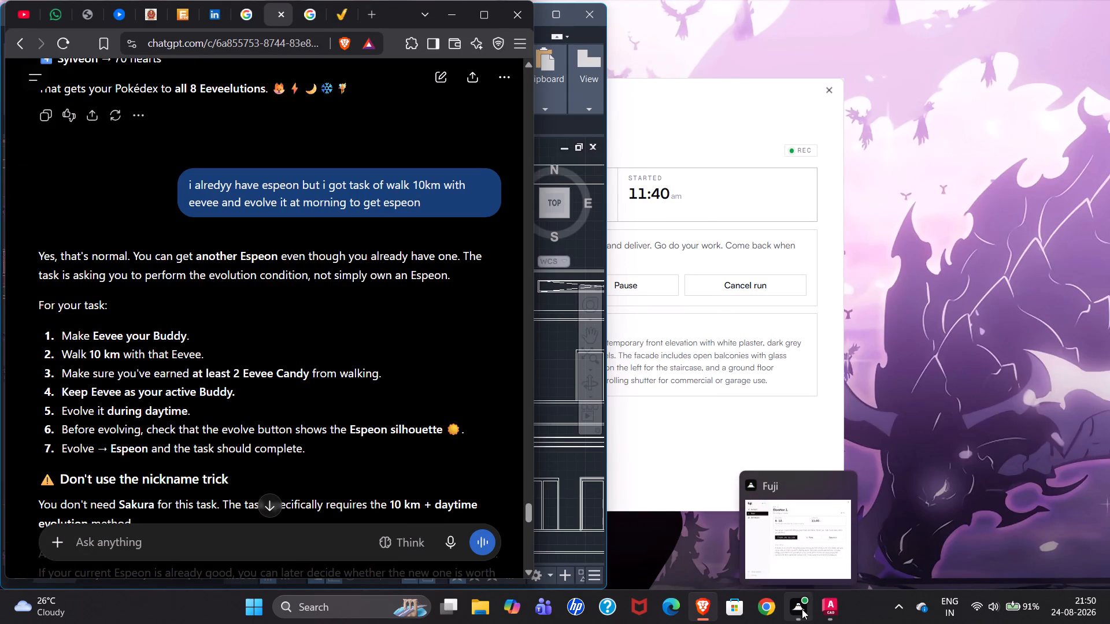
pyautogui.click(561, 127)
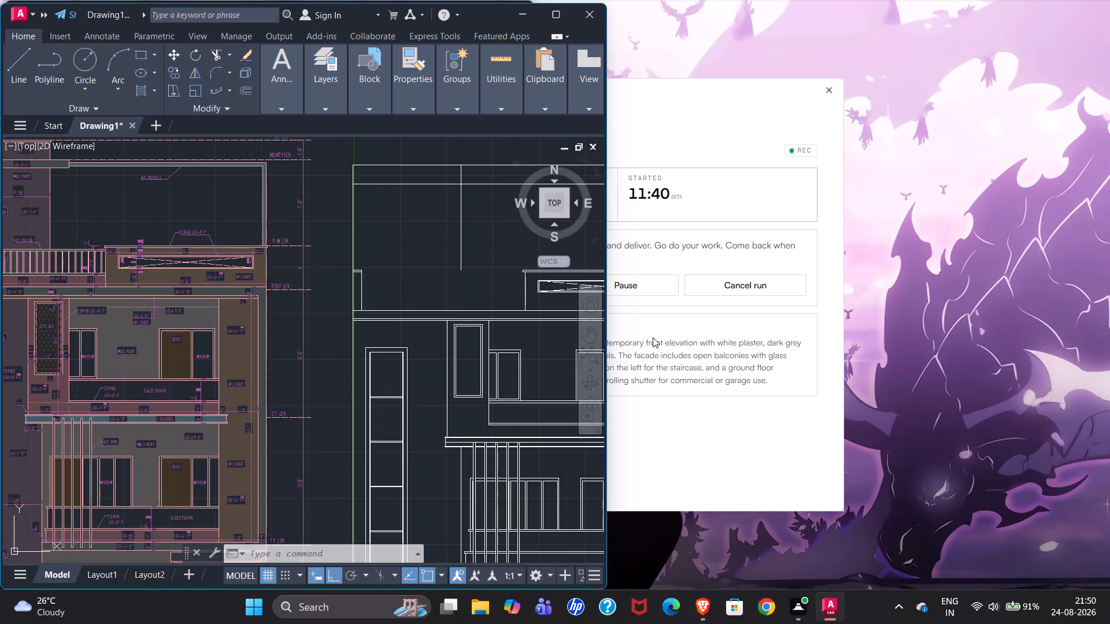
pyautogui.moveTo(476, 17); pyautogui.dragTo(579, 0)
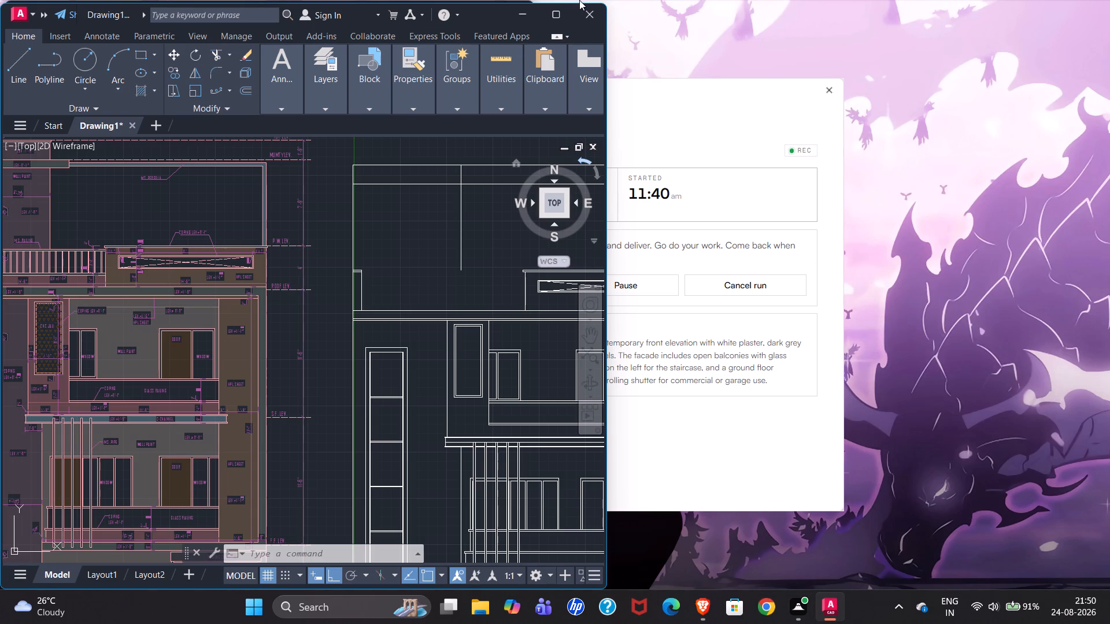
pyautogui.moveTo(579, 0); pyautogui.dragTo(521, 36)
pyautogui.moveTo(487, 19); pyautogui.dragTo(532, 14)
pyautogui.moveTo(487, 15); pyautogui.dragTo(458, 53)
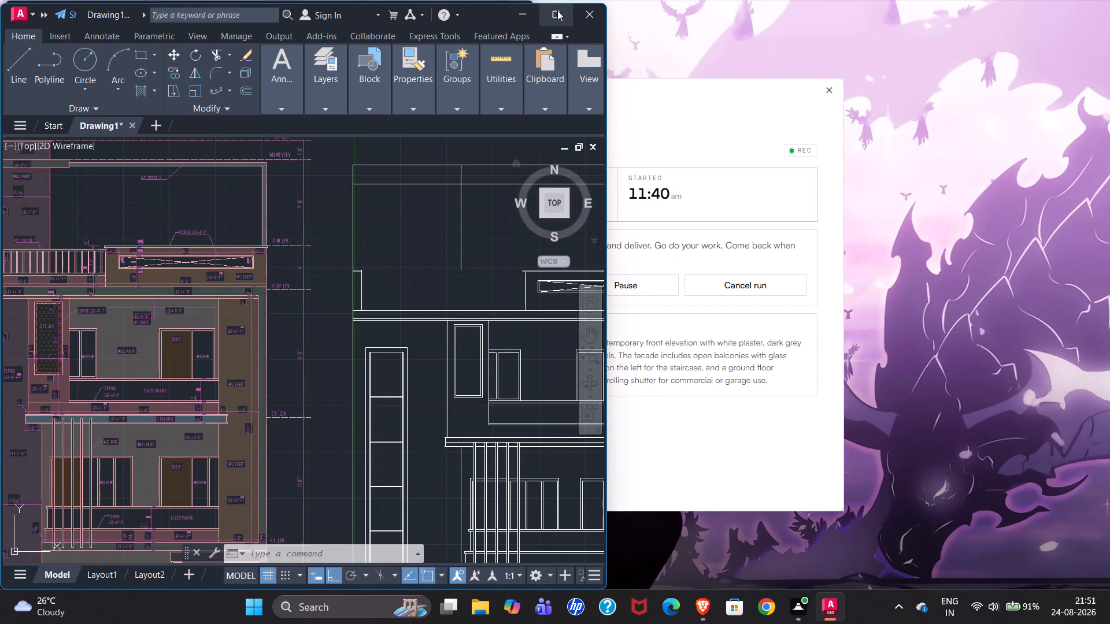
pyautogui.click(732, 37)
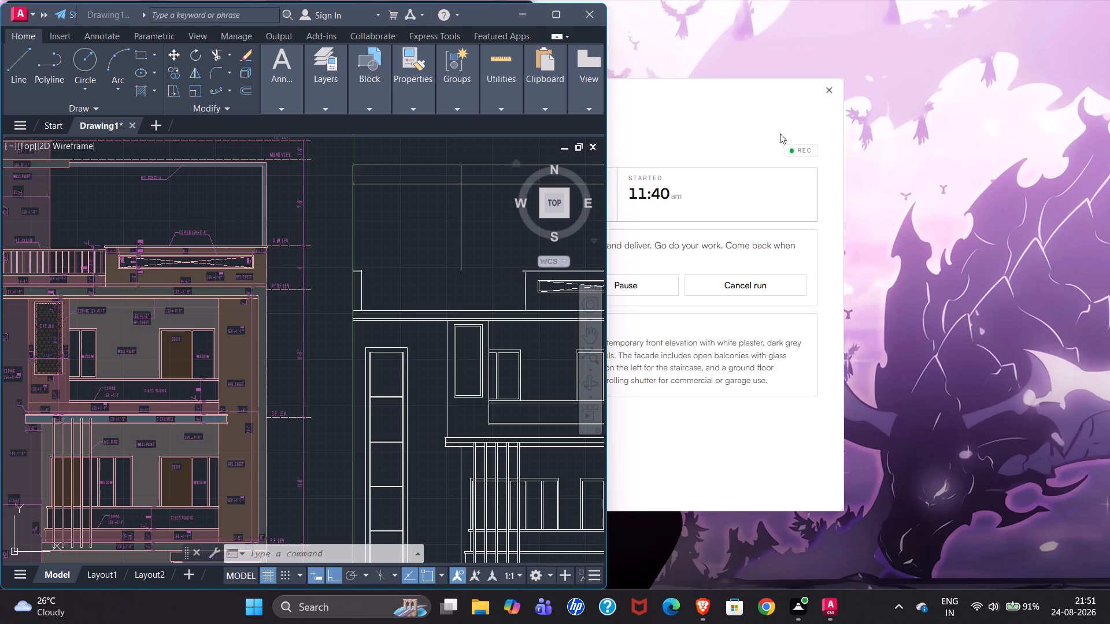
# Switch to the Brave browser.
pyautogui.click(706, 608)
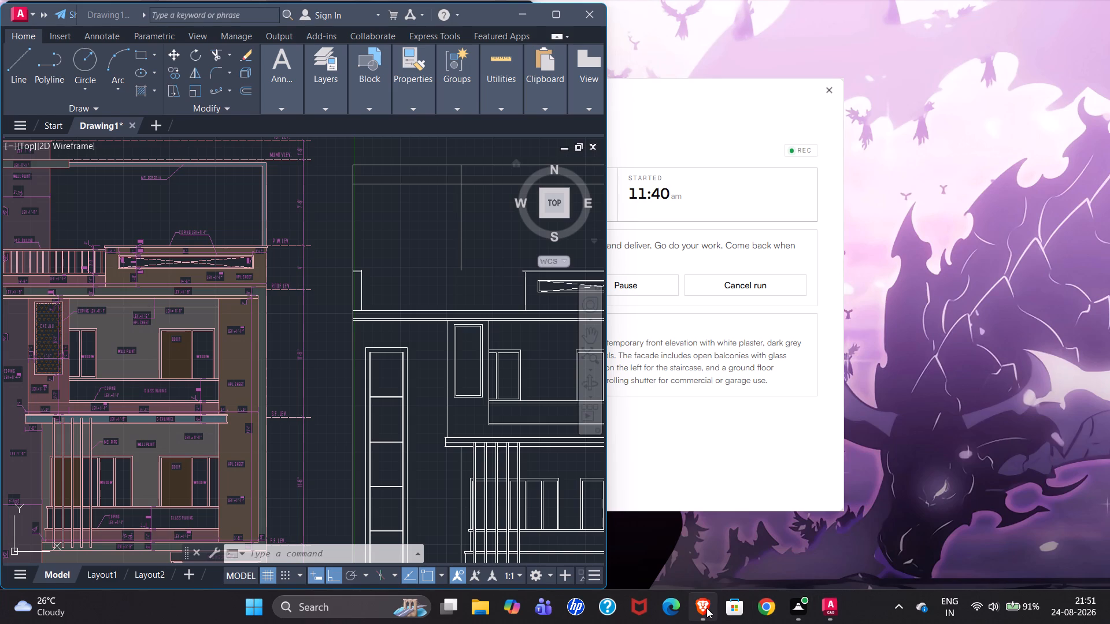